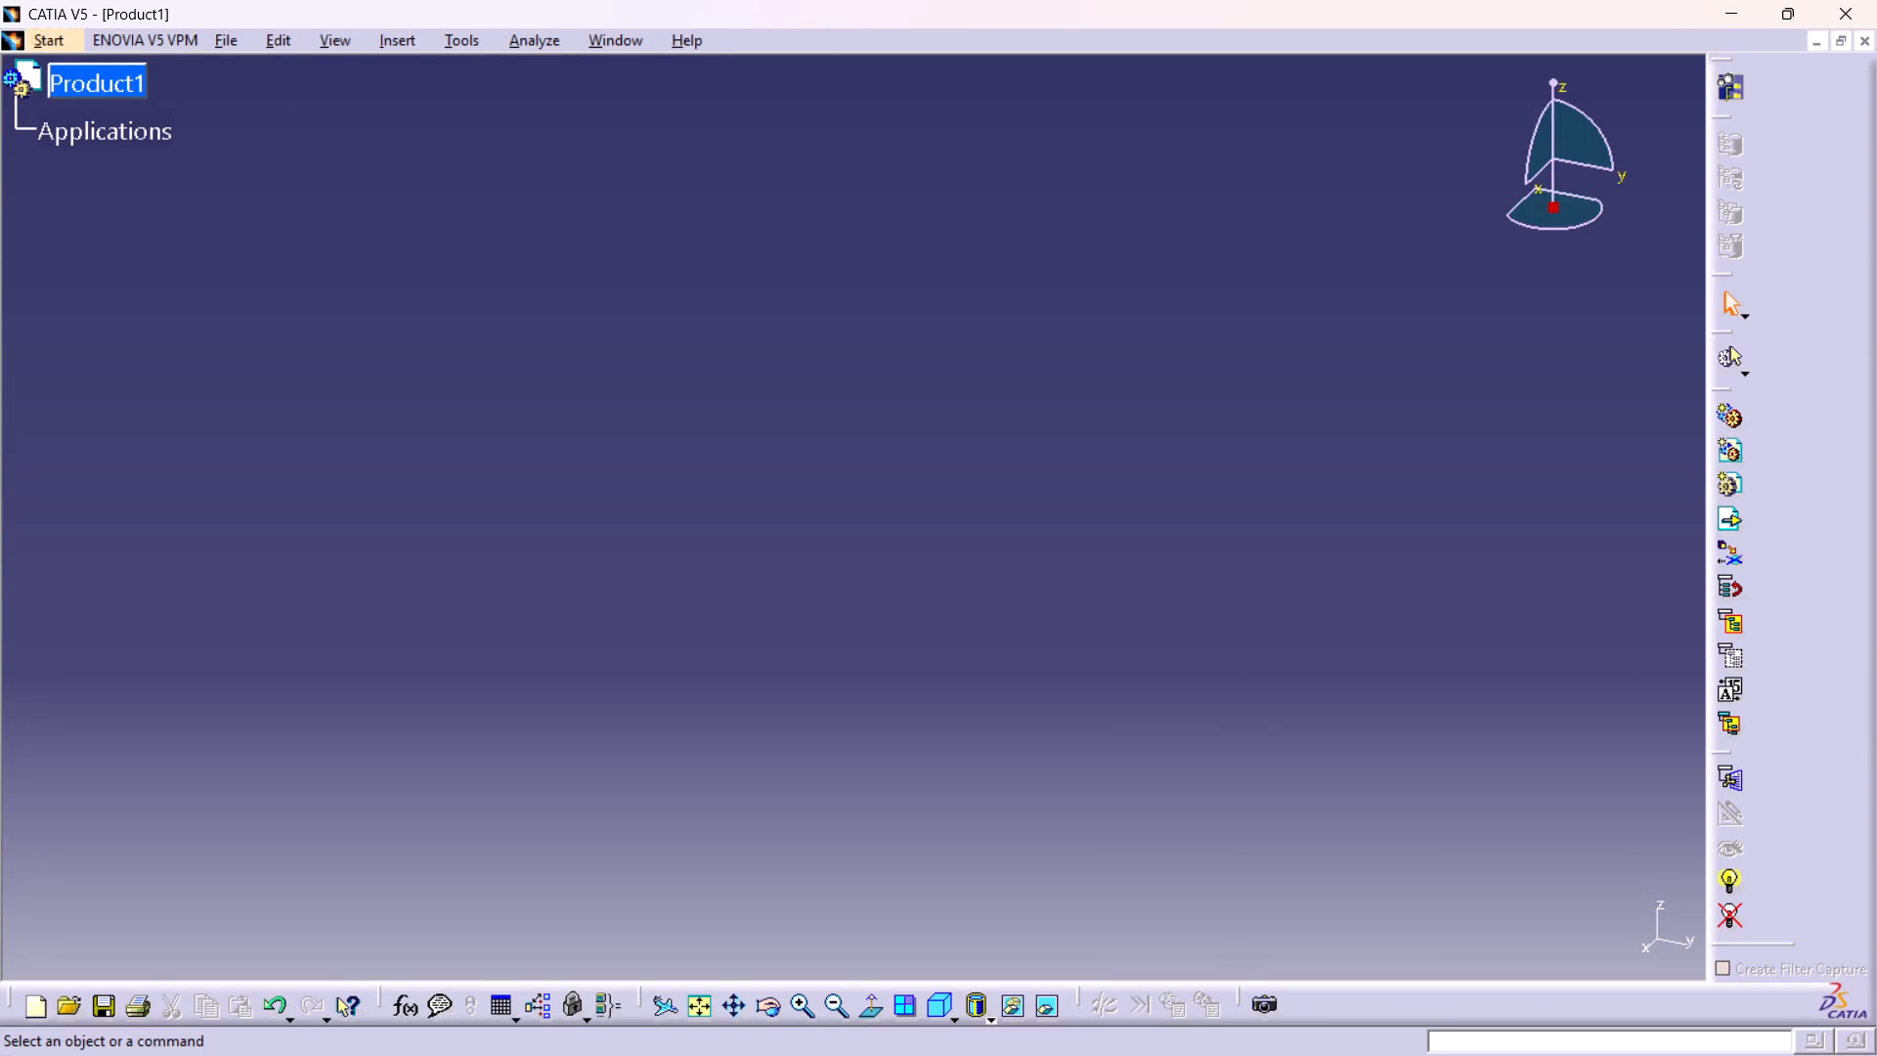
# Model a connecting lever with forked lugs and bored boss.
# Start a new part in the Sketcher workbench and open a sketch on the zx plane.
pyautogui.click(44, 43)
pyautogui.click(102, 97)
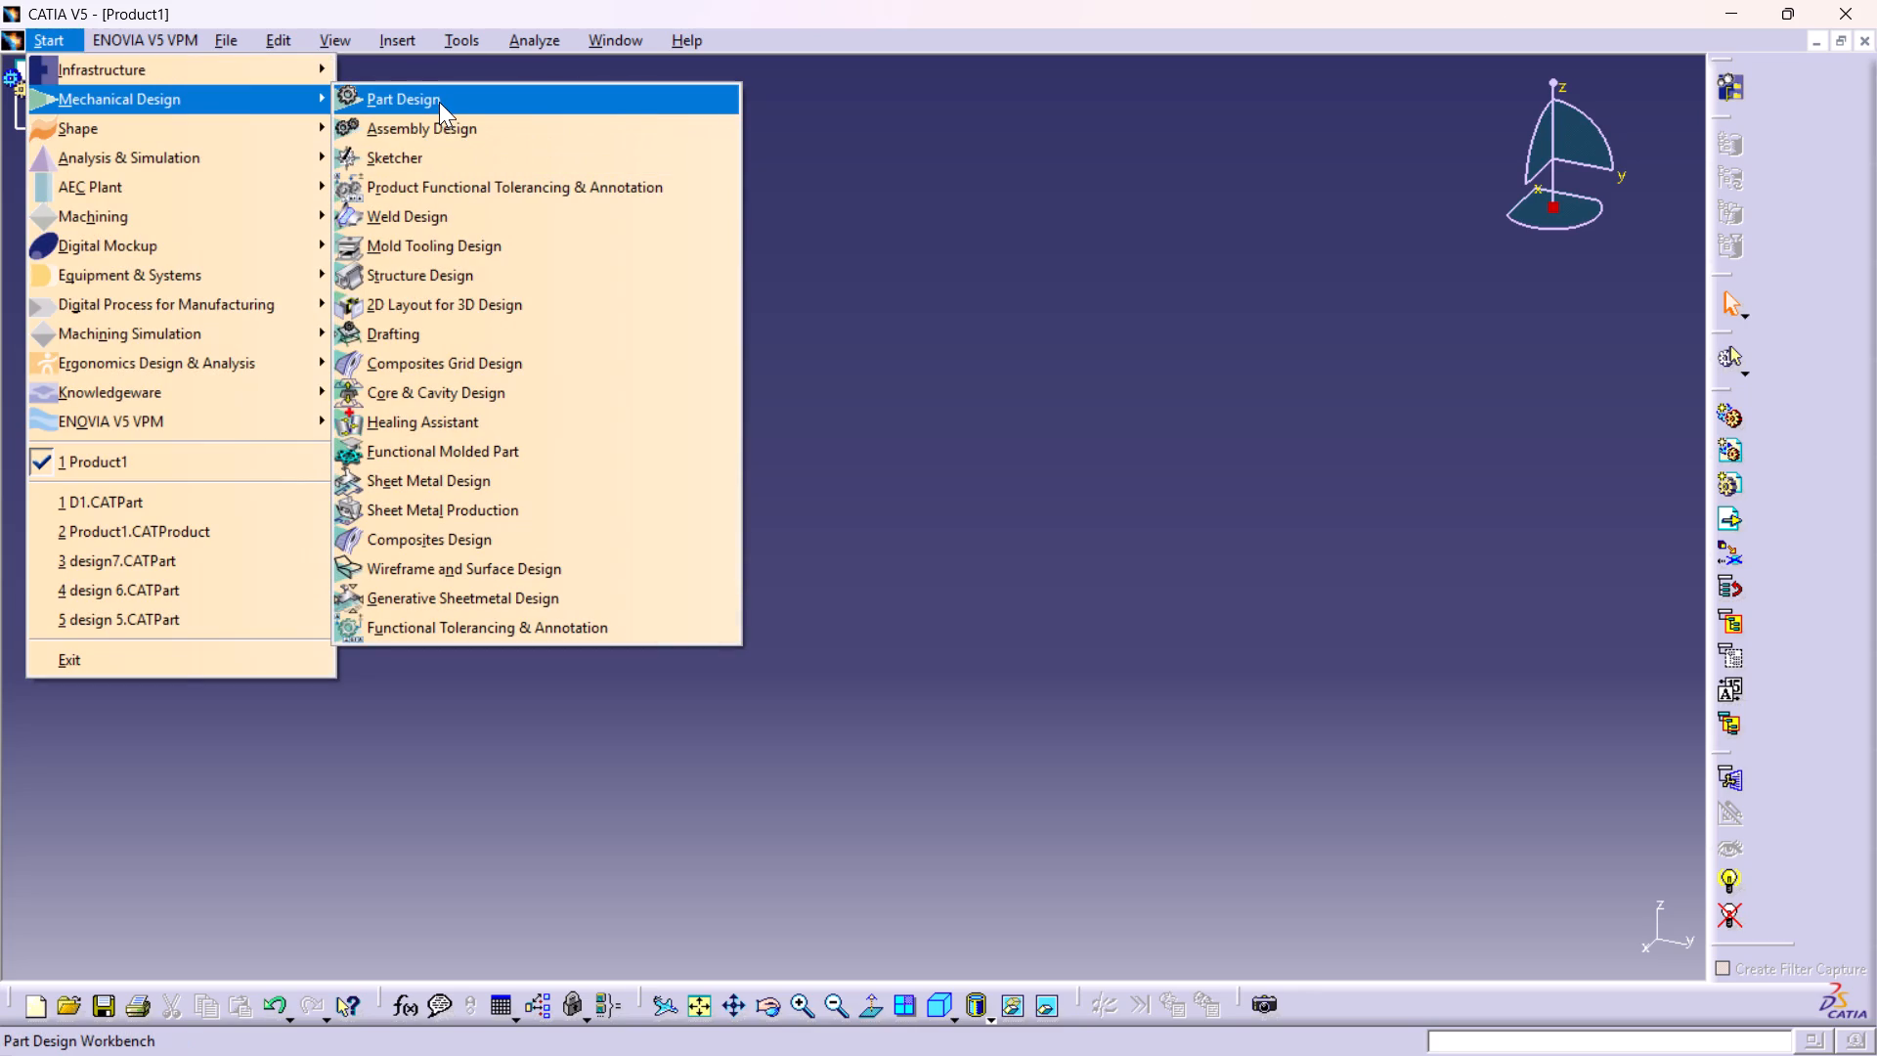
pyautogui.click(410, 150)
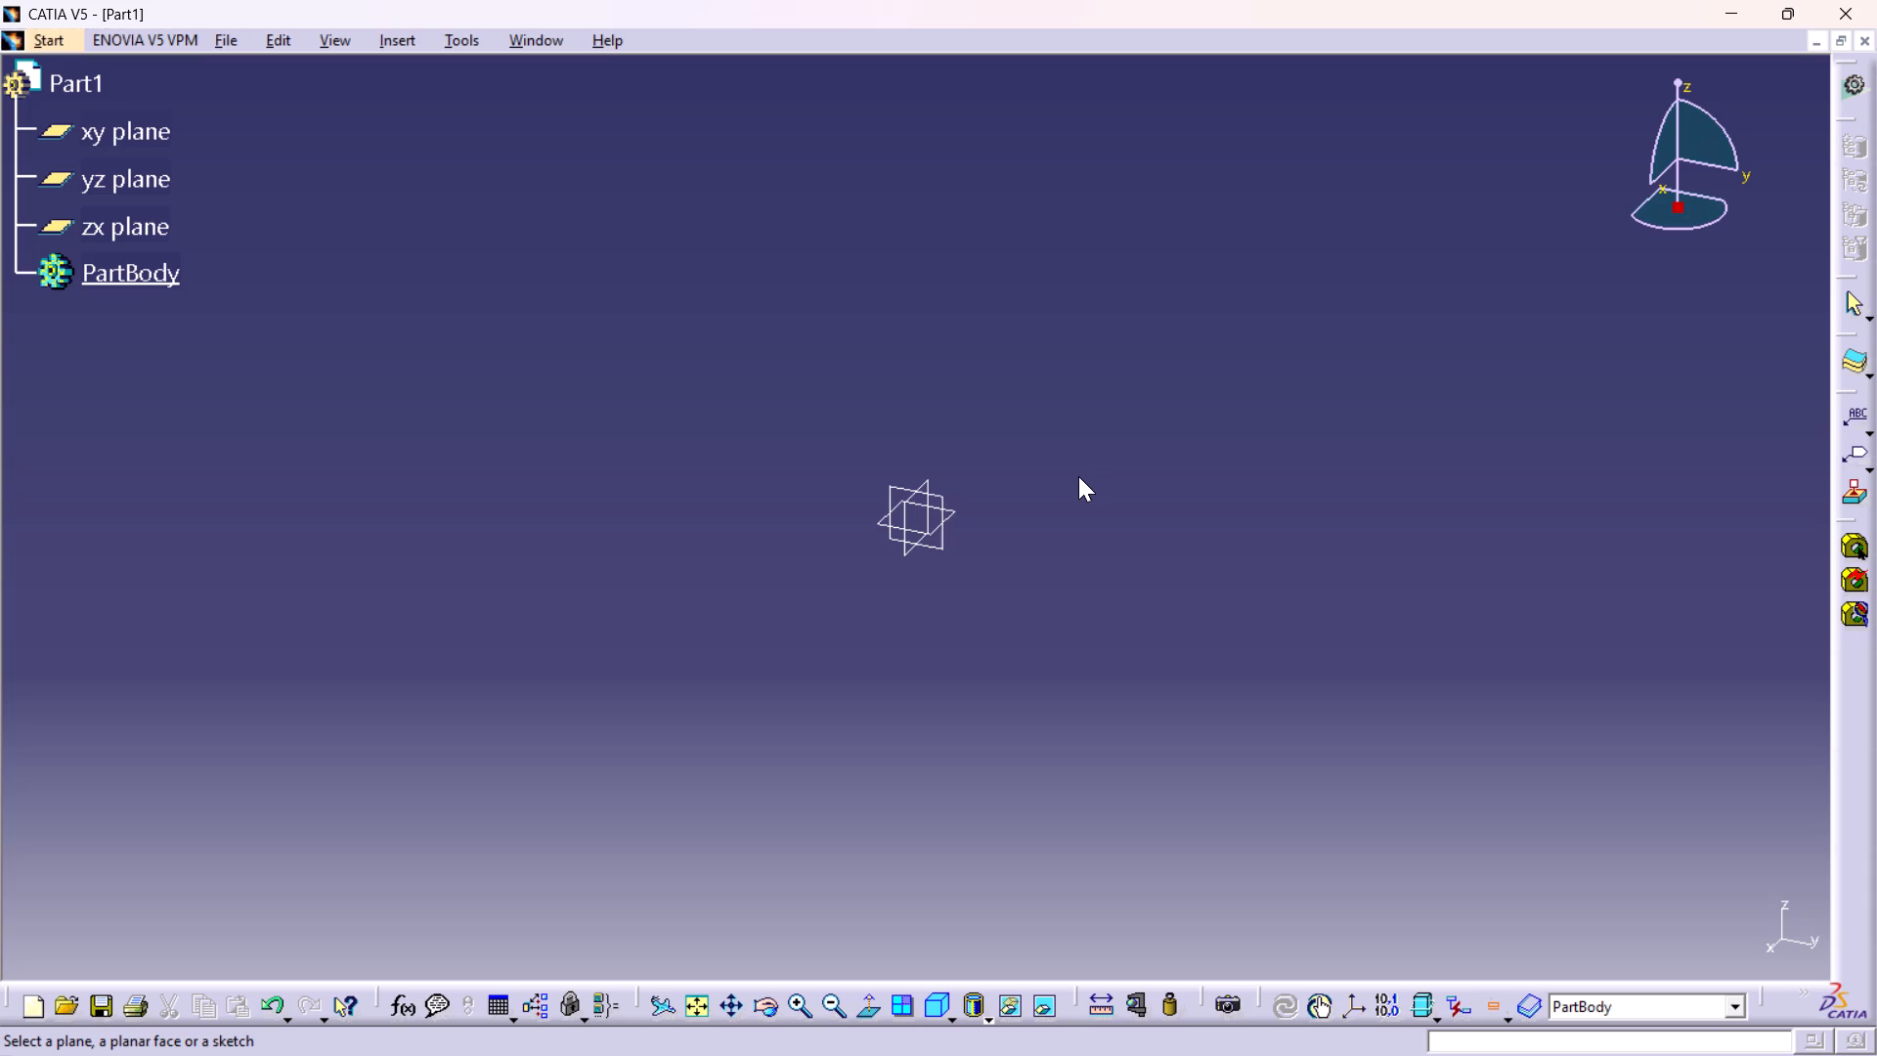
pyautogui.scroll(2, 929, 513)
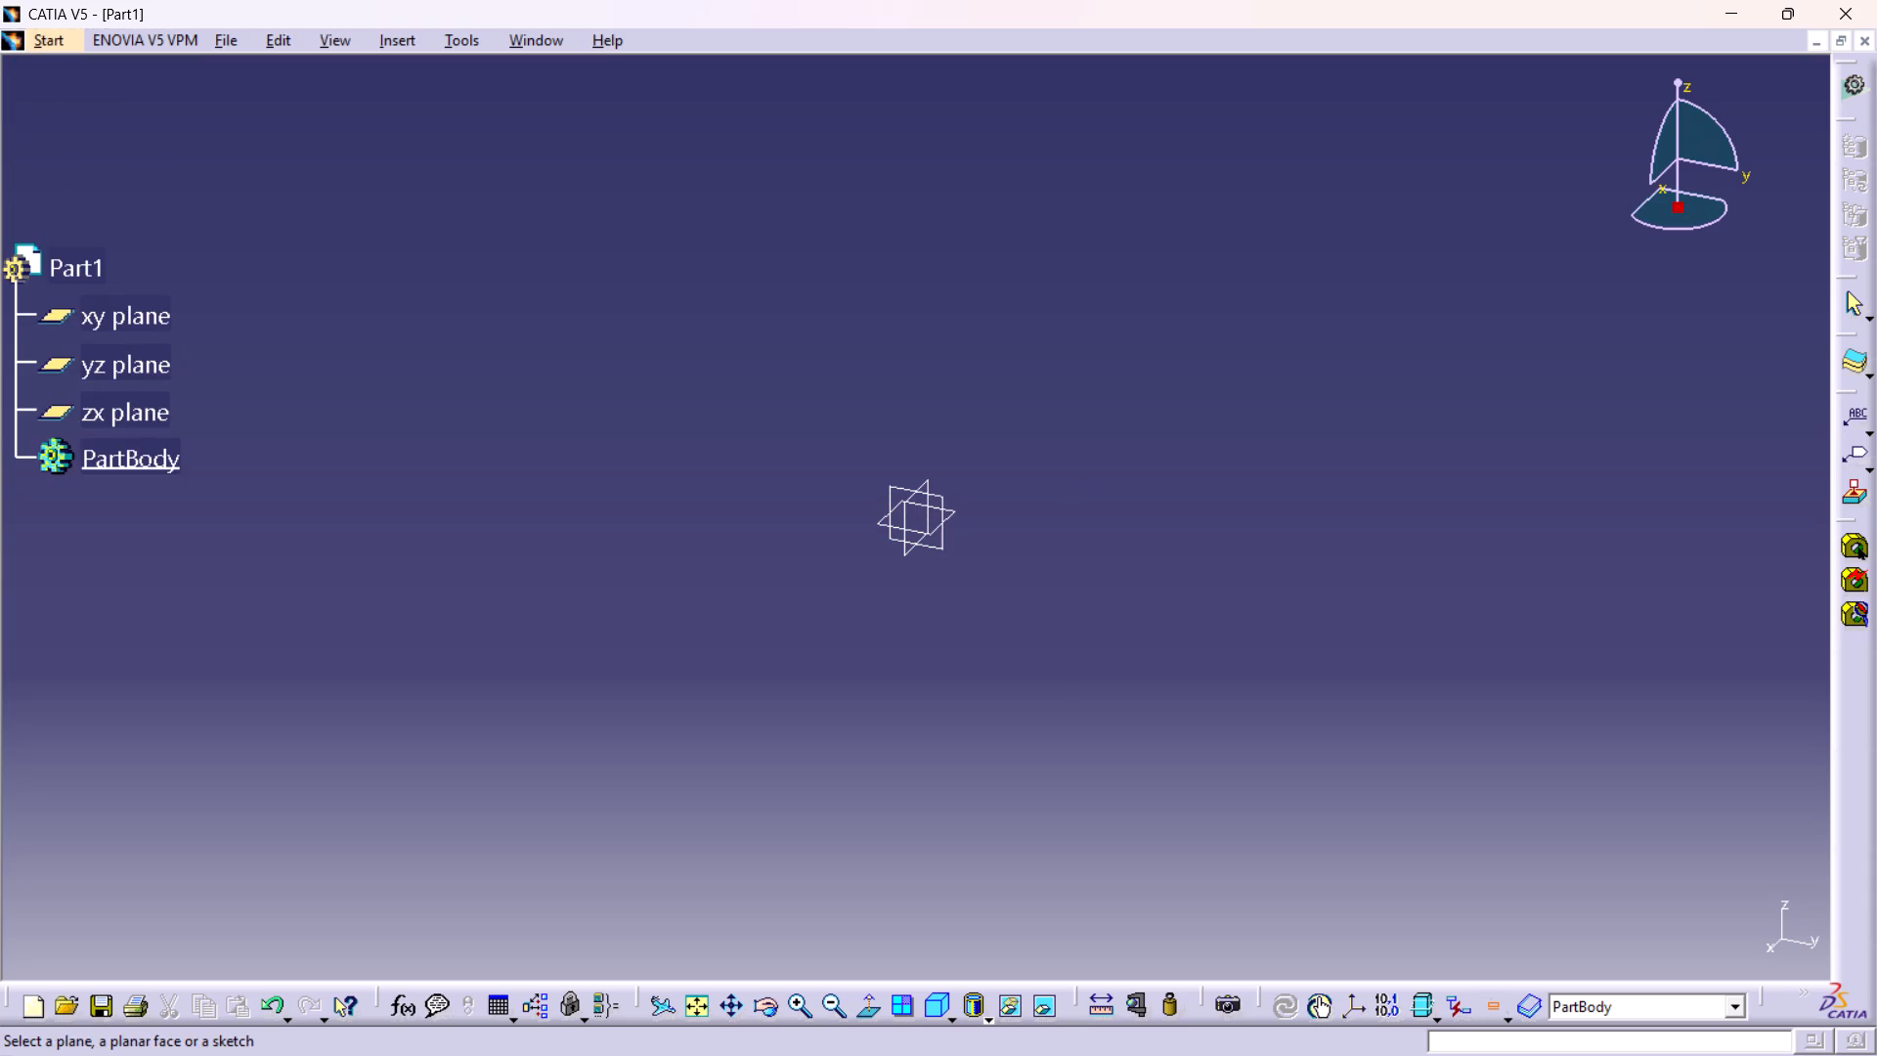
pyautogui.scroll(-1, 1141, 451)
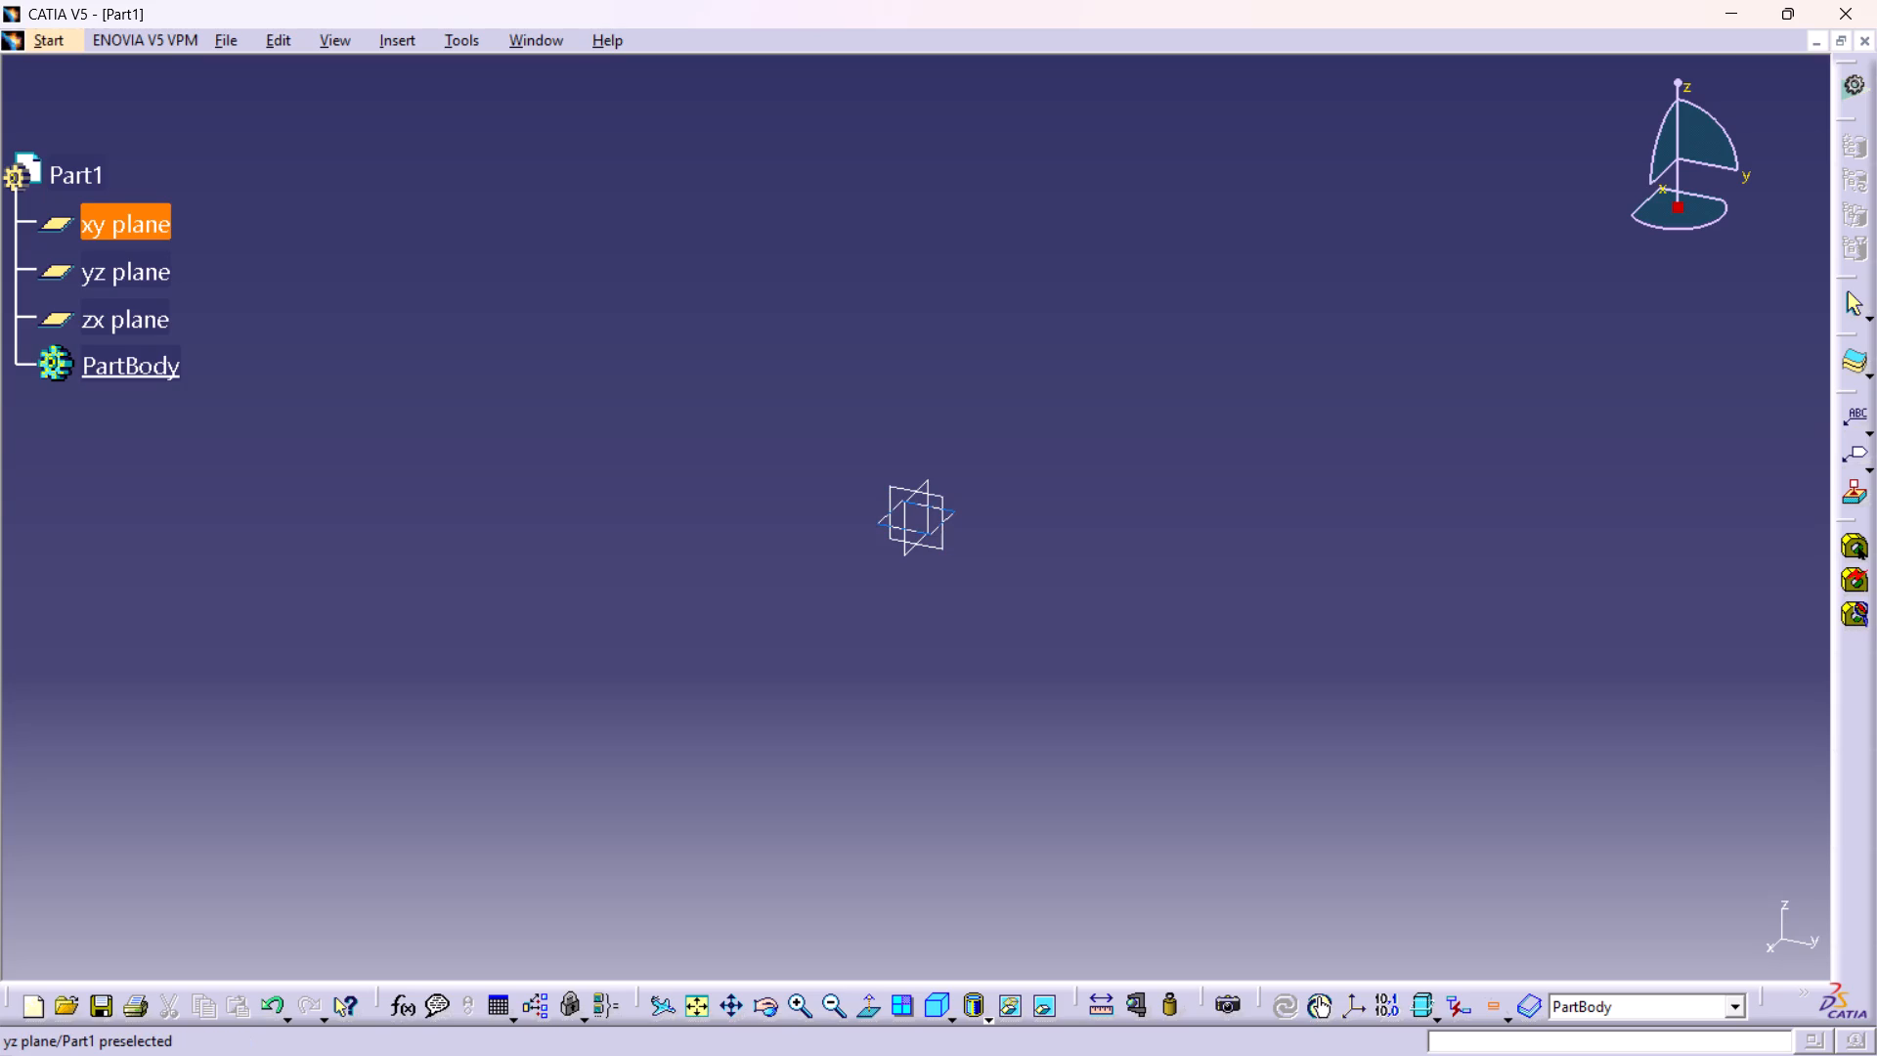
pyautogui.click(906, 556)
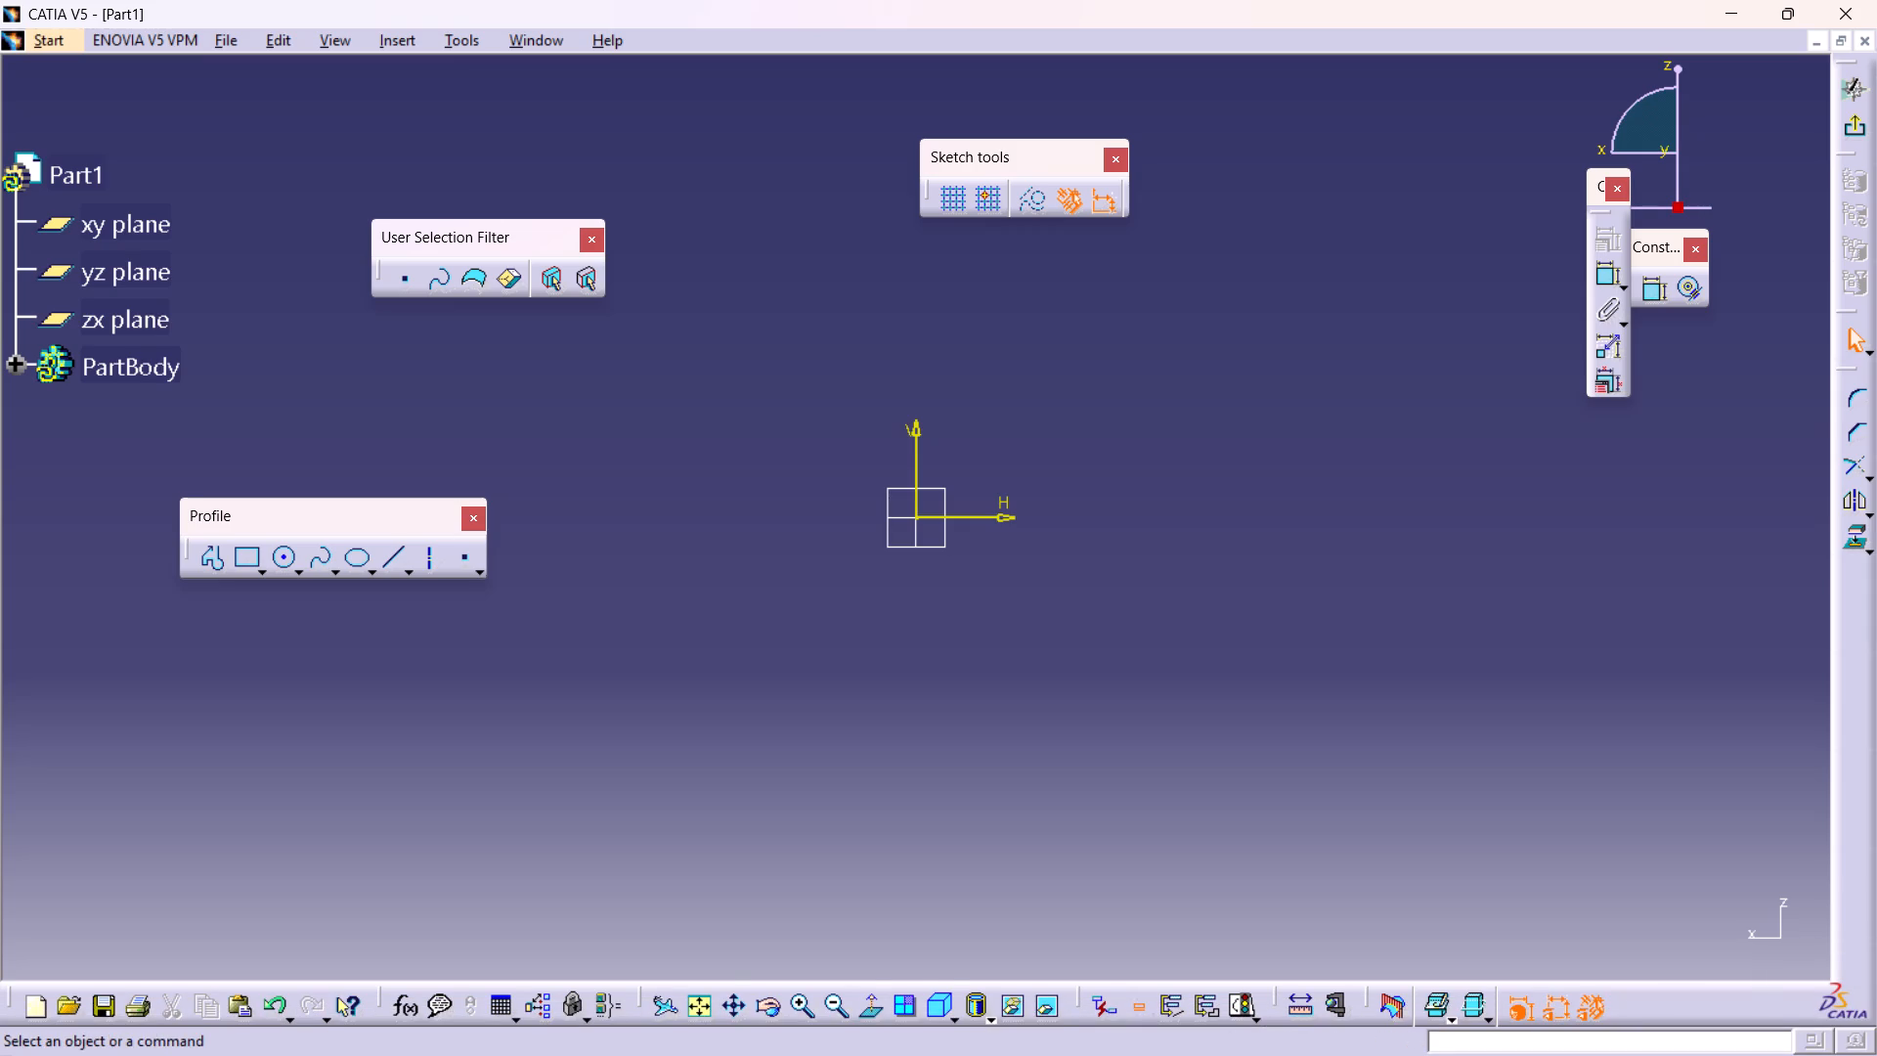
# Detach the Quick view tools into a floating horizontal palette in the empty area well below the specification tree.
pyautogui.moveTo(947, 992); pyautogui.dragTo(965, 851)
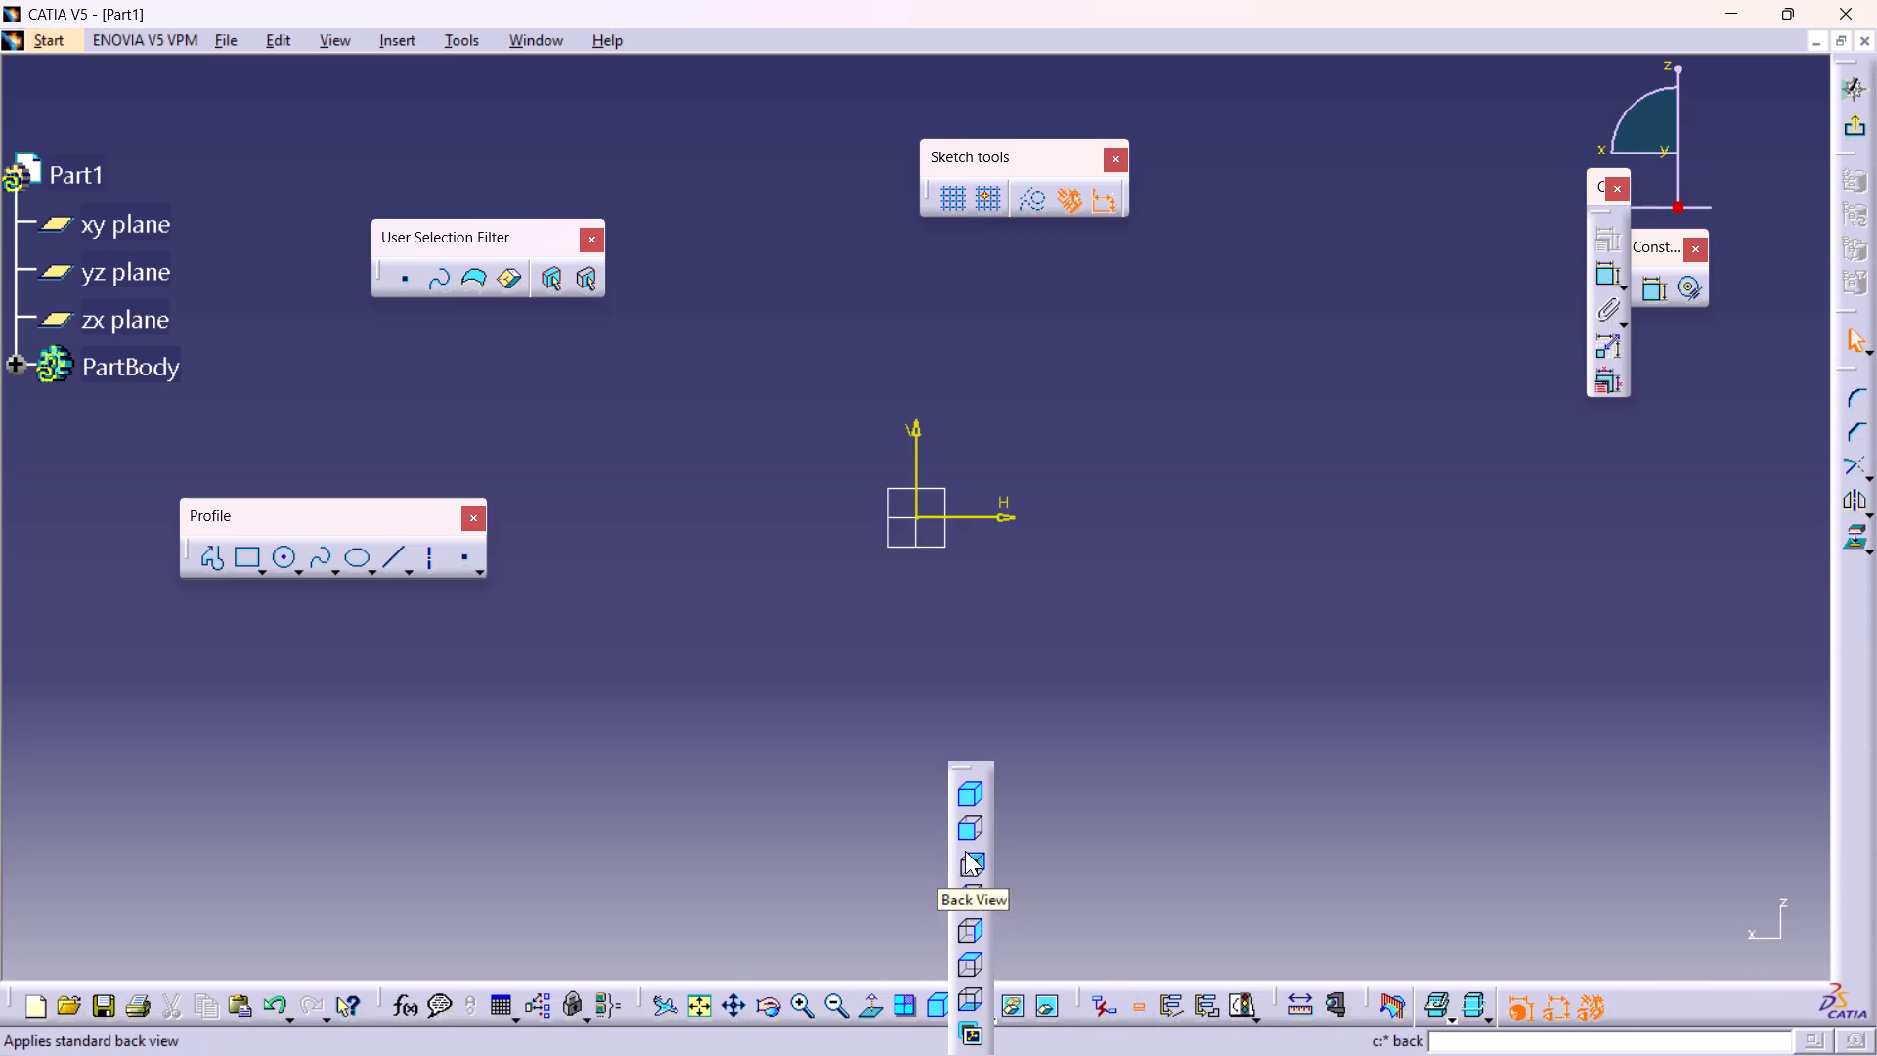
pyautogui.moveTo(965, 851); pyautogui.dragTo(1125, 755)
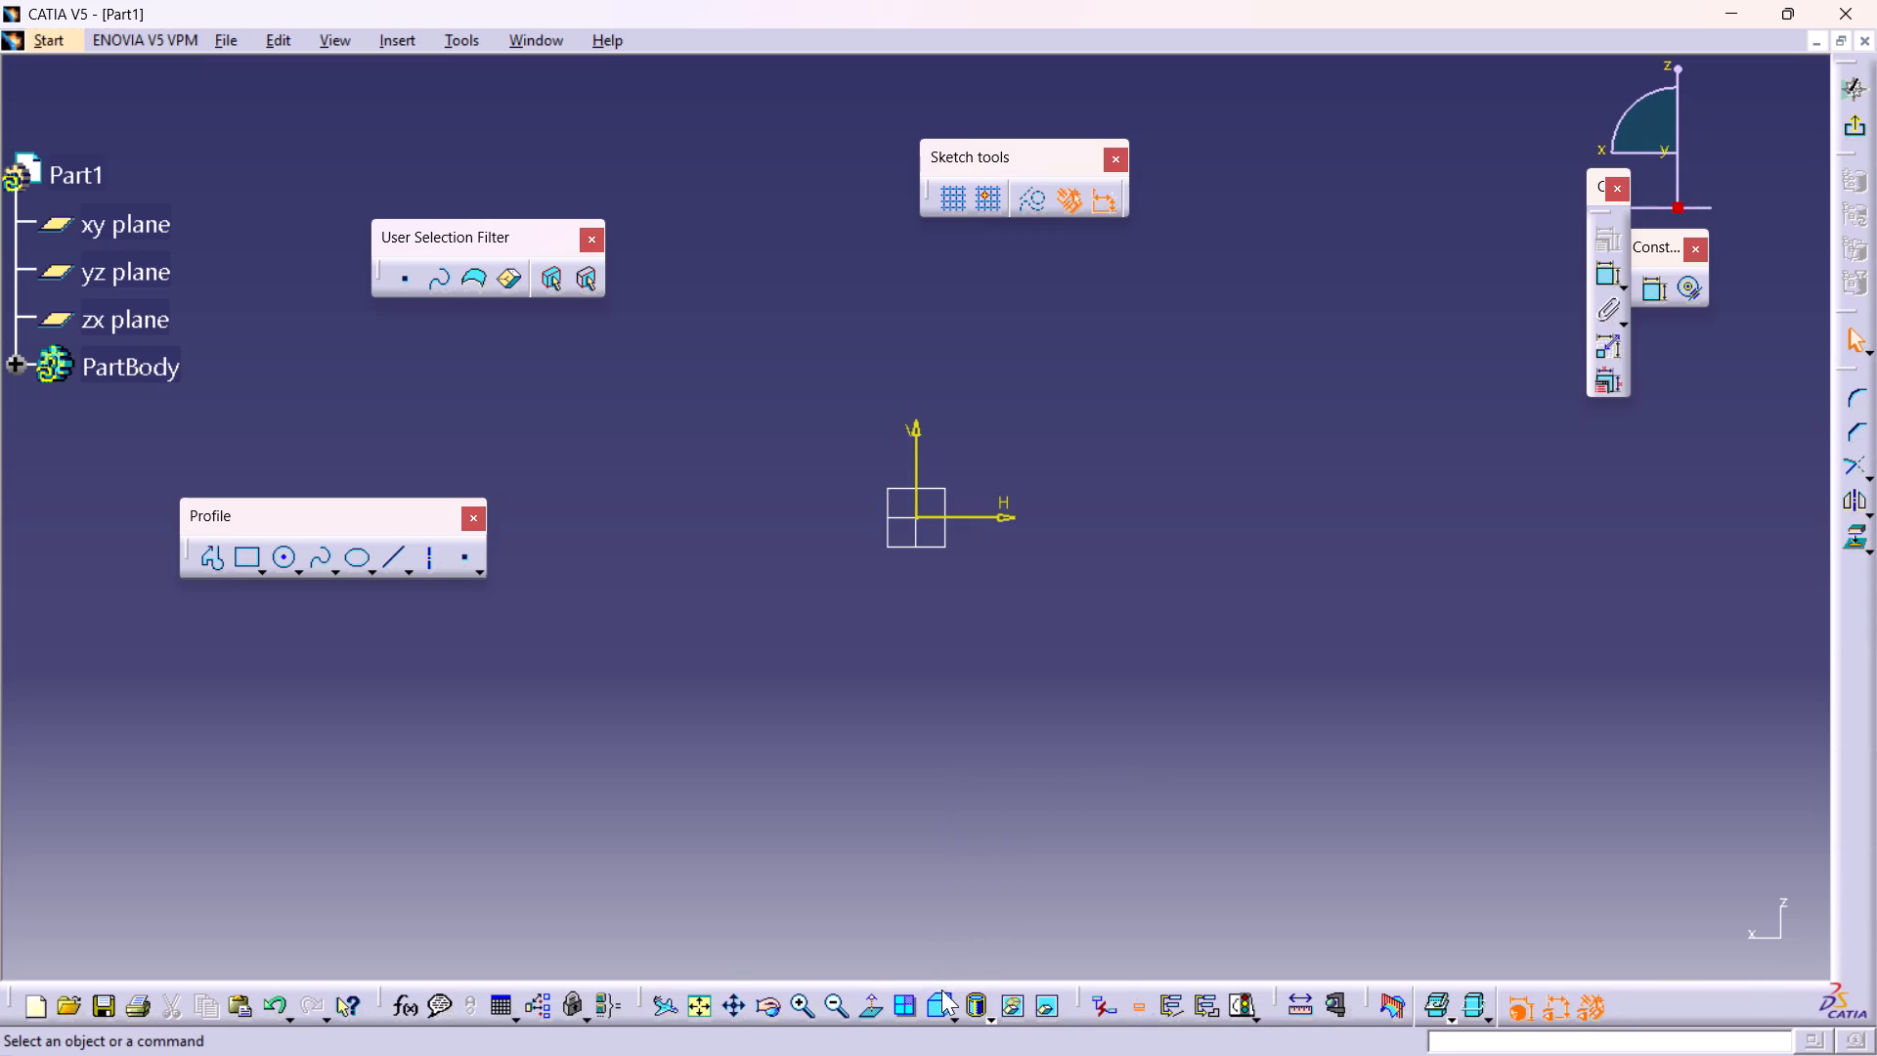
pyautogui.click(960, 1007)
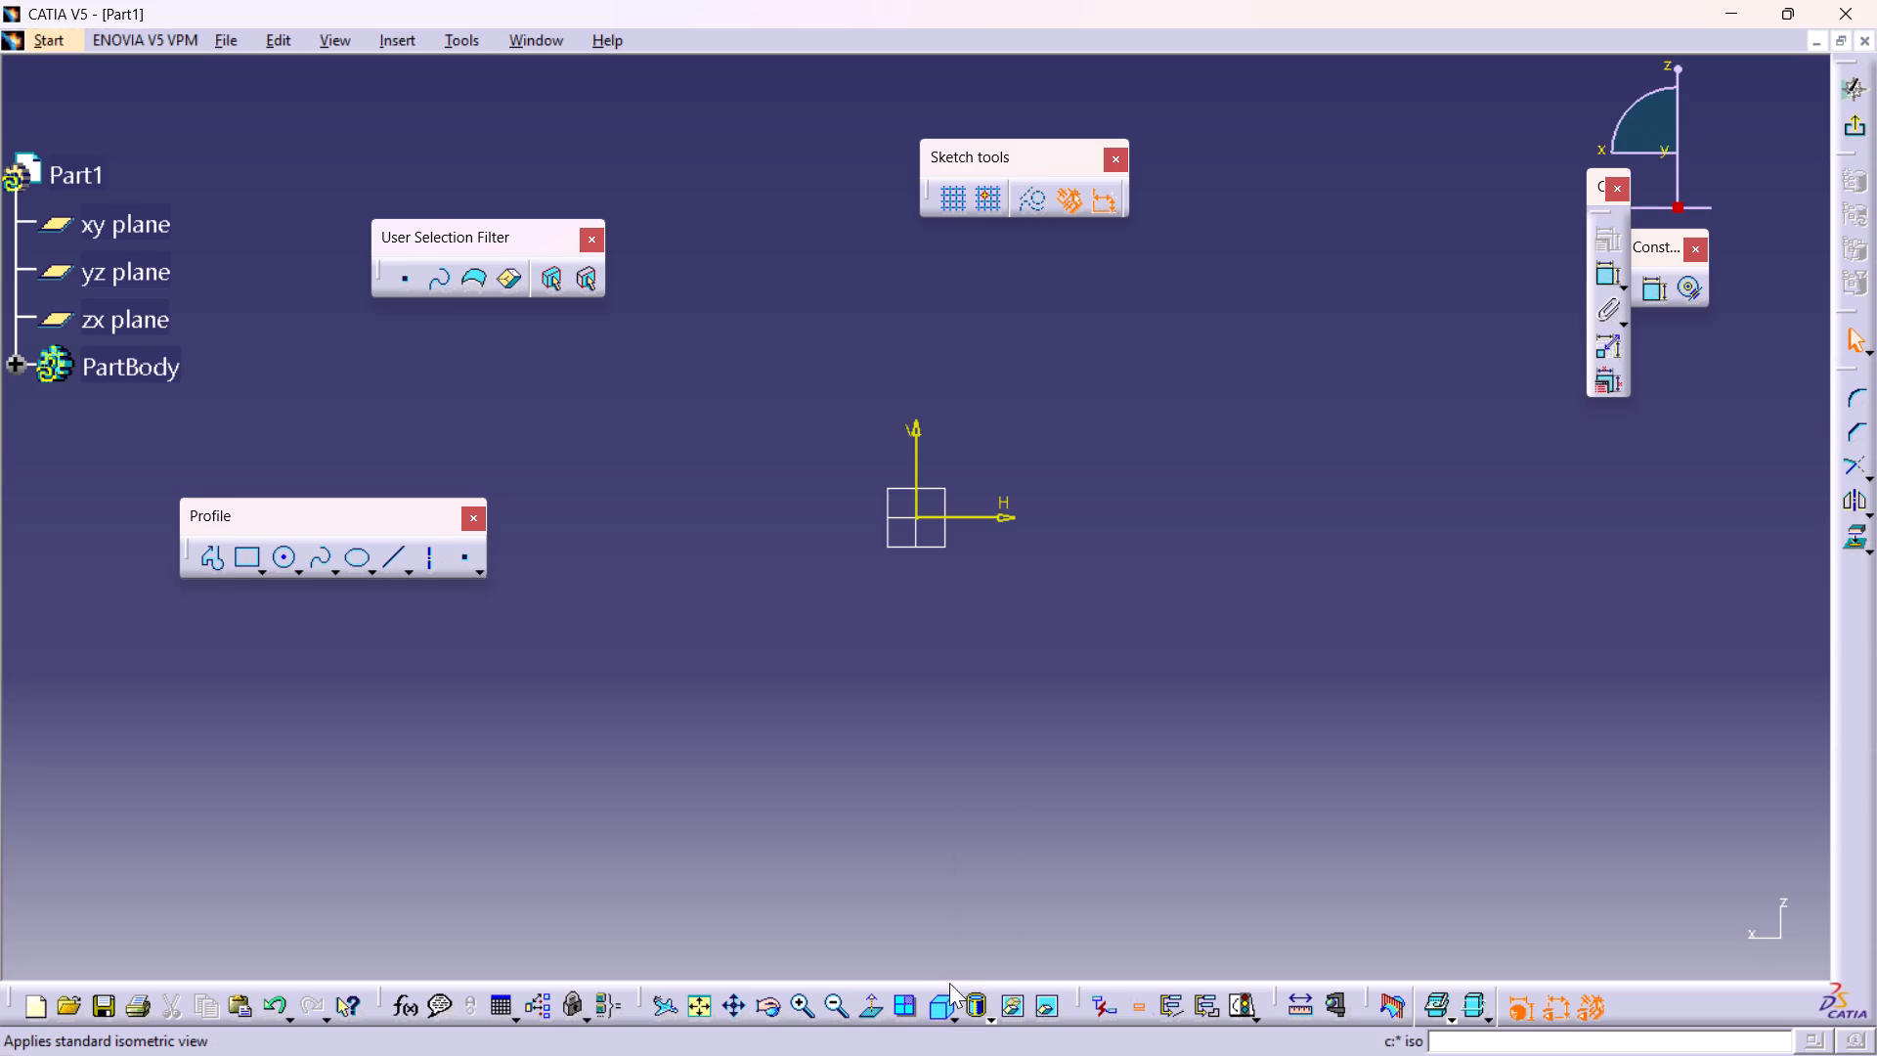
pyautogui.click(941, 981)
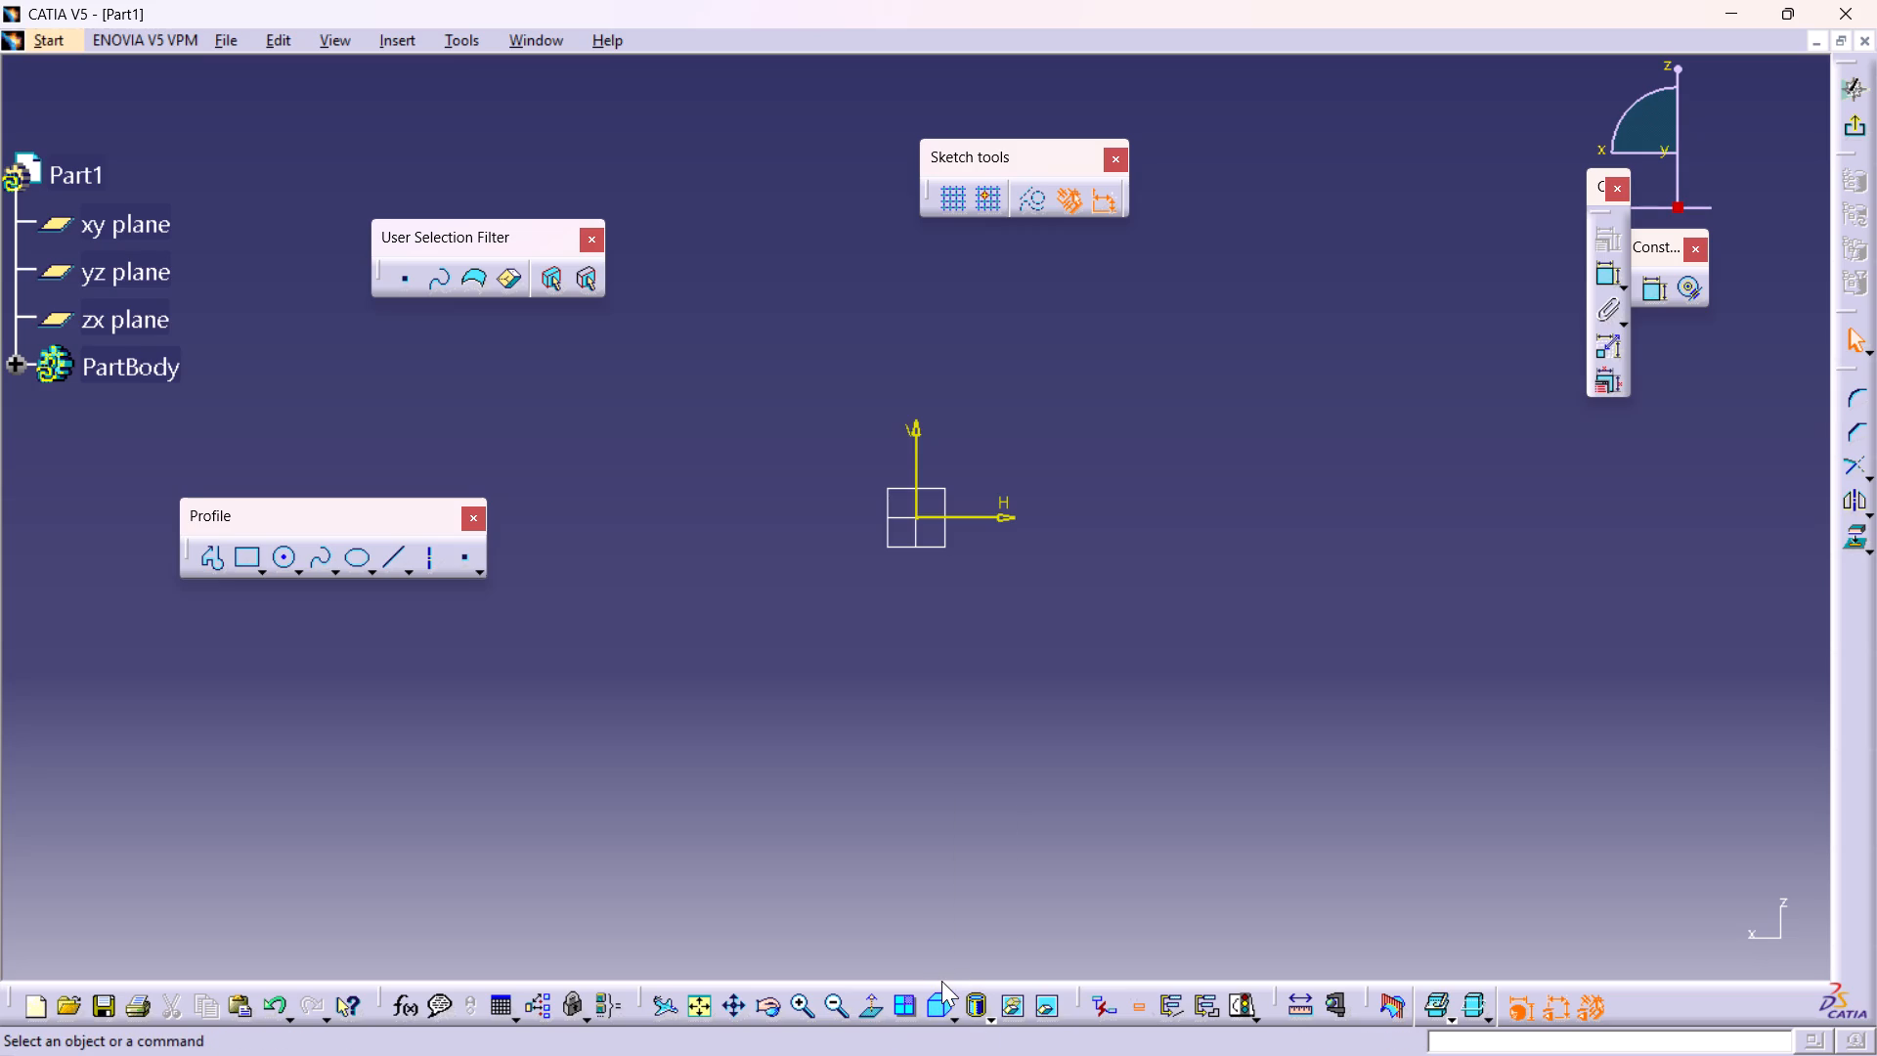
pyautogui.click(949, 997)
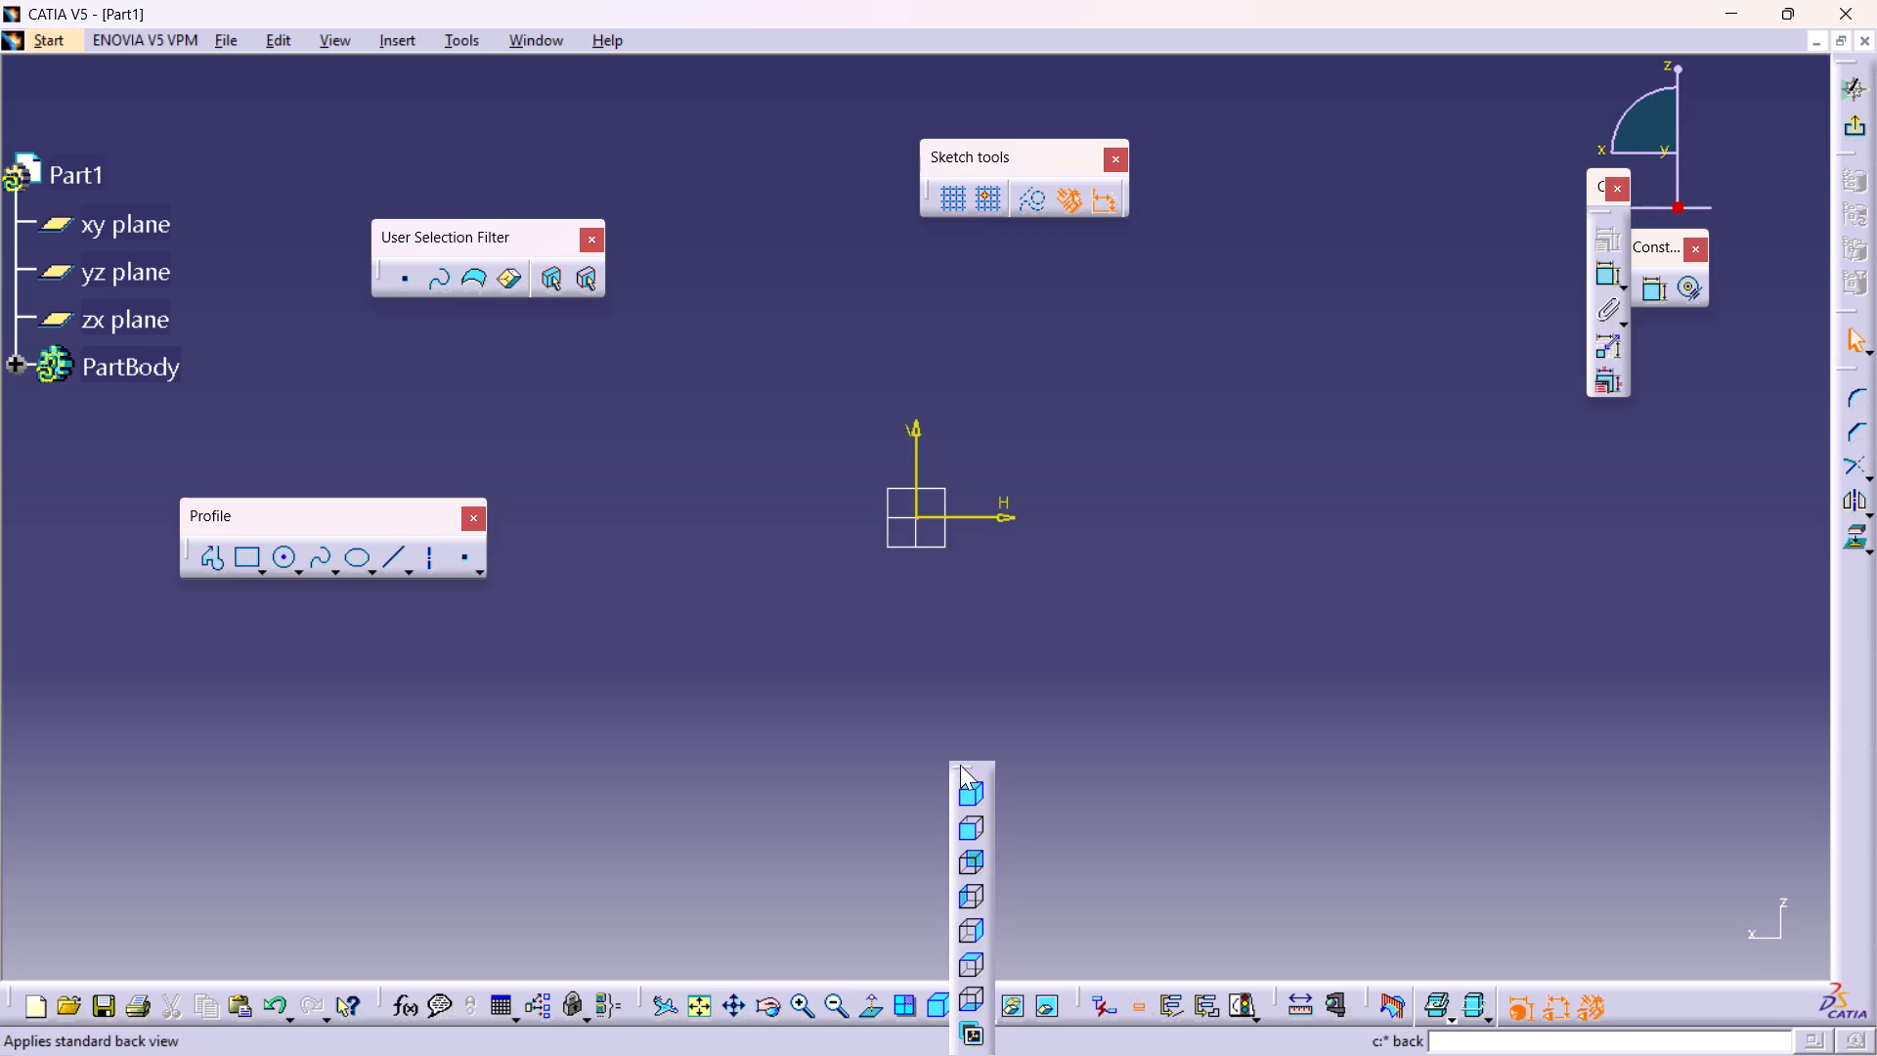
pyautogui.moveTo(960, 765); pyautogui.dragTo(1383, 511)
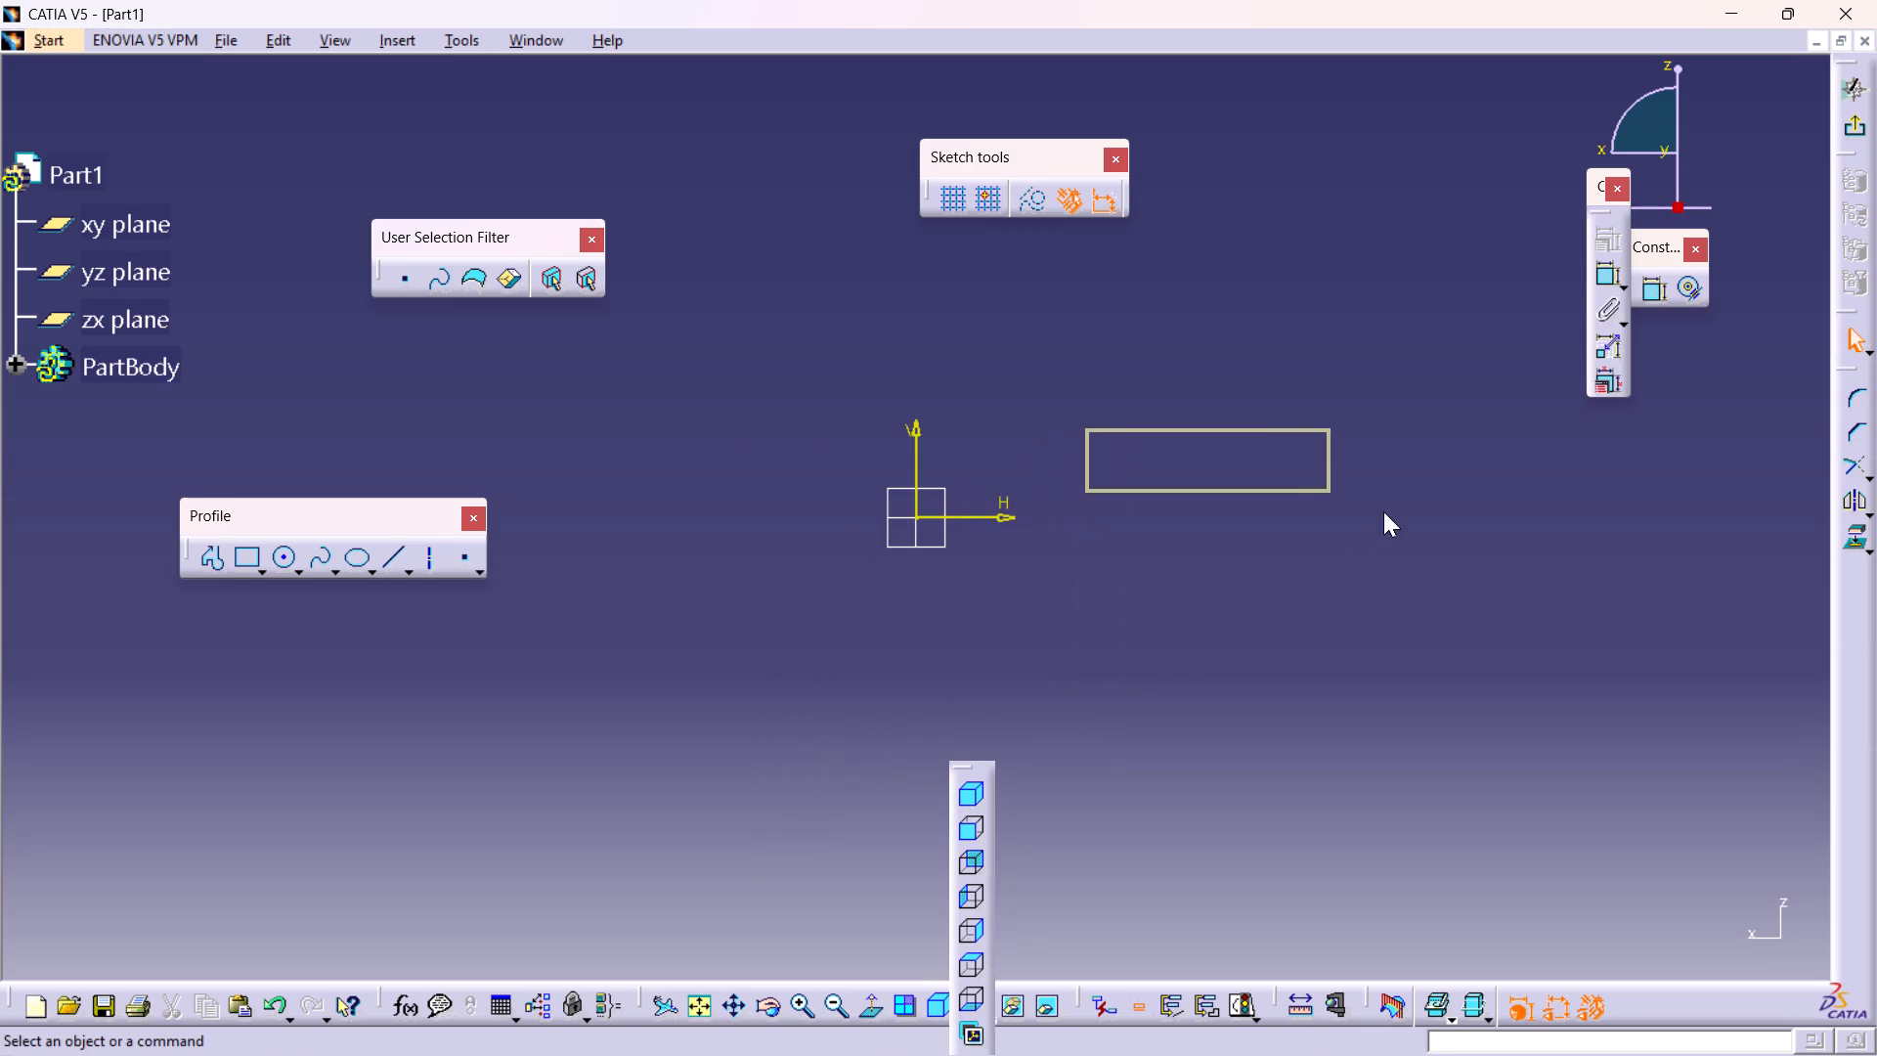
pyautogui.moveTo(1383, 511); pyautogui.dragTo(609, 1055)
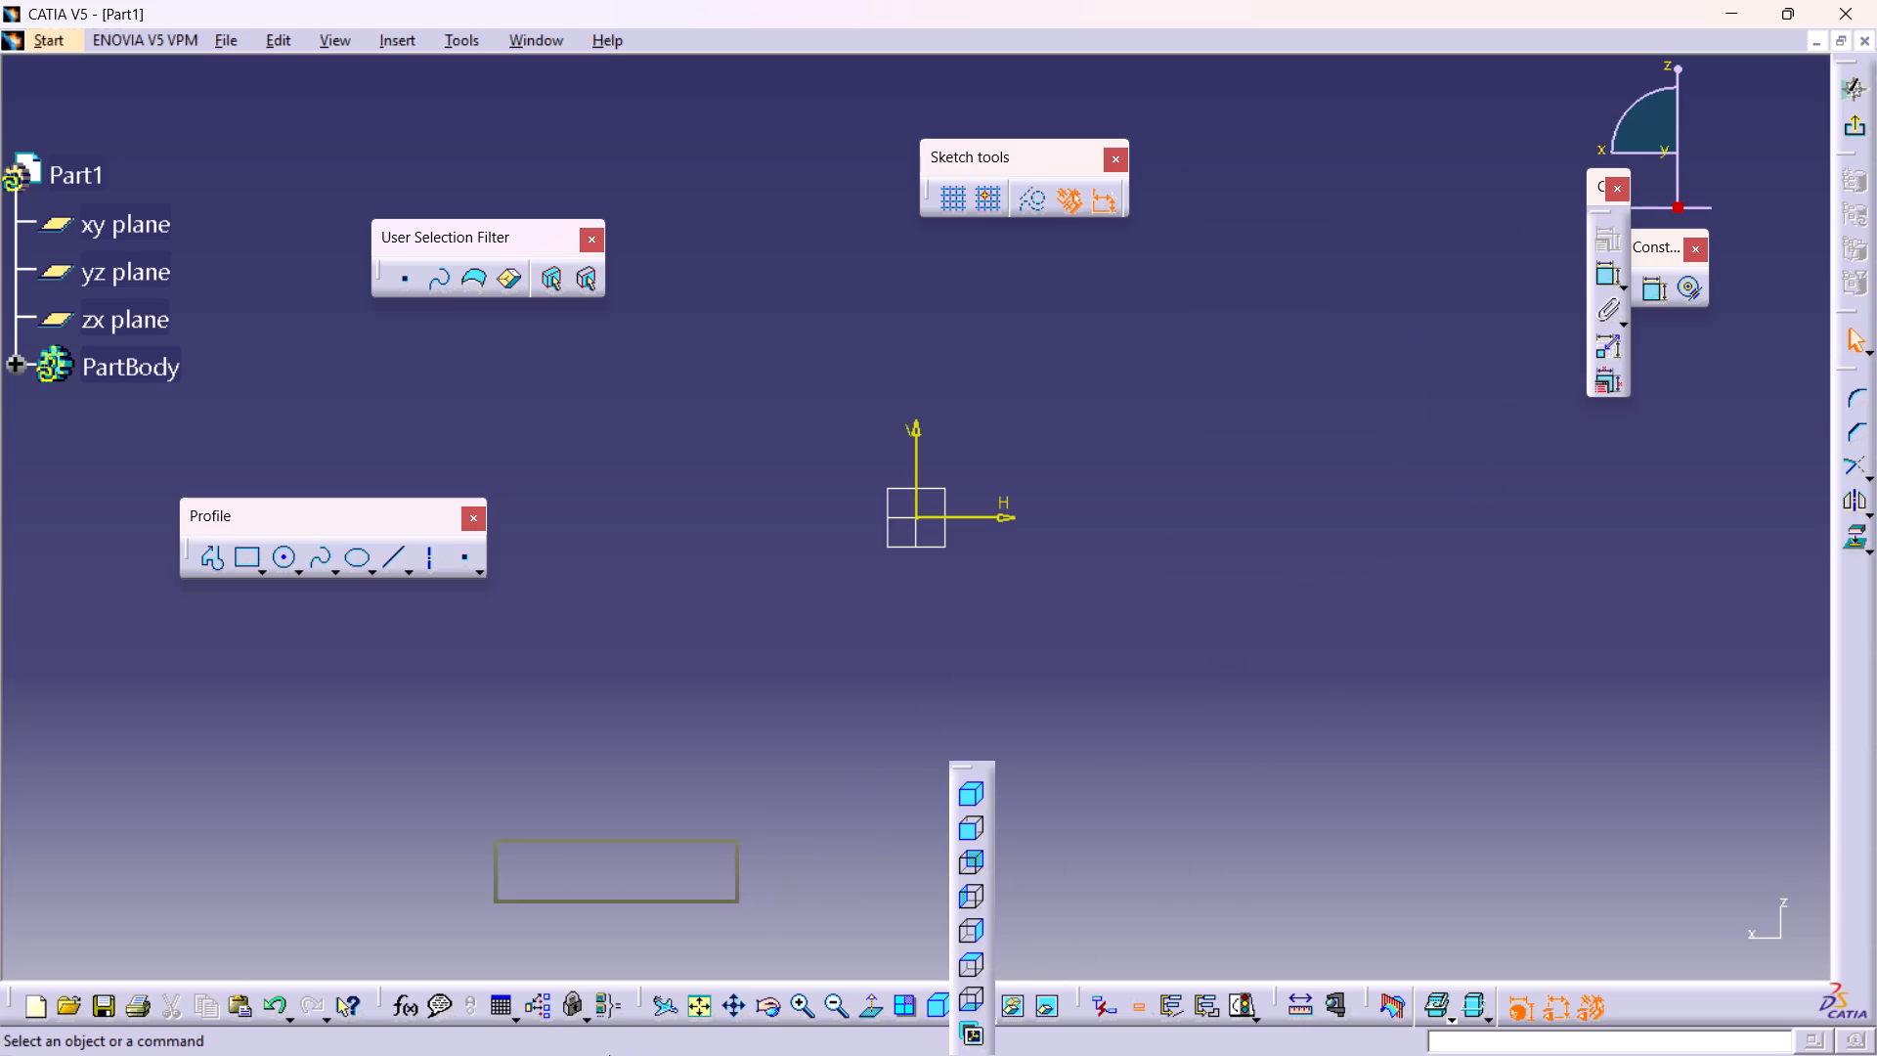
pyautogui.moveTo(609, 1055); pyautogui.dragTo(617, 978)
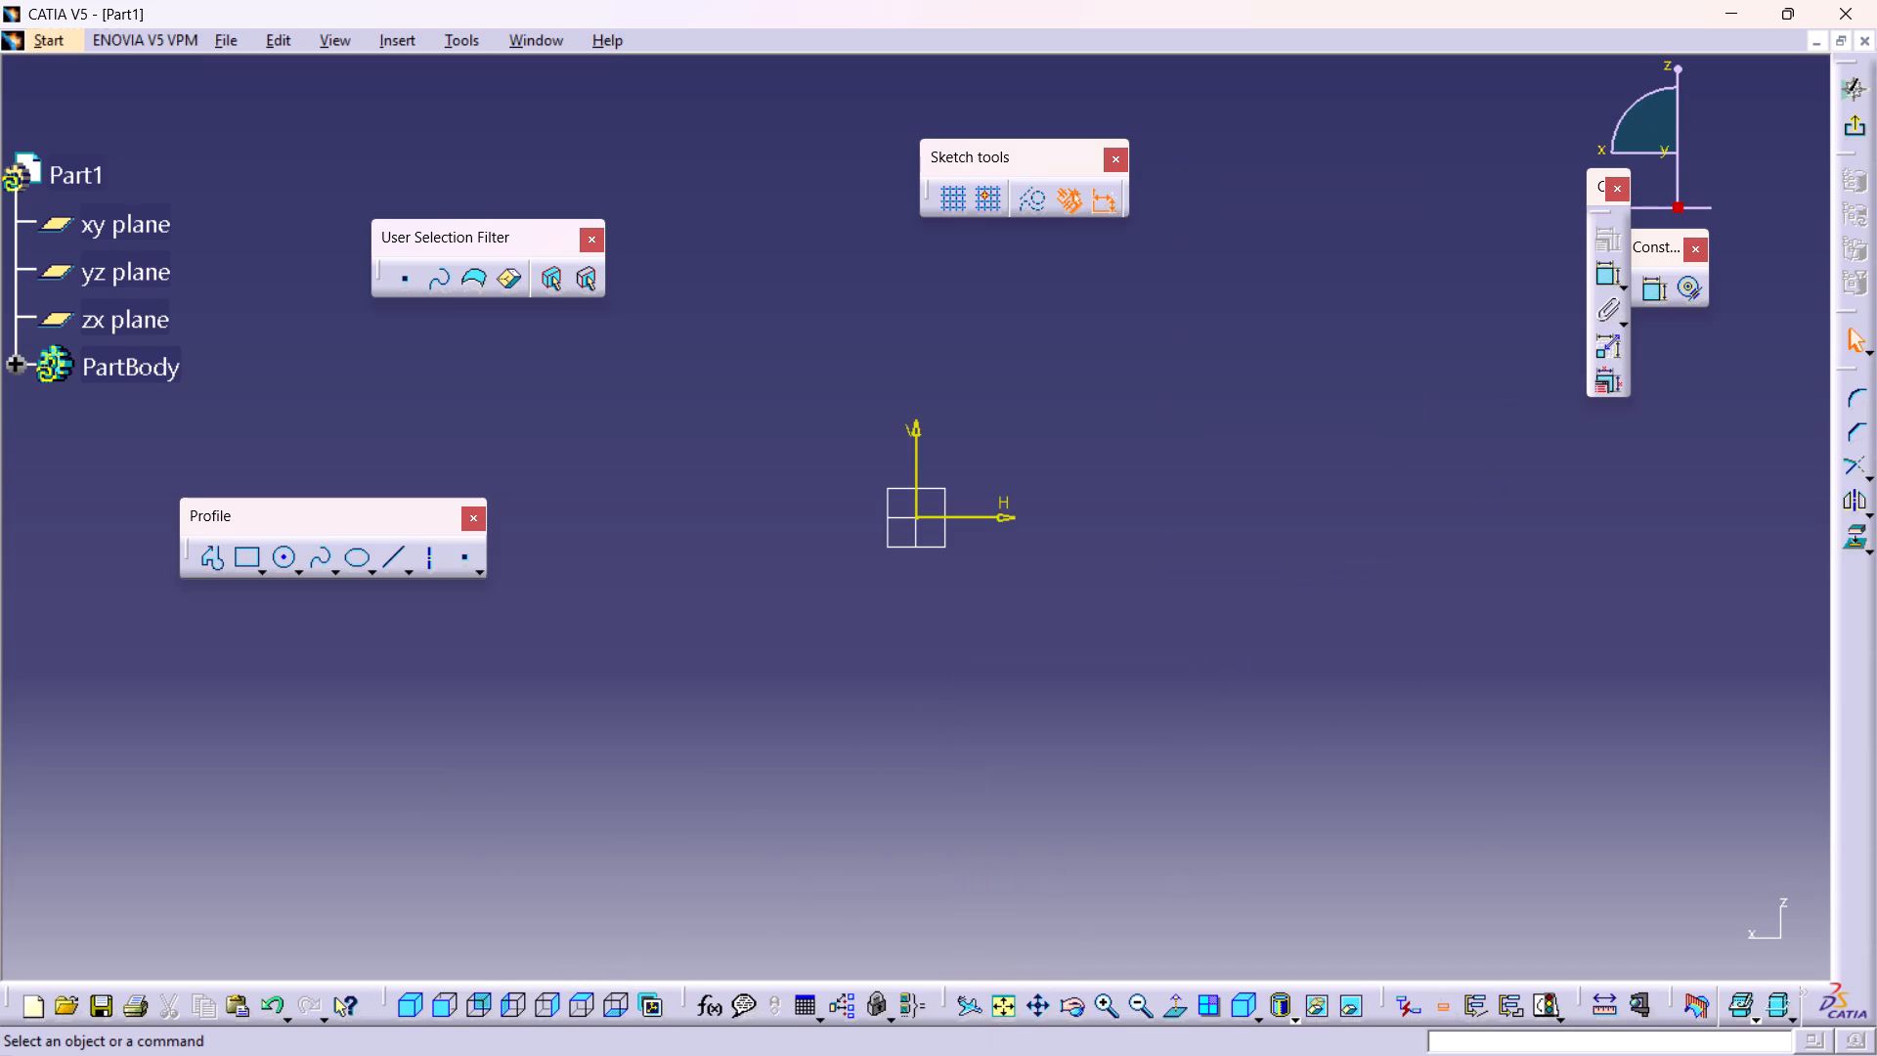
pyautogui.click(391, 988)
pyautogui.moveTo(379, 994); pyautogui.dragTo(402, 889)
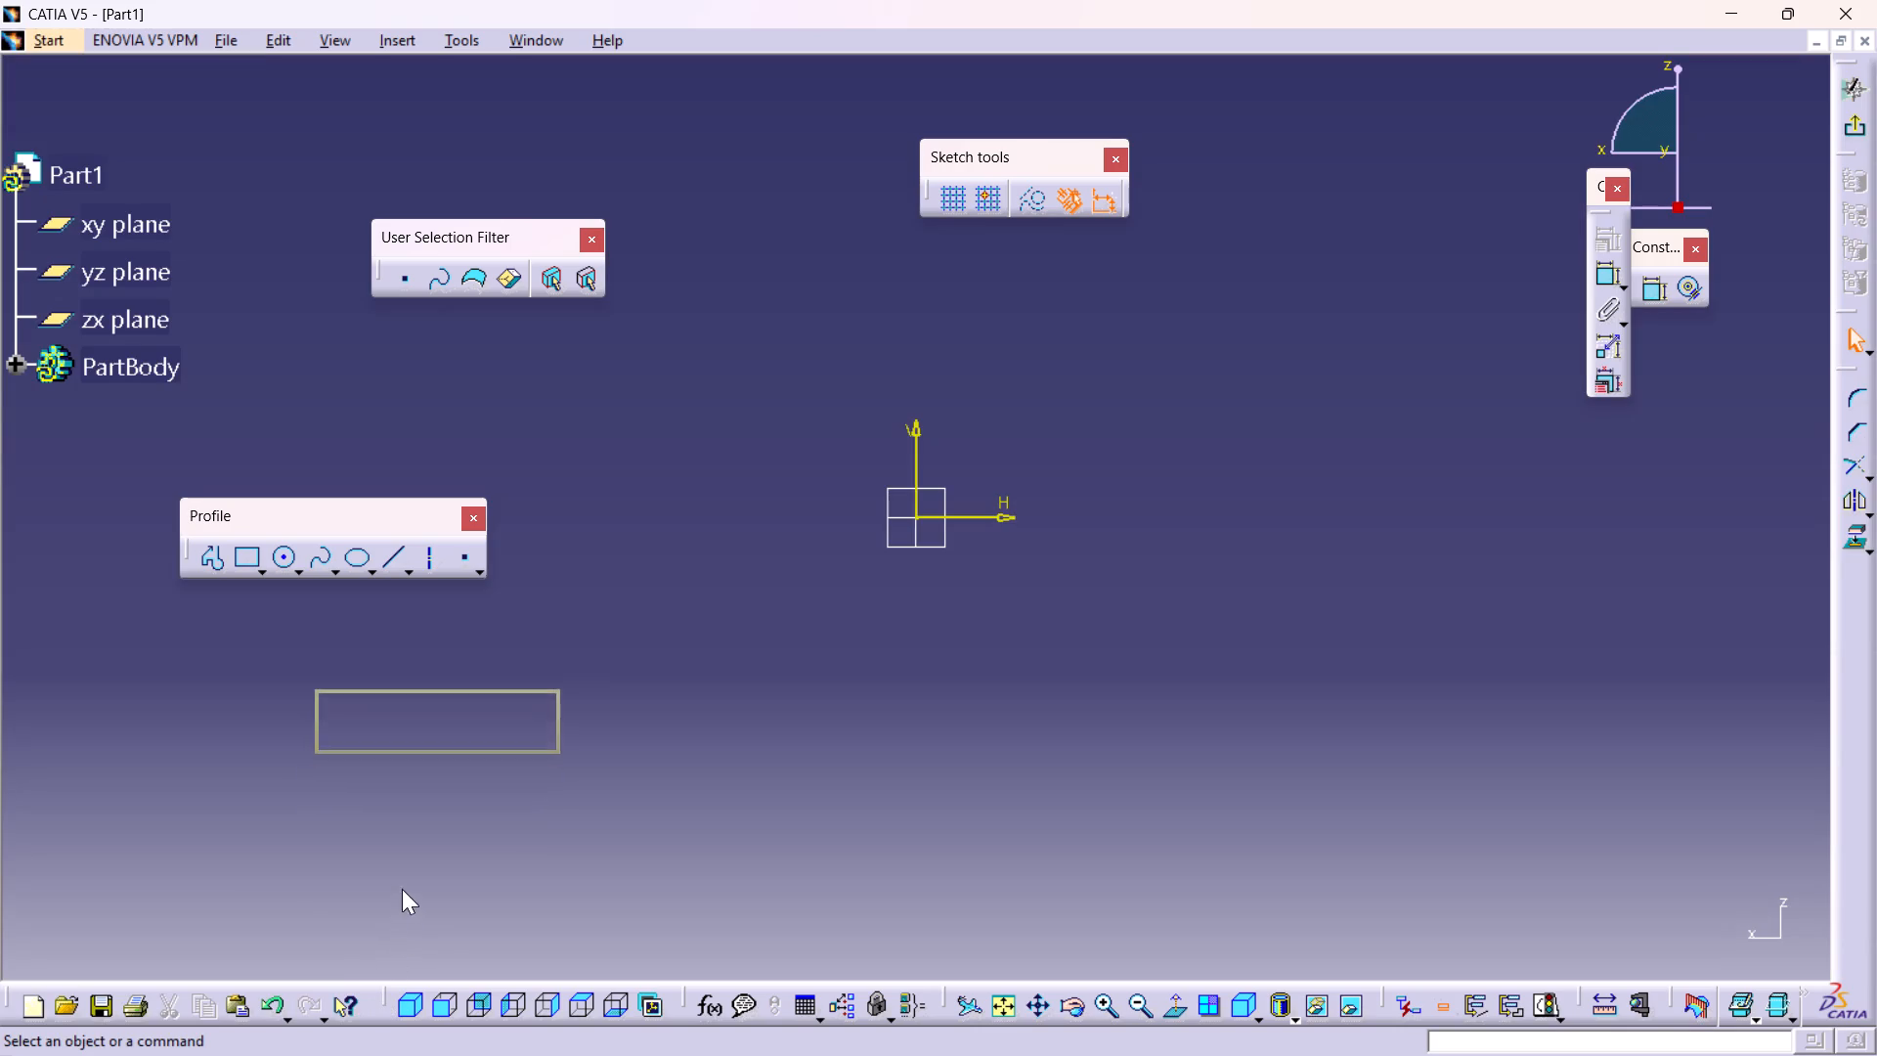
pyautogui.moveTo(402, 889); pyautogui.dragTo(62, 875)
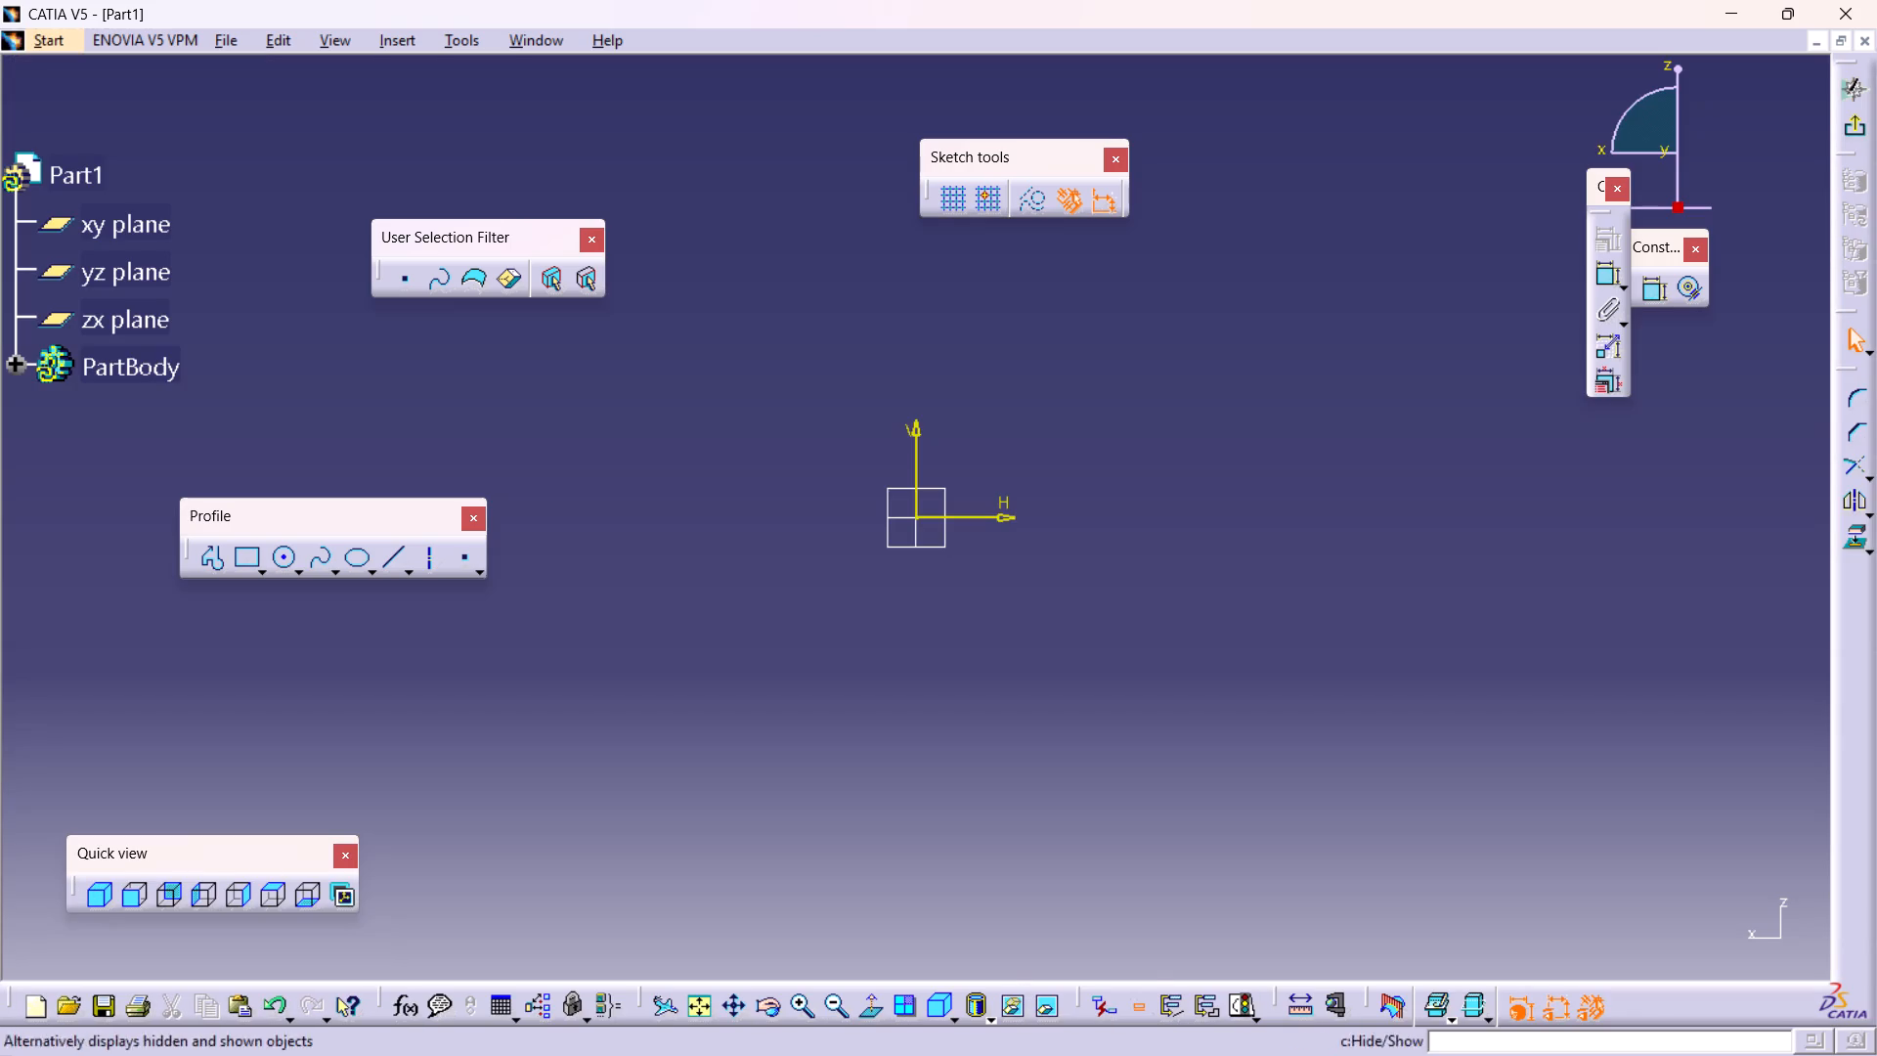
# Detach the View mode tools into a floating horizontal palette just above the User Selection Filter palette.
pyautogui.click(988, 1014)
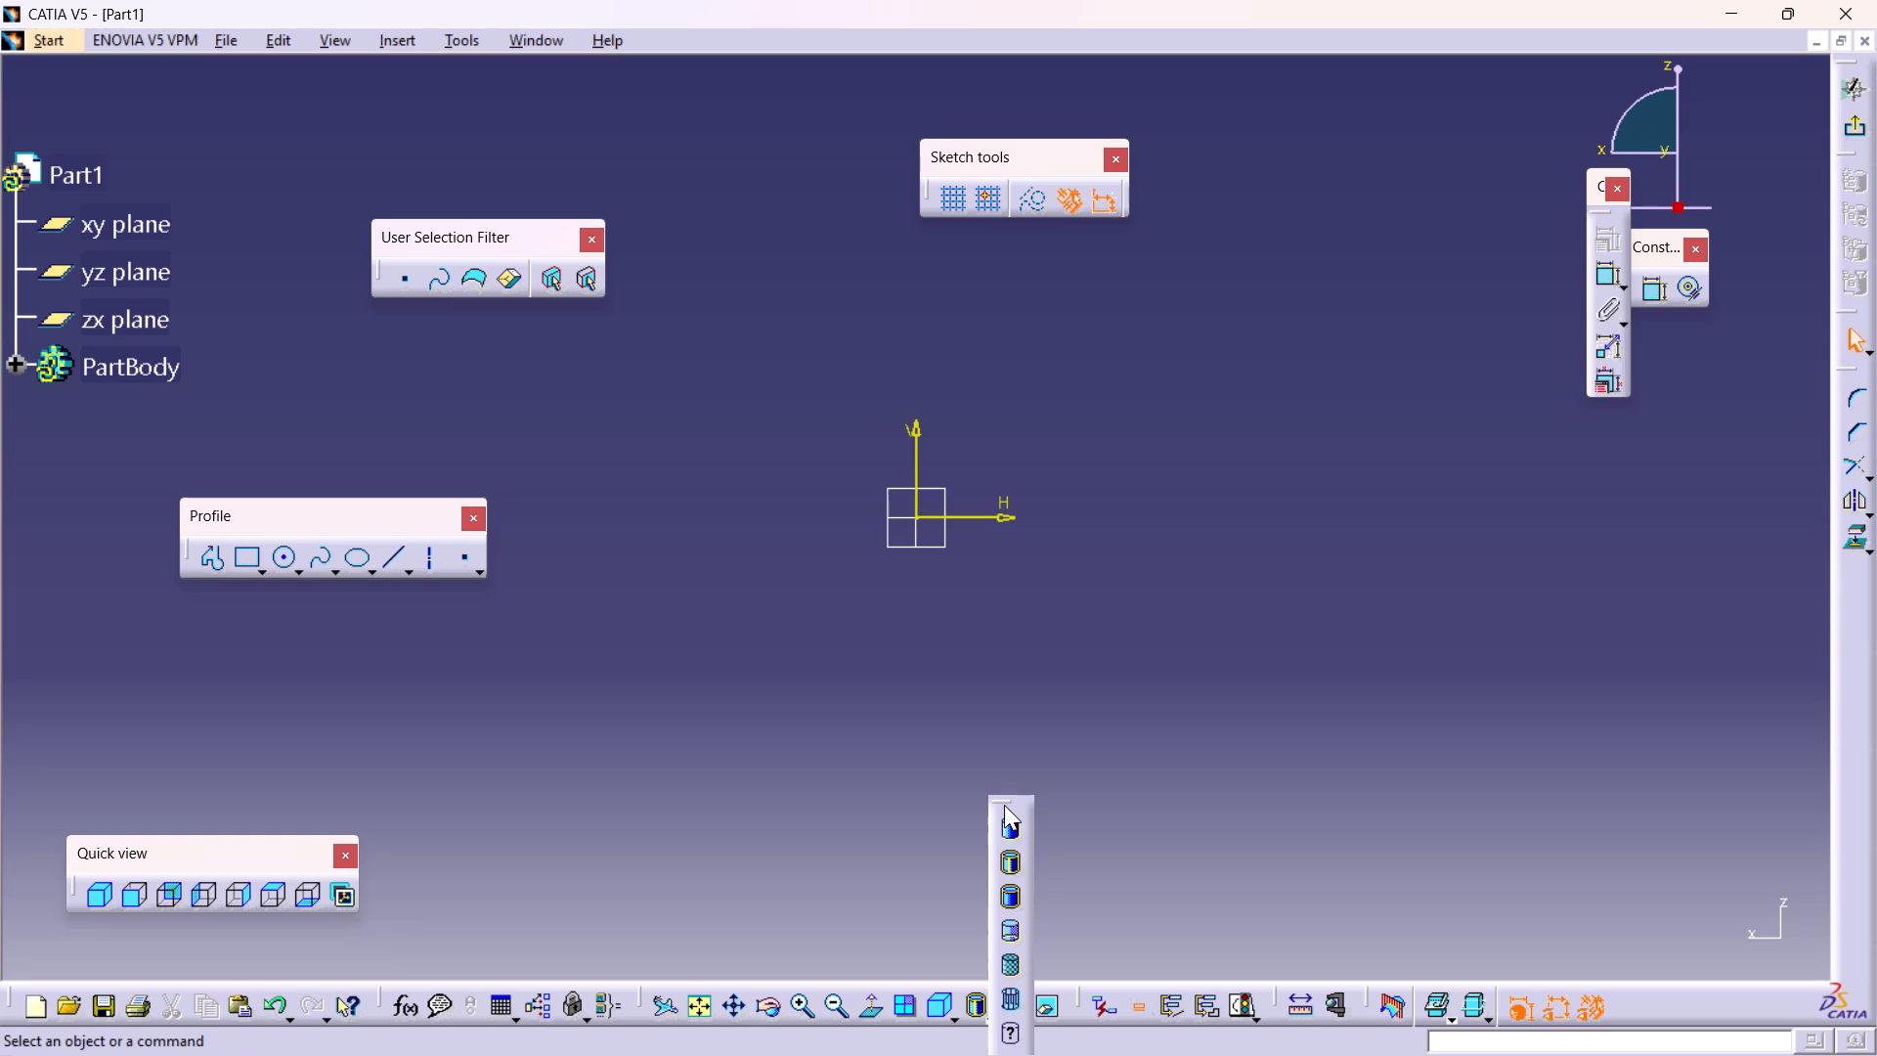
pyautogui.keyDown('shift'); pyautogui.moveTo(1004, 805); pyautogui.dragTo(769, 879); pyautogui.keyUp('shift')
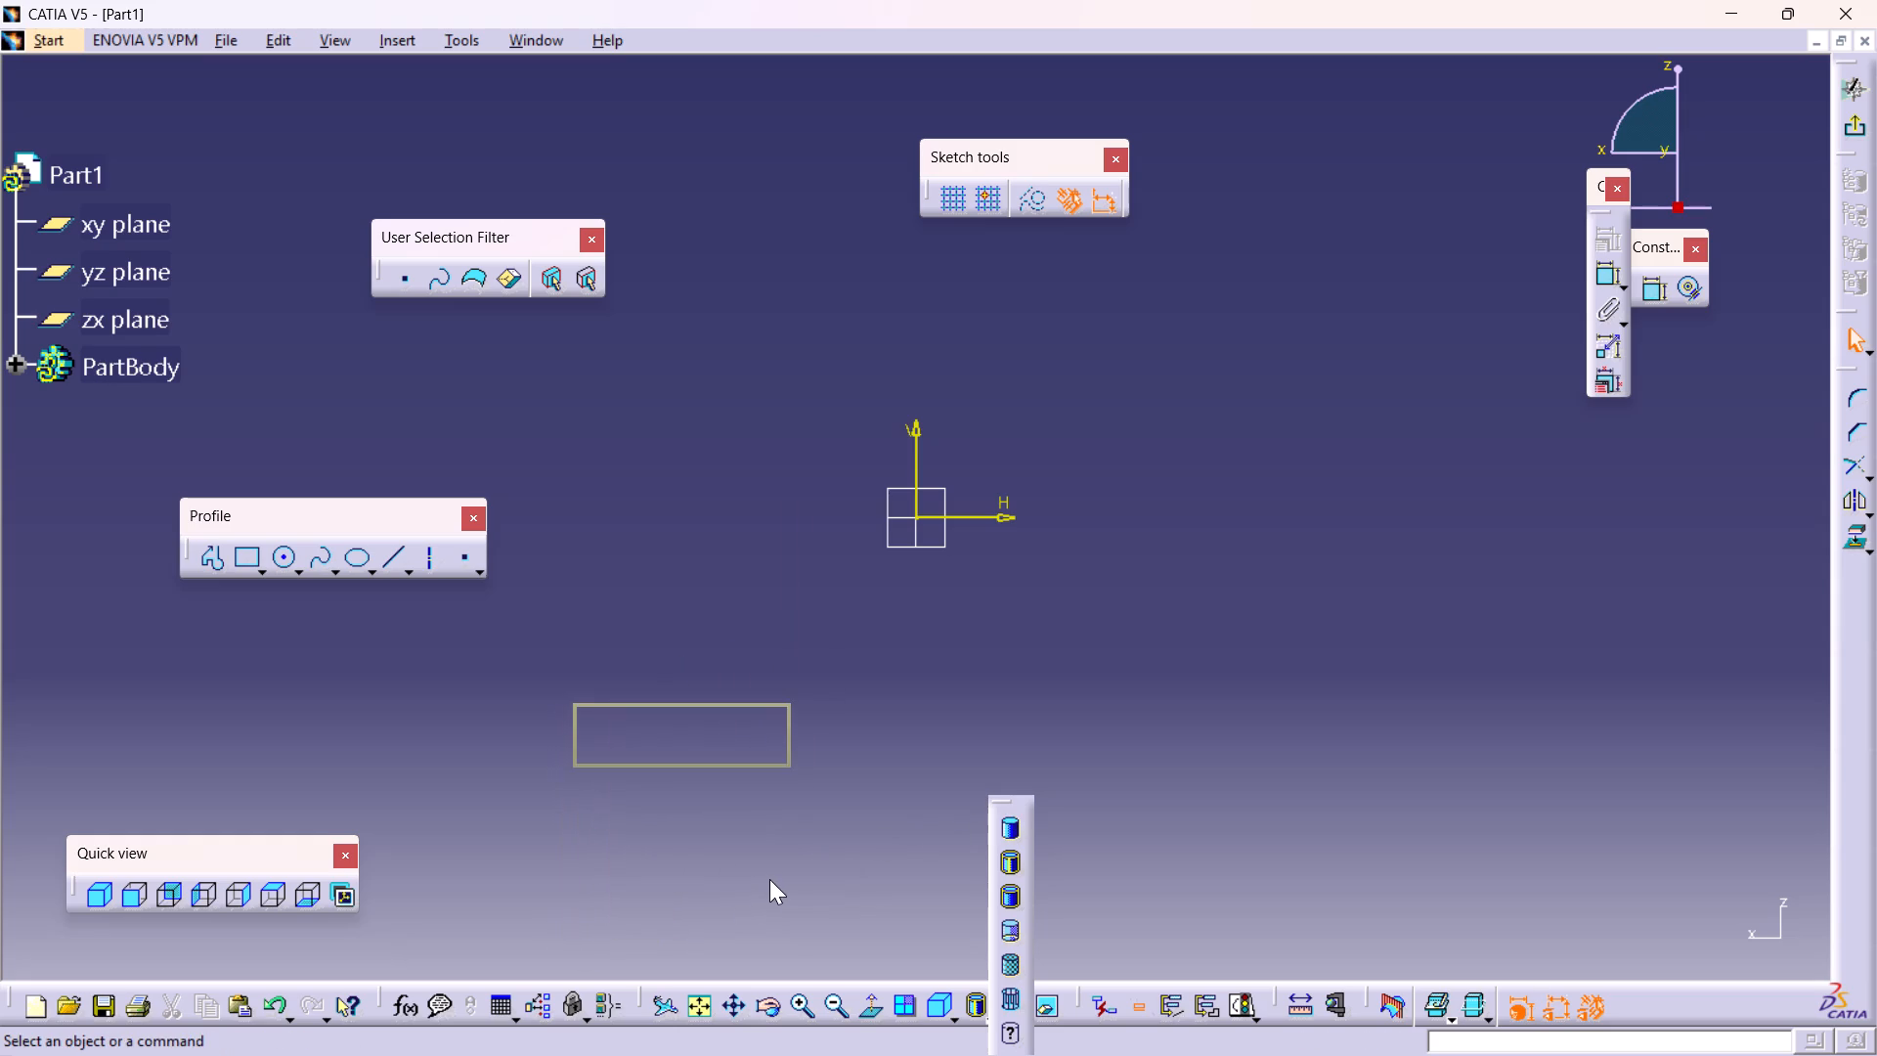
pyautogui.keyDown('shift'); pyautogui.moveTo(769, 879); pyautogui.dragTo(553, 1055); pyautogui.keyUp('shift')
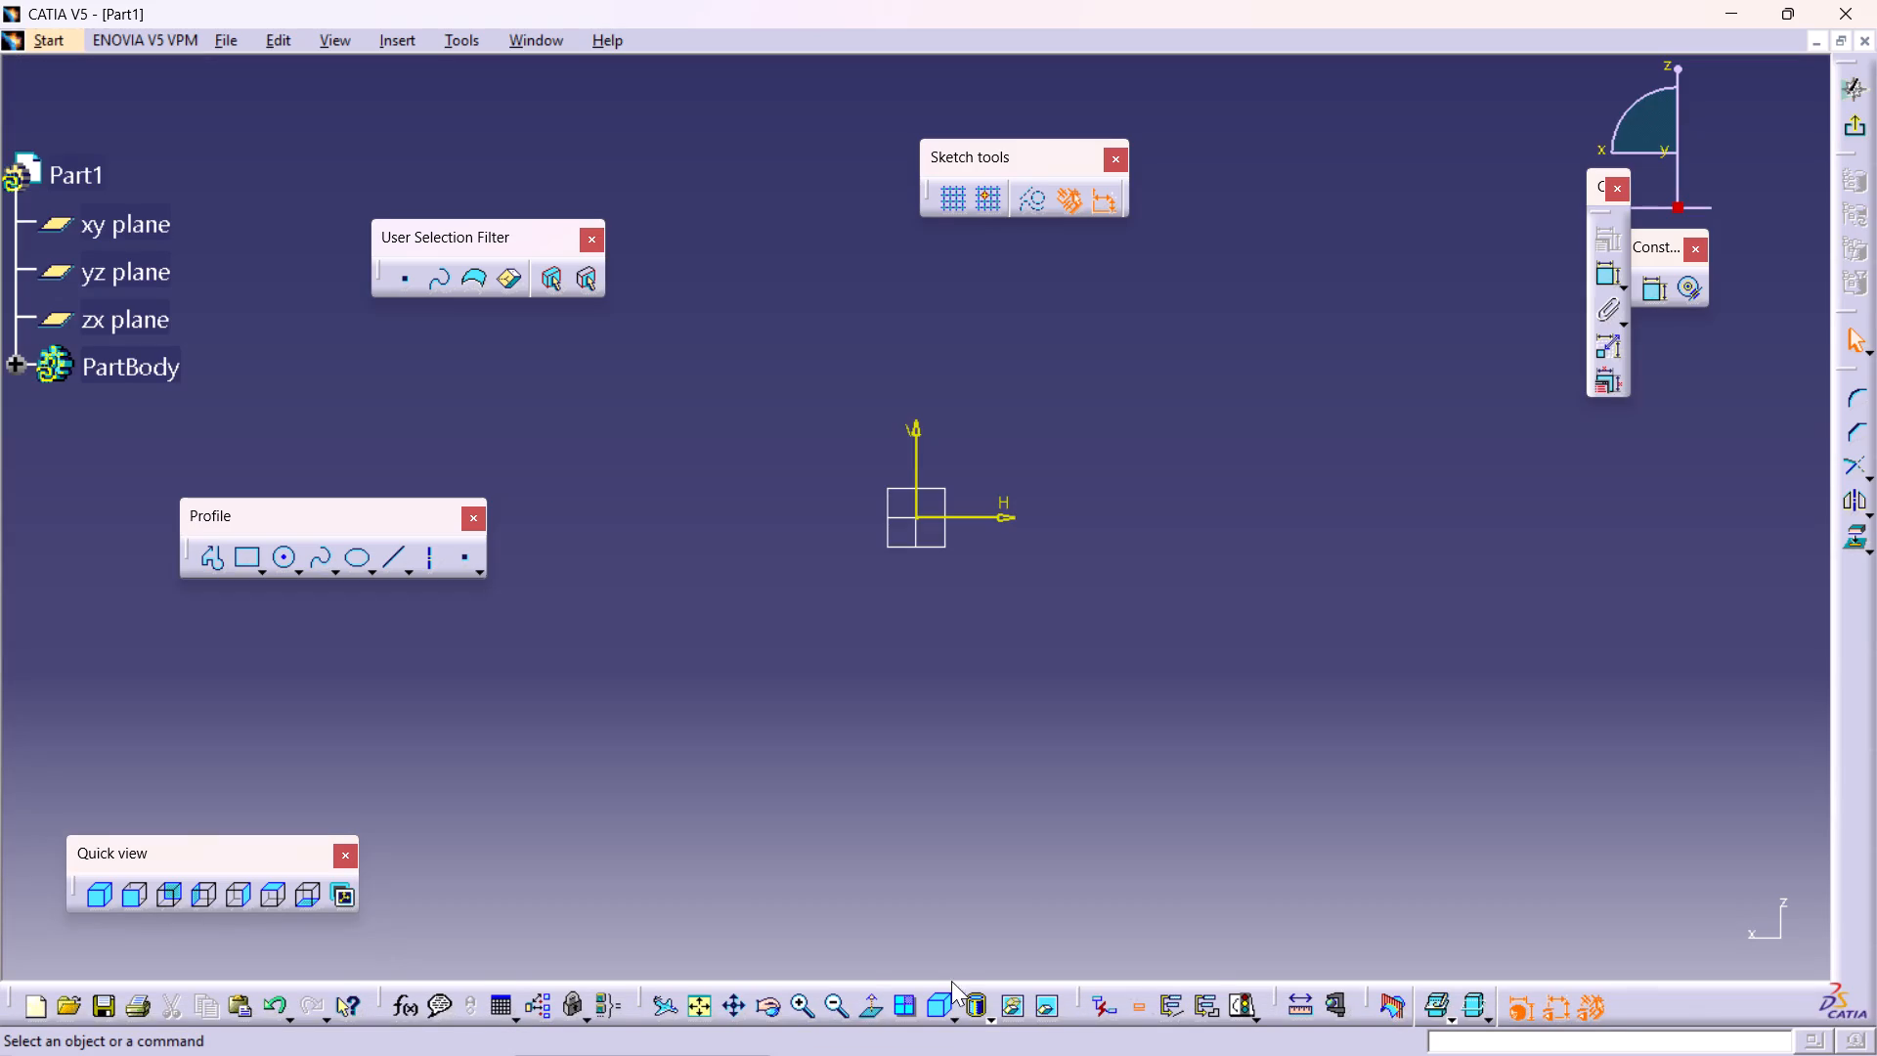
pyautogui.click(971, 985)
pyautogui.click(974, 992)
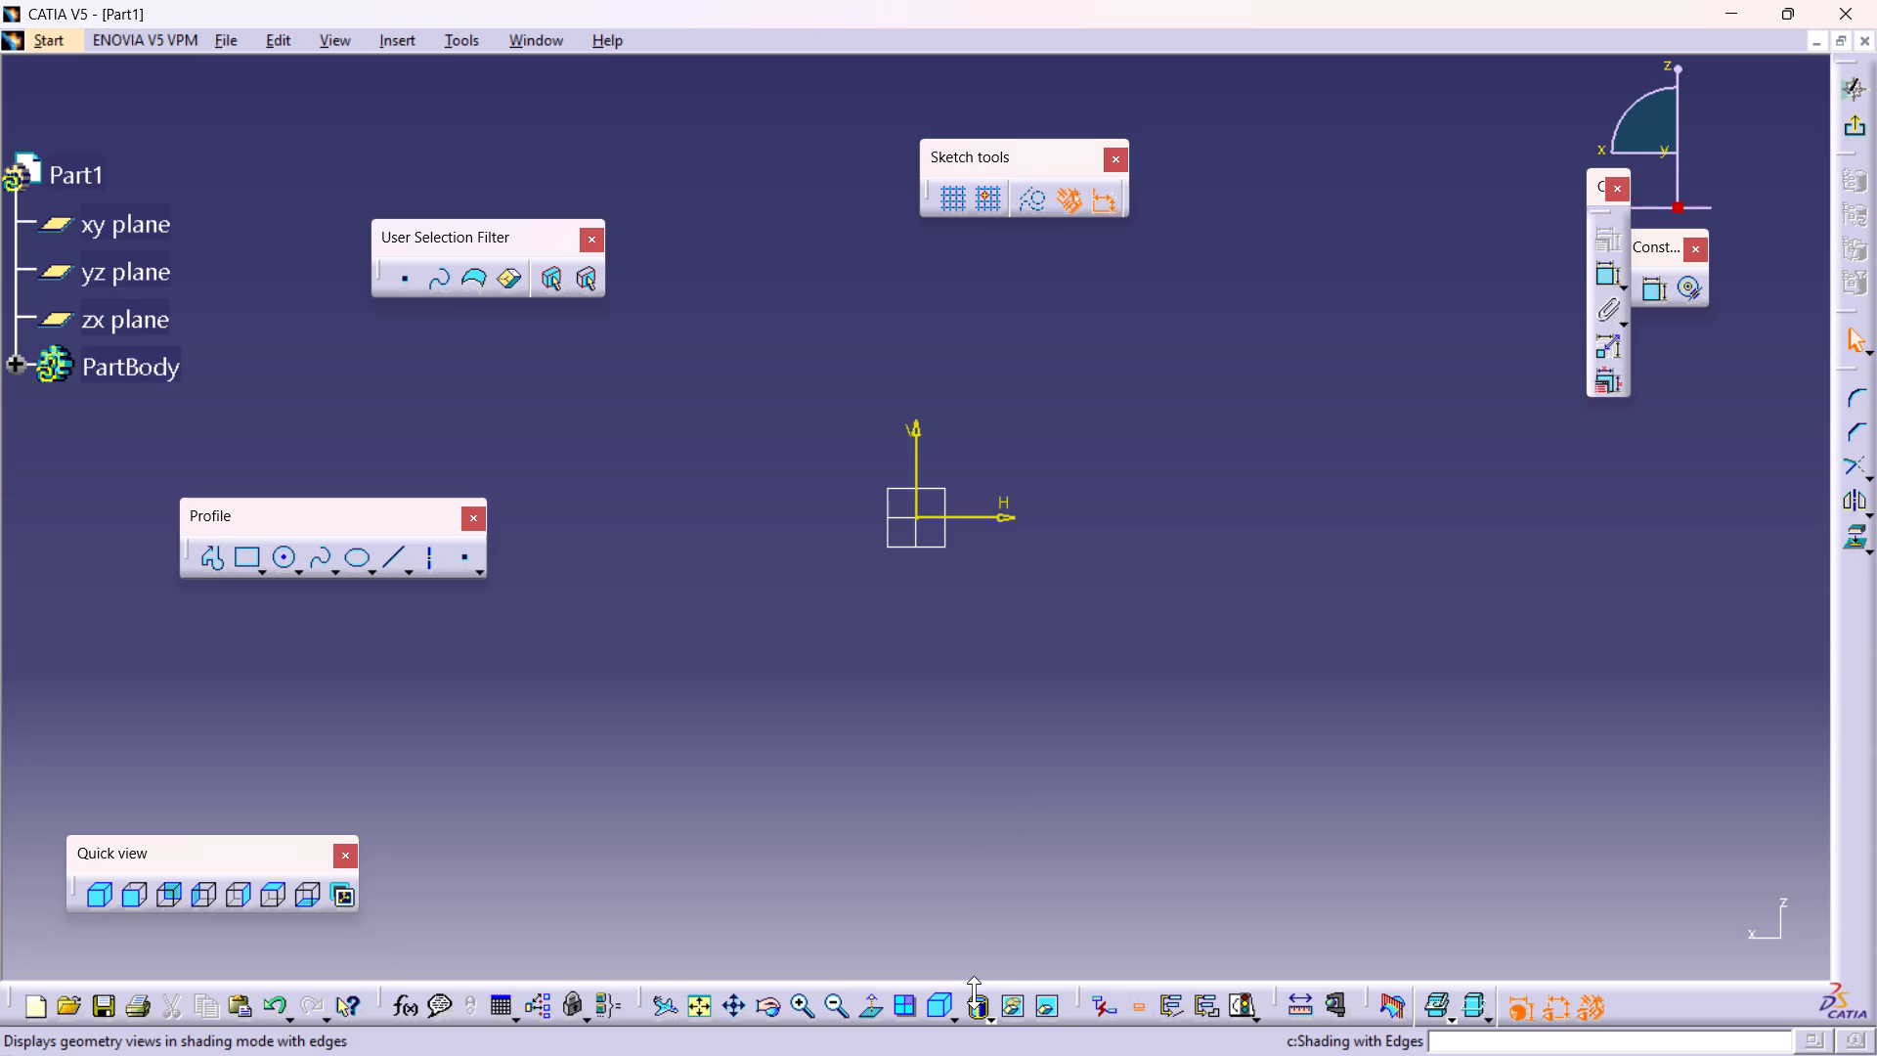
pyautogui.moveTo(987, 808); pyautogui.dragTo(1794, 734)
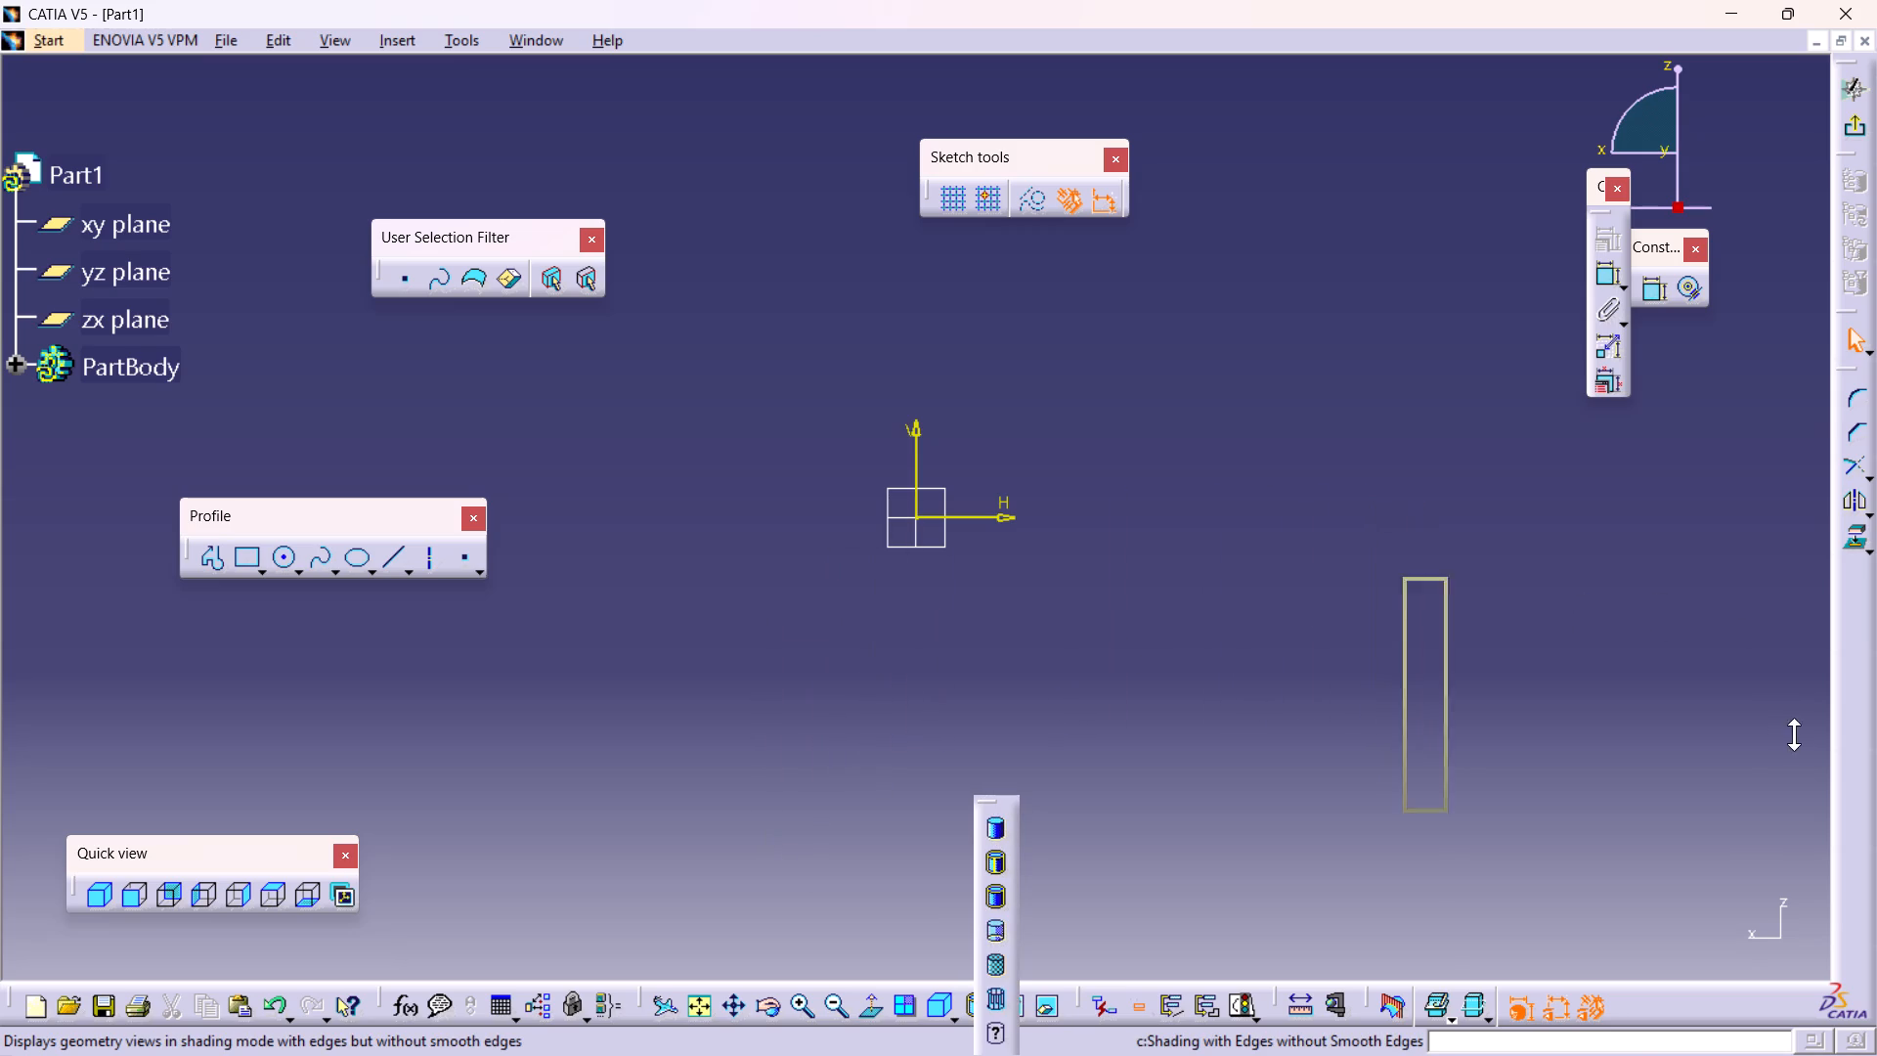
pyautogui.moveTo(1794, 734); pyautogui.dragTo(1732, 934)
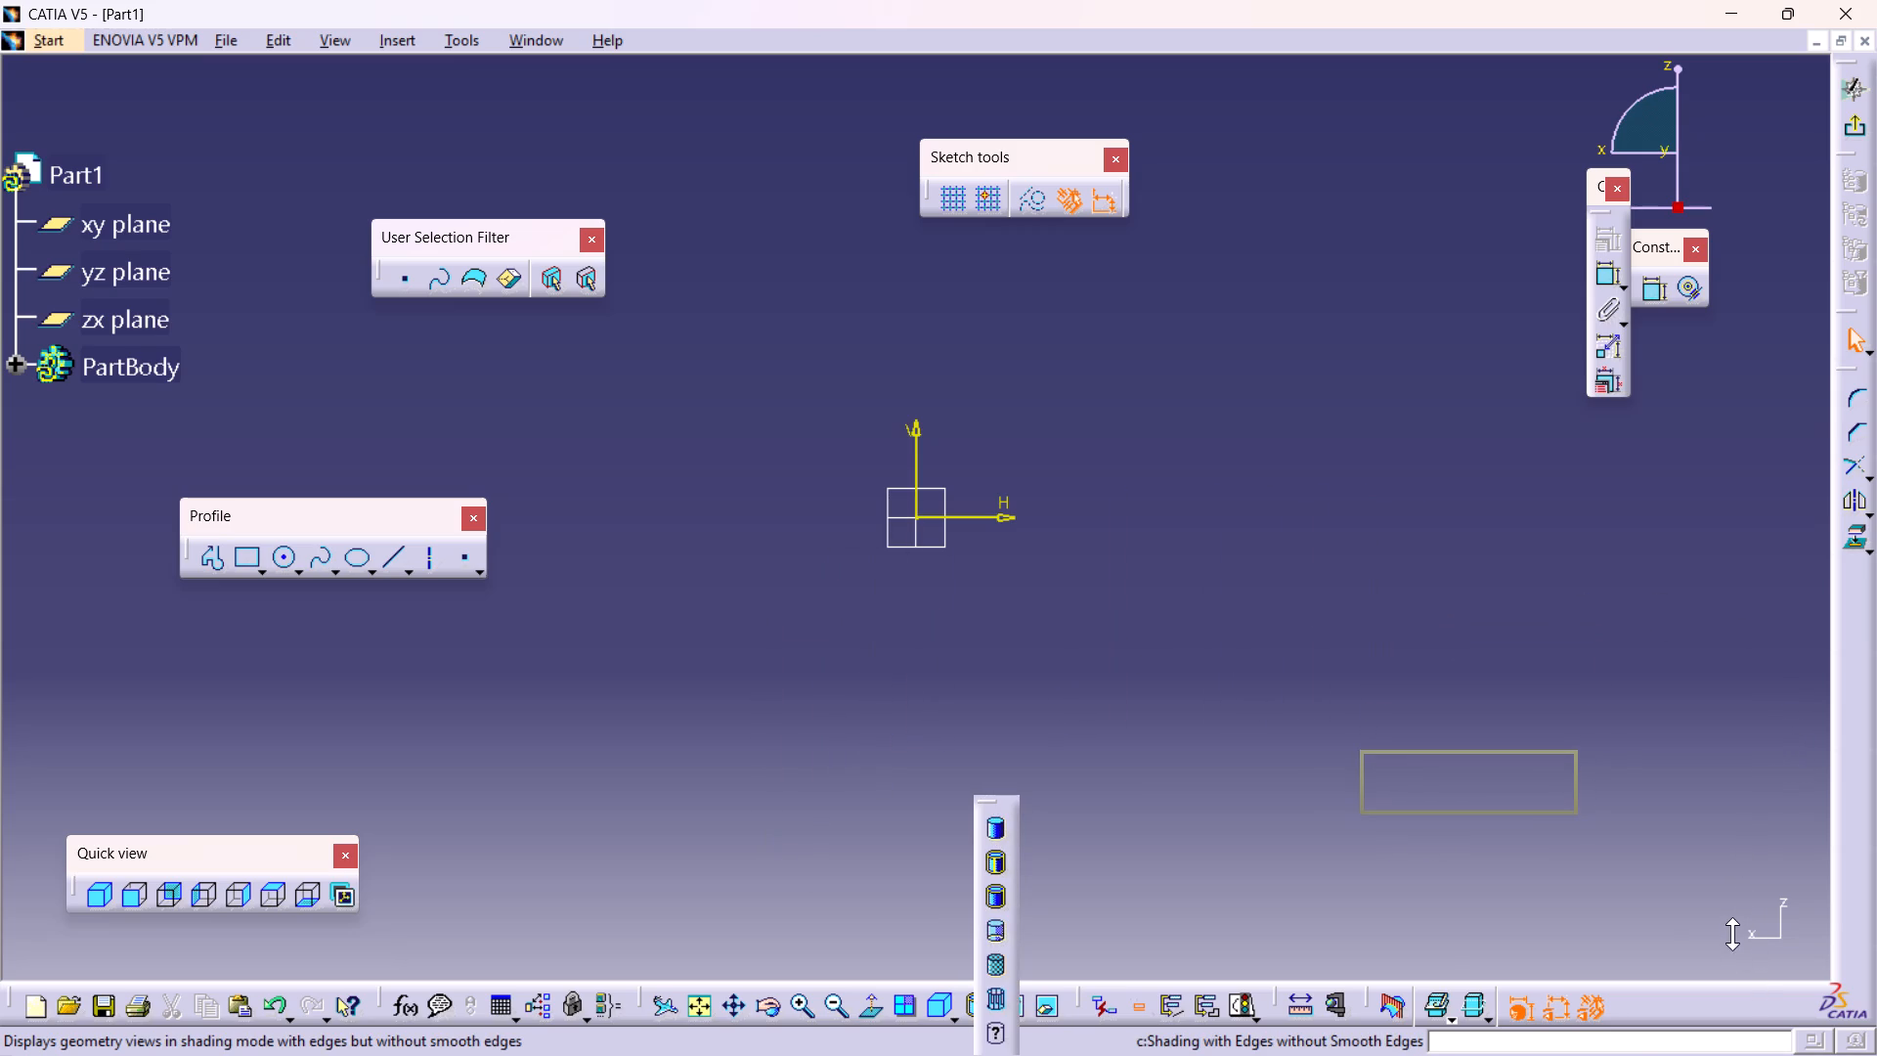
pyautogui.moveTo(1732, 934); pyautogui.dragTo(1026, 215)
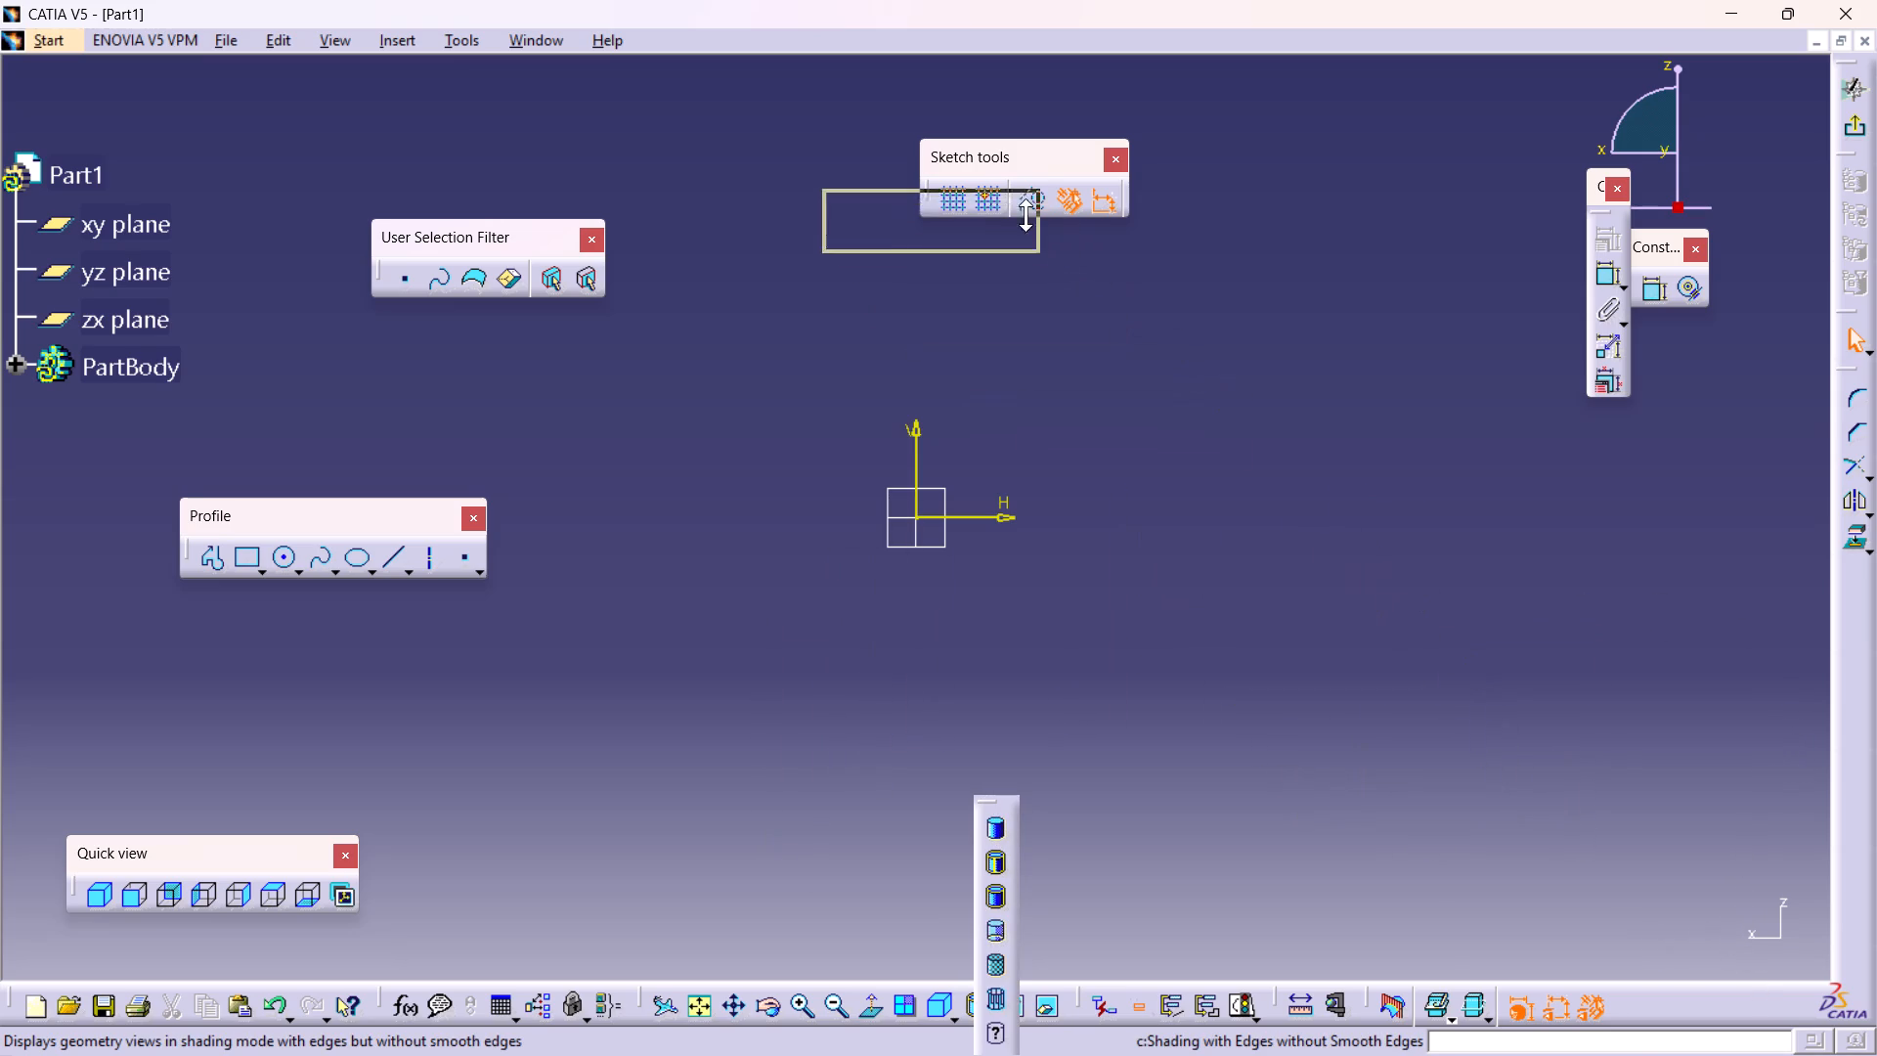
pyautogui.moveTo(1026, 215); pyautogui.dragTo(495, 106)
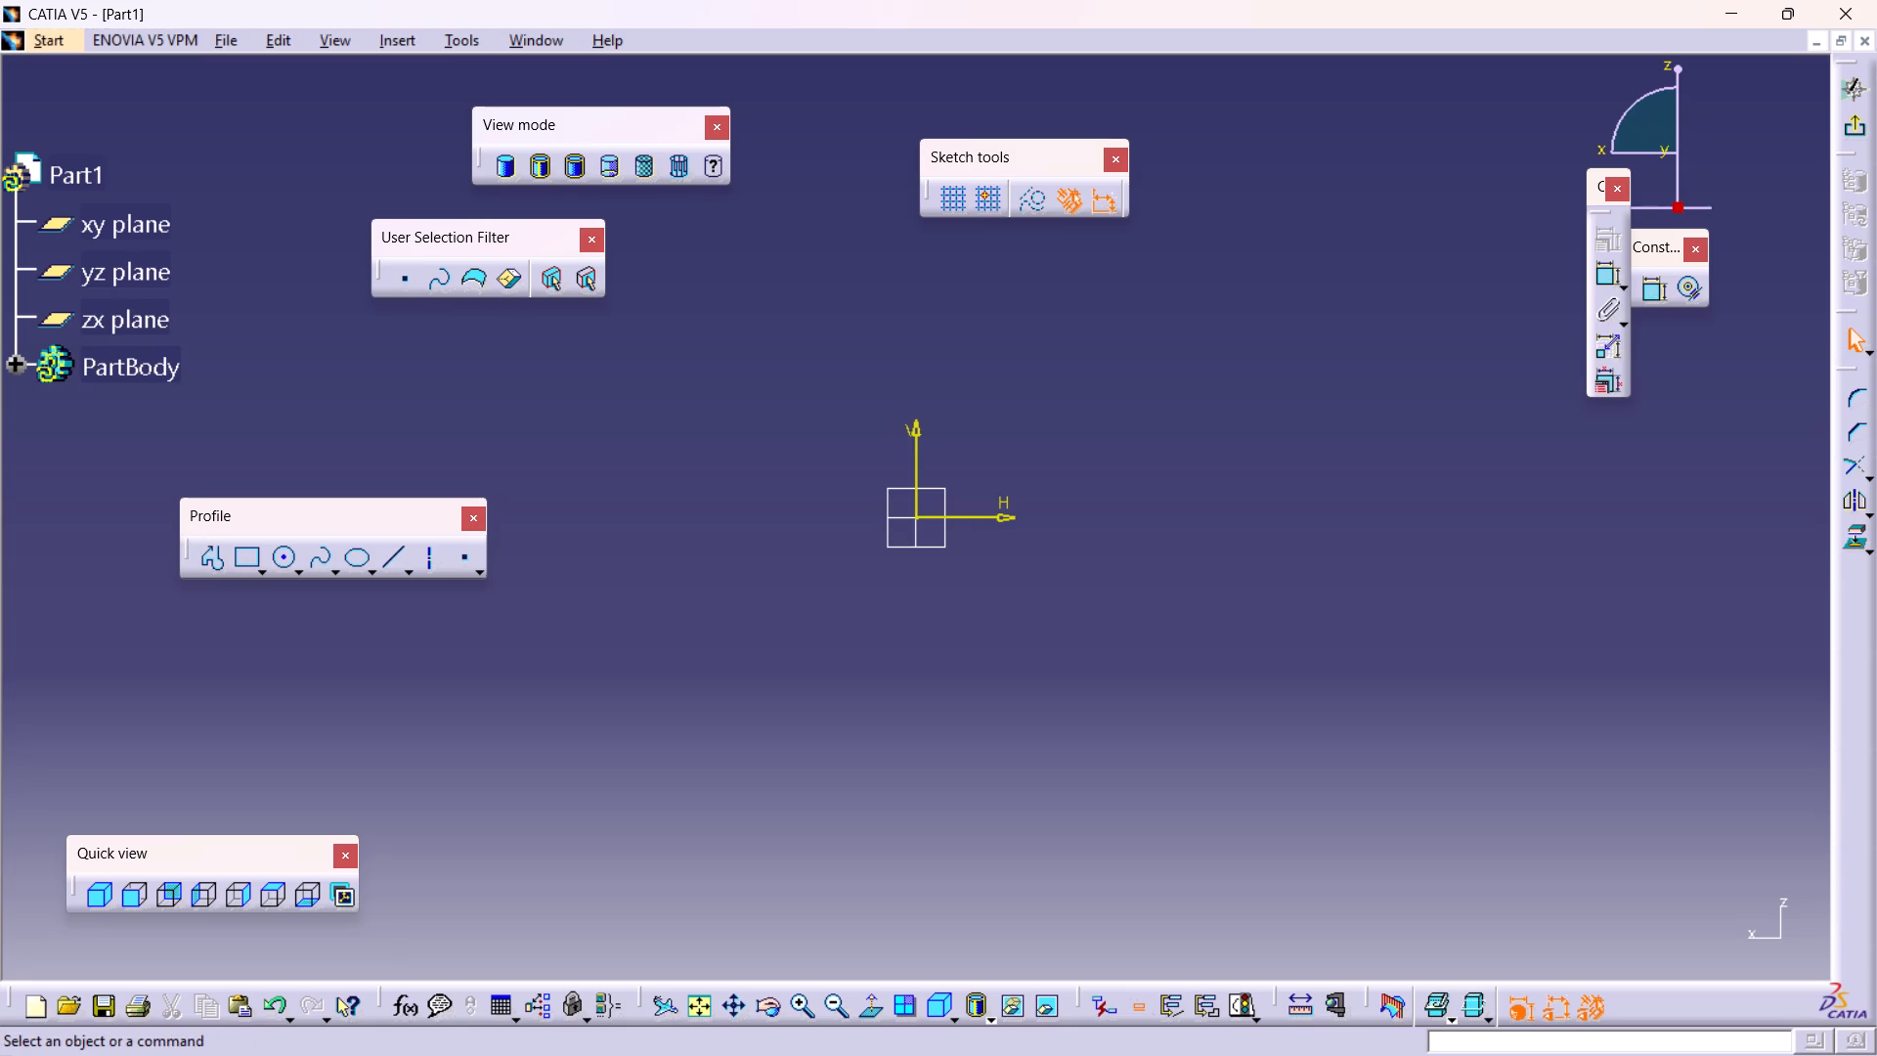
# Dock the floating Profile palette vertically along the window border on the specification tree's side.
pyautogui.keyDown('shift'); pyautogui.moveTo(185, 542); pyautogui.dragTo(187, 556); pyautogui.keyUp('shift')
pyautogui.keyDown('shift'); pyautogui.moveTo(187, 556); pyautogui.dragTo(121, 601); pyautogui.keyUp('shift')
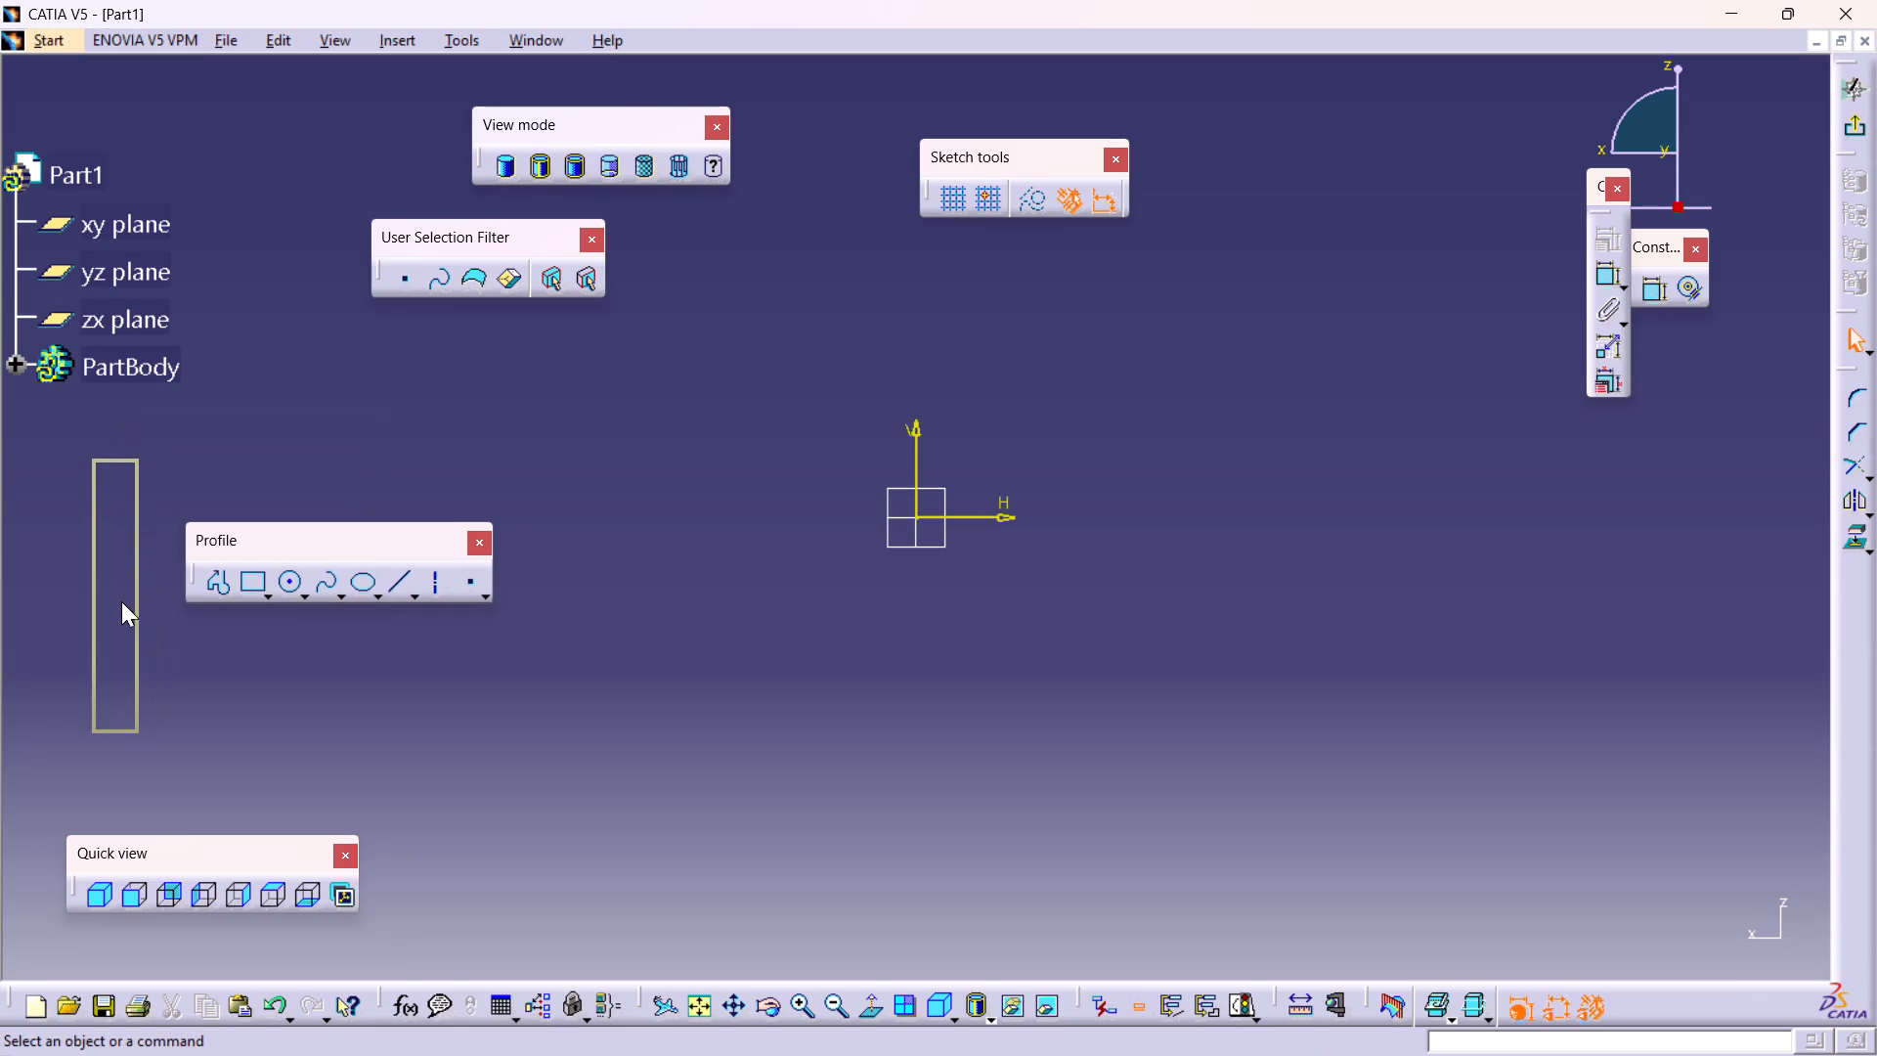
pyautogui.keyDown('shift'); pyautogui.moveTo(121, 601); pyautogui.dragTo(120, 588); pyautogui.keyUp('shift')
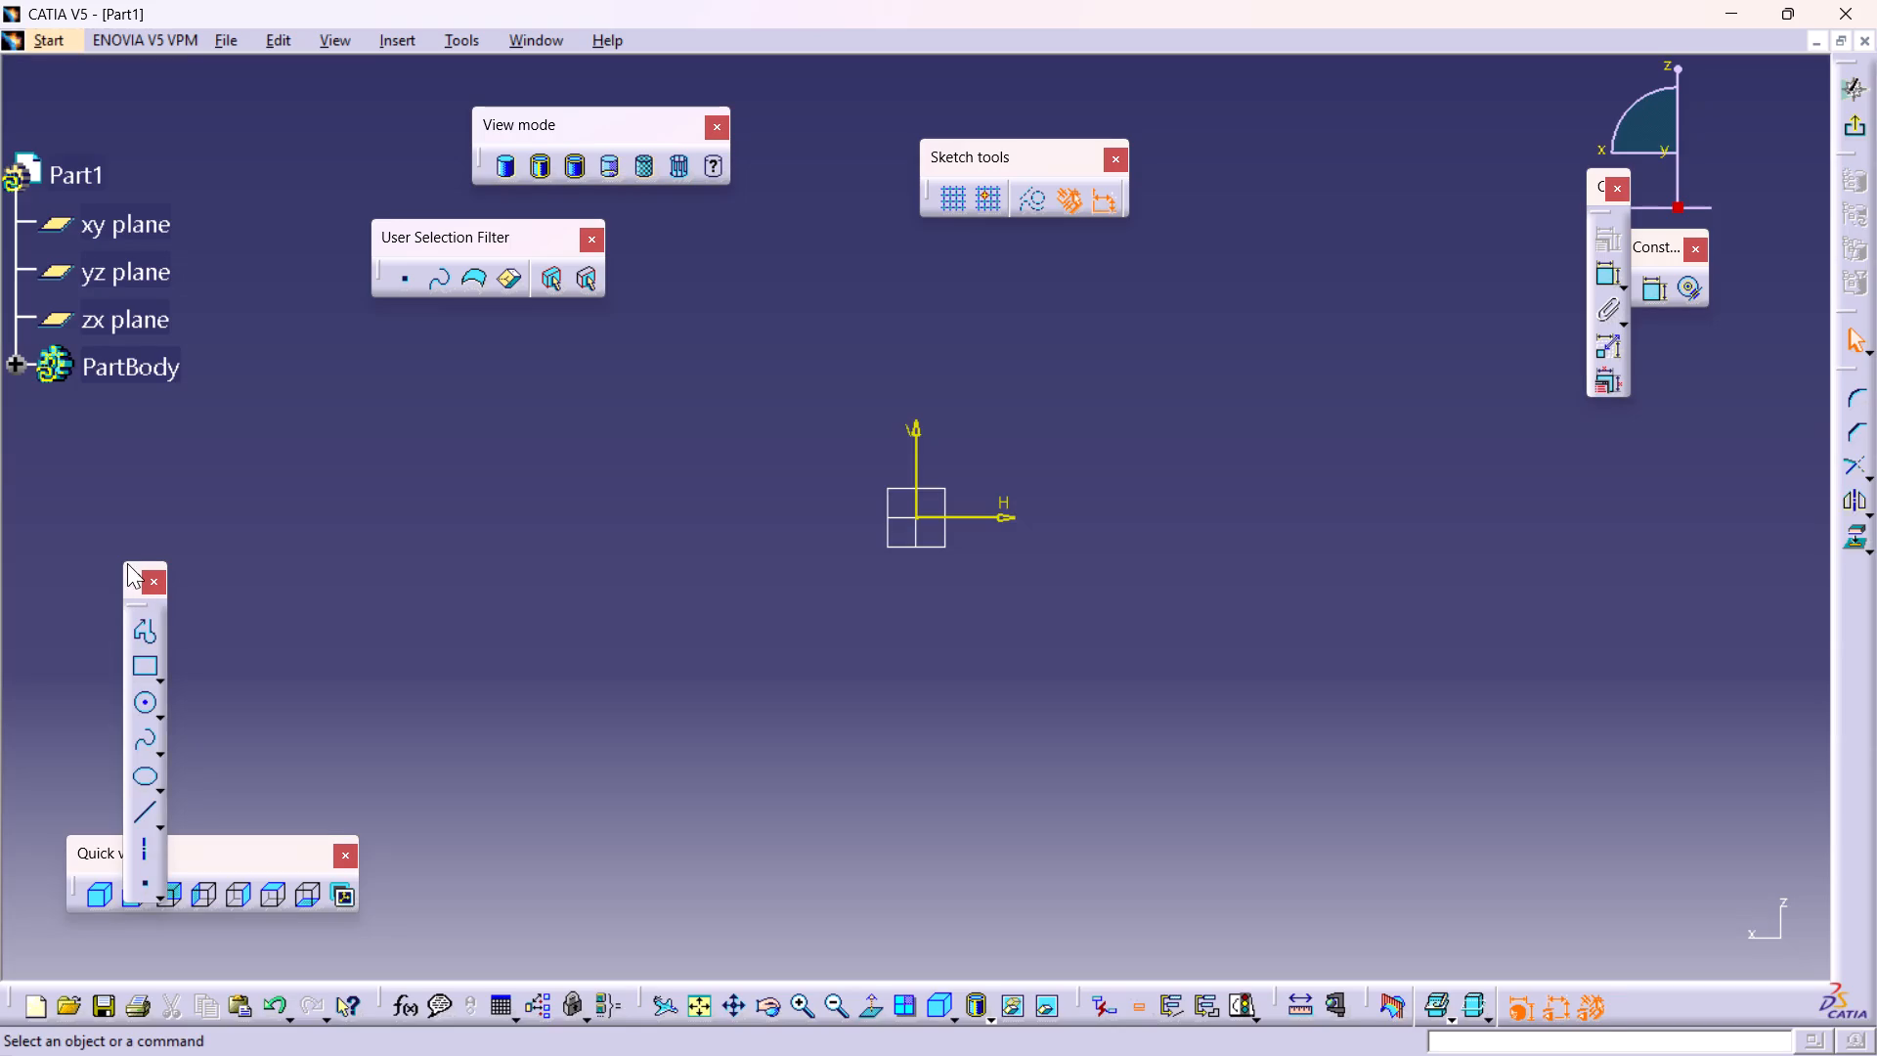
pyautogui.keyDown('shift'); pyautogui.click(134, 556); pyautogui.keyUp('shift')
pyautogui.moveTo(132, 571); pyautogui.dragTo(86, 531)
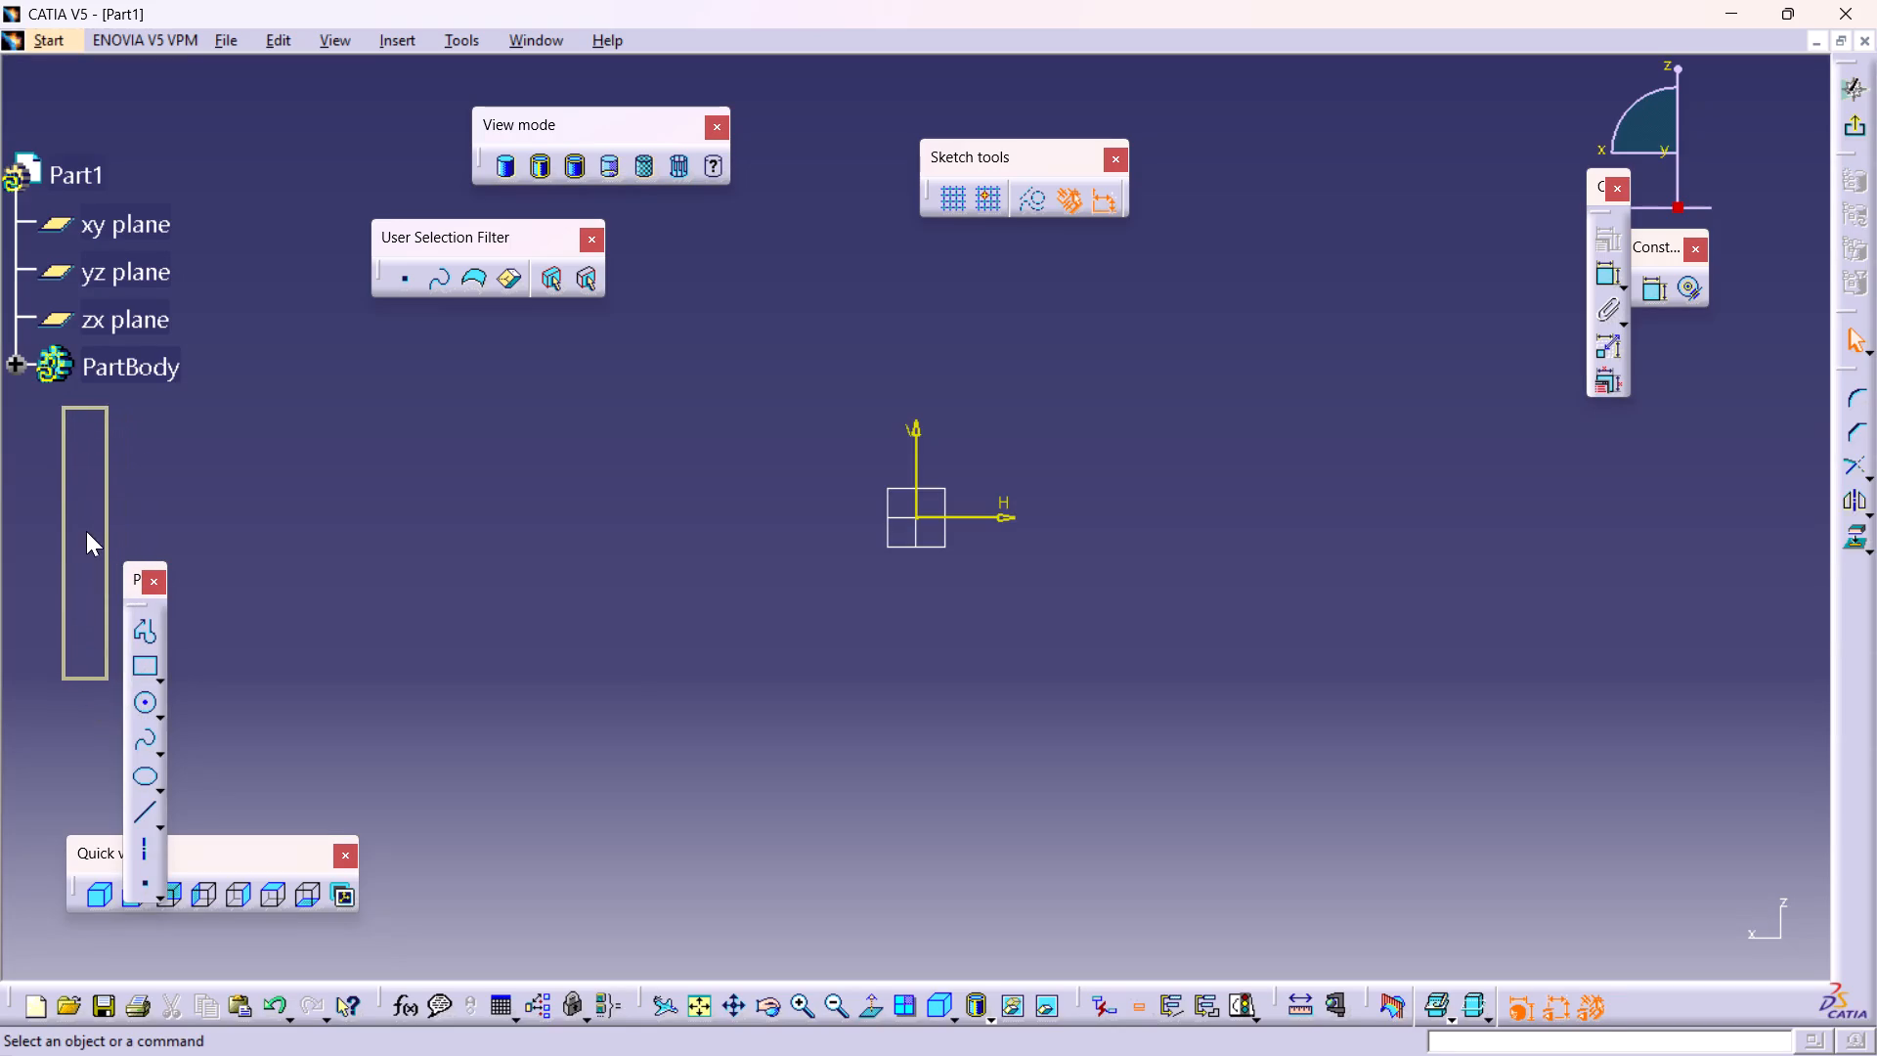
pyautogui.moveTo(86, 531); pyautogui.dragTo(86, 532)
pyautogui.moveTo(82, 536); pyautogui.dragTo(1, 521)
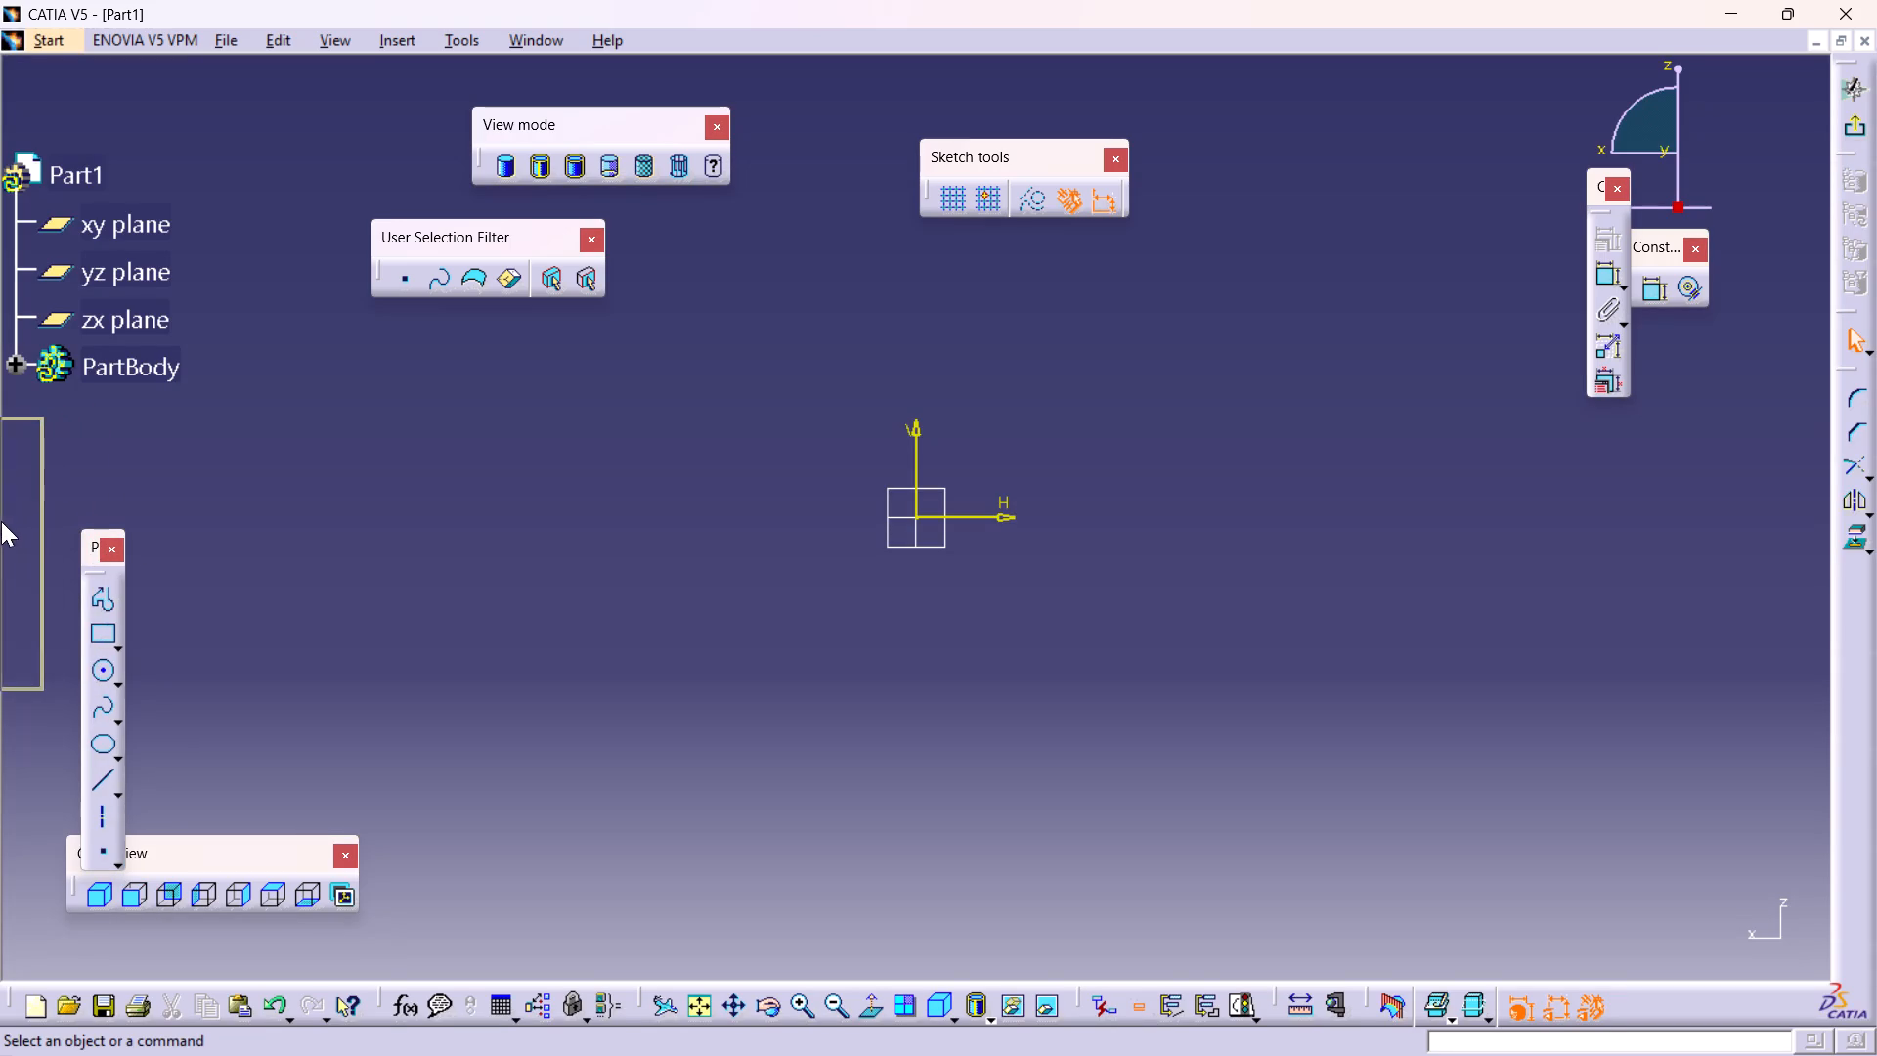
pyautogui.moveTo(1, 521); pyautogui.dragTo(0, 521)
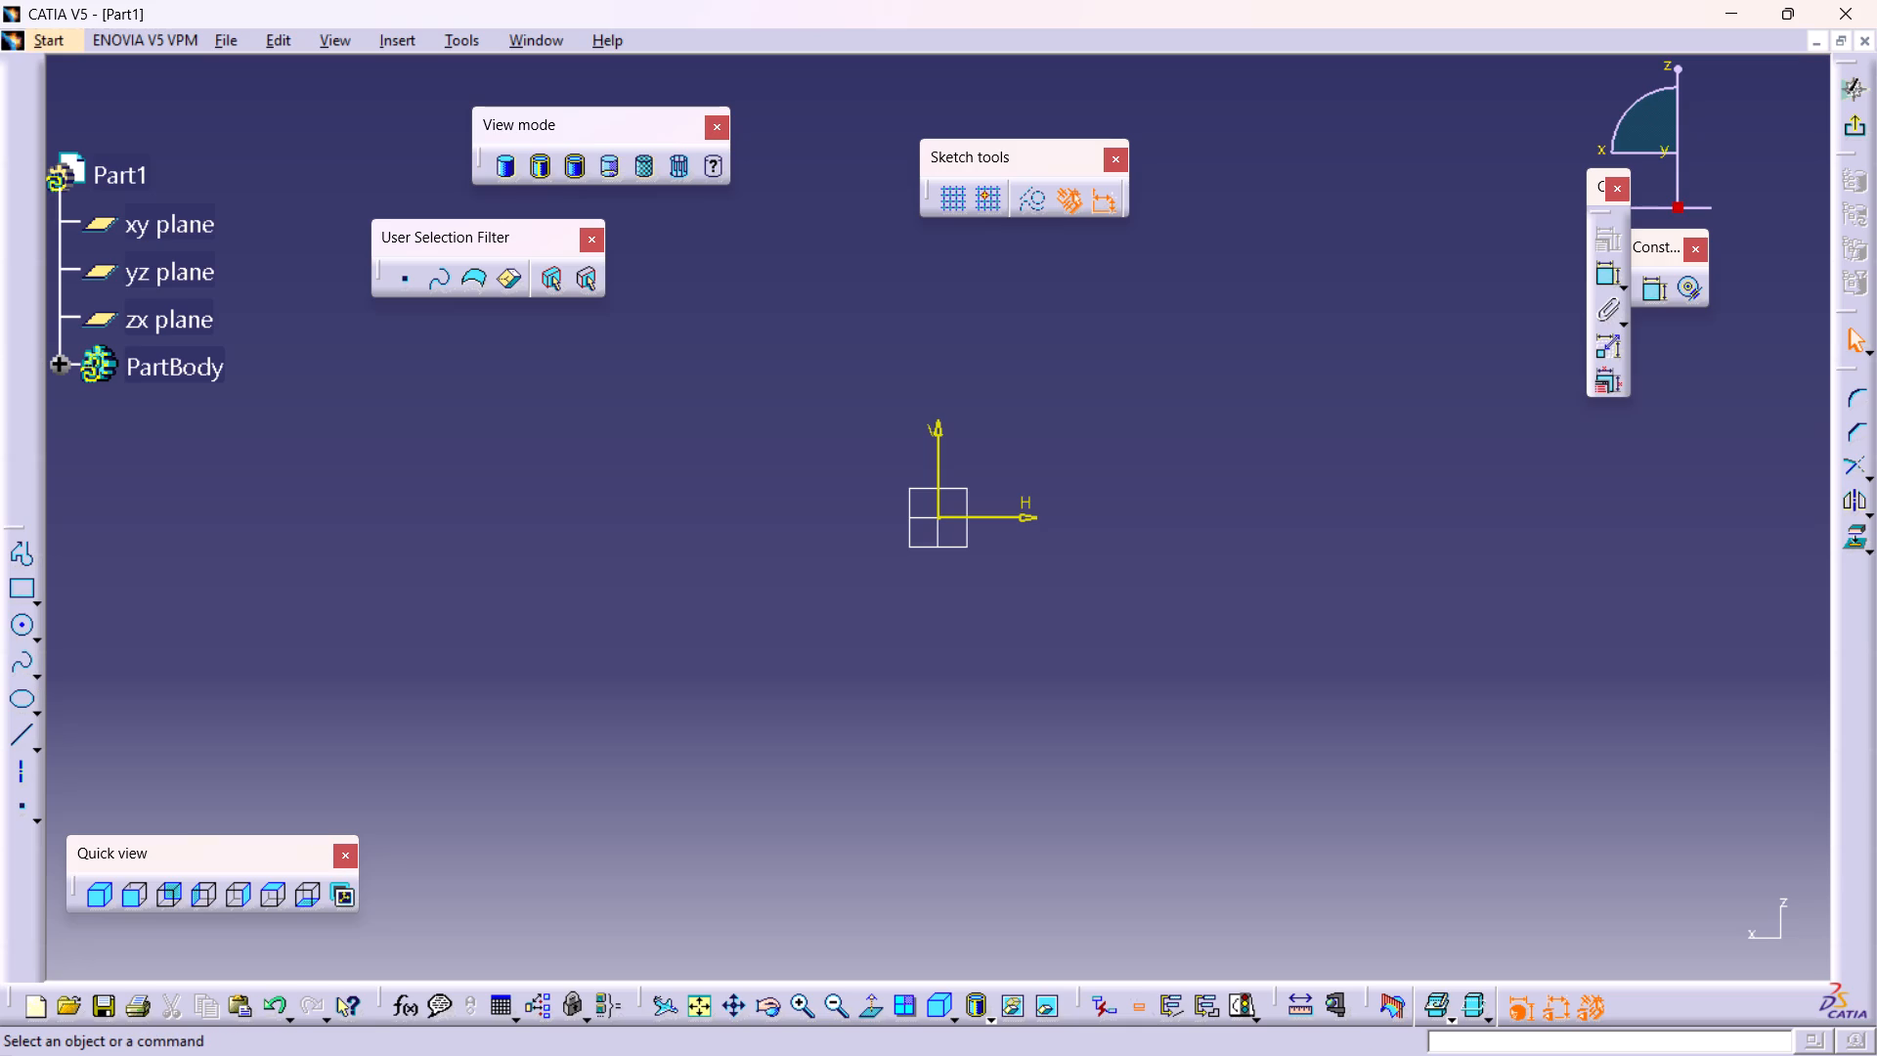
# Move the five-tool vertical constraint palette so it floats below the smaller Constraint palette, beside the sketch editing tools.
pyautogui.moveTo(1220, 820); pyautogui.dragTo(1133, 755, button='middle')
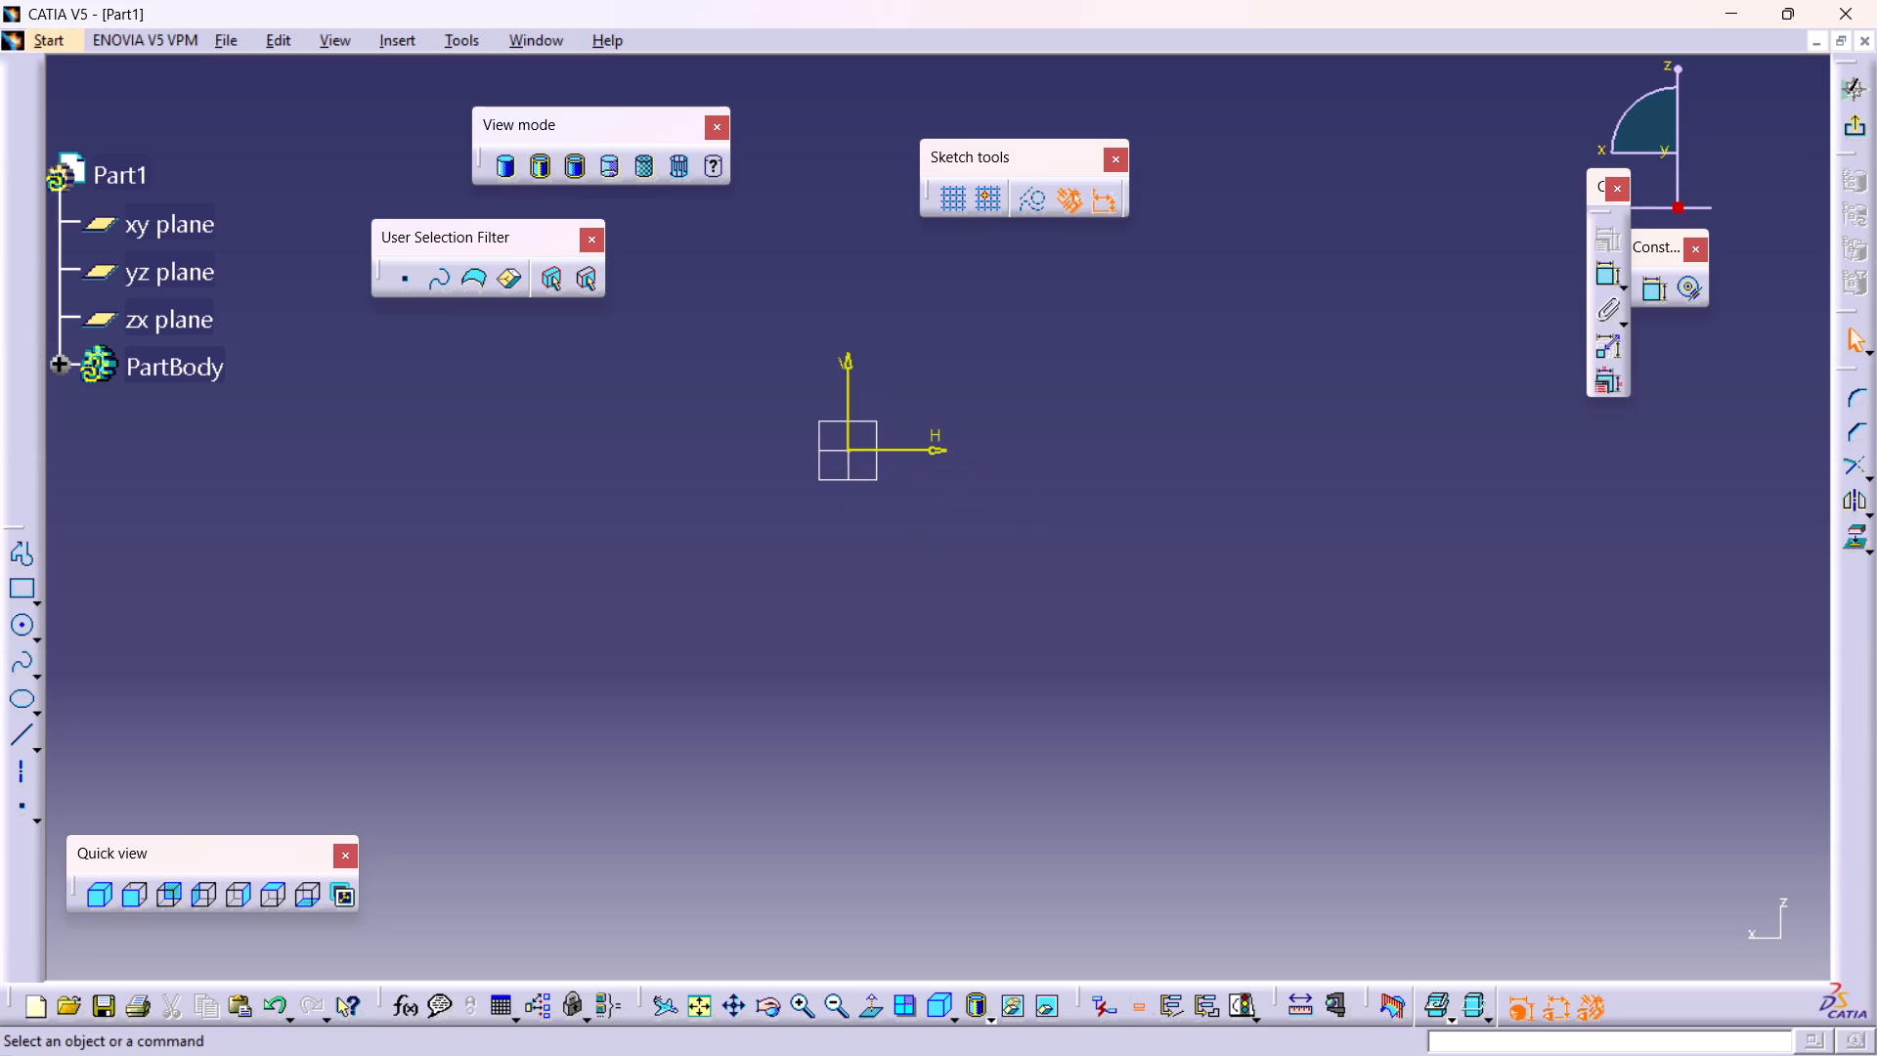
pyautogui.moveTo(923, 559); pyautogui.dragTo(1001, 649, button='middle')
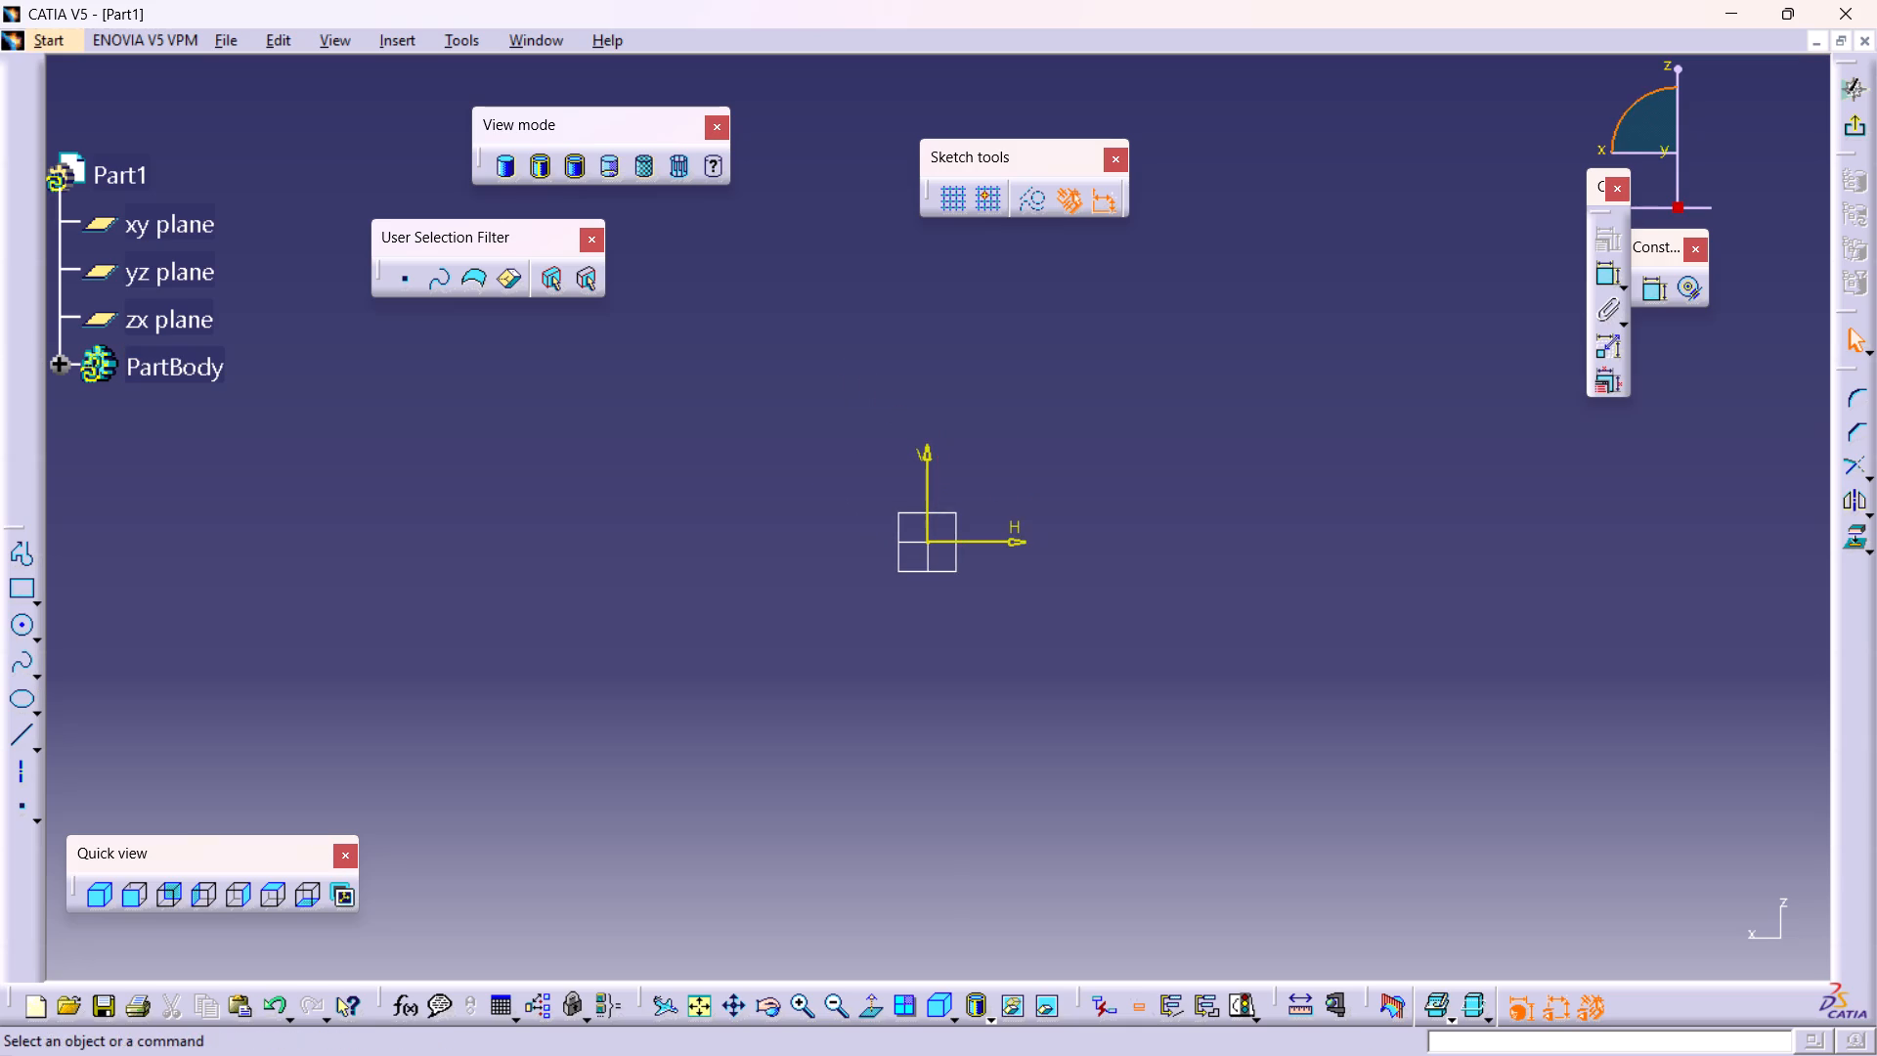
pyautogui.moveTo(1597, 176); pyautogui.dragTo(1356, 327)
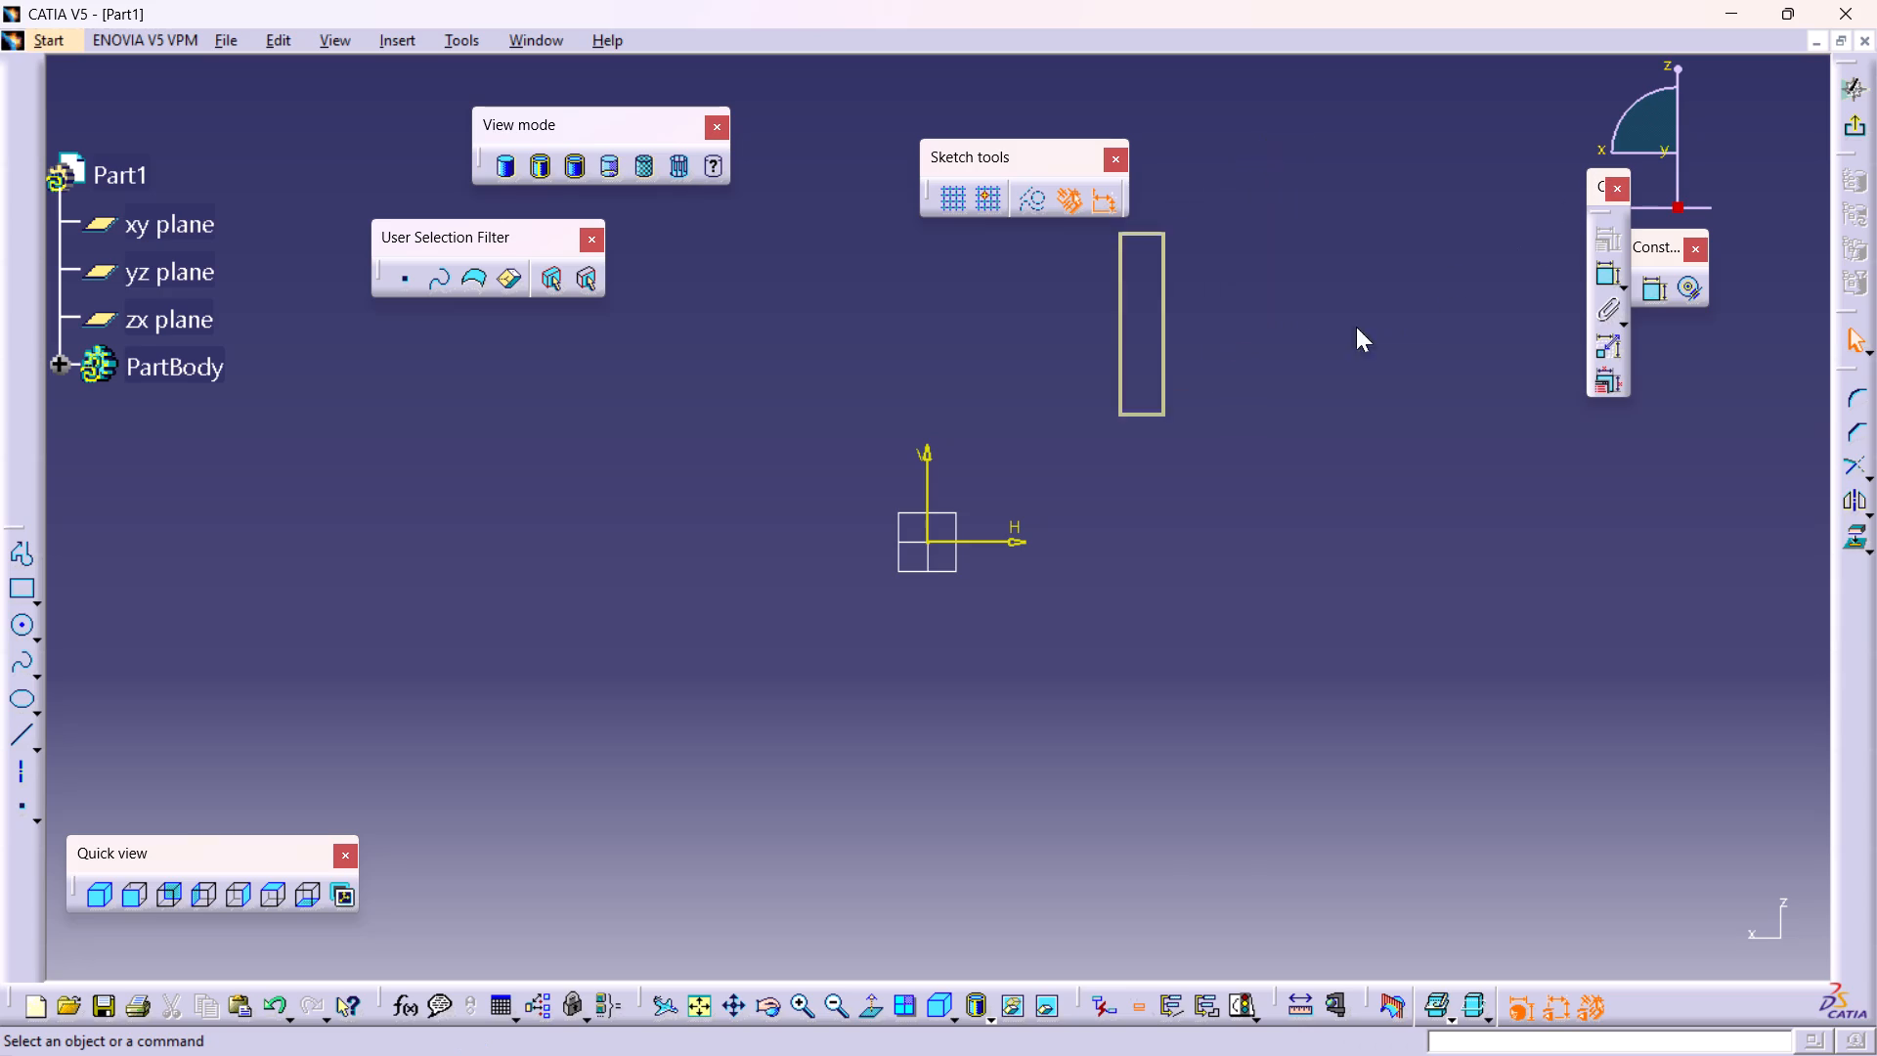
pyautogui.moveTo(1356, 327); pyautogui.dragTo(282, 555)
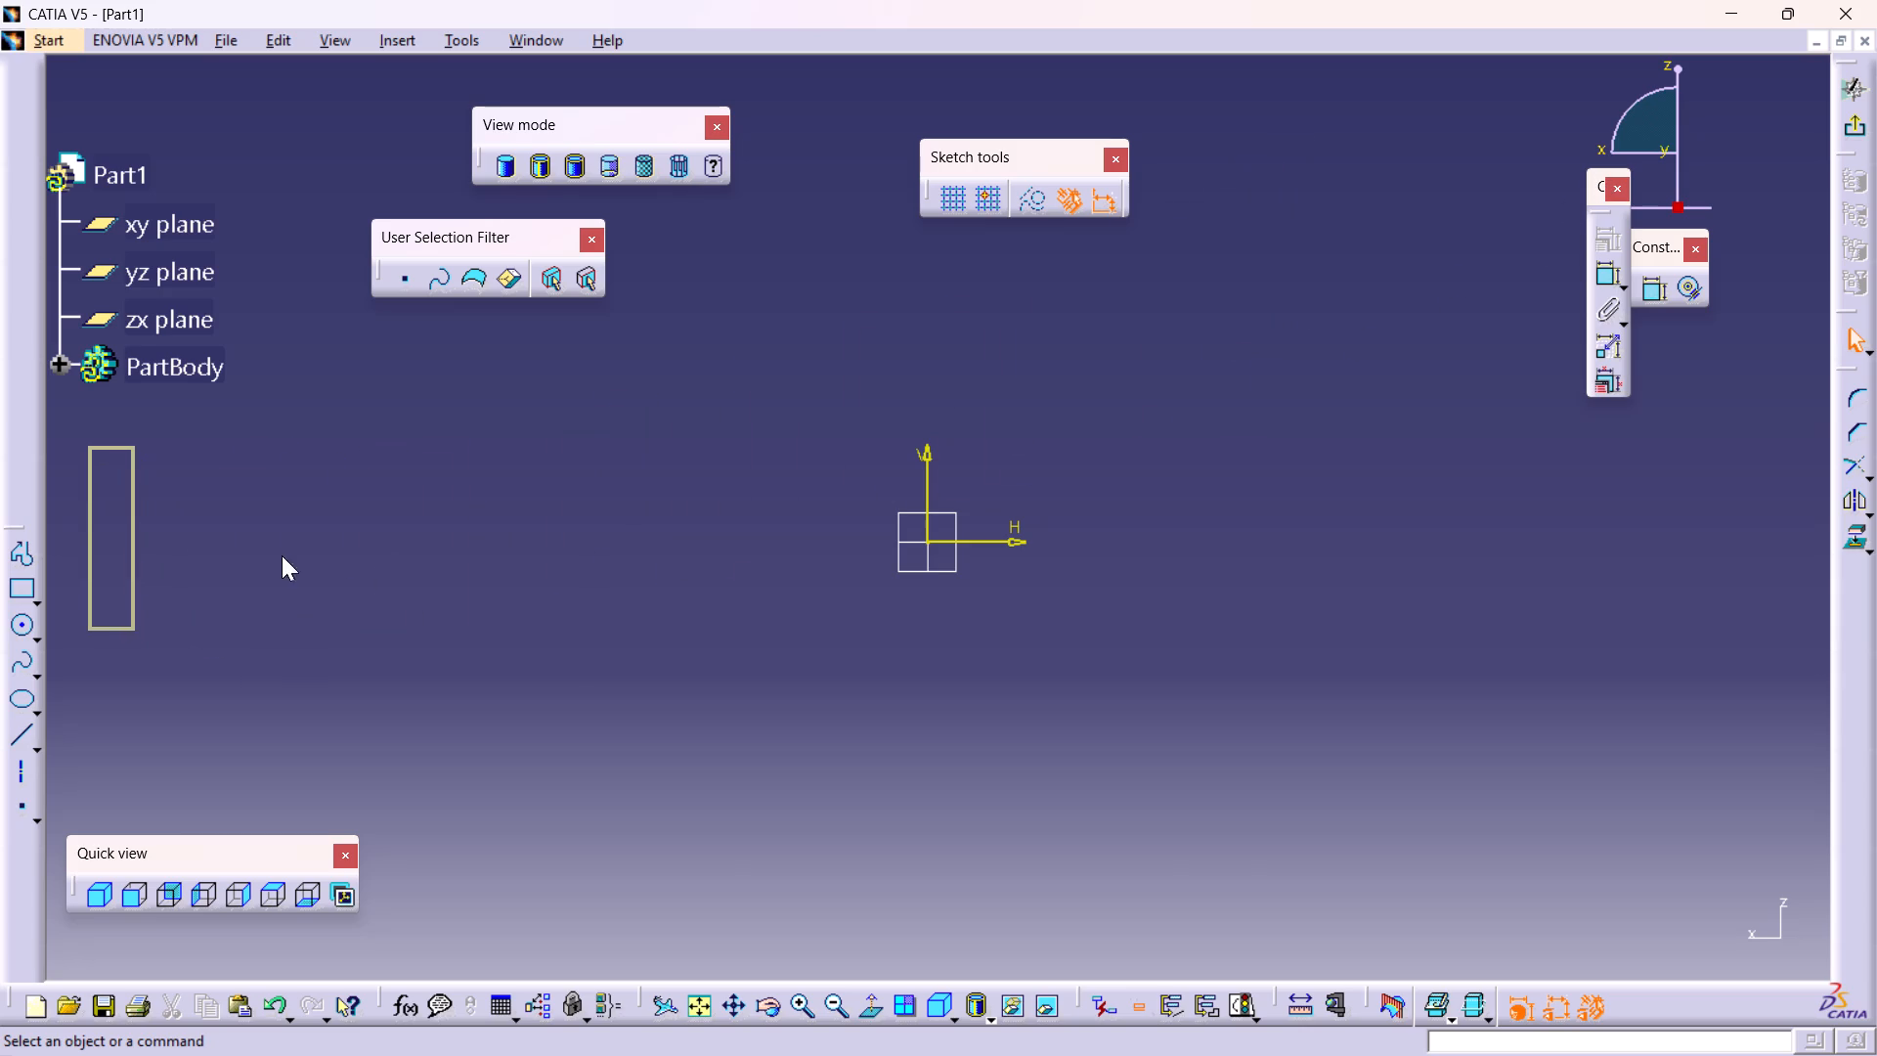
pyautogui.moveTo(282, 555); pyautogui.dragTo(1814, 588)
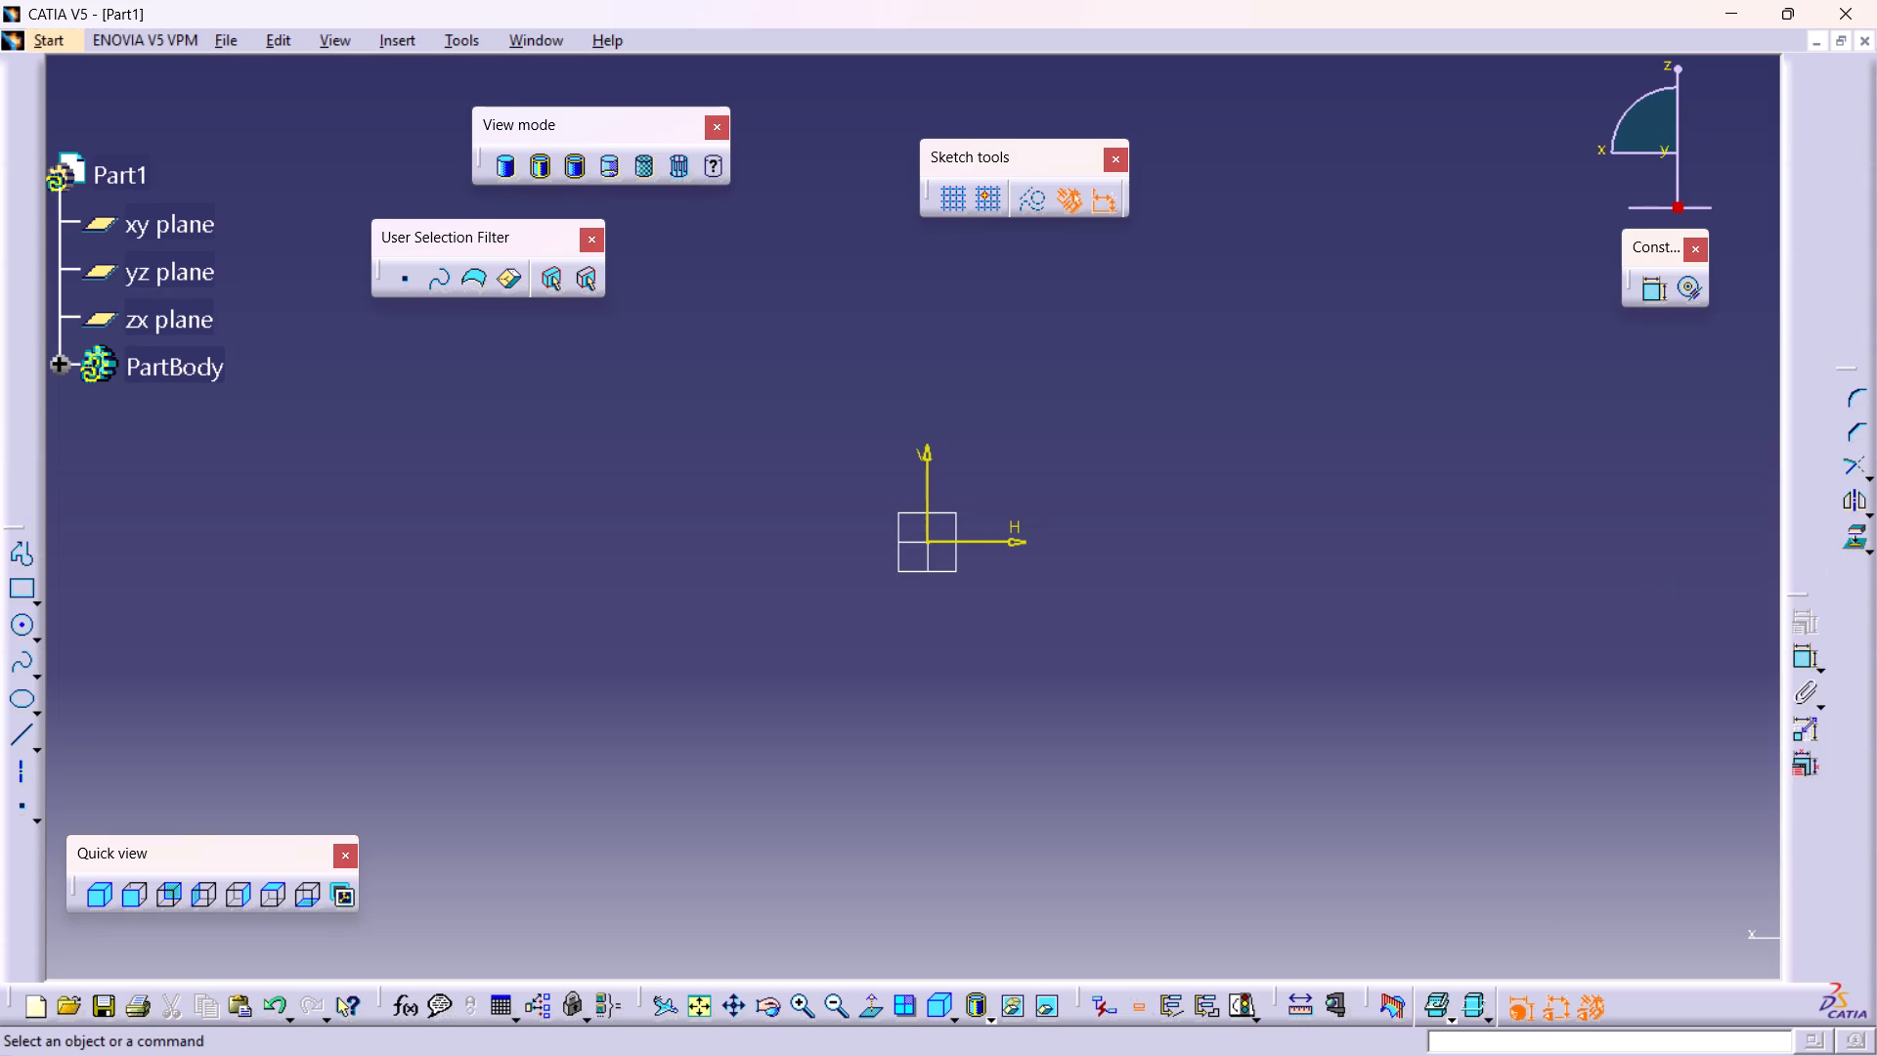
pyautogui.moveTo(1793, 592); pyautogui.dragTo(1757, 555)
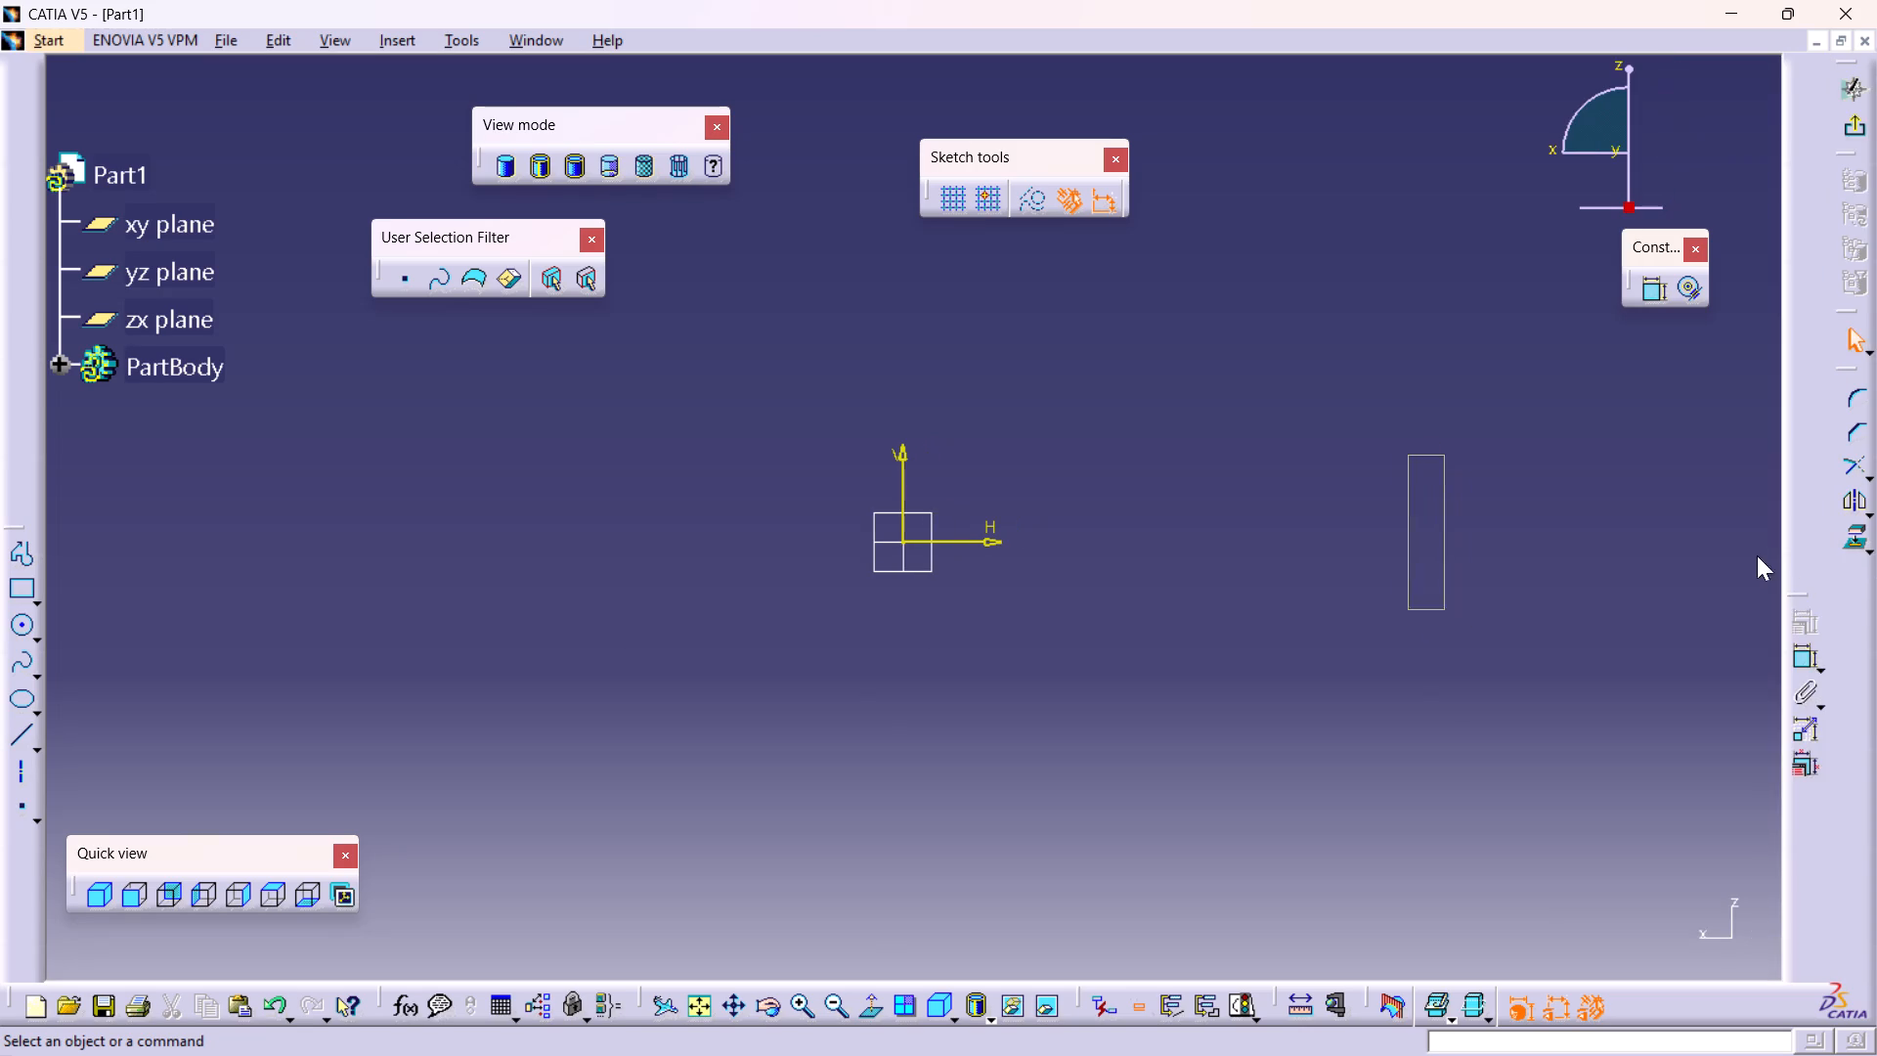
pyautogui.moveTo(1757, 555); pyautogui.dragTo(1739, 513)
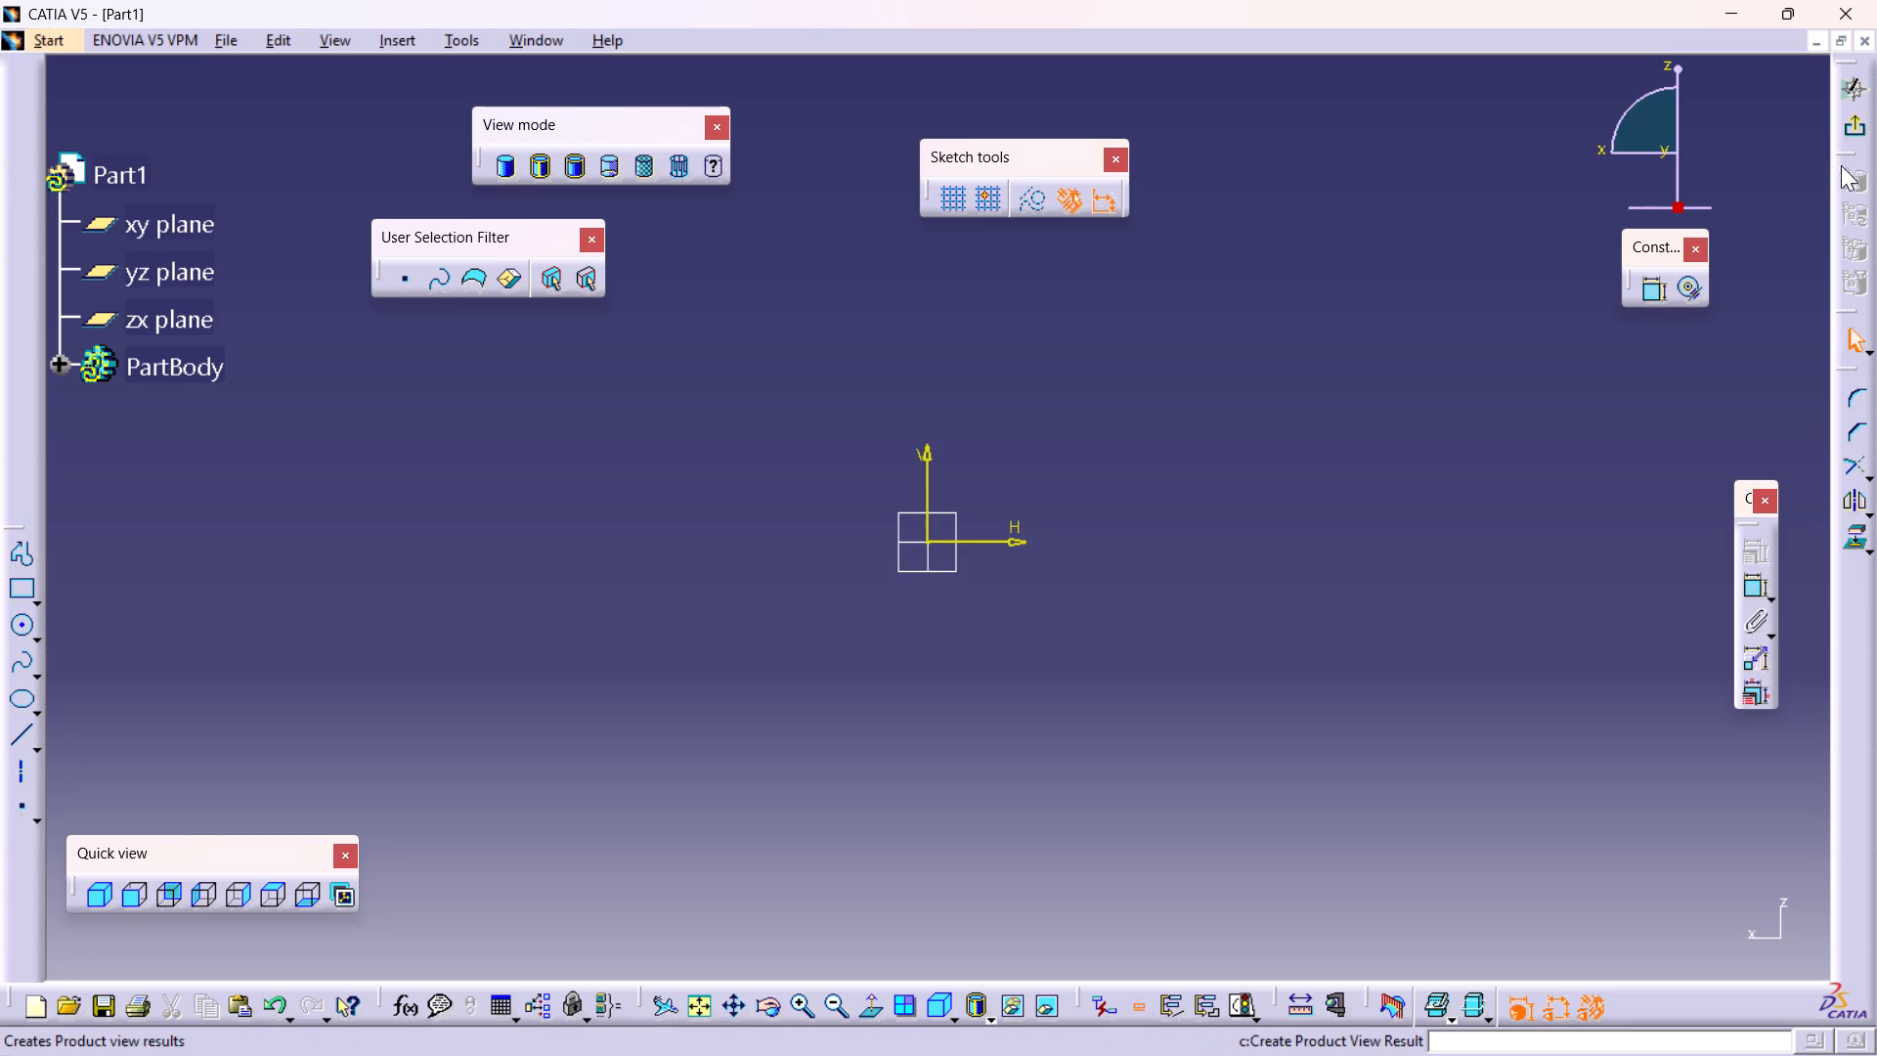
# Exit the sketch and return to the 3D part.
pyautogui.click(1844, 122)
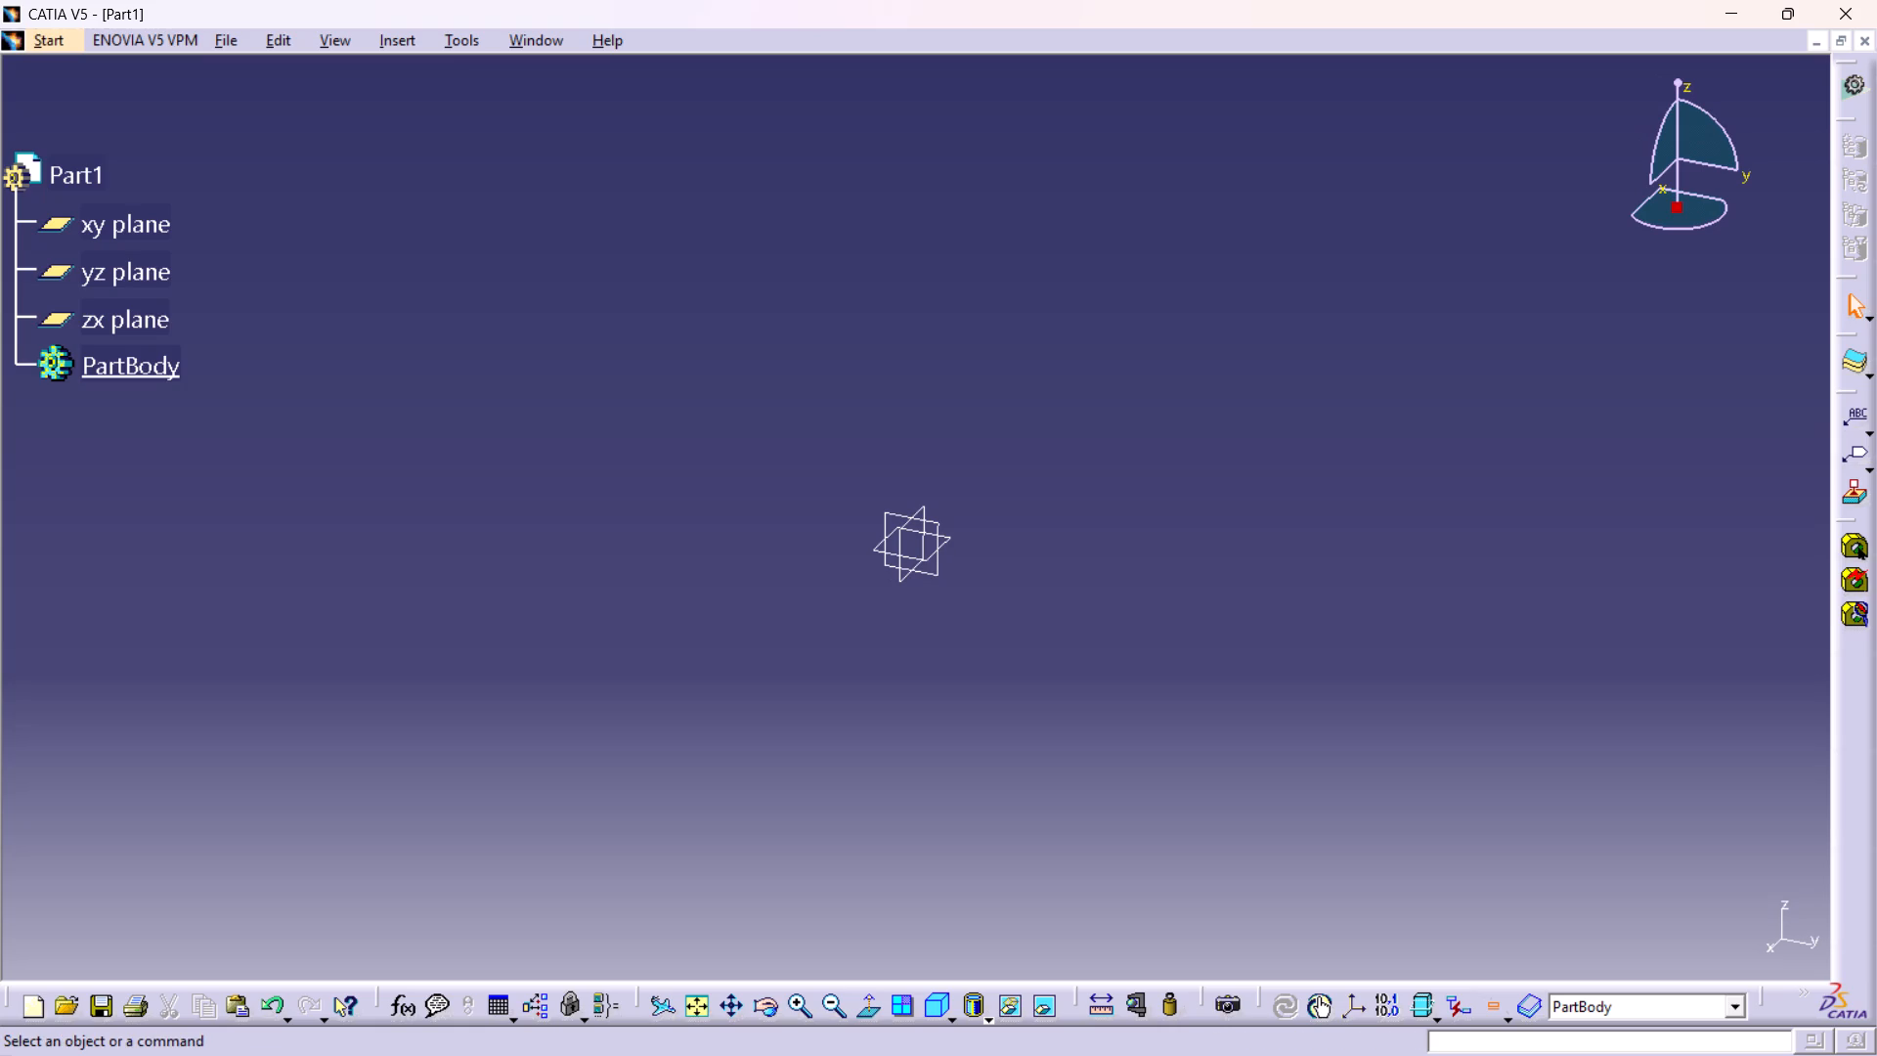
# Undo the most recent changes in the part.
pyautogui.hotkey('ctrl', 'z')
pyautogui.hotkey('ctrl', 'z')
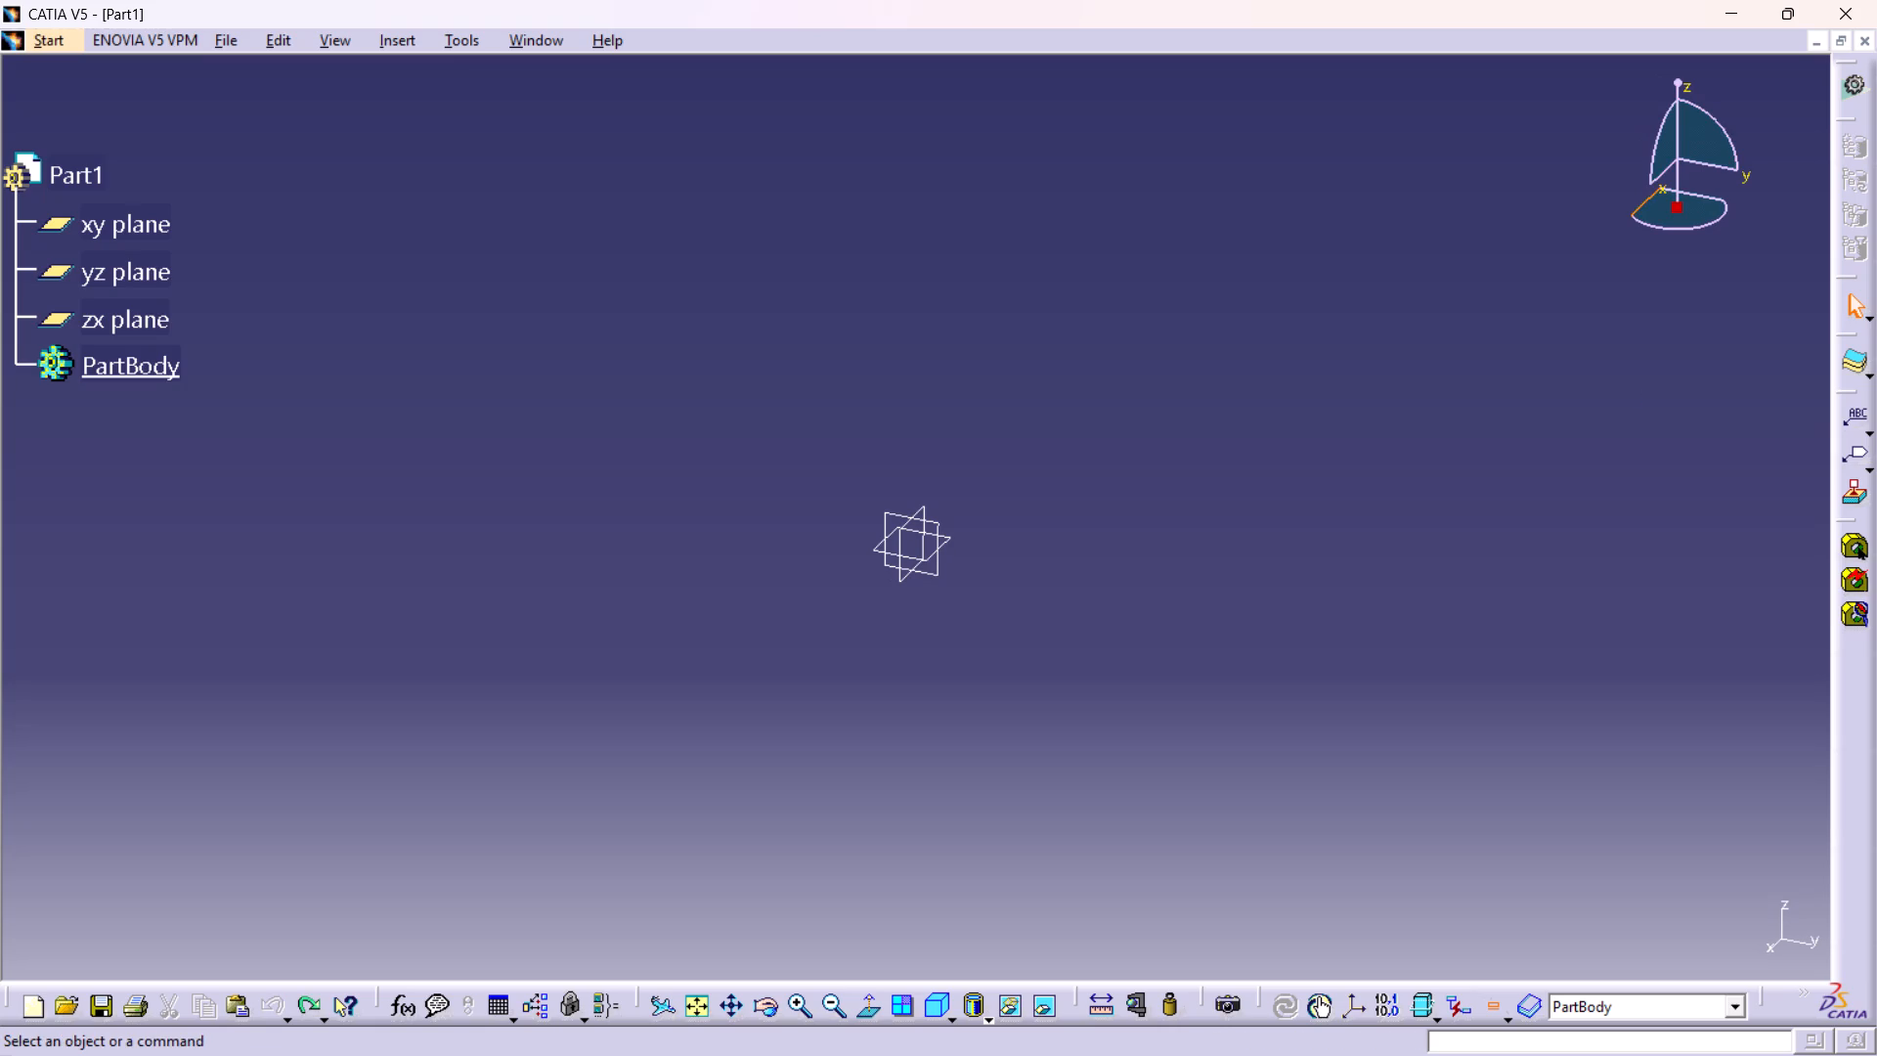
# Orient the view along the z axis with the compass, looking straight onto the xy plane.
pyautogui.click(1661, 186)
pyautogui.click(1741, 173)
pyautogui.click(1686, 89)
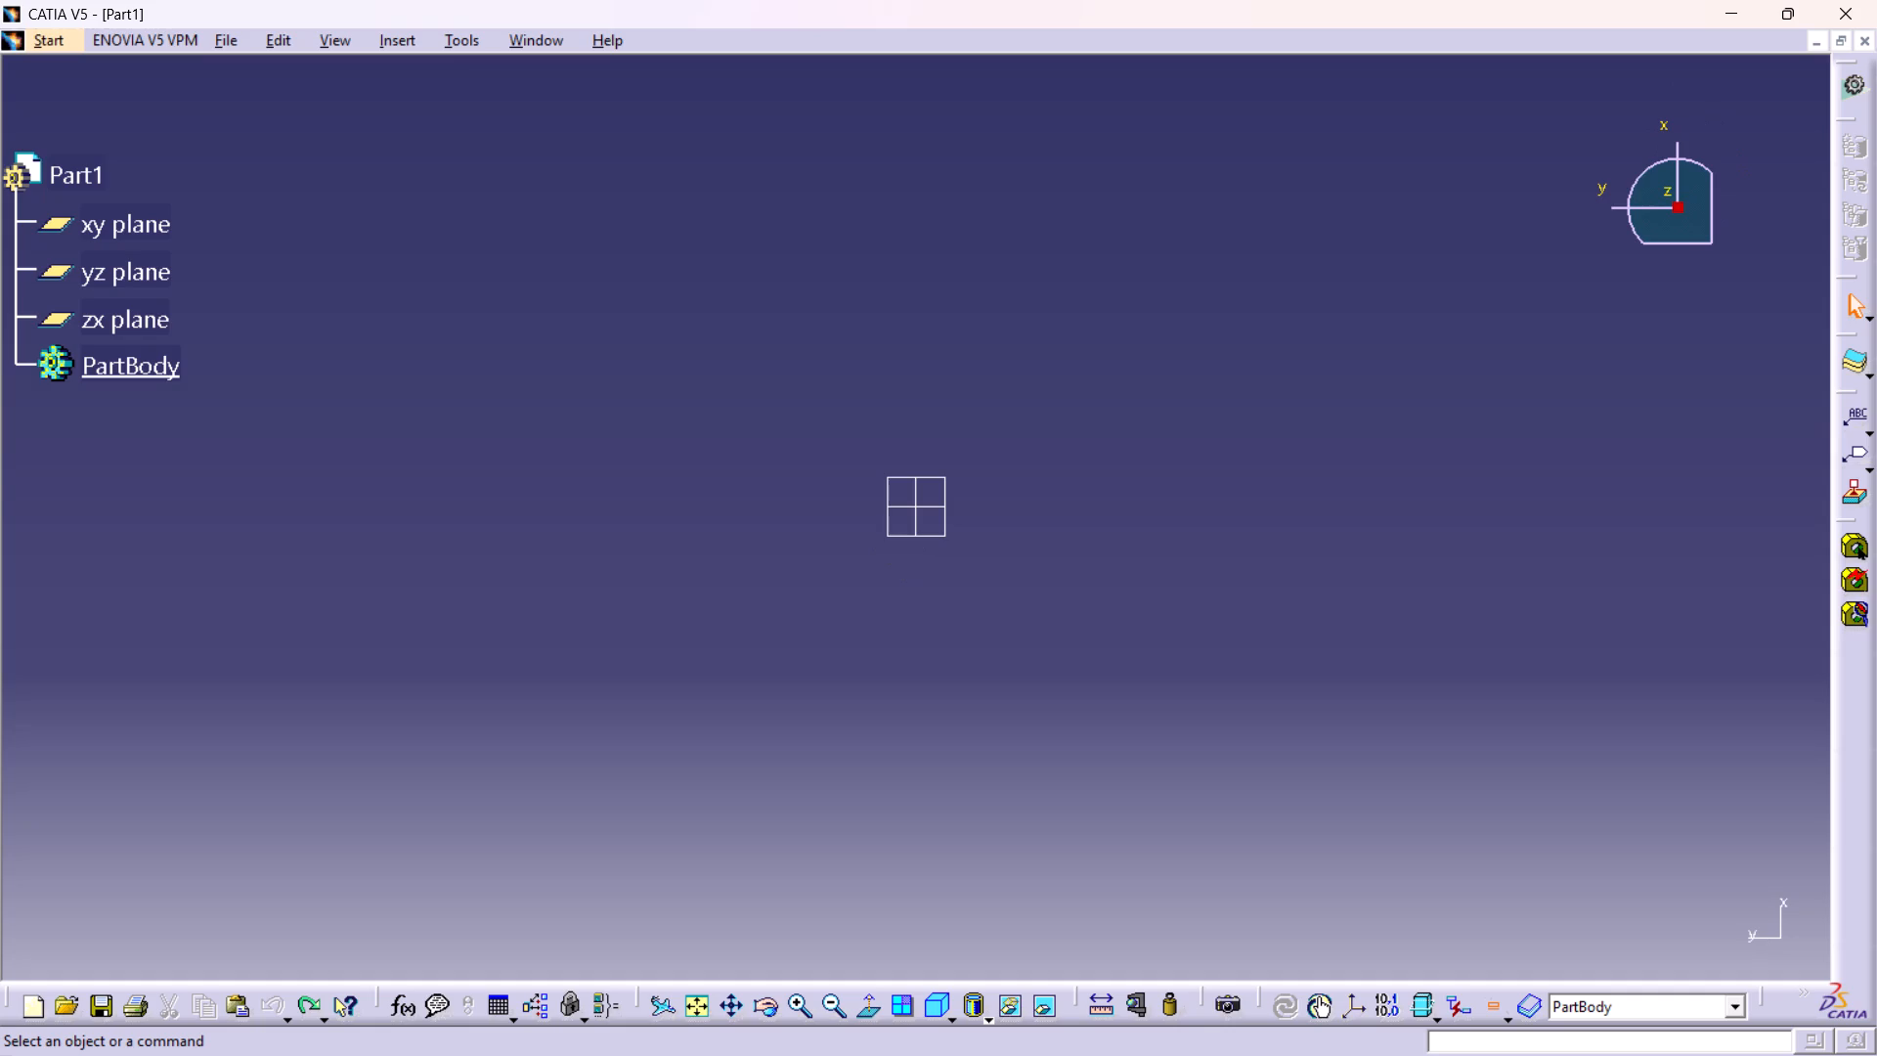
pyautogui.click(1706, 240)
pyautogui.click(1654, 244)
pyautogui.click(1674, 206)
pyautogui.moveTo(1674, 206); pyautogui.dragTo(1639, 235)
pyautogui.click(1620, 207)
pyautogui.click(1657, 108)
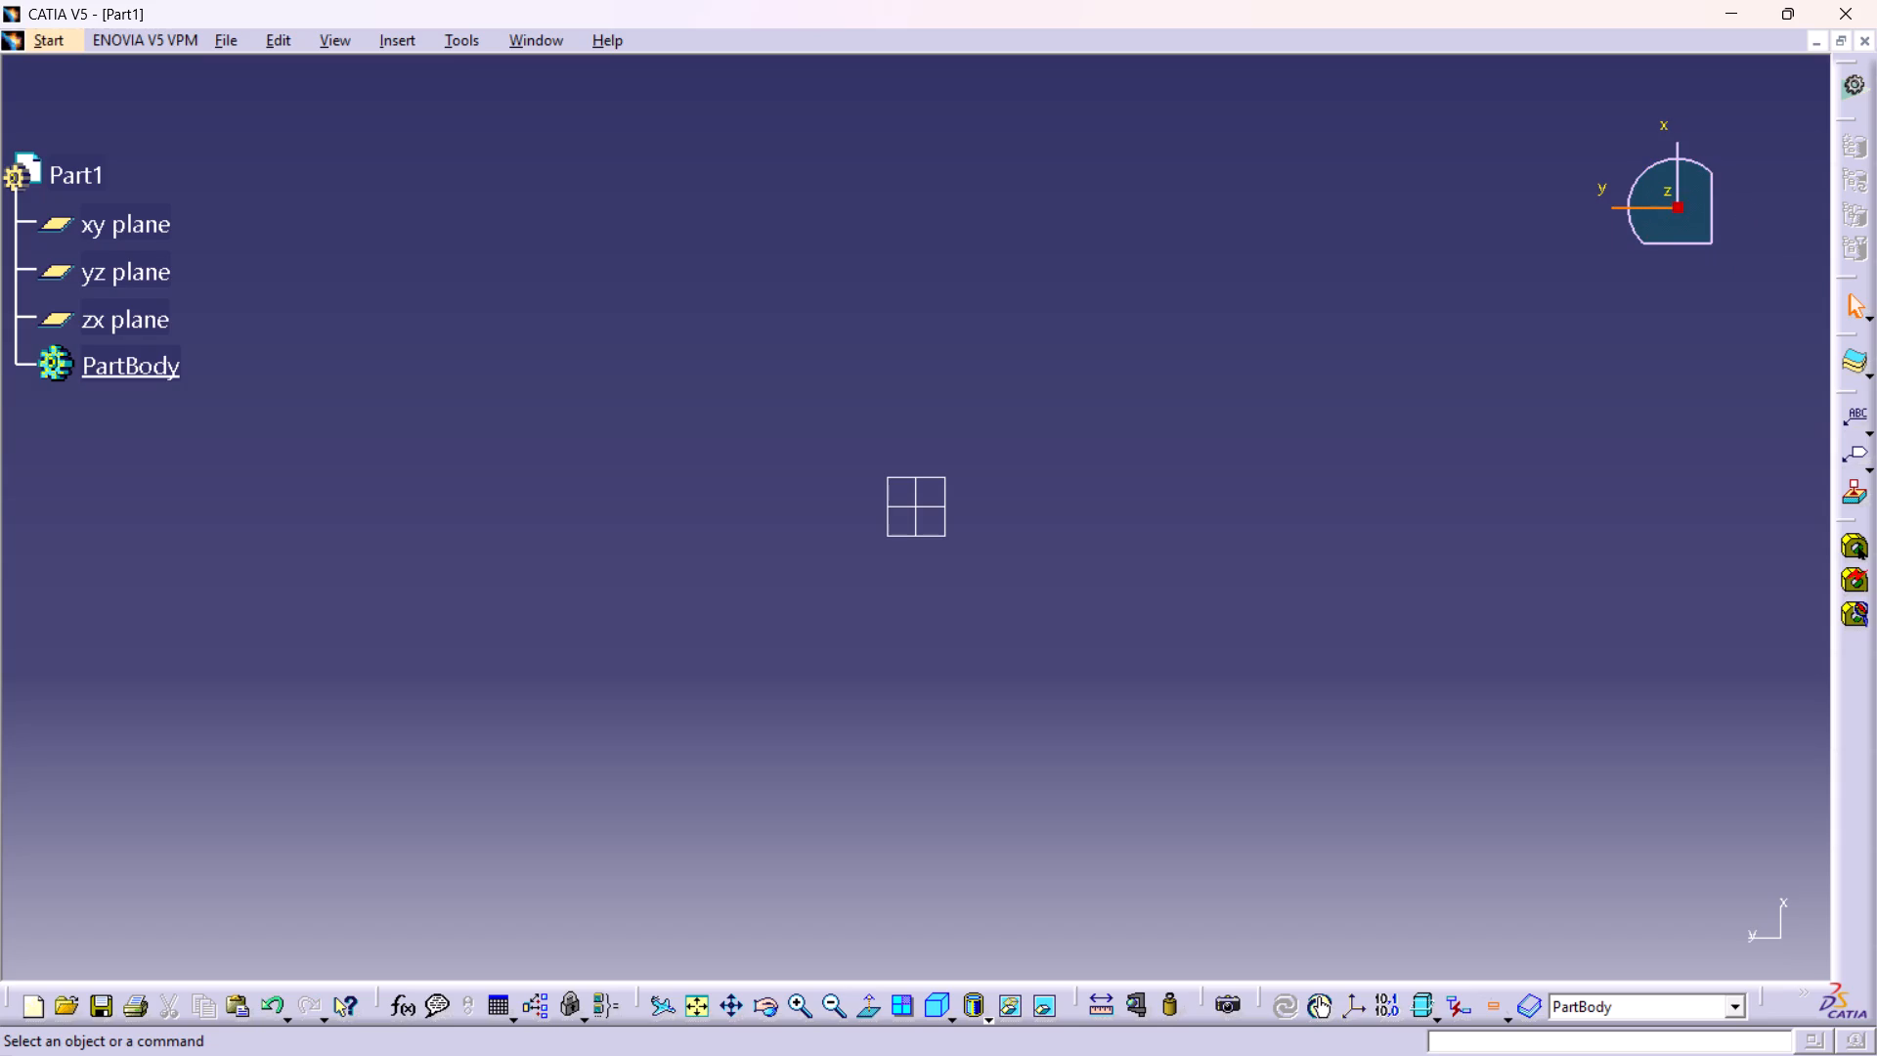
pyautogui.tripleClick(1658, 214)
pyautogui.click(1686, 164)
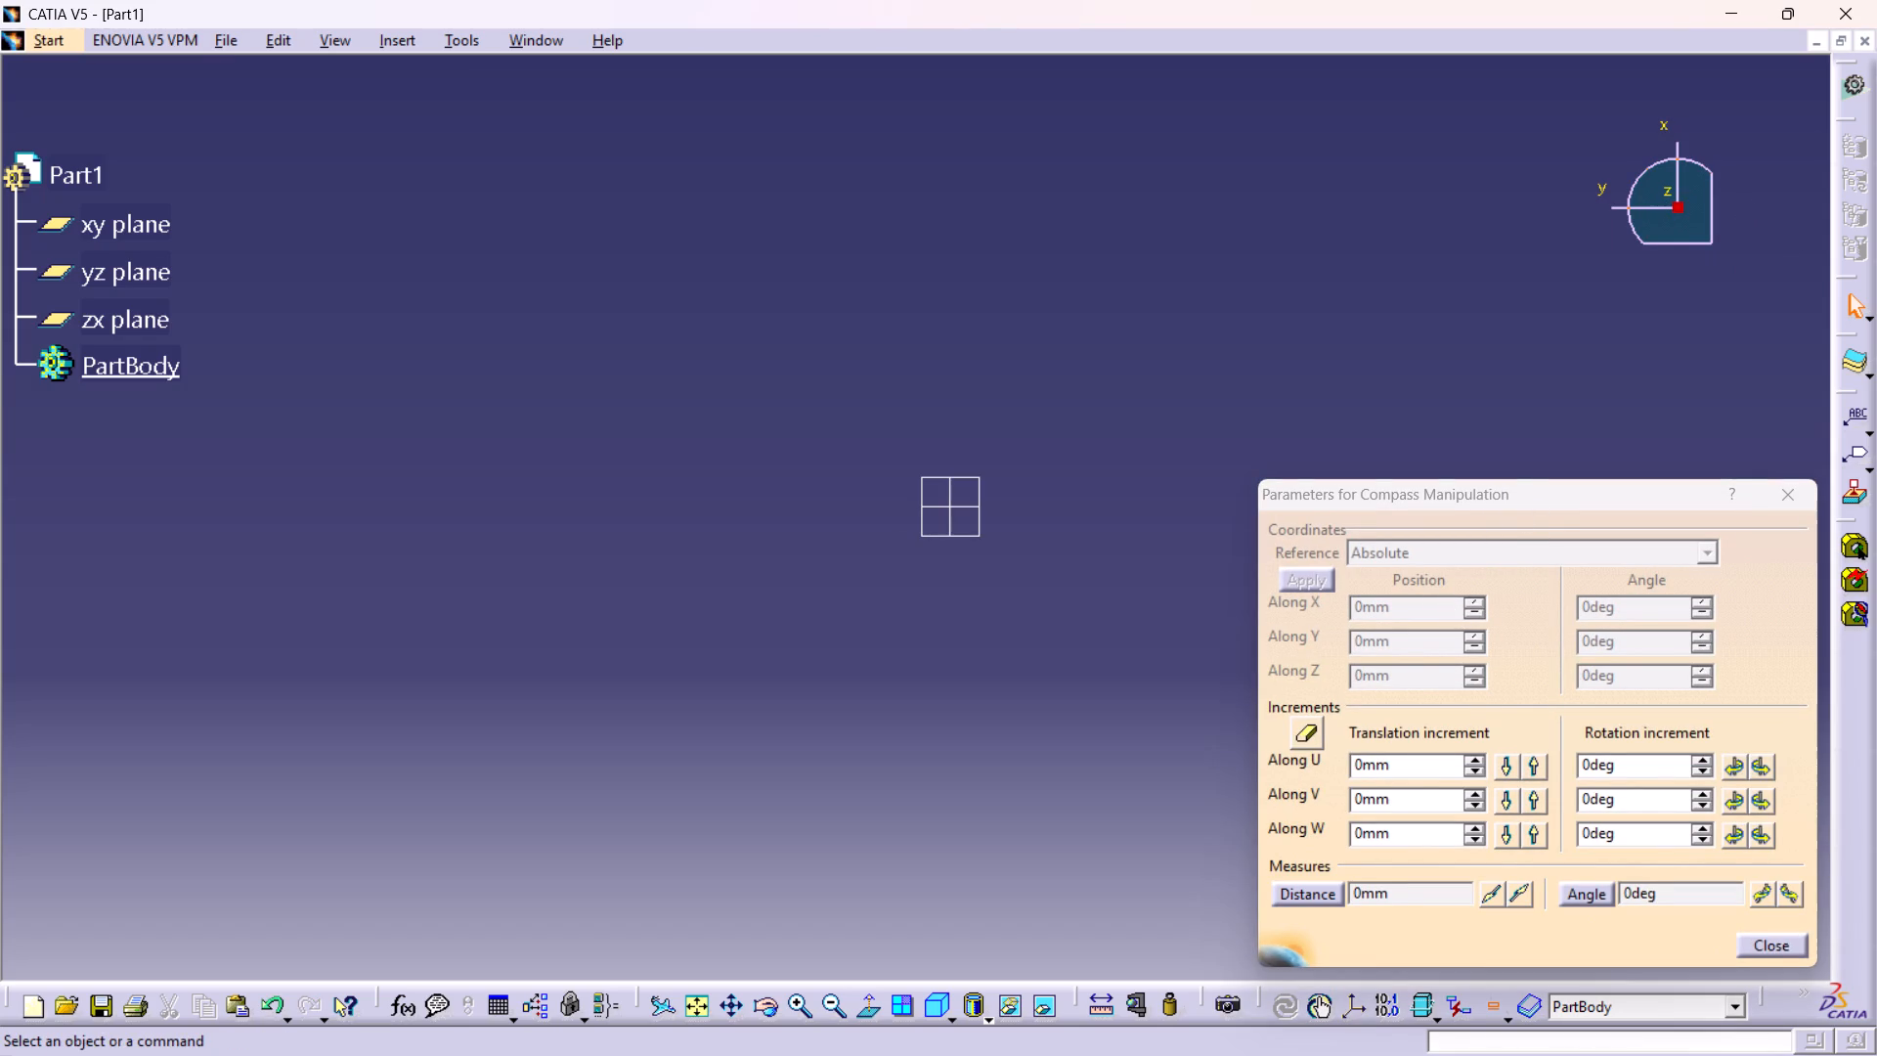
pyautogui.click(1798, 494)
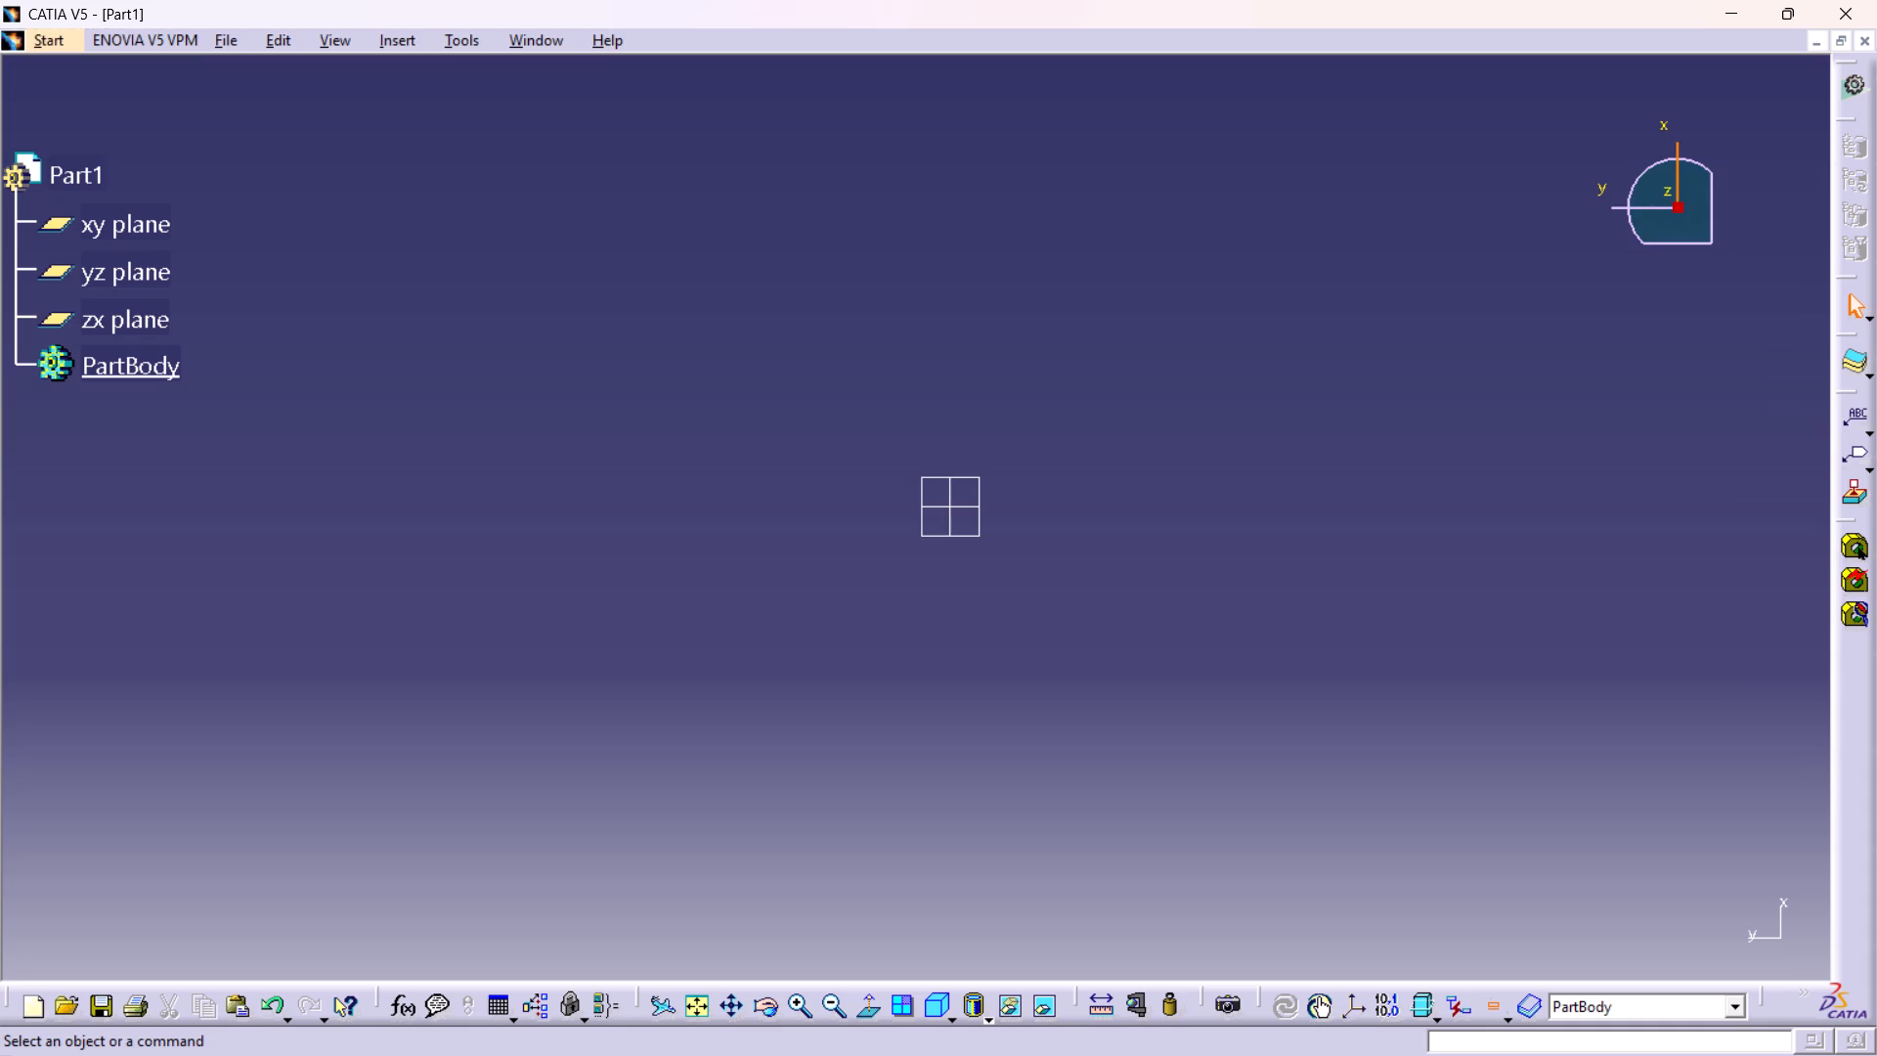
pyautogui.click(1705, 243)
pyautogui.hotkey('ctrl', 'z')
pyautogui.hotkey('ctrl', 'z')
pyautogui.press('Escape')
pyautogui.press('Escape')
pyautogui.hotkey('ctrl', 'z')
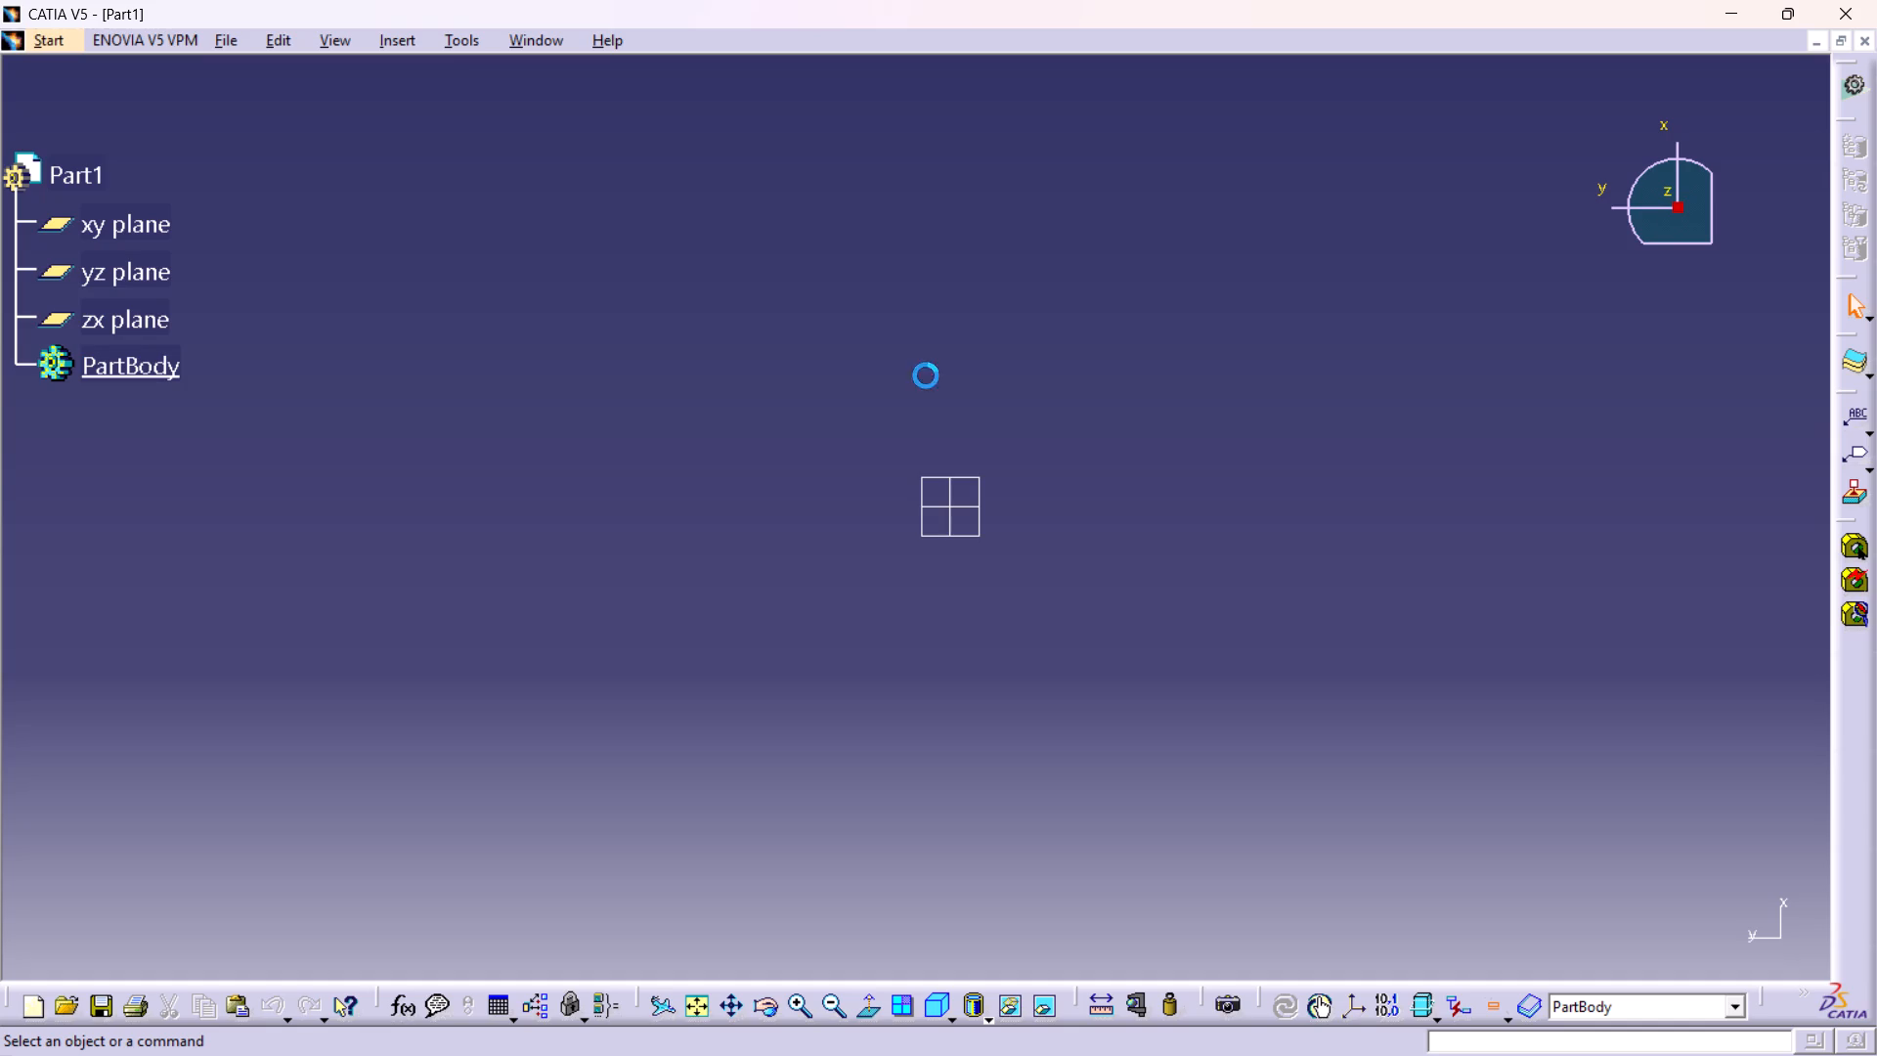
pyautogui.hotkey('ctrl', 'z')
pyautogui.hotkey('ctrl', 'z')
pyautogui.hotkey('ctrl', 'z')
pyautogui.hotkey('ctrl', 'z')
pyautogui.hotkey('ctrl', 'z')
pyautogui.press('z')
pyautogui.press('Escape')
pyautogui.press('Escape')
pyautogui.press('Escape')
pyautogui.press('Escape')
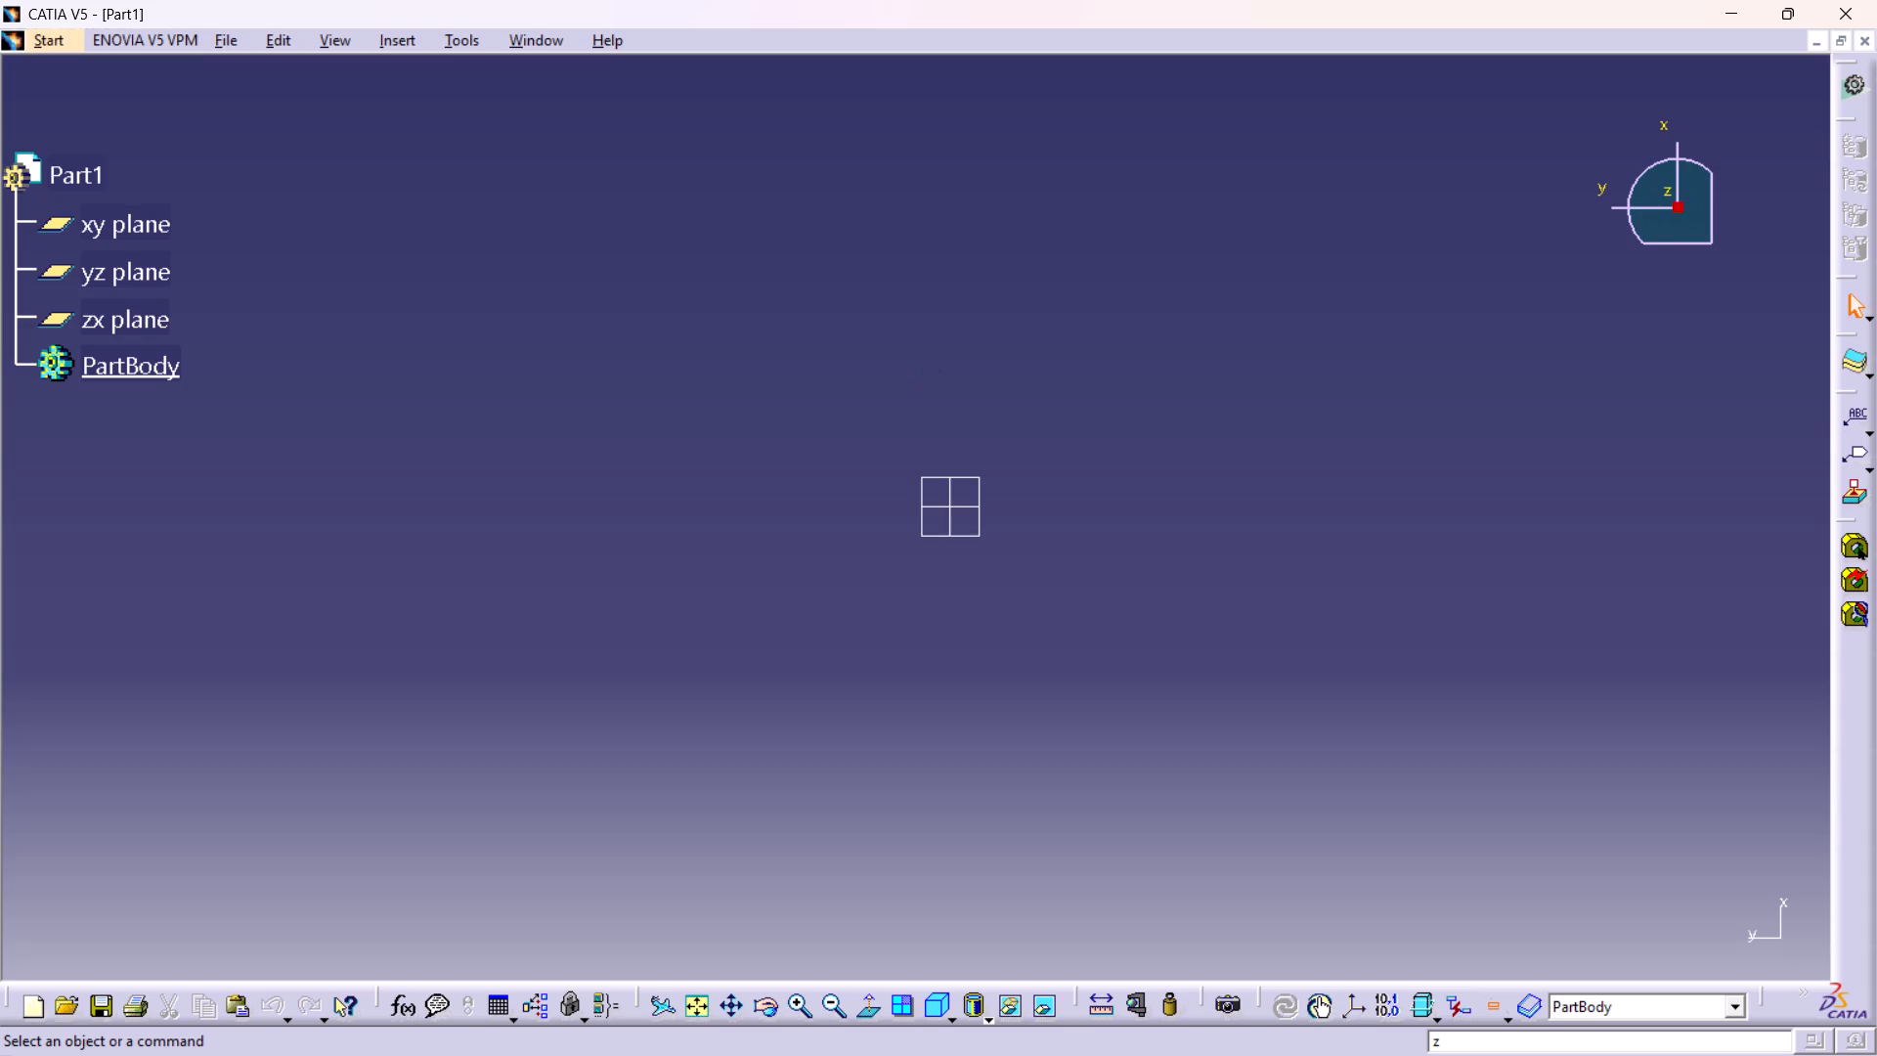
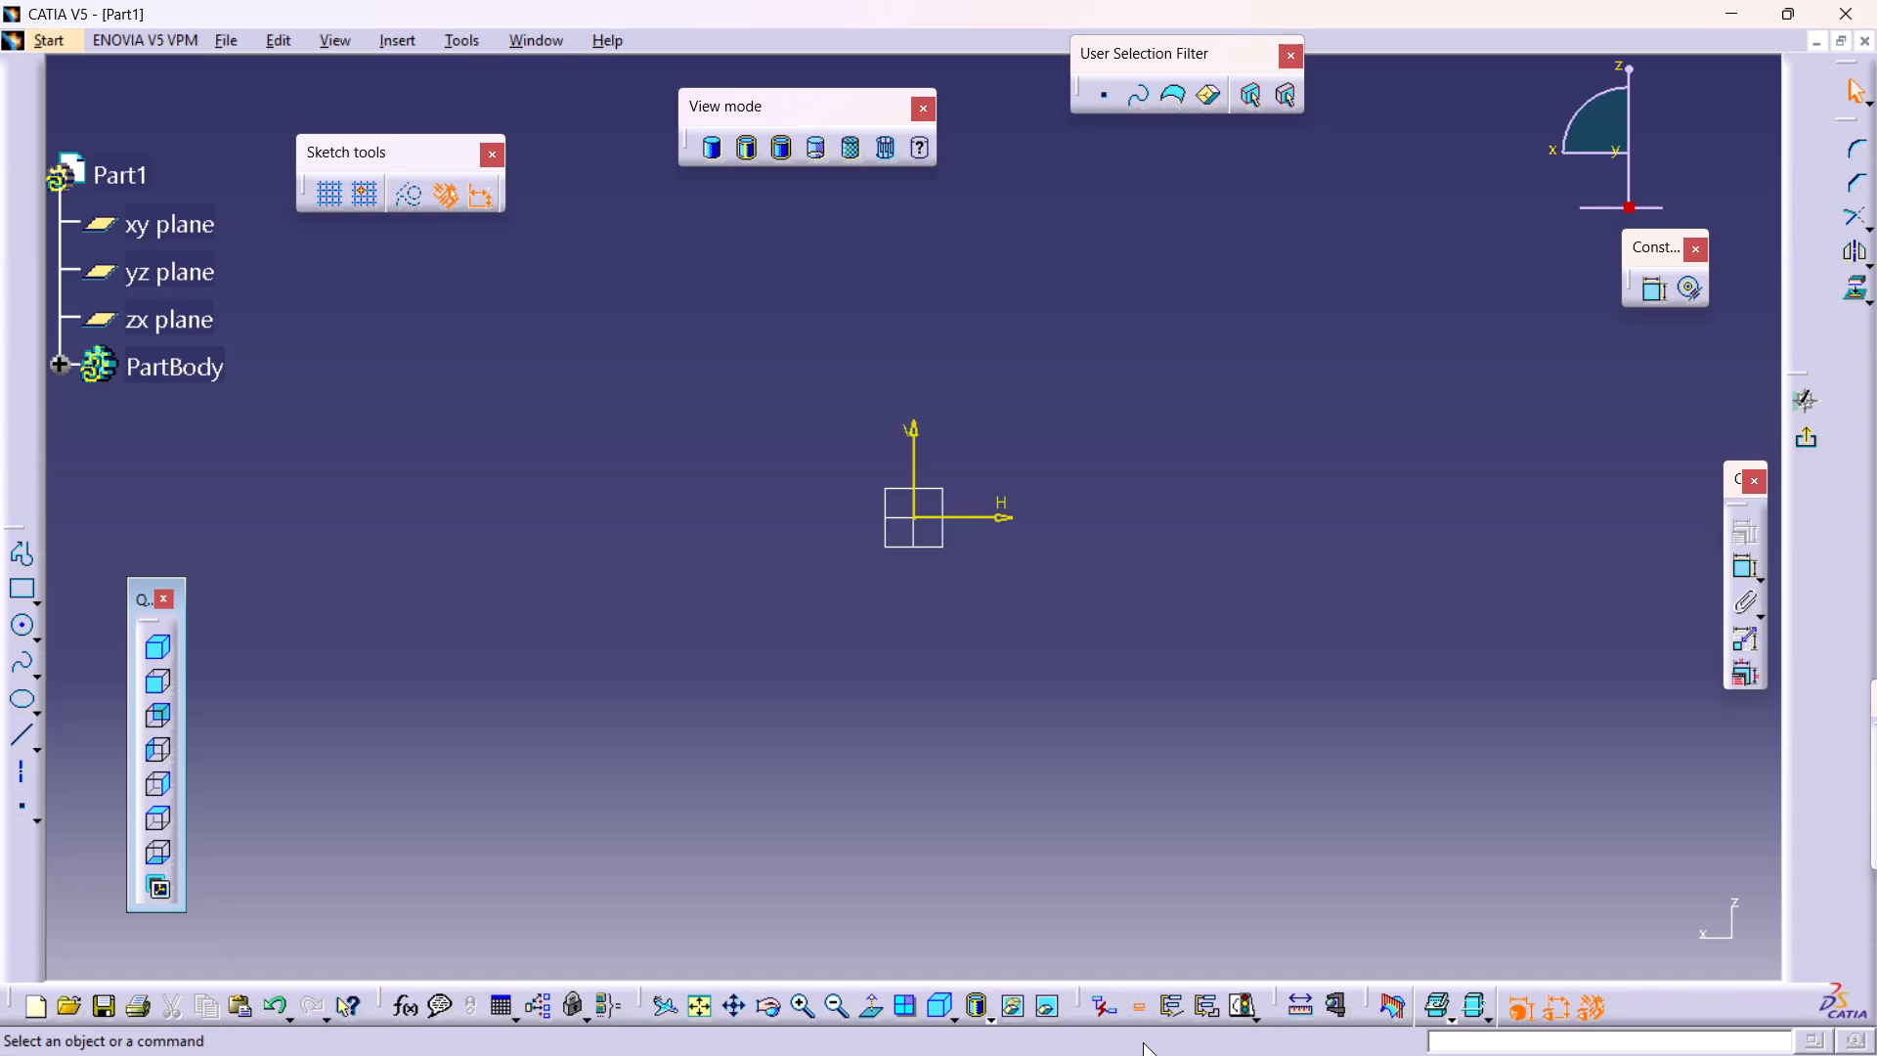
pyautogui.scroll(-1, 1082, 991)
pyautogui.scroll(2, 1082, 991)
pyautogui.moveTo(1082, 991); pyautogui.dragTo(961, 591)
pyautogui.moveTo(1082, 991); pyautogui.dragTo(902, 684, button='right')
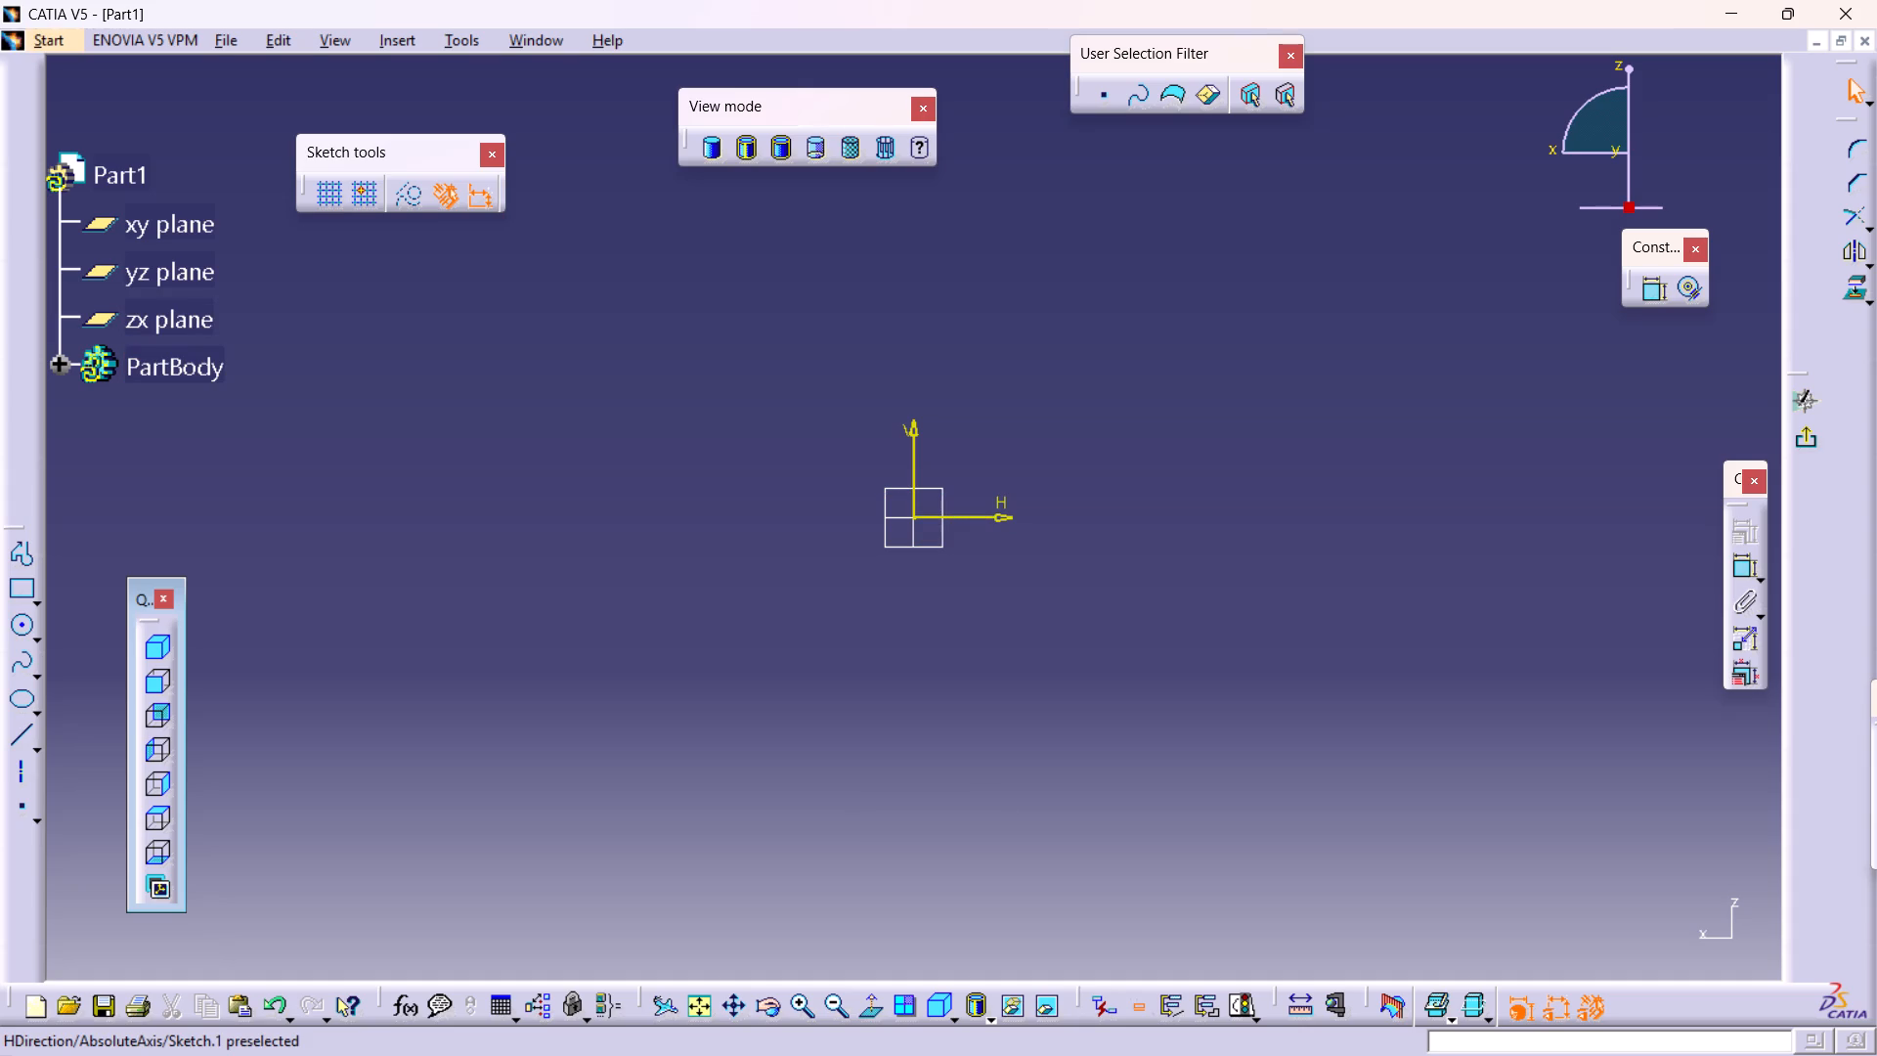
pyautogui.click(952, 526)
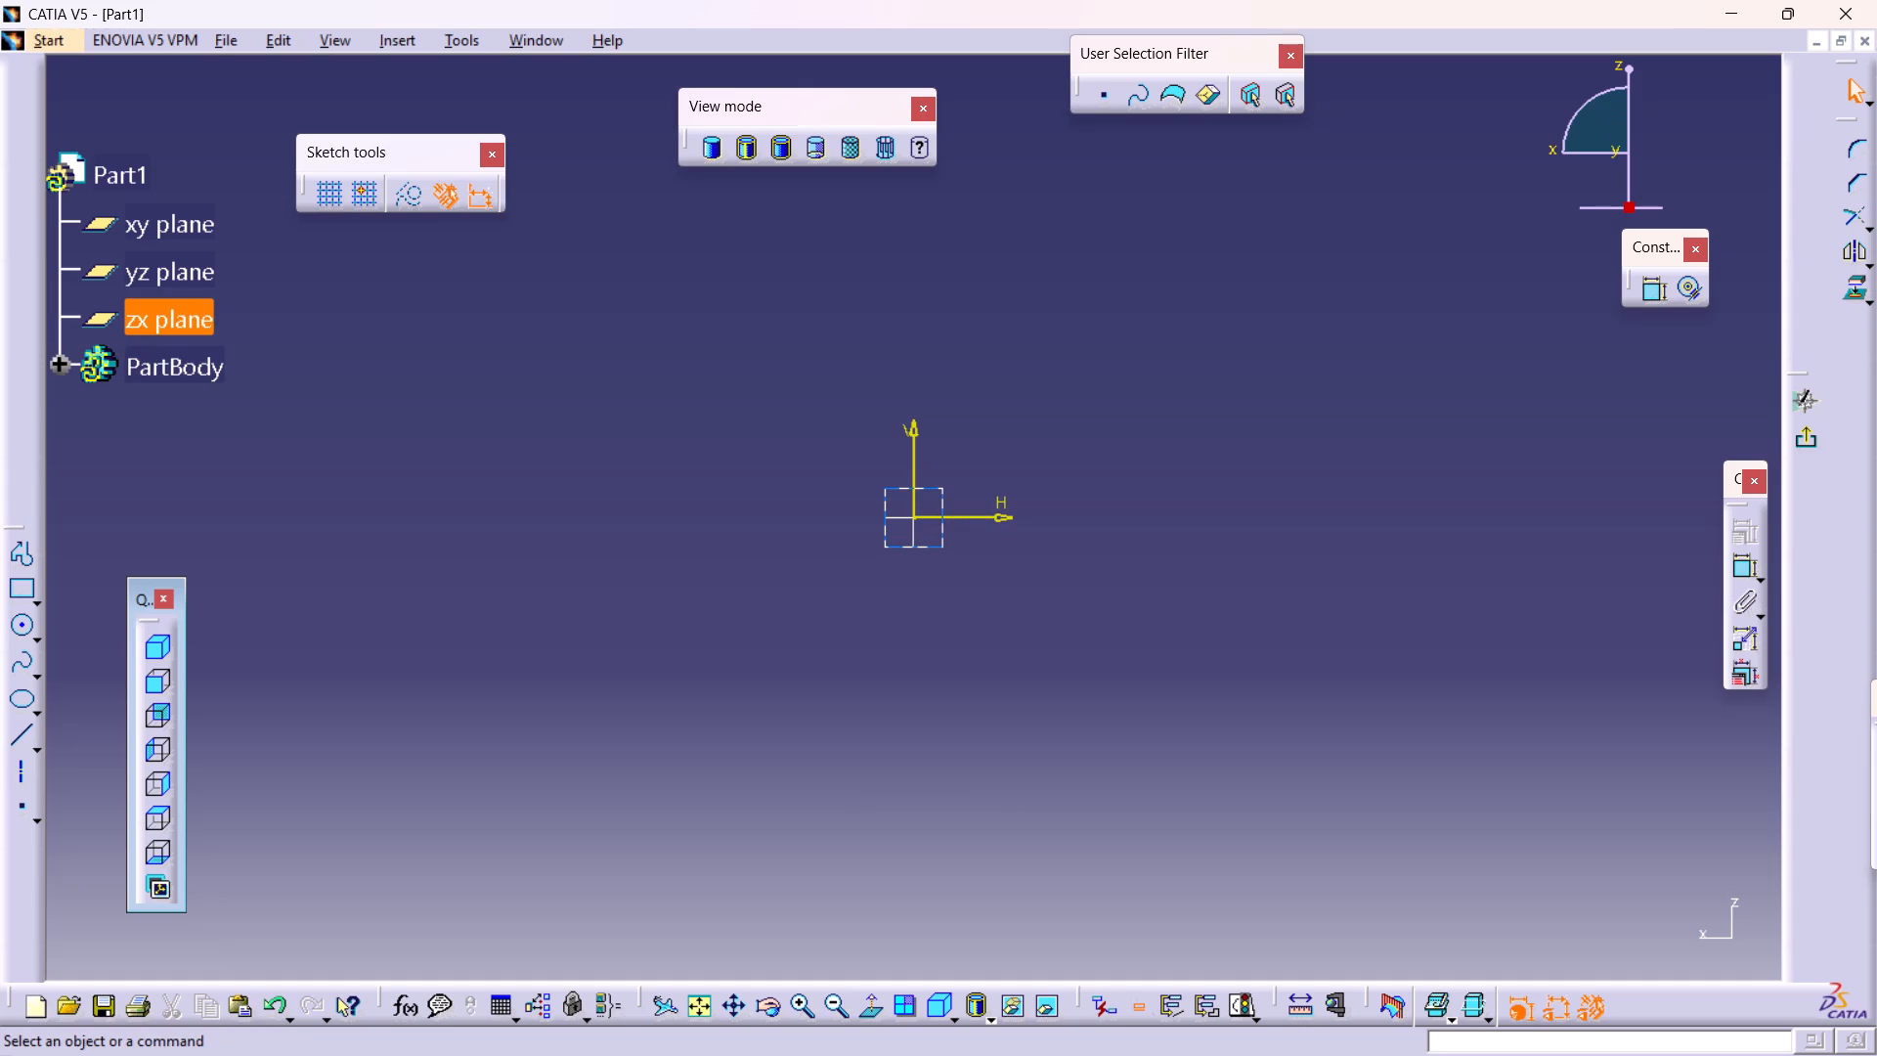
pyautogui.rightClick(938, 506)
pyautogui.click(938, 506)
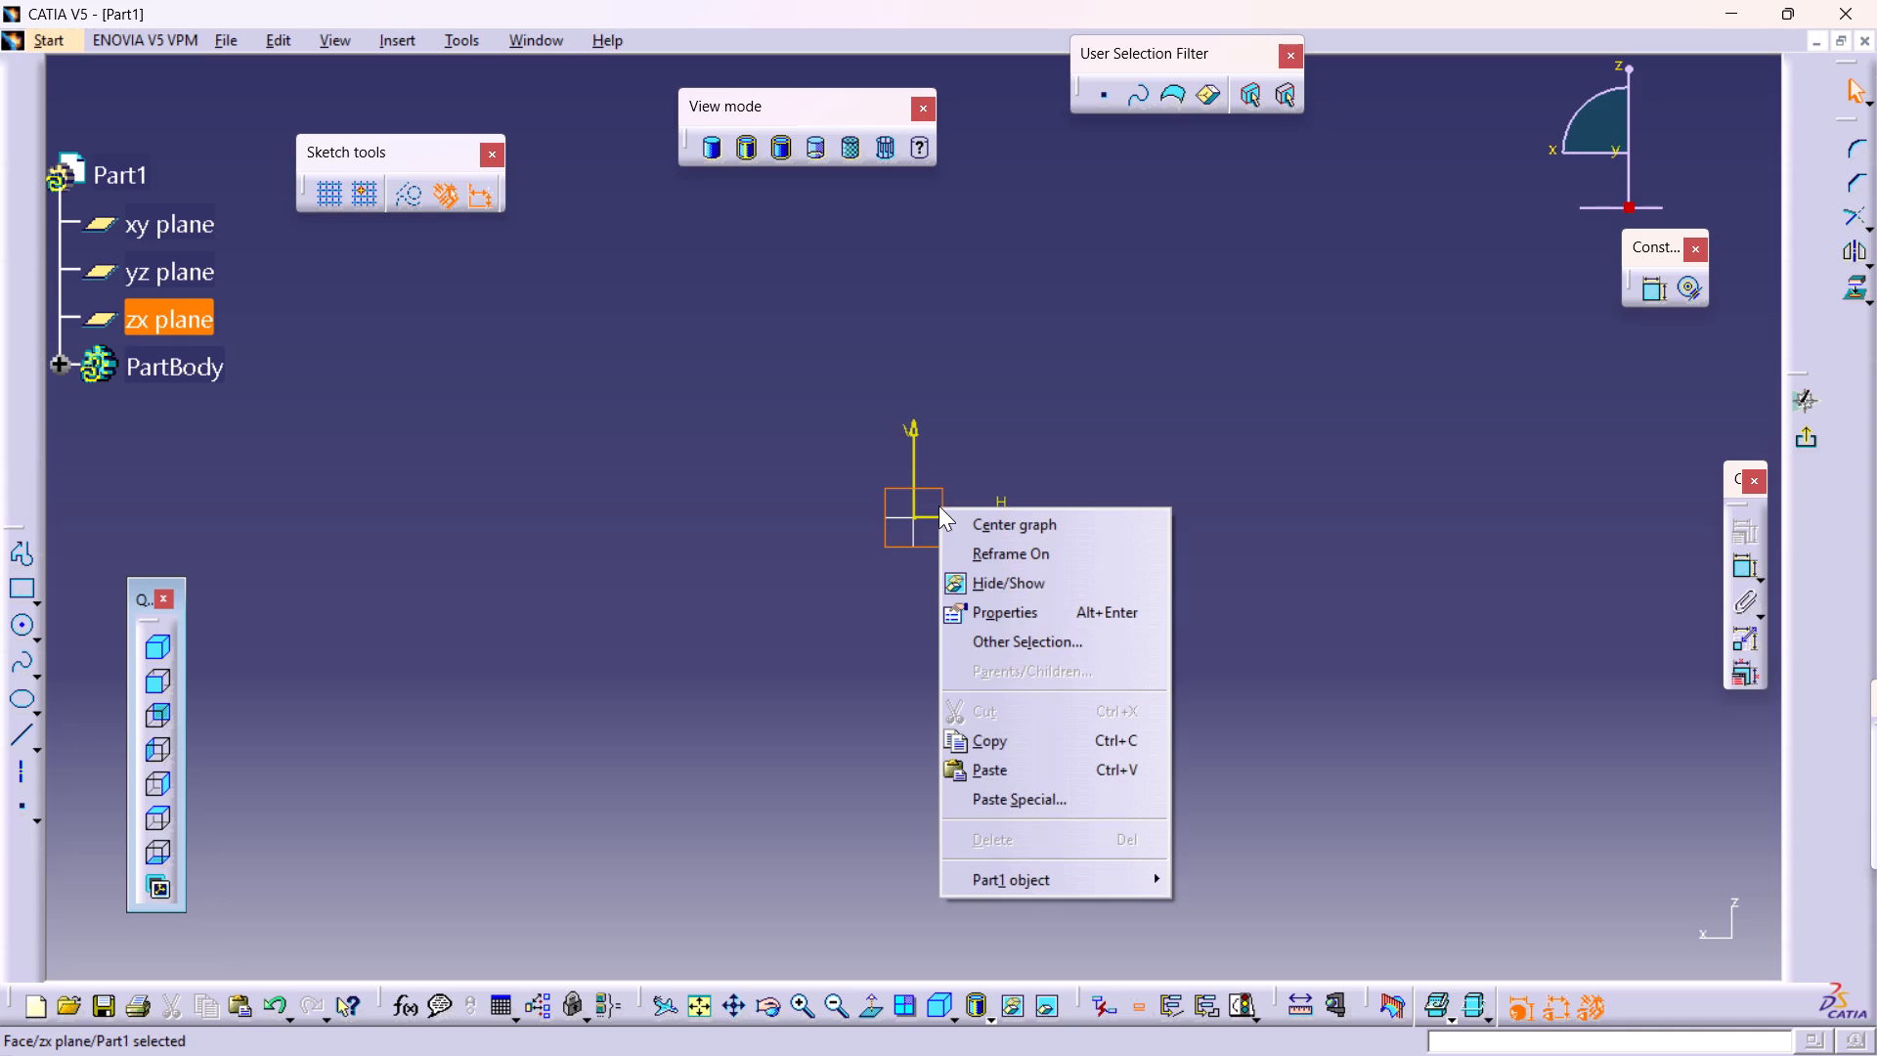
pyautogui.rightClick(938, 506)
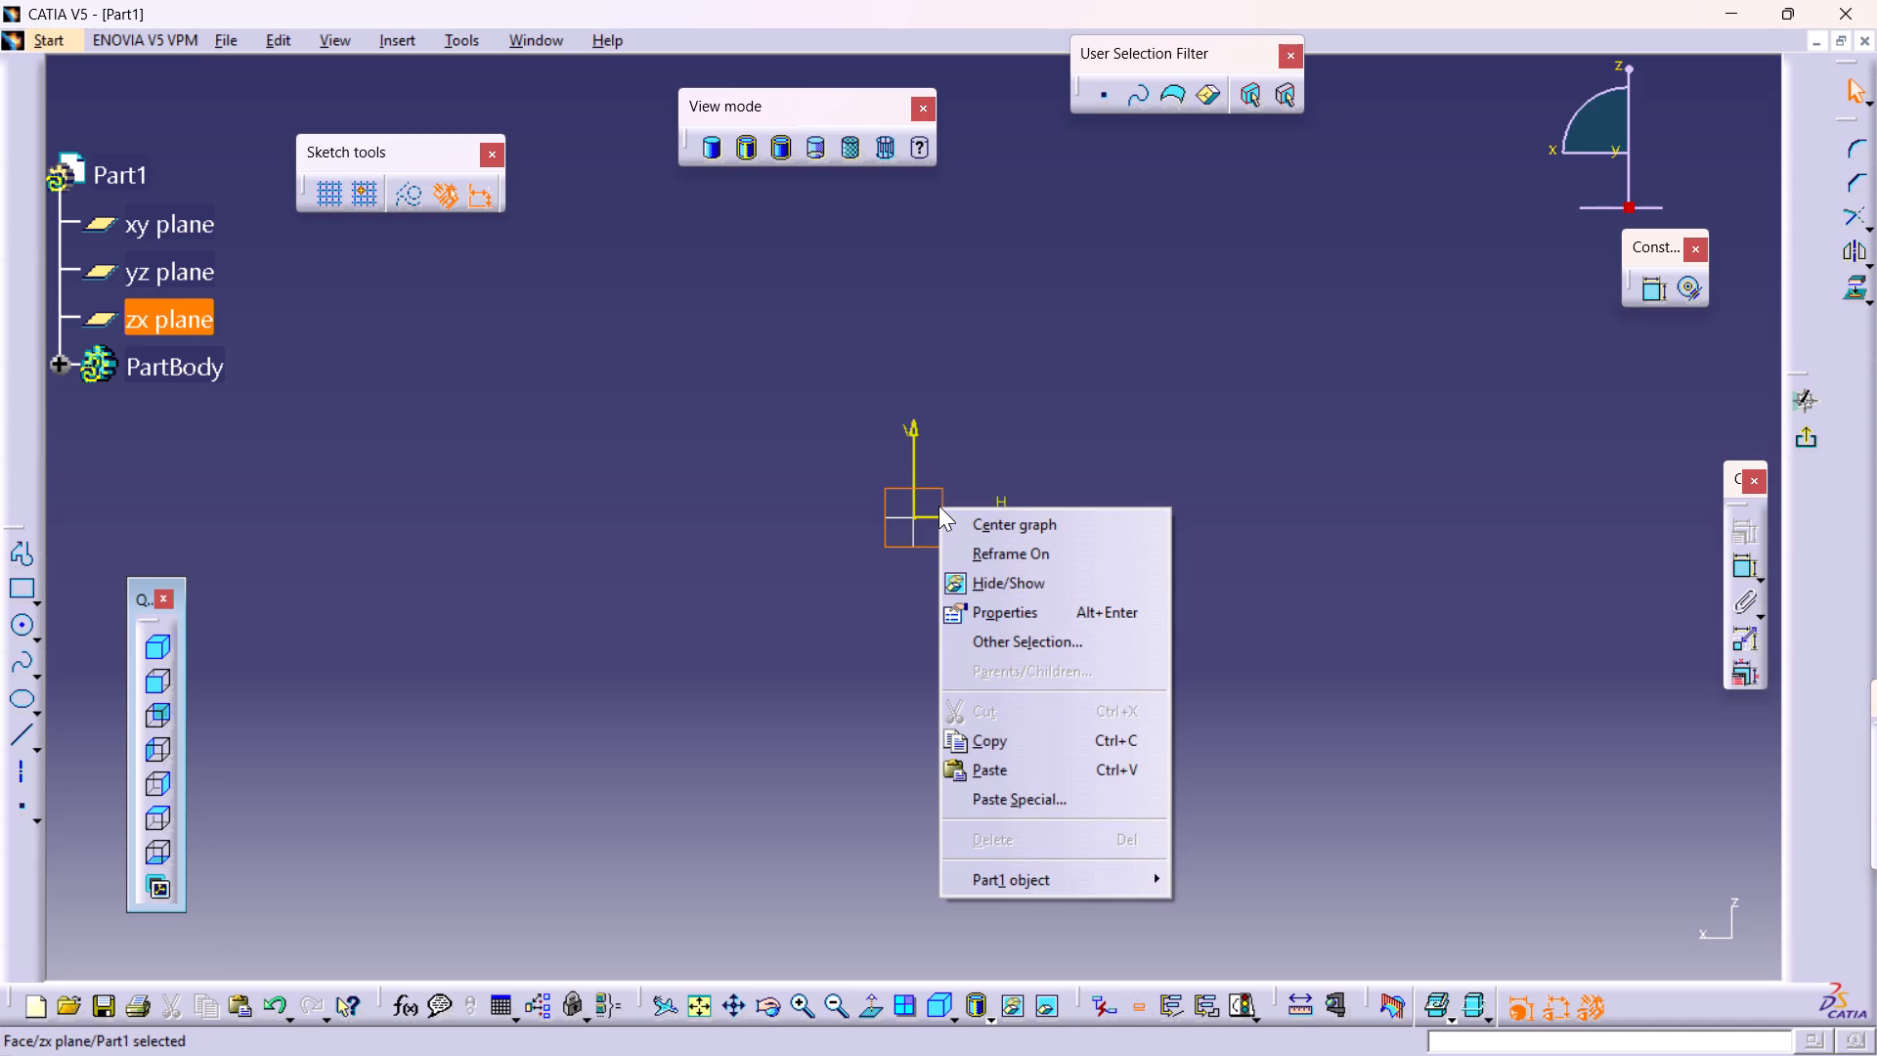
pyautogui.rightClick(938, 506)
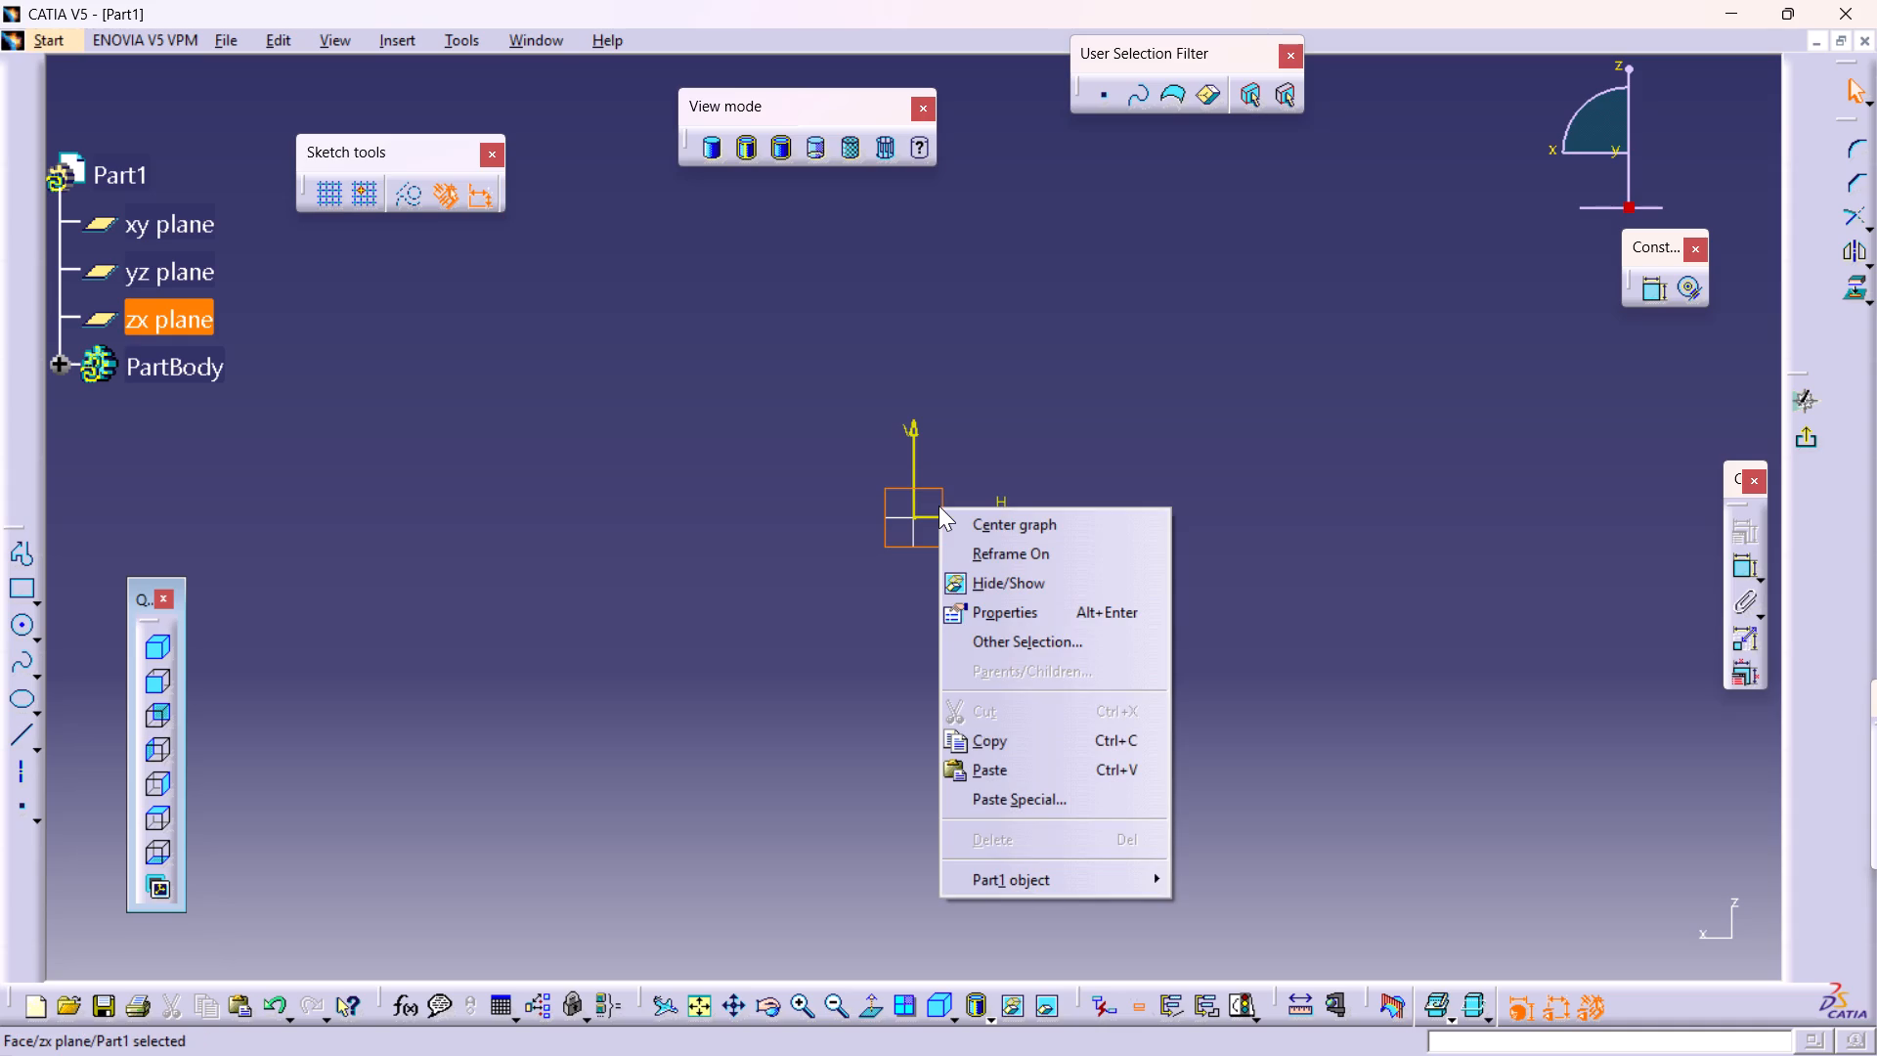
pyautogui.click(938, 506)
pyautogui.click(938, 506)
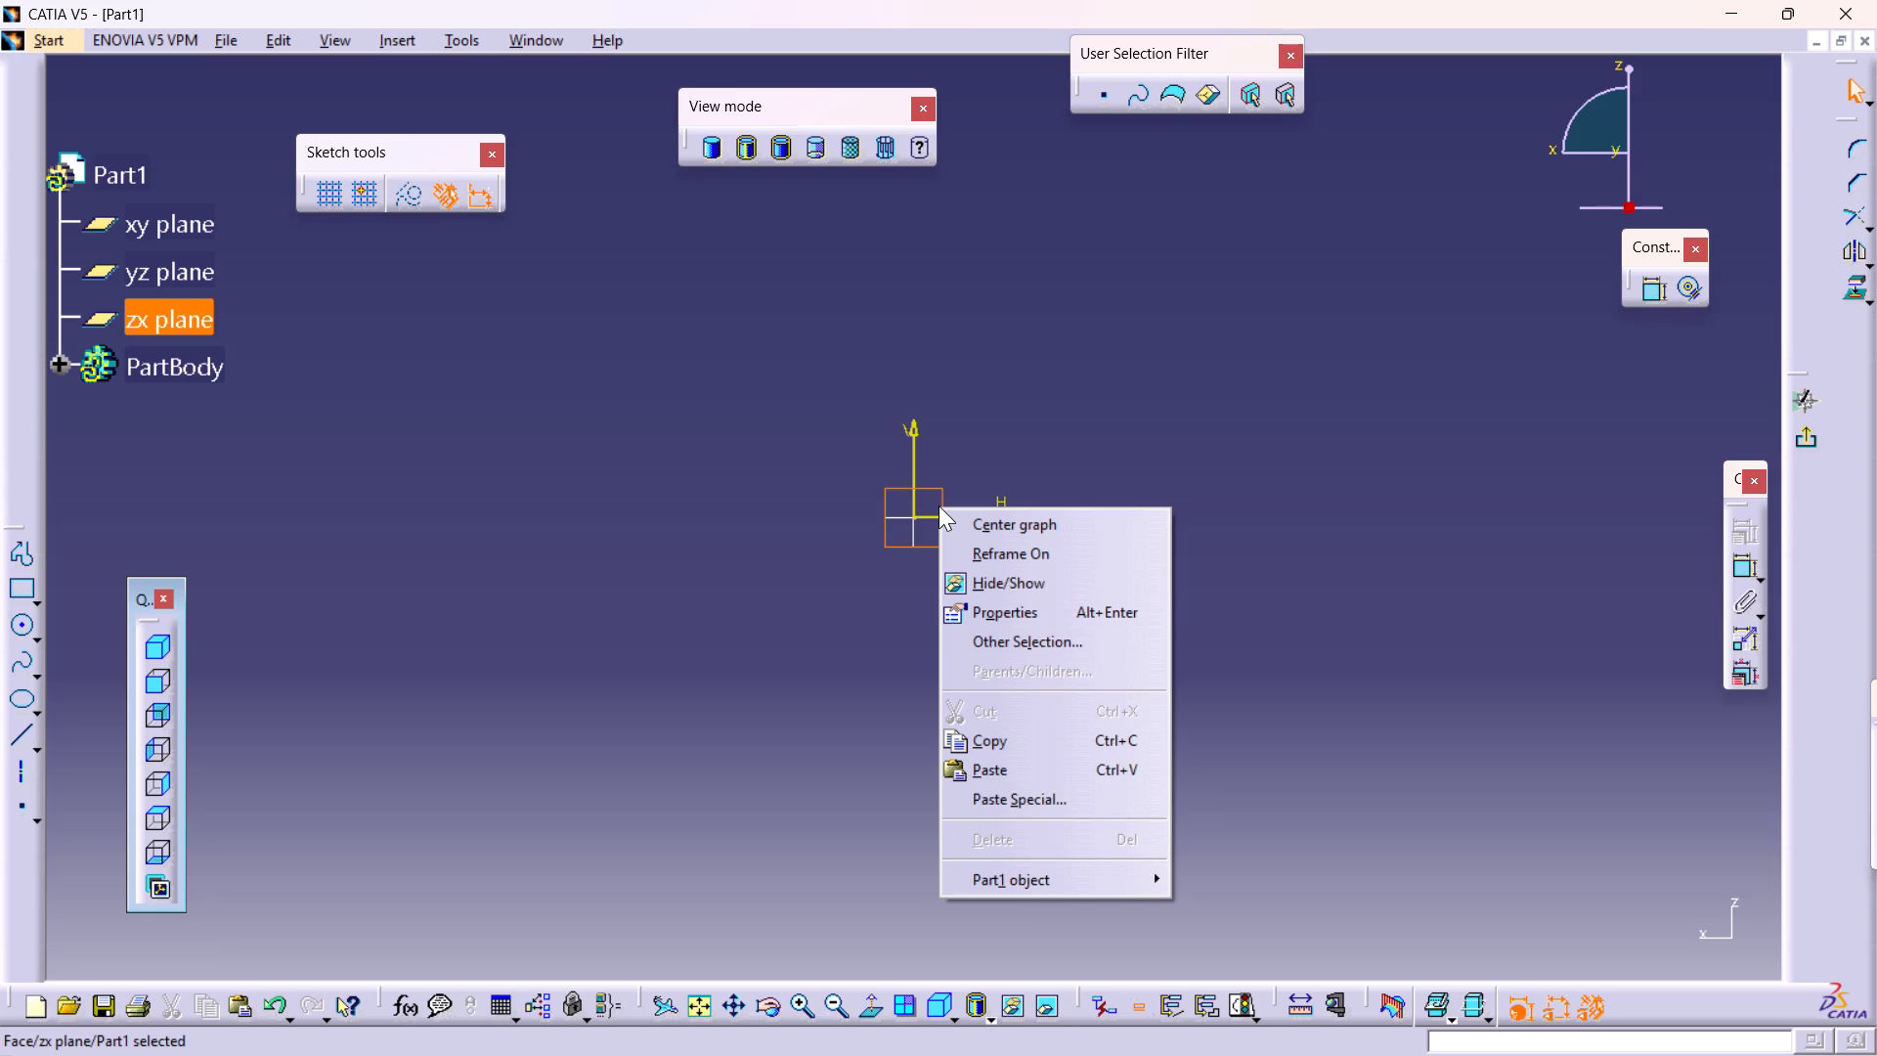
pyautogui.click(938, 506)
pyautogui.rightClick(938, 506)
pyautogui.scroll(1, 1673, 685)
# Take the part window out of its maximized state so that it floats slightly smaller than the screen.
pyautogui.moveTo(1389, 222); pyautogui.dragTo(1337, 0, button='right')
pyautogui.moveTo(1386, 0); pyautogui.dragTo(1337, 0)
pyautogui.click(1337, 0)
pyautogui.click(1337, 0)
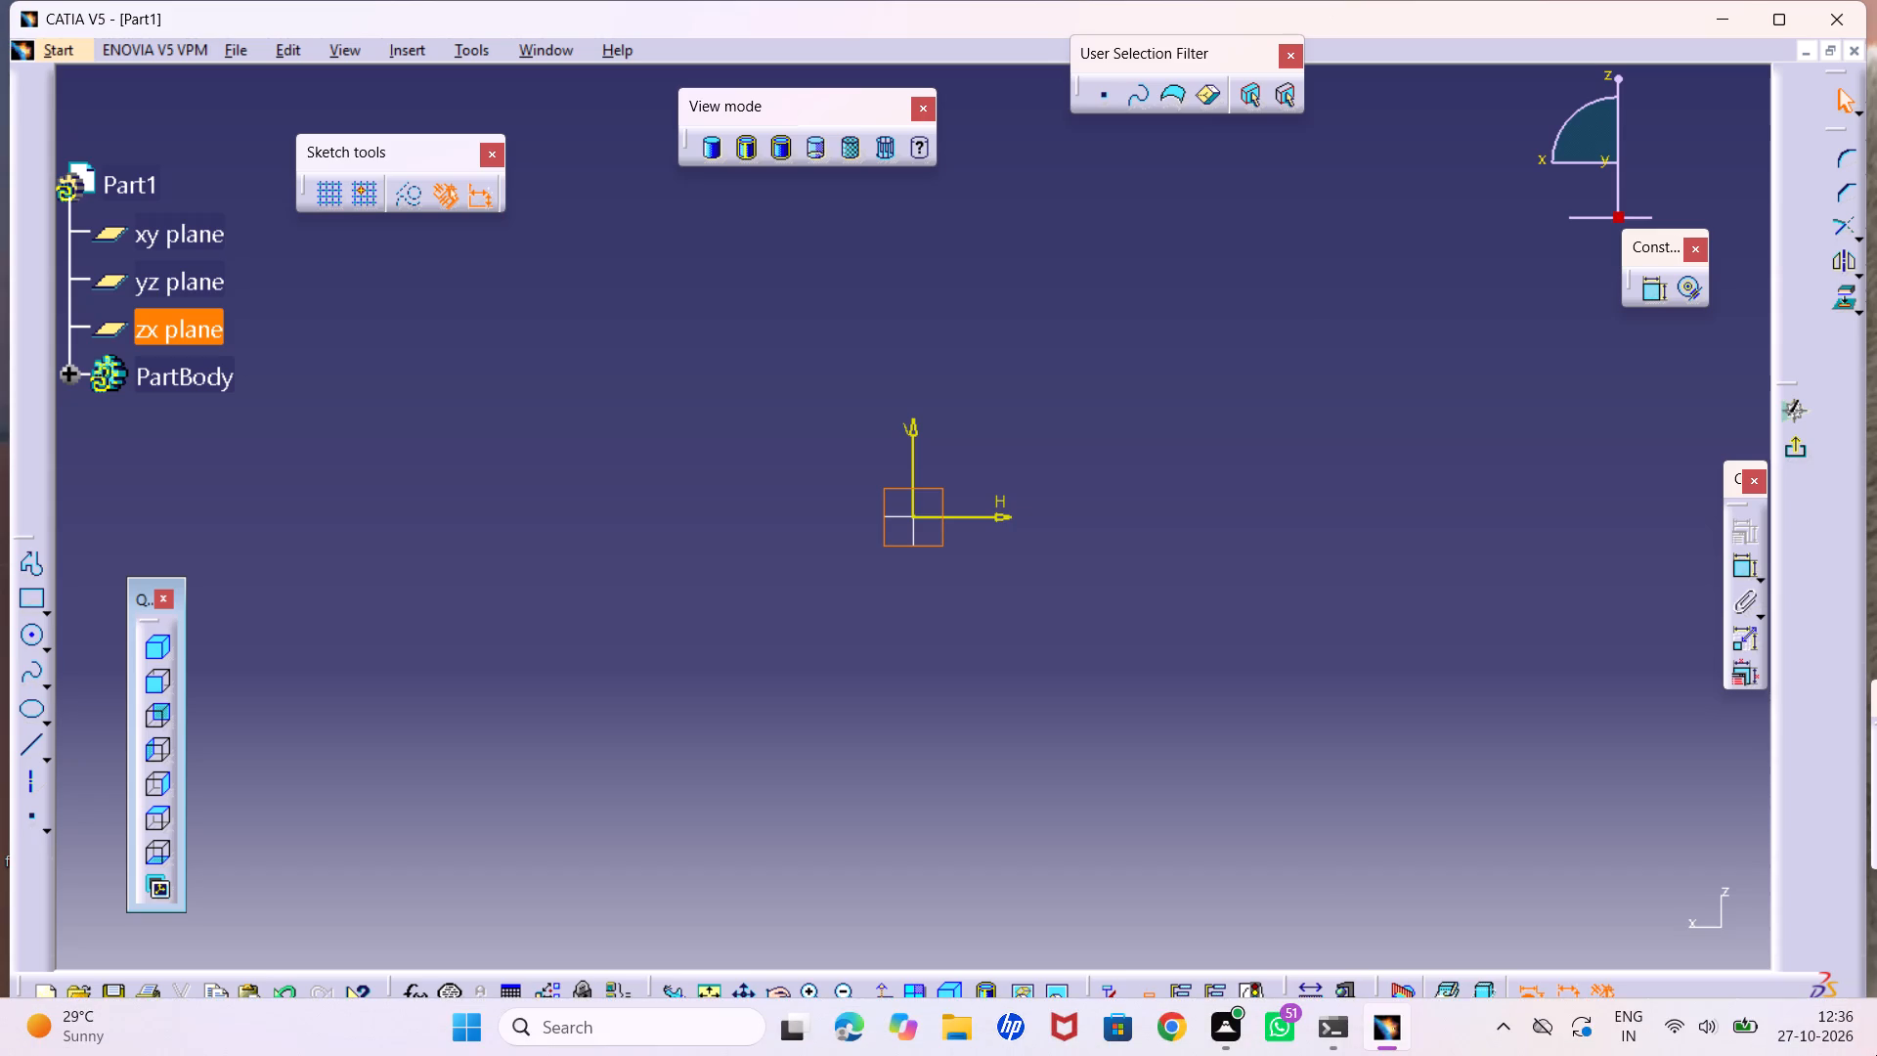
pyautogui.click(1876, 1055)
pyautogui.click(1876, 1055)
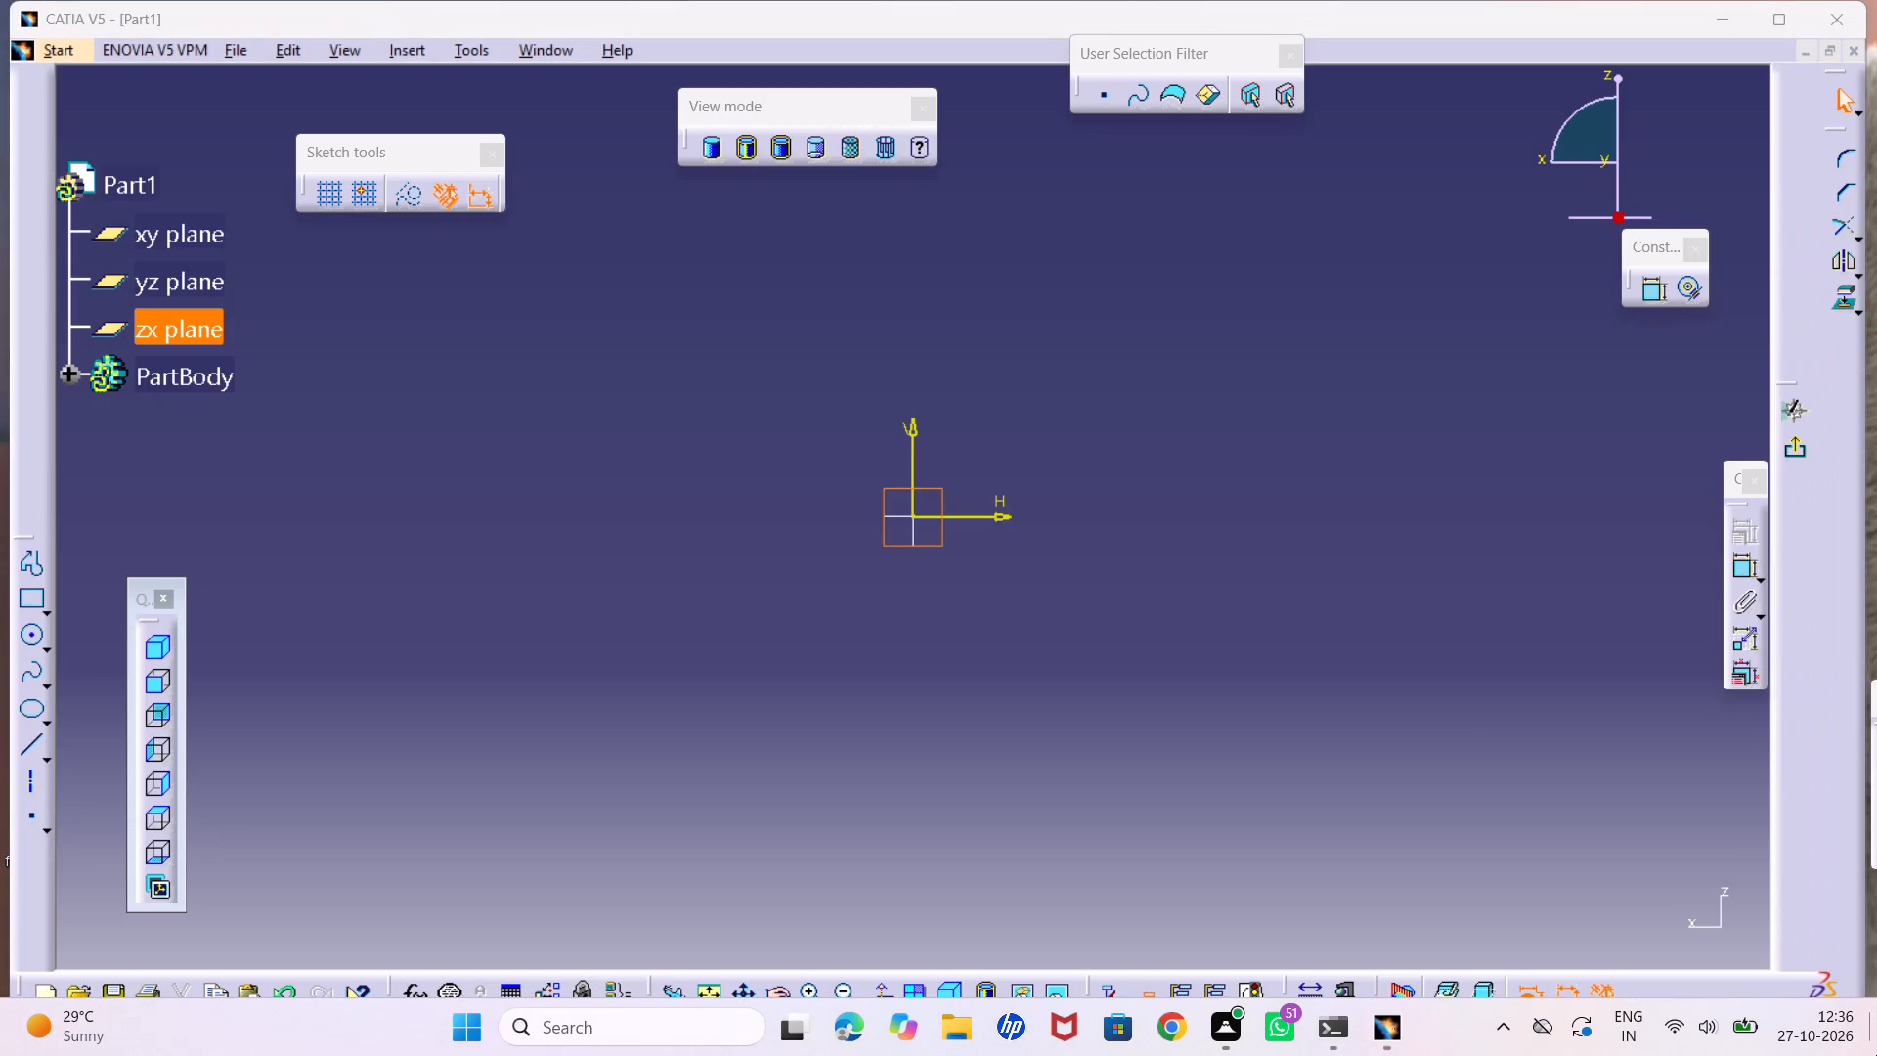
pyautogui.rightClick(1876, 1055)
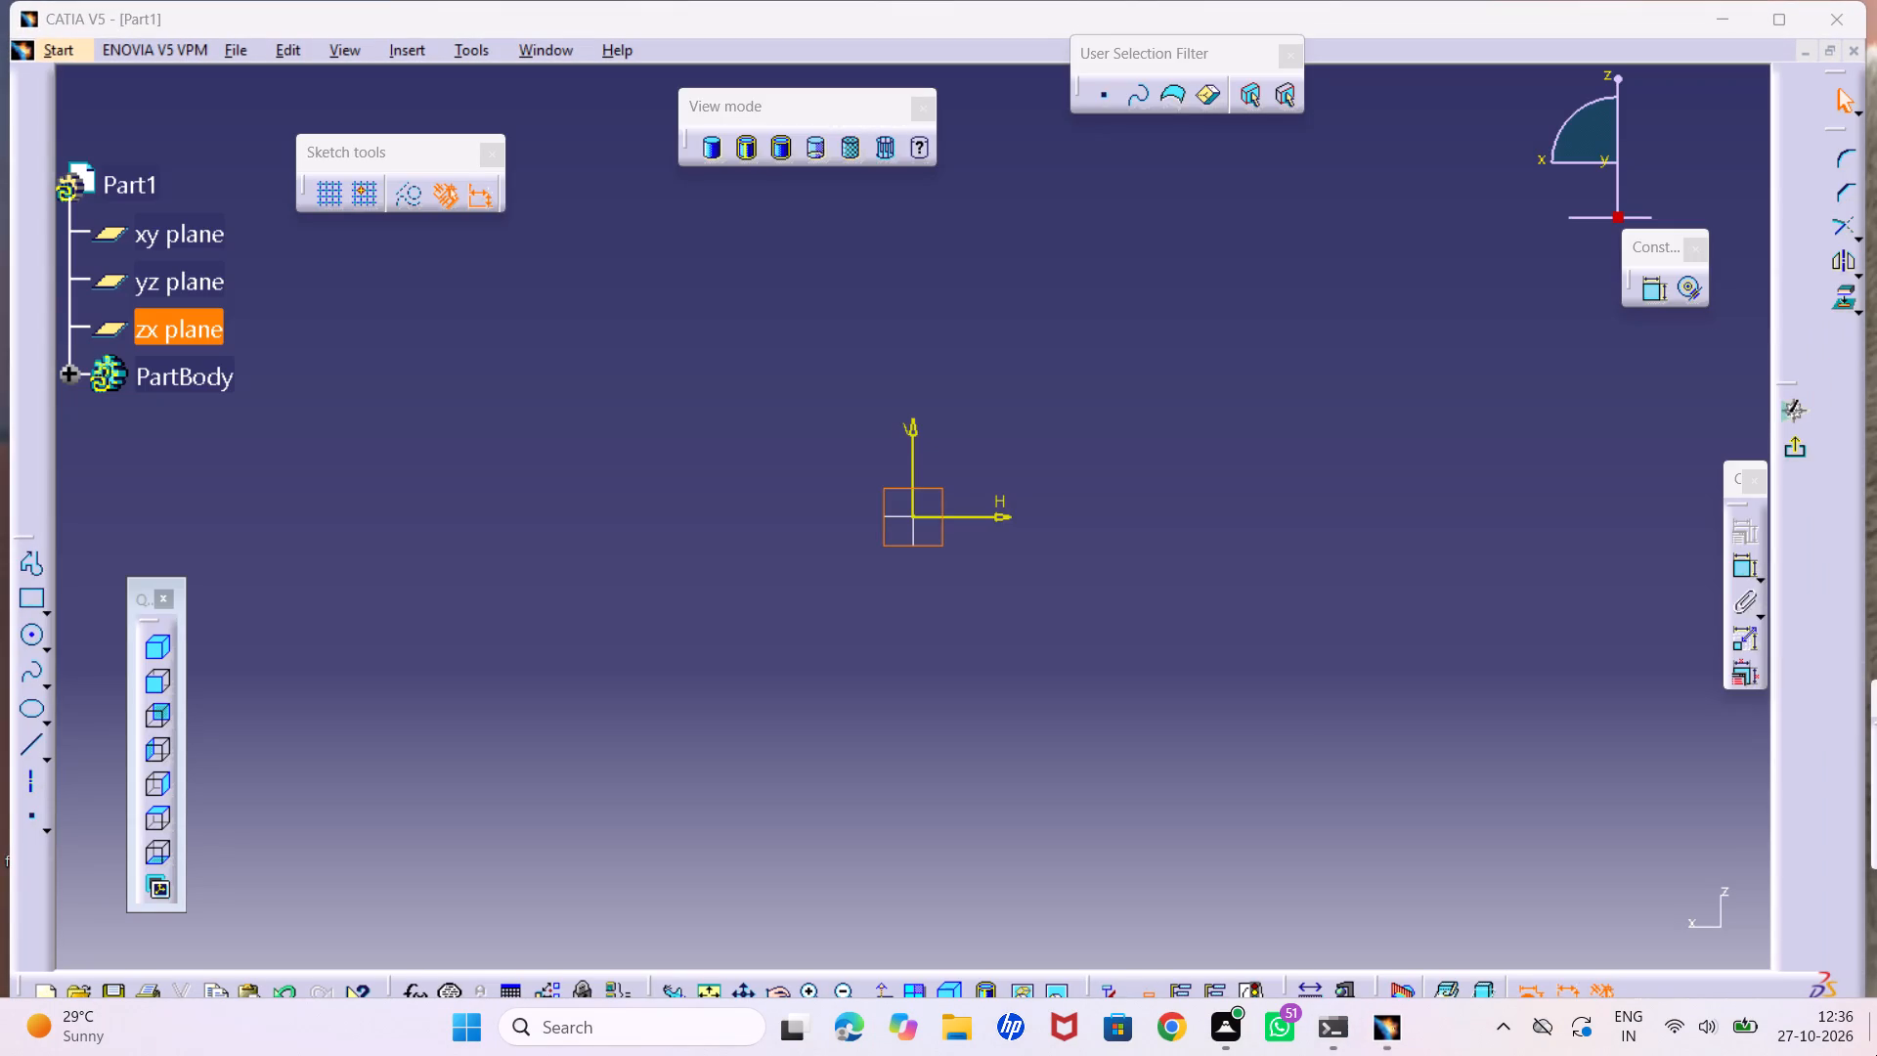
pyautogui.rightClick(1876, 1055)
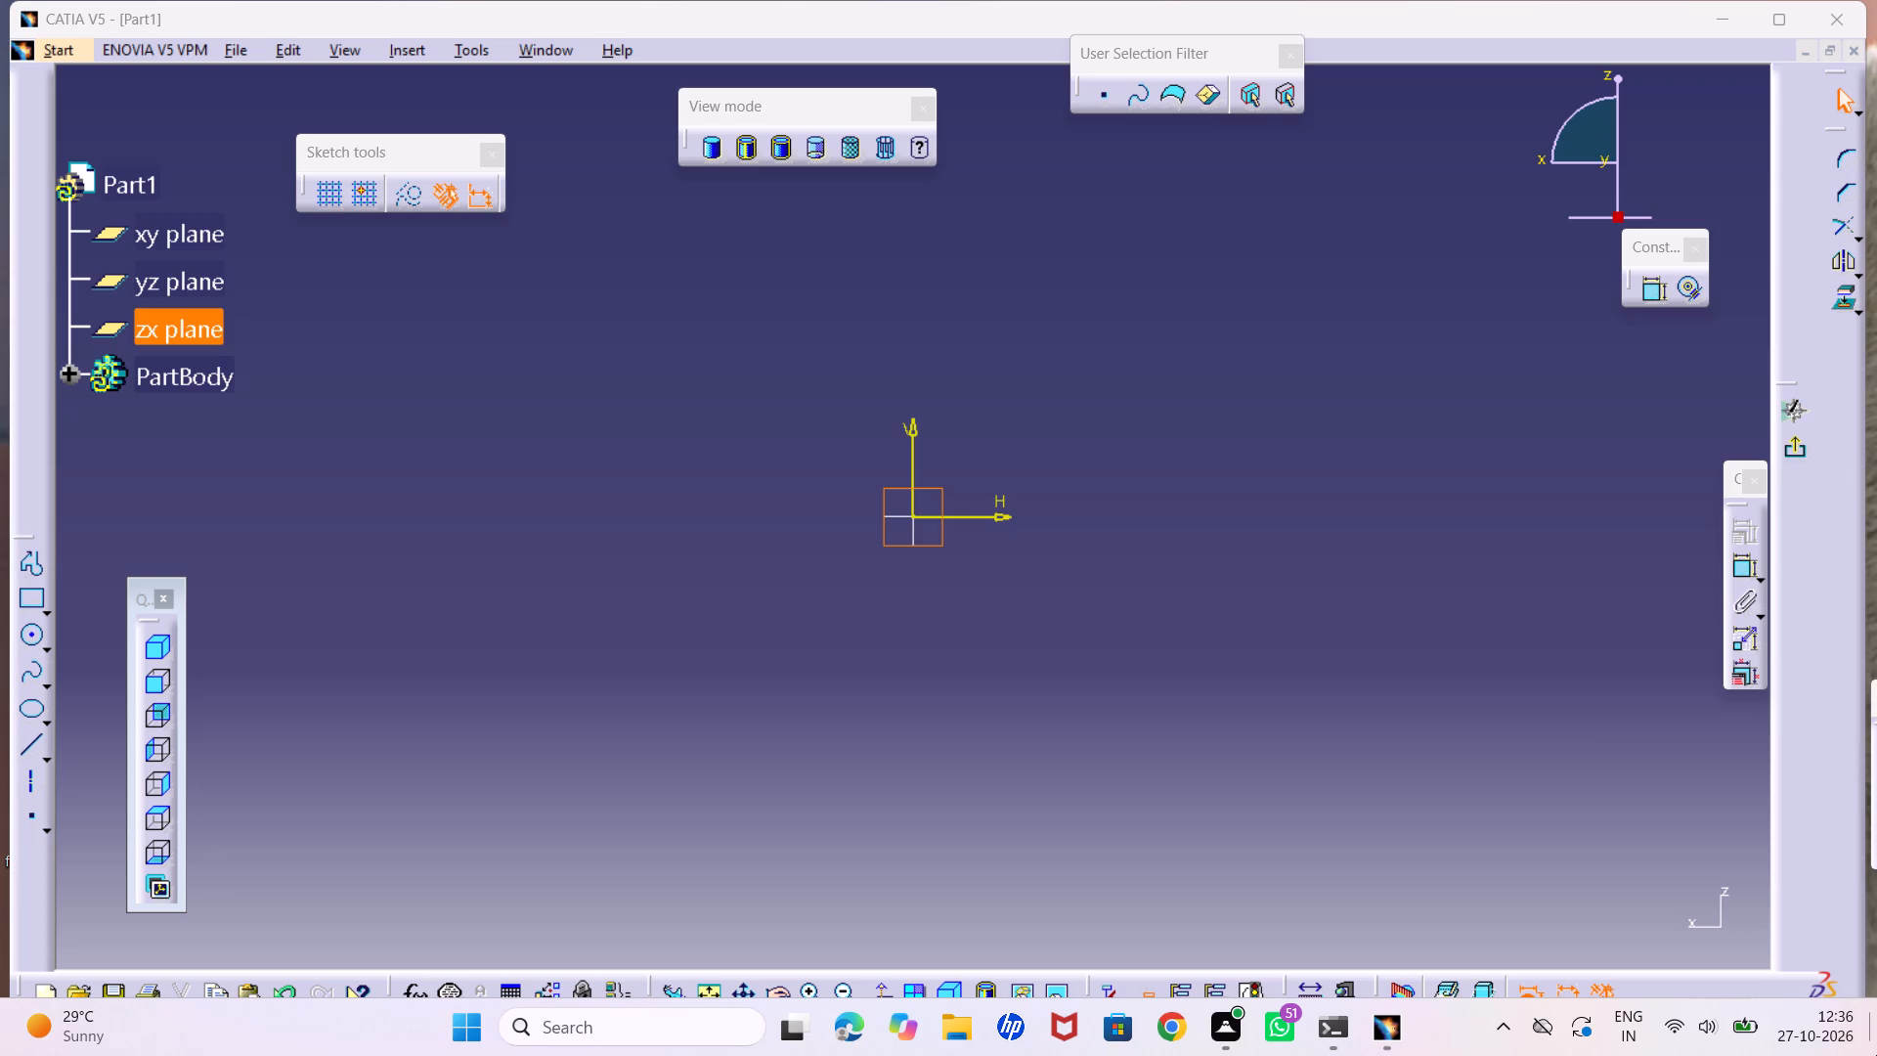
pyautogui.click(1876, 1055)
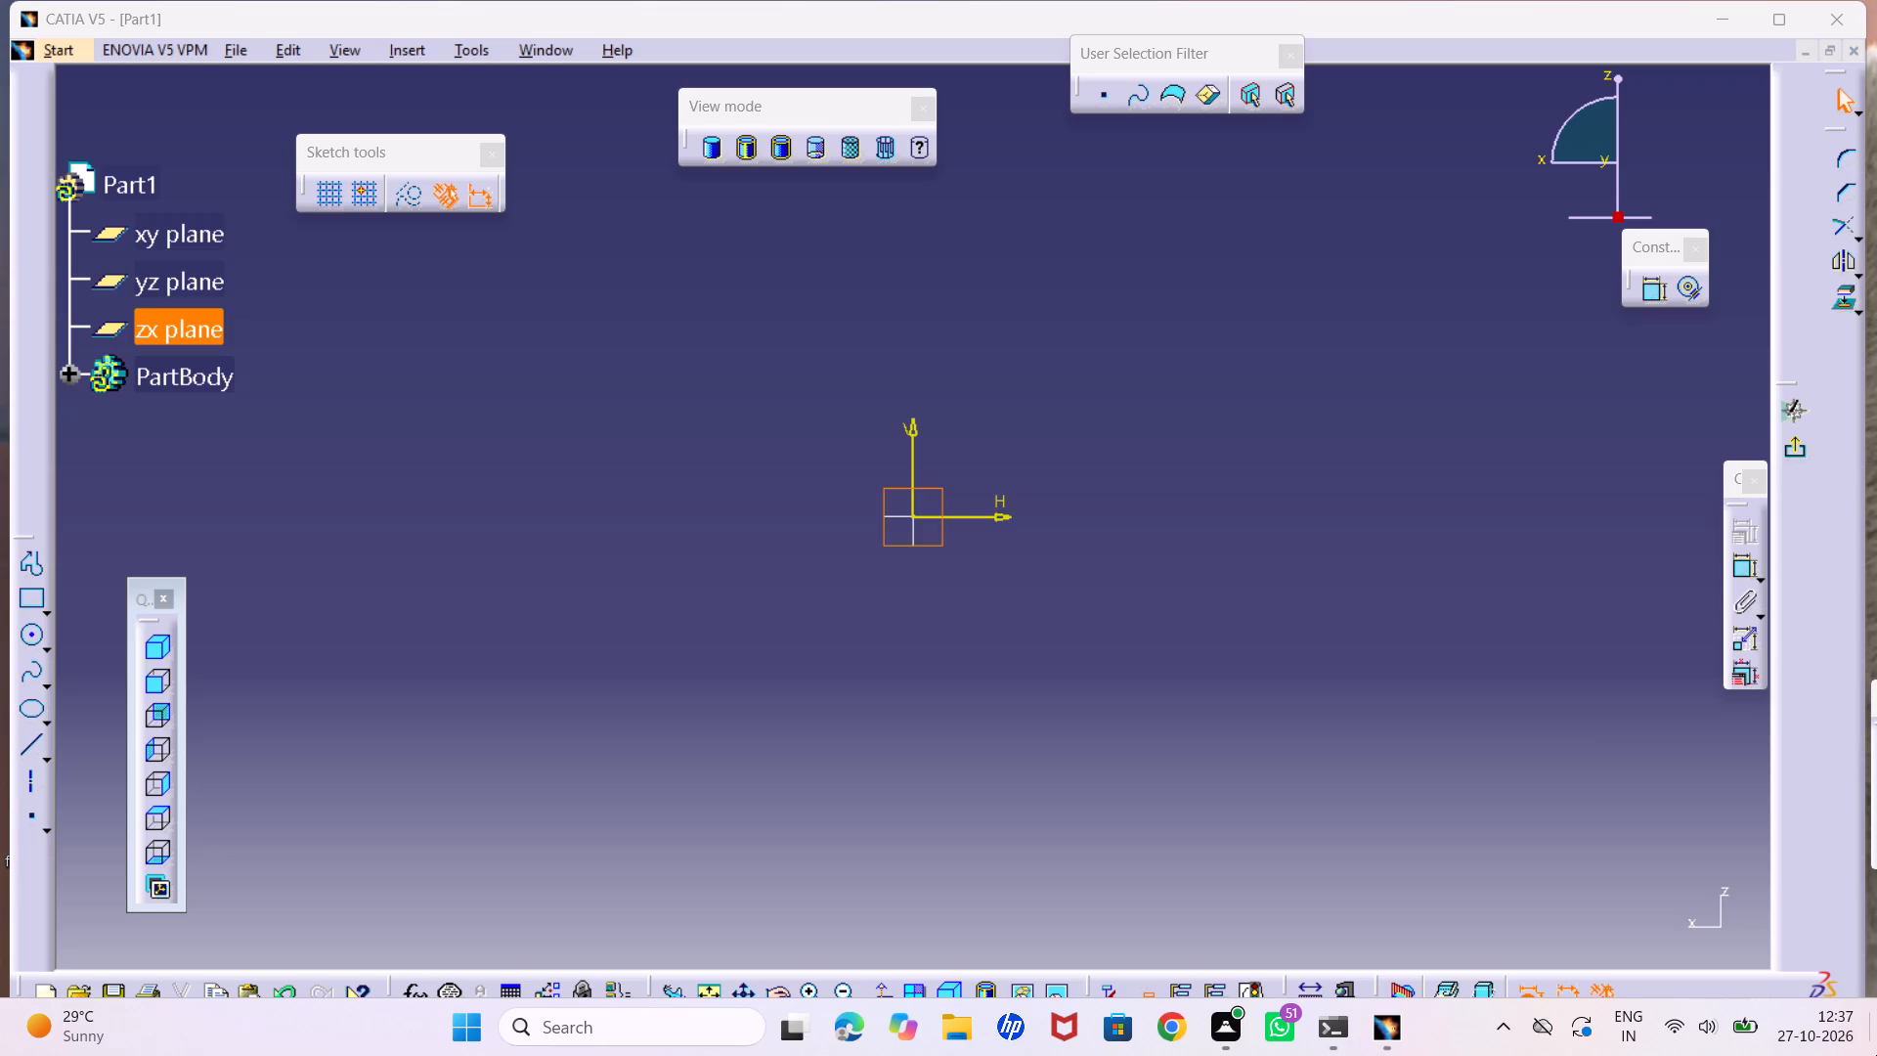
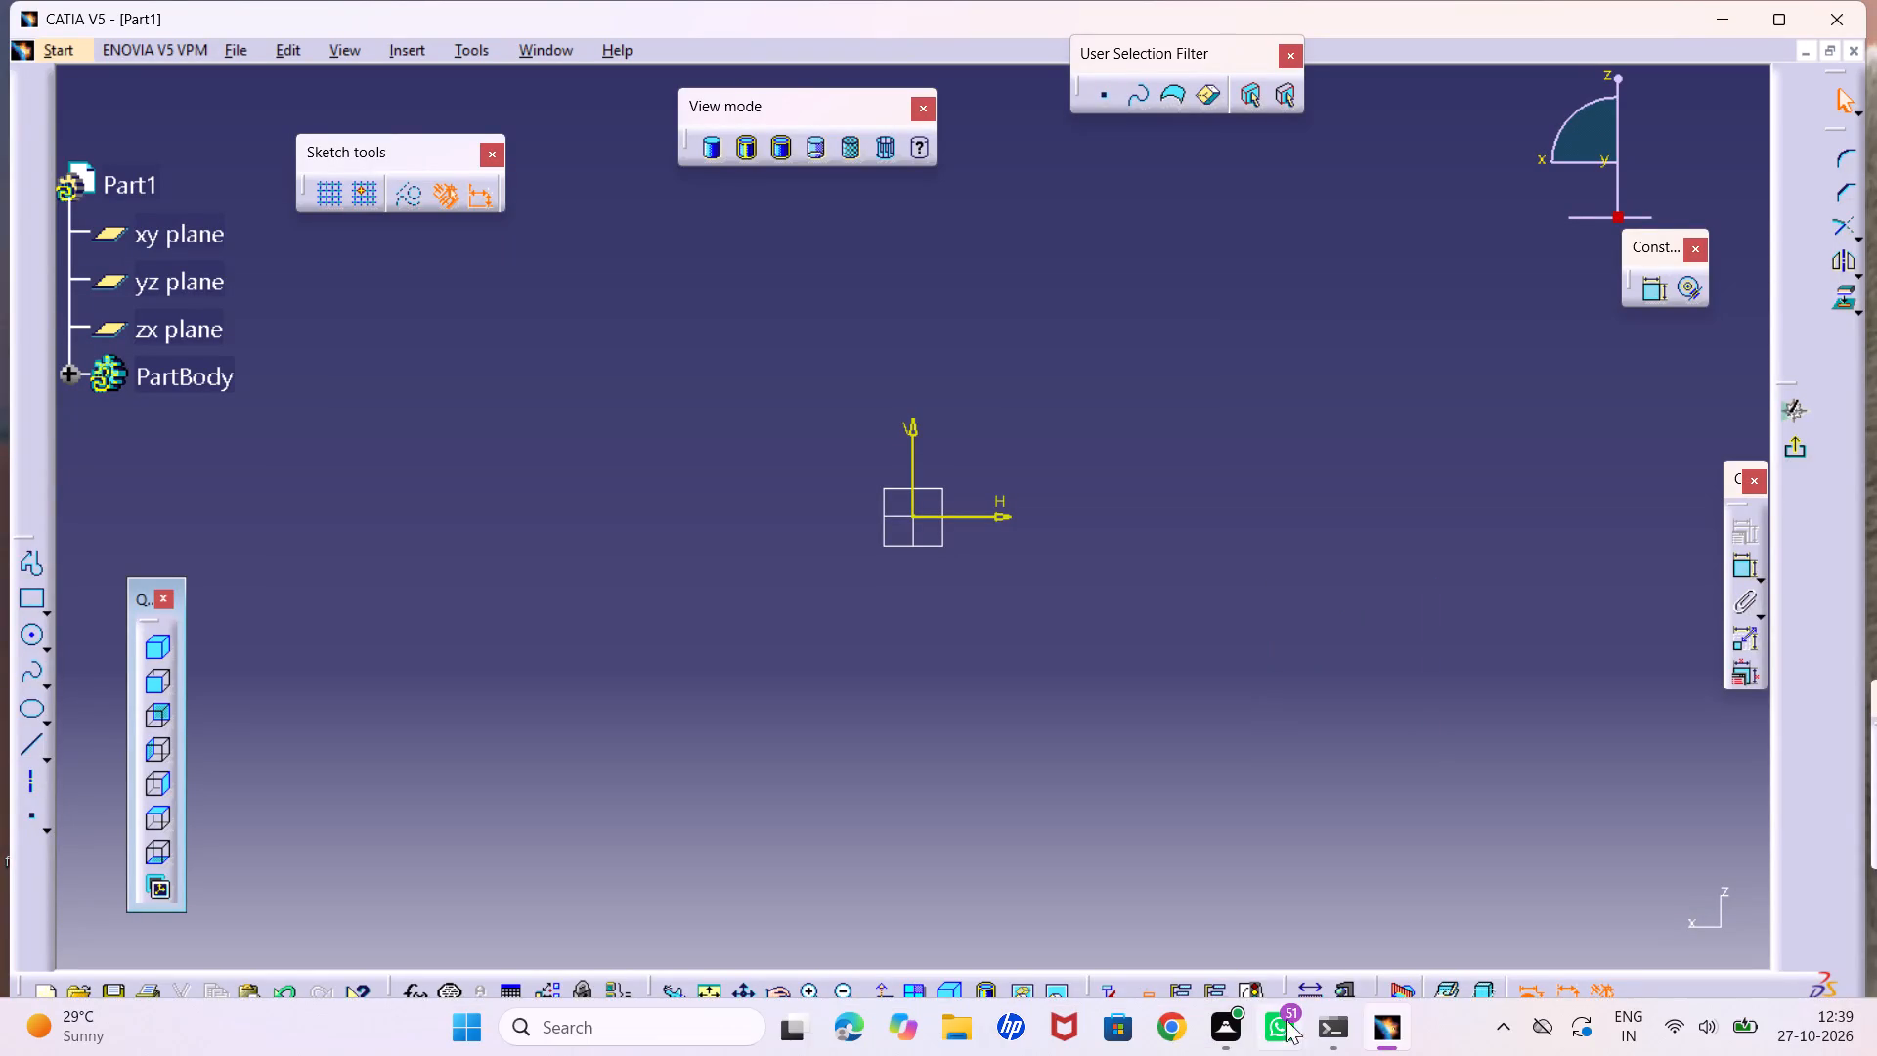
# Maximize the part window so that it fills the screen.
pyautogui.click(1791, 22)
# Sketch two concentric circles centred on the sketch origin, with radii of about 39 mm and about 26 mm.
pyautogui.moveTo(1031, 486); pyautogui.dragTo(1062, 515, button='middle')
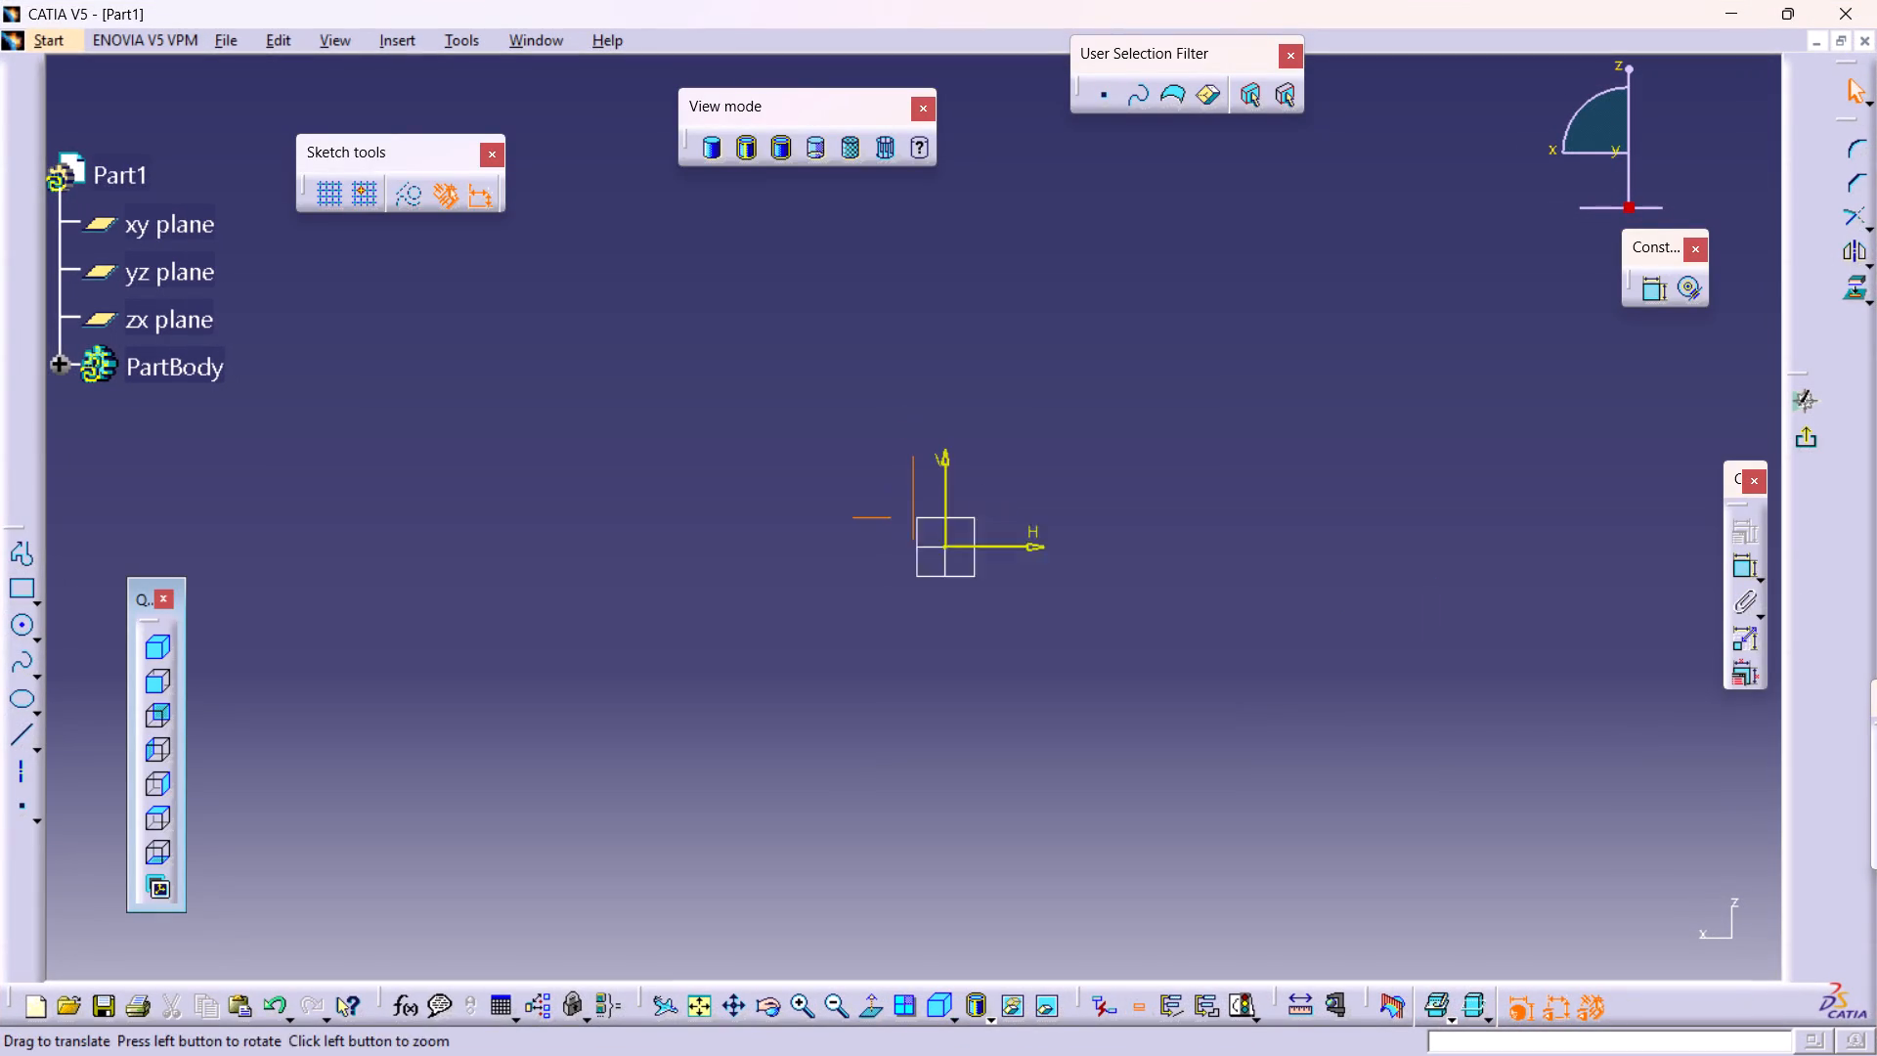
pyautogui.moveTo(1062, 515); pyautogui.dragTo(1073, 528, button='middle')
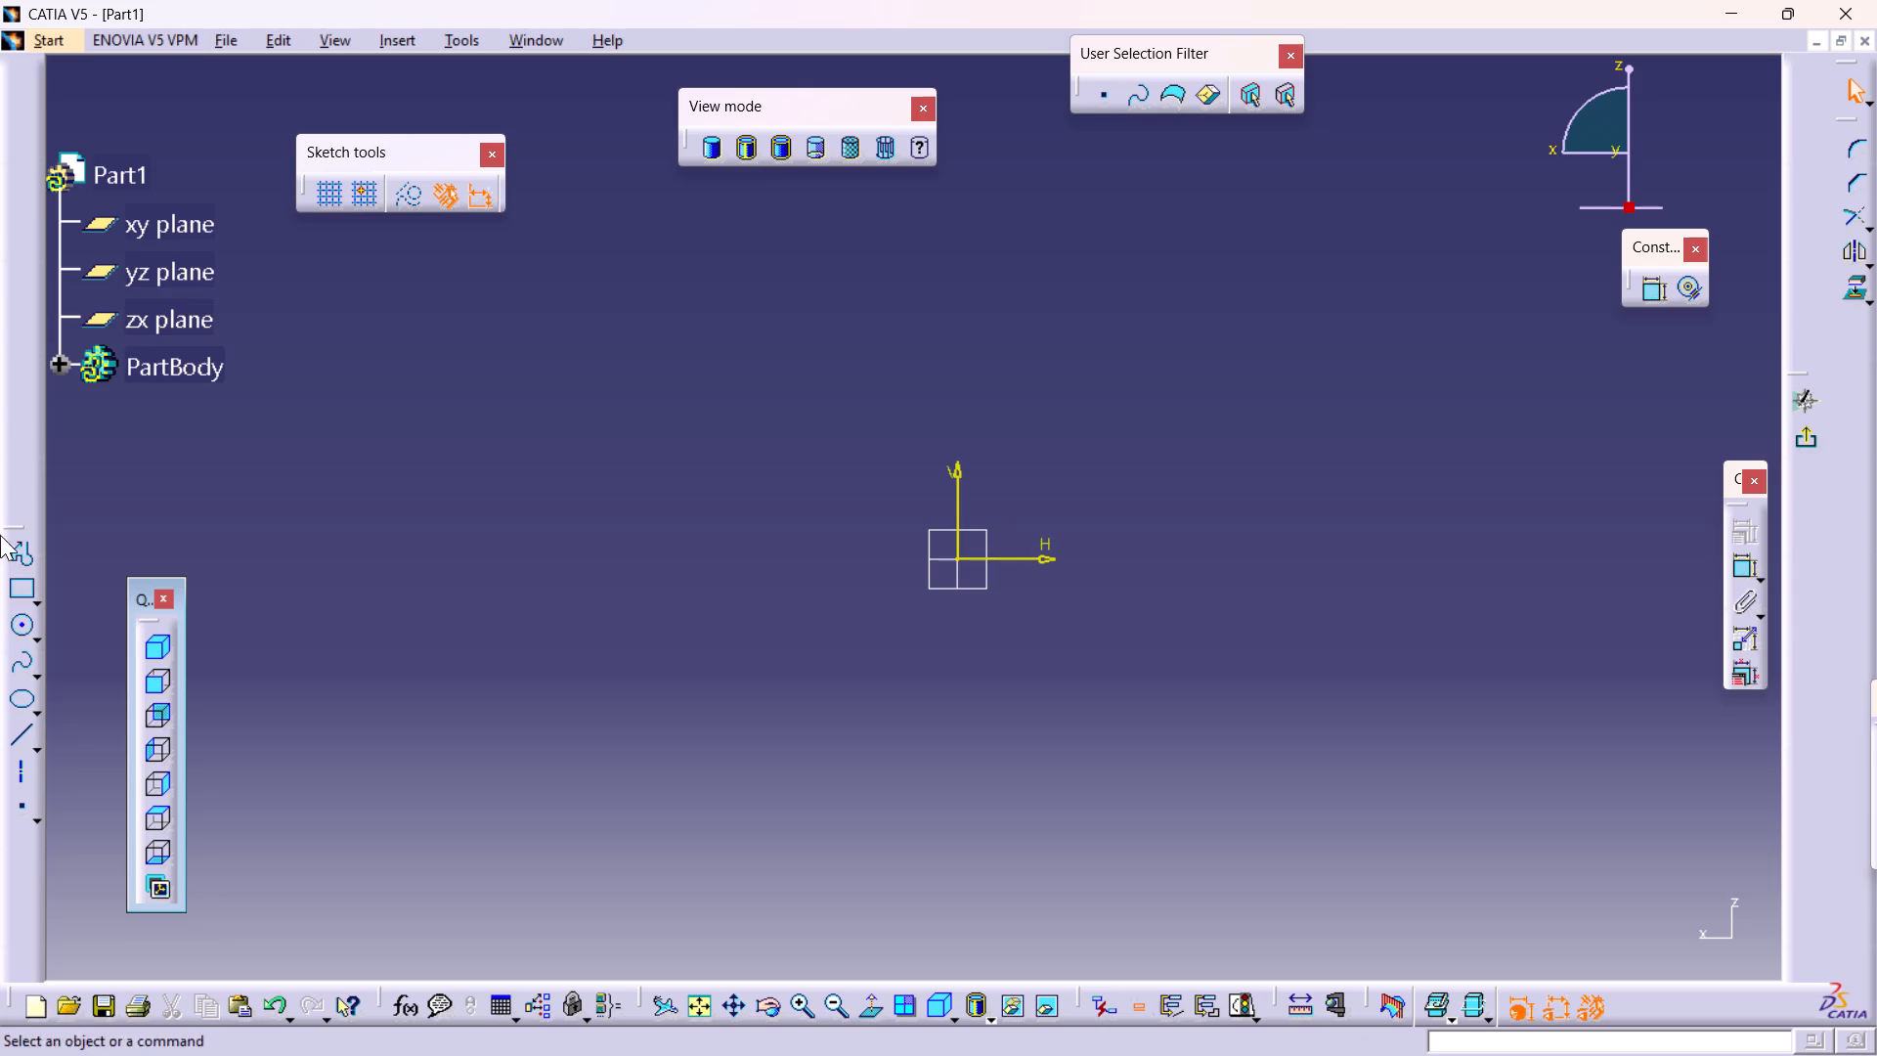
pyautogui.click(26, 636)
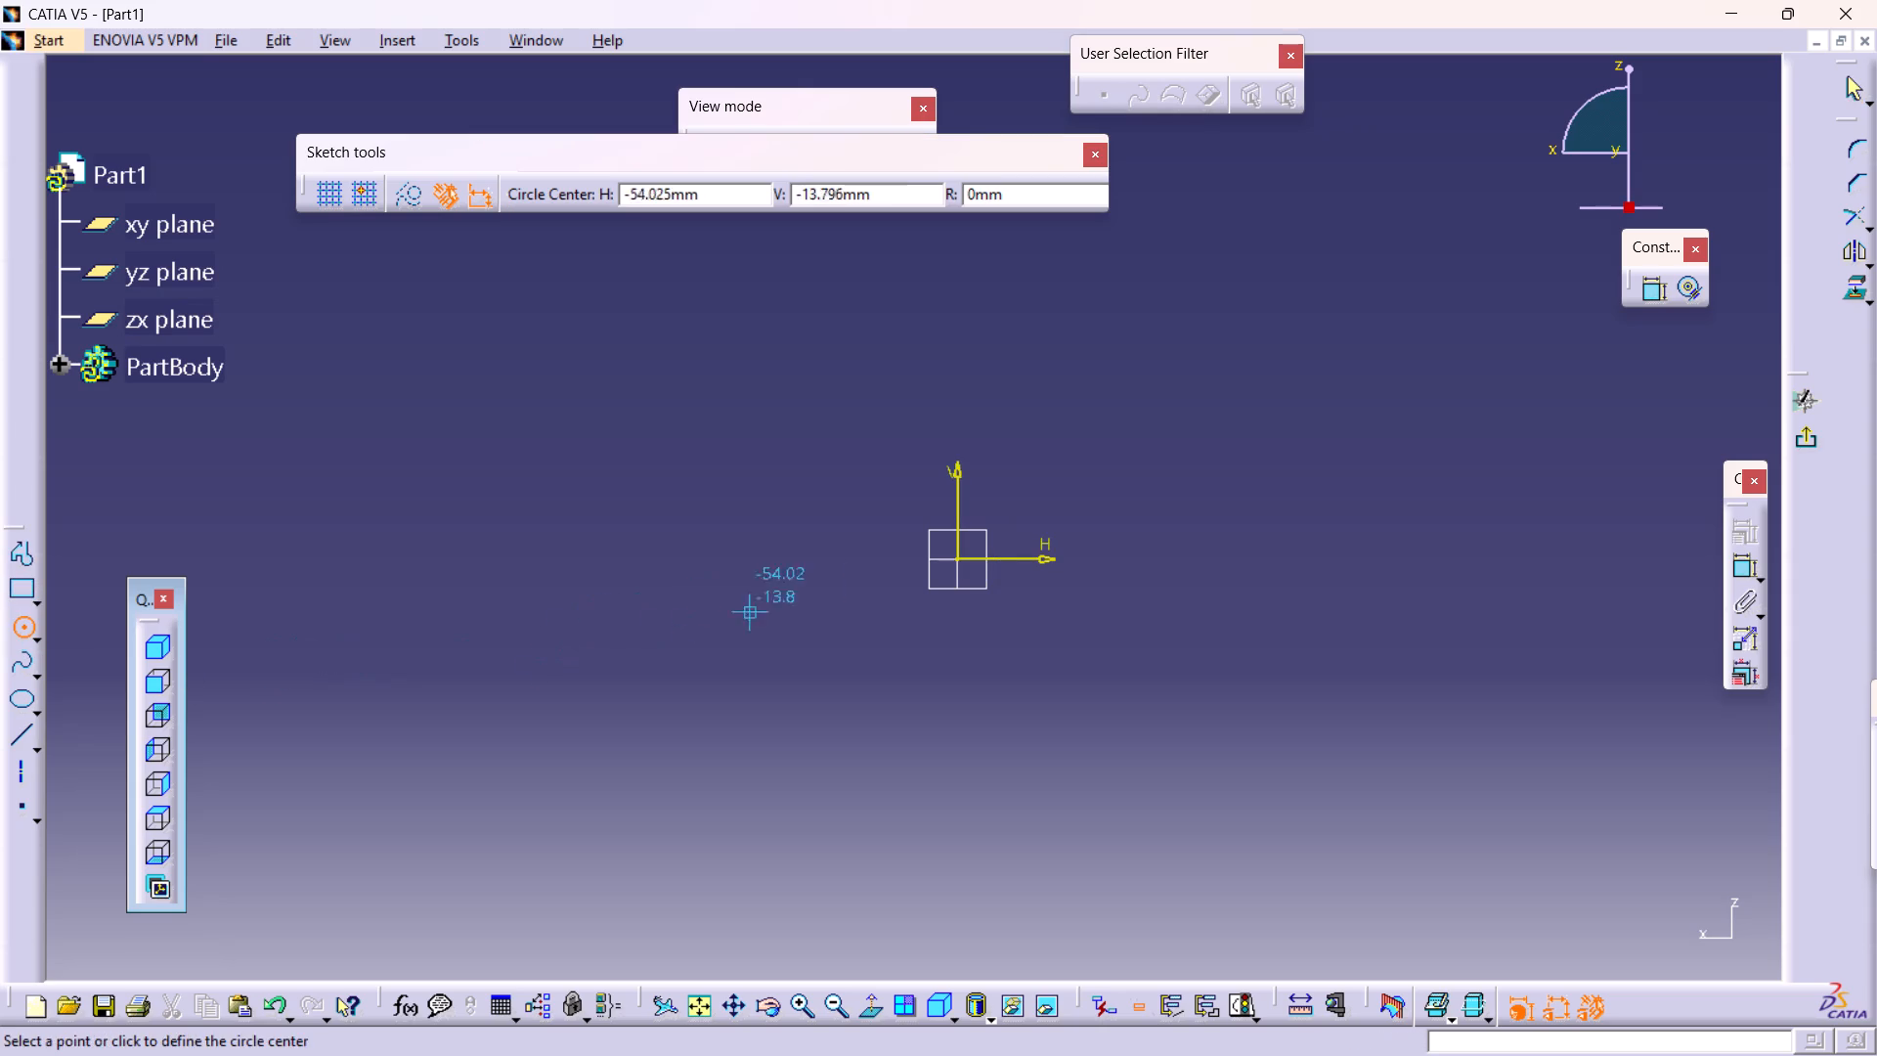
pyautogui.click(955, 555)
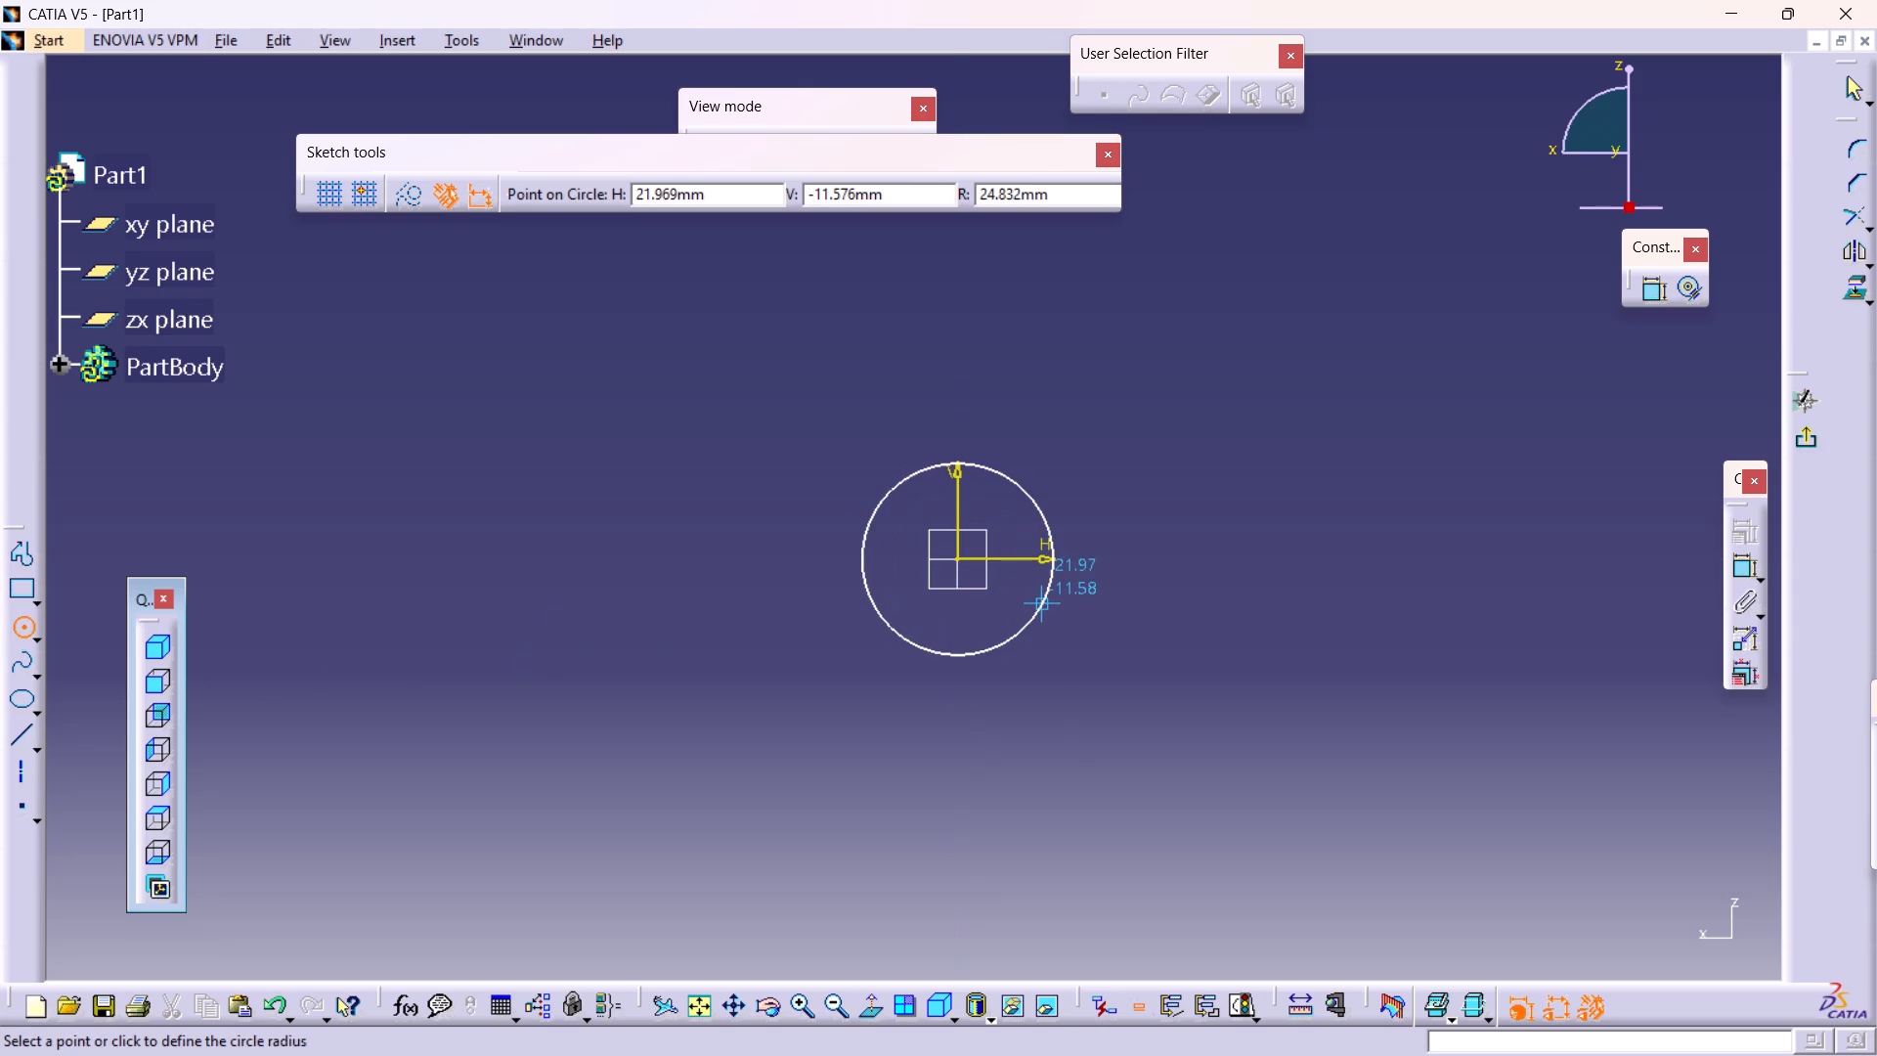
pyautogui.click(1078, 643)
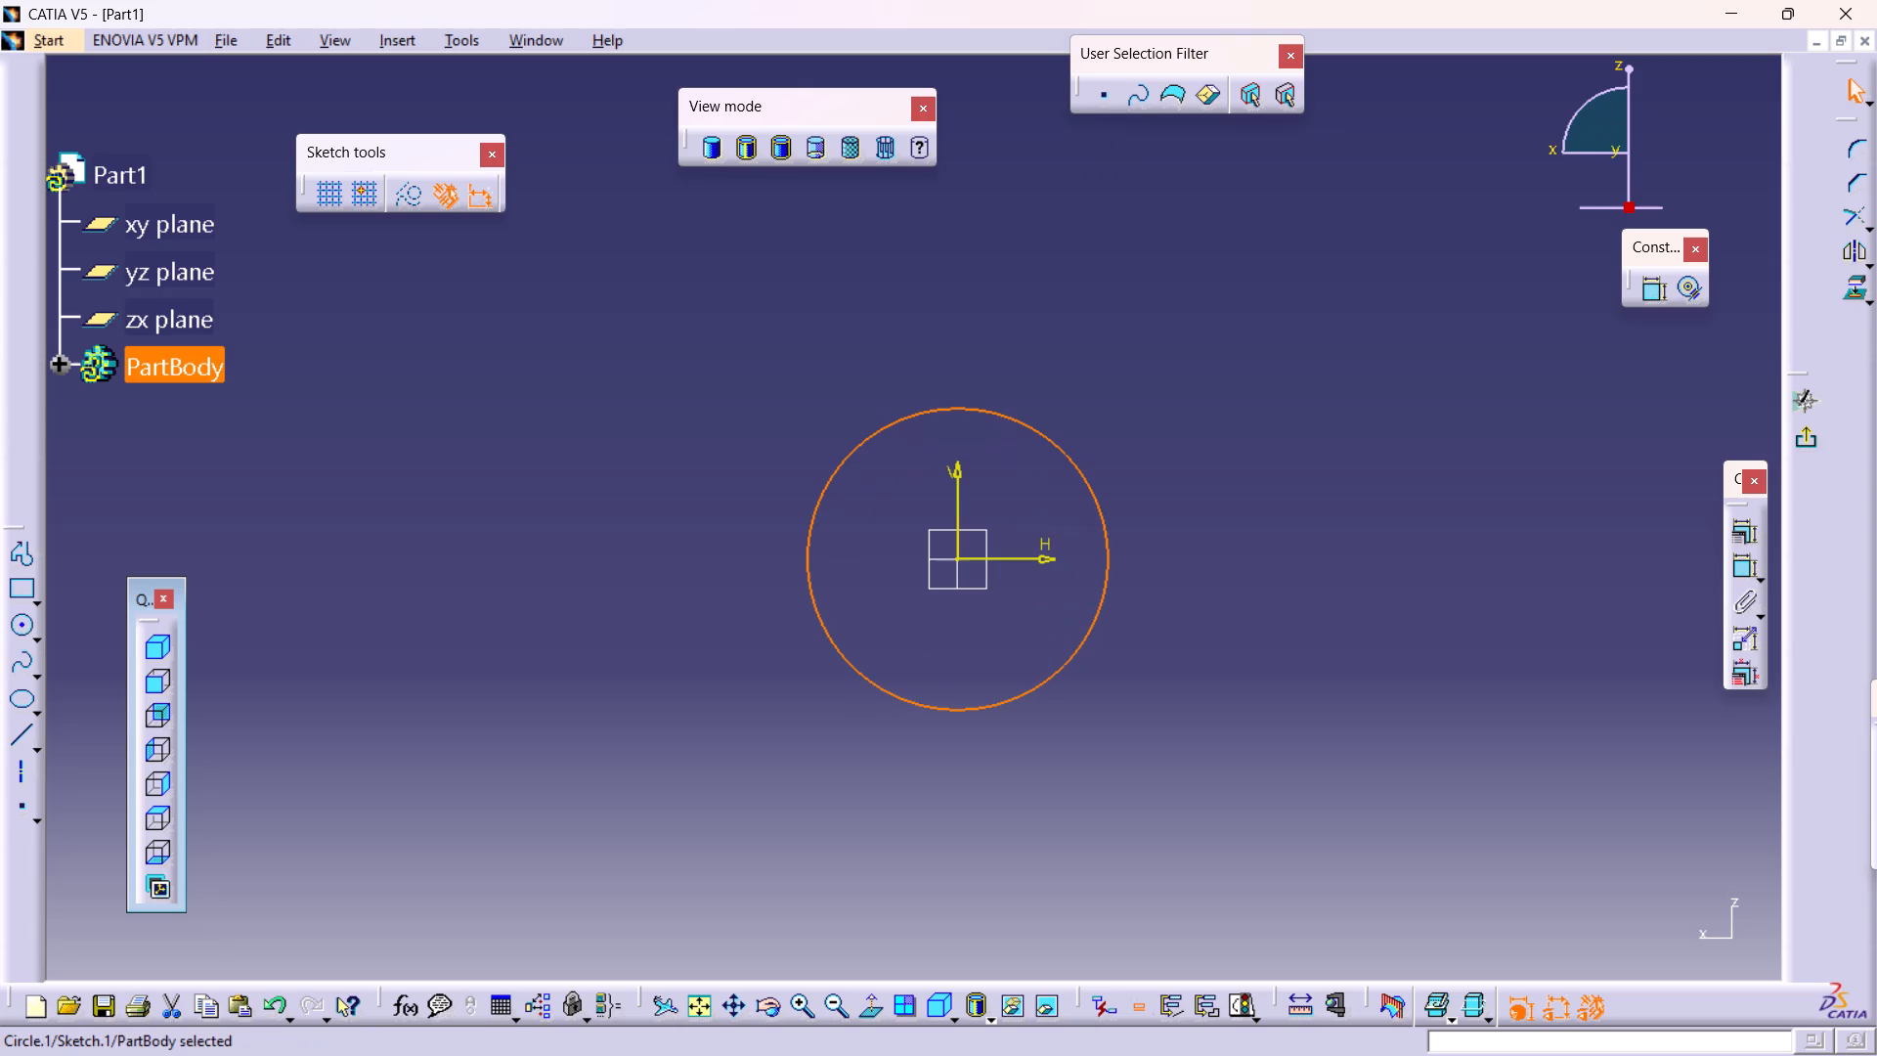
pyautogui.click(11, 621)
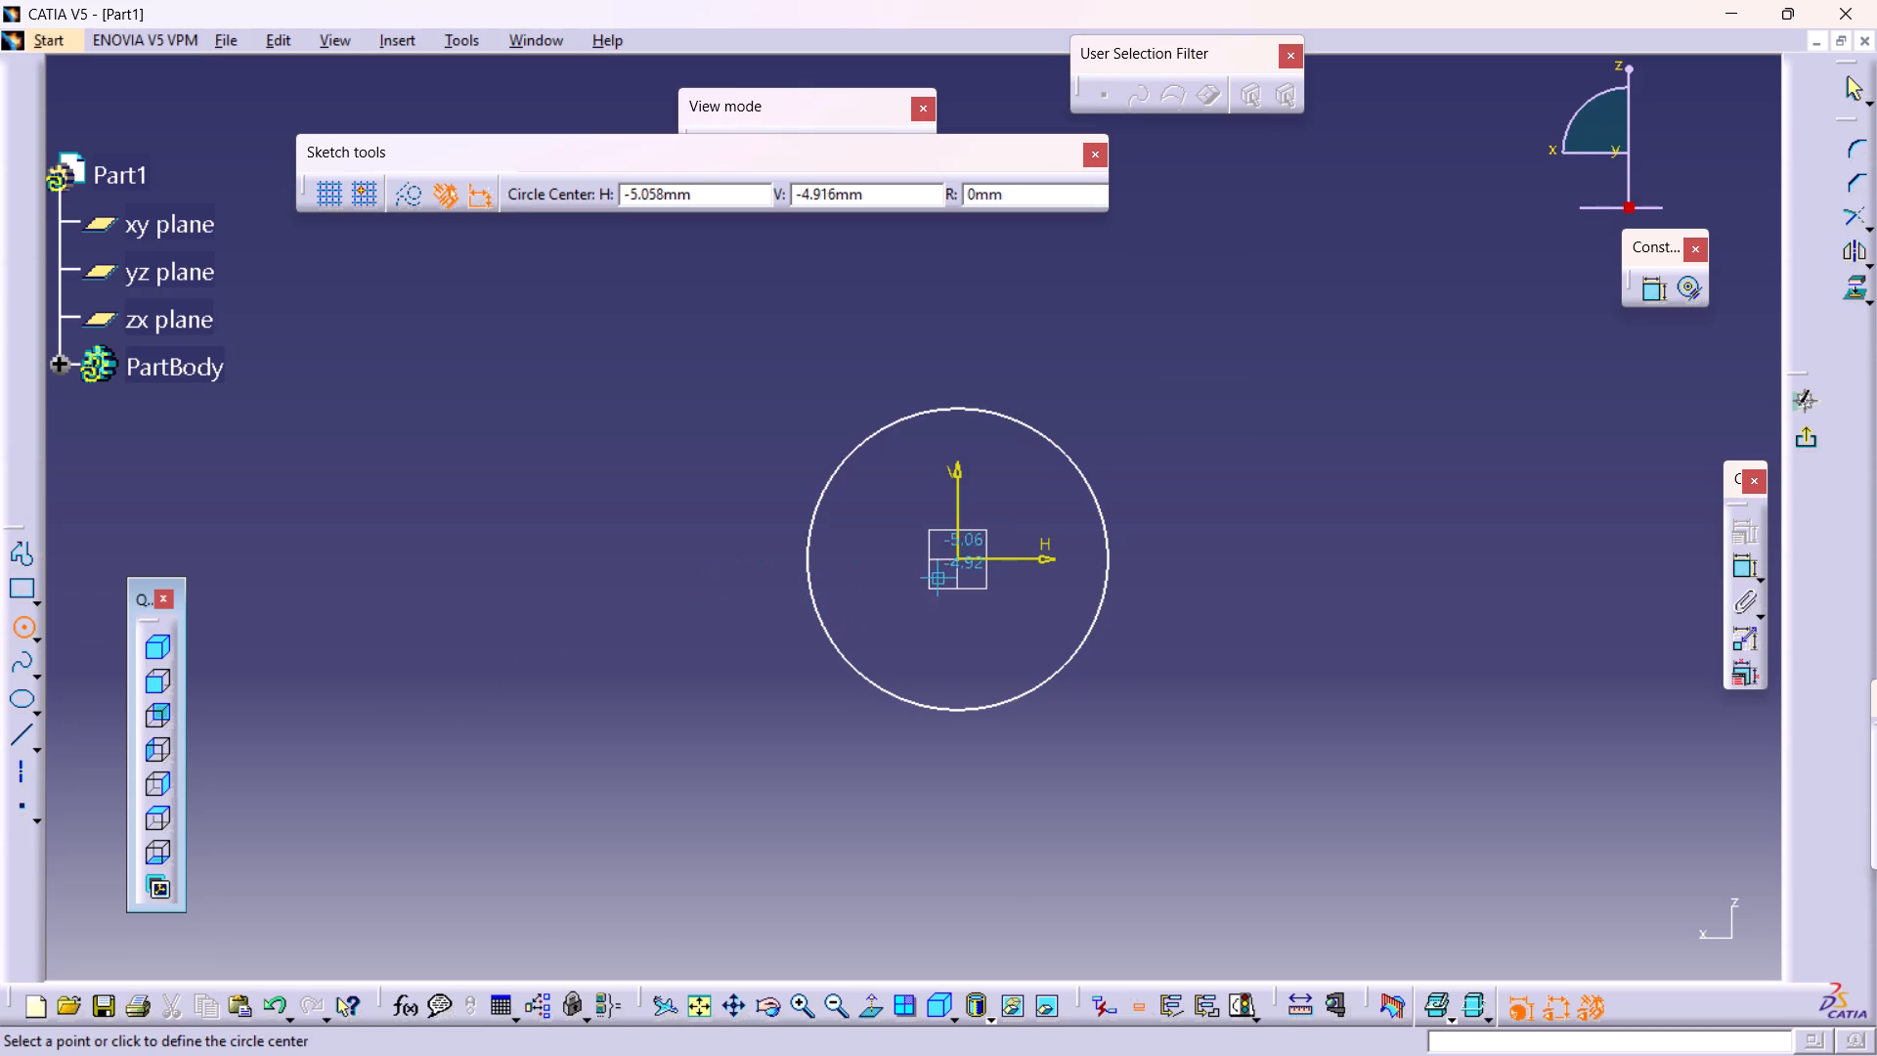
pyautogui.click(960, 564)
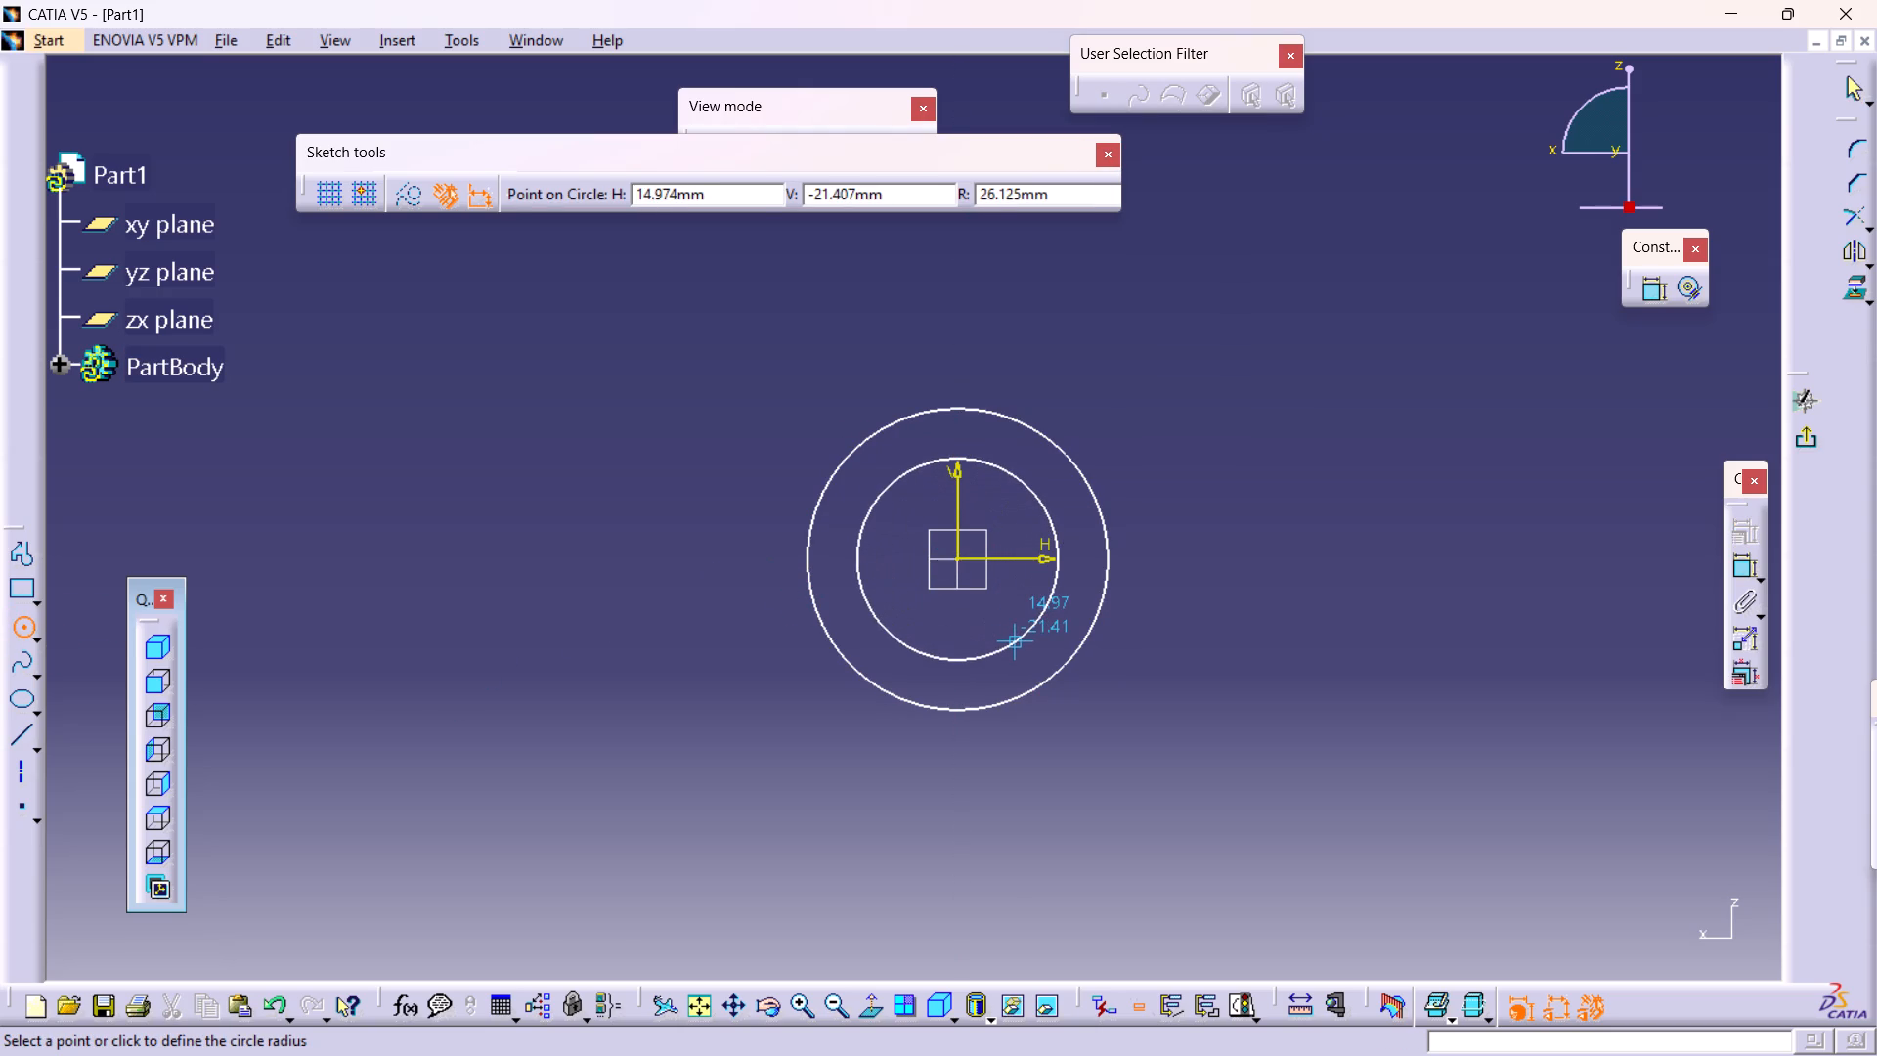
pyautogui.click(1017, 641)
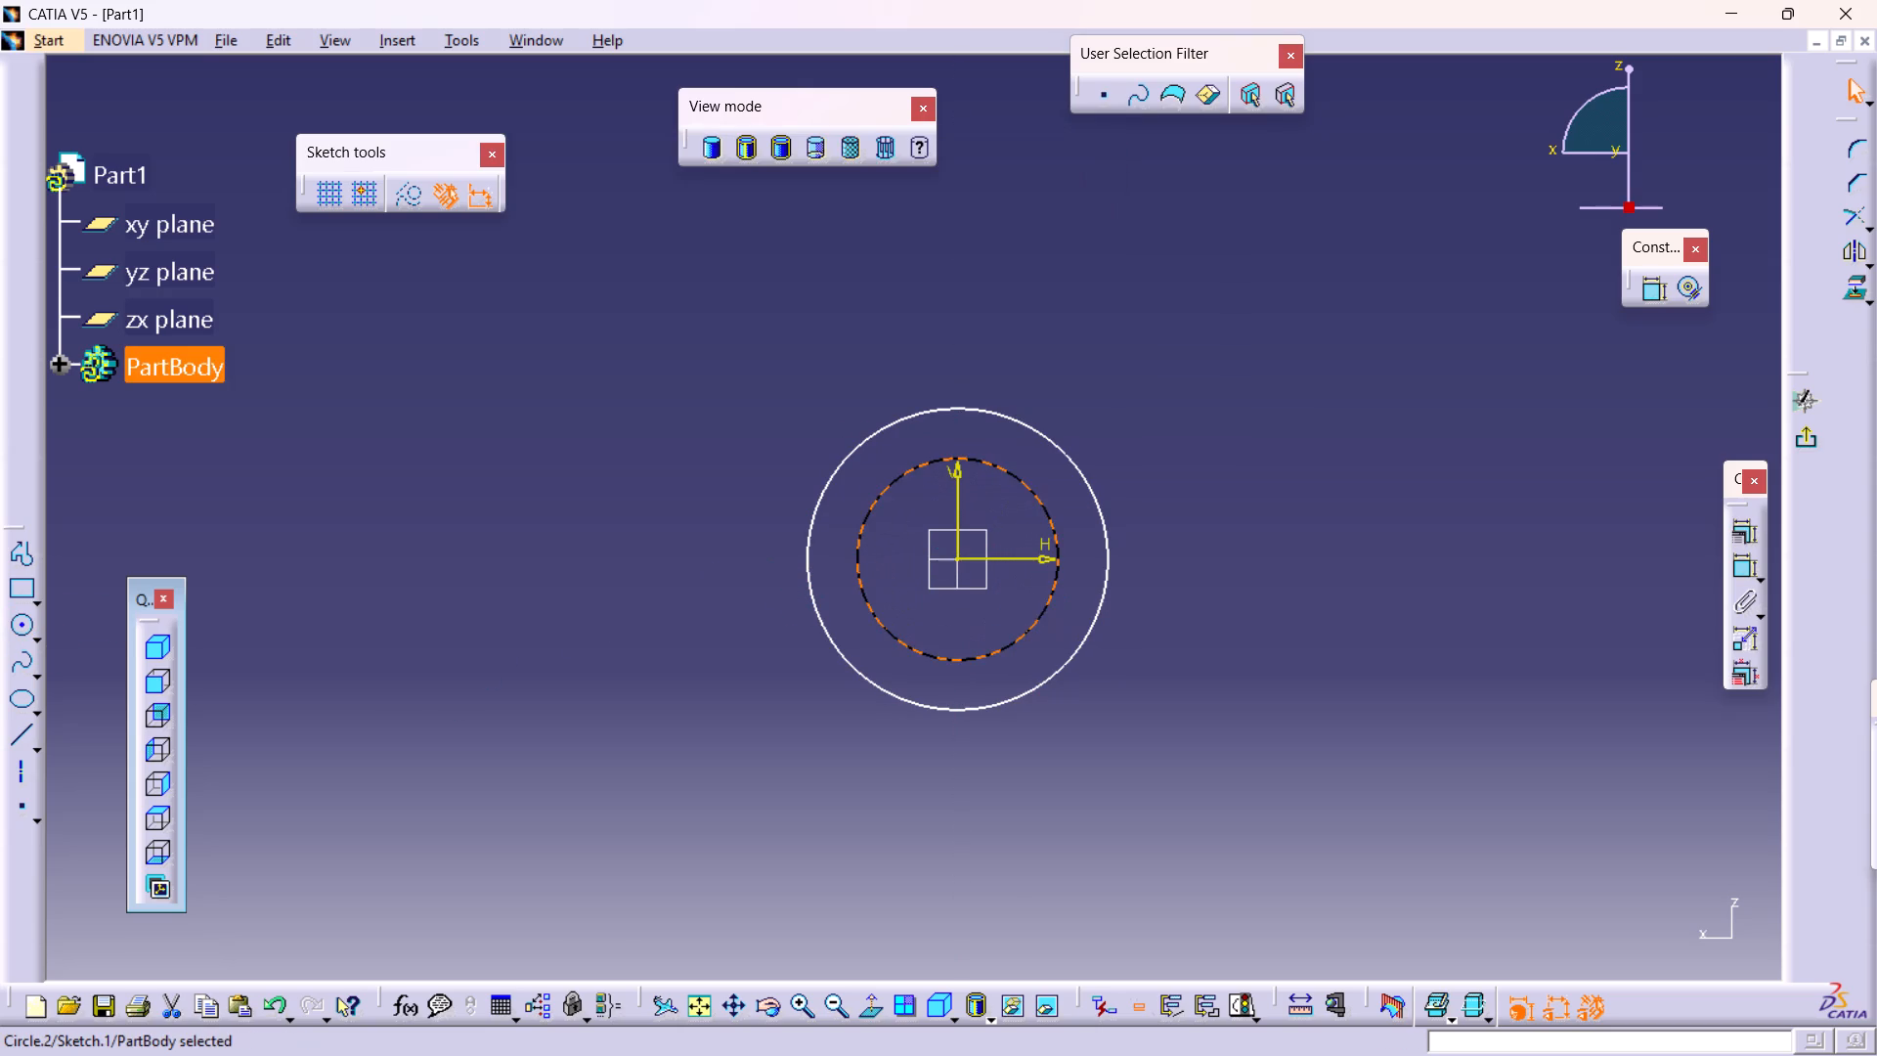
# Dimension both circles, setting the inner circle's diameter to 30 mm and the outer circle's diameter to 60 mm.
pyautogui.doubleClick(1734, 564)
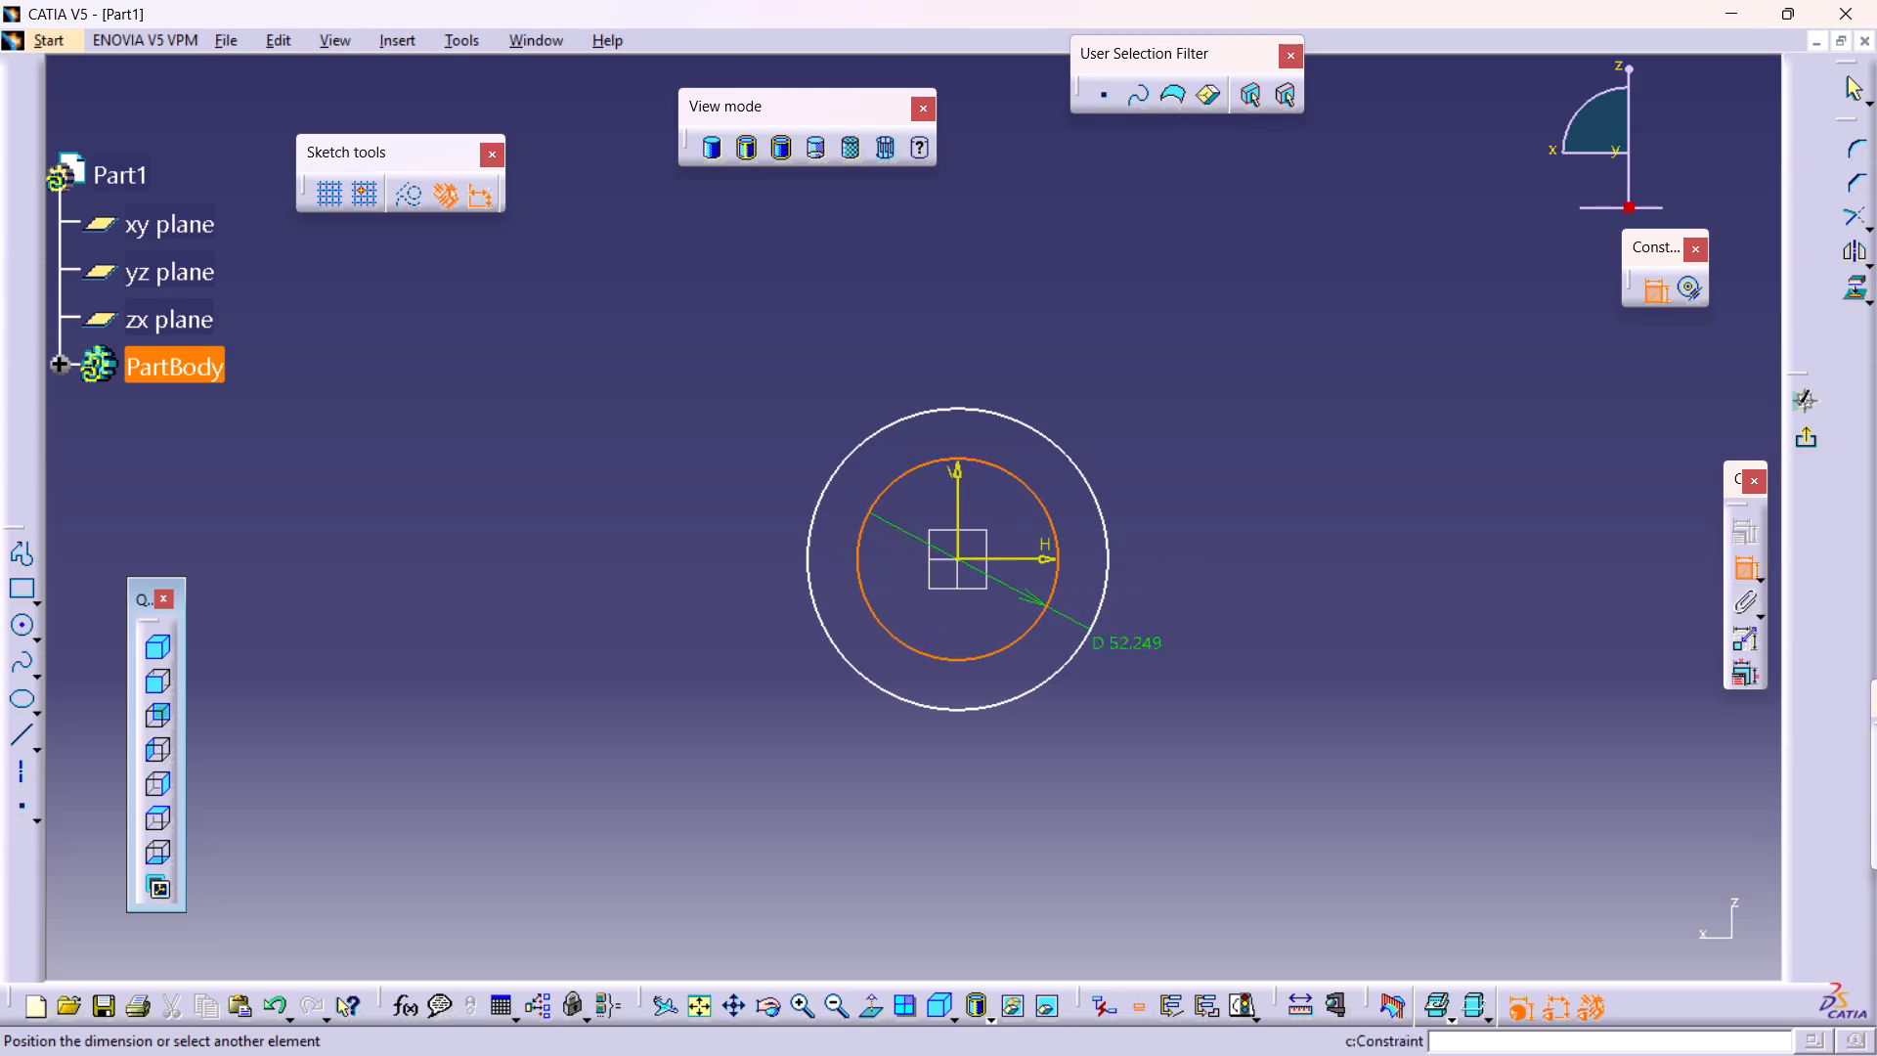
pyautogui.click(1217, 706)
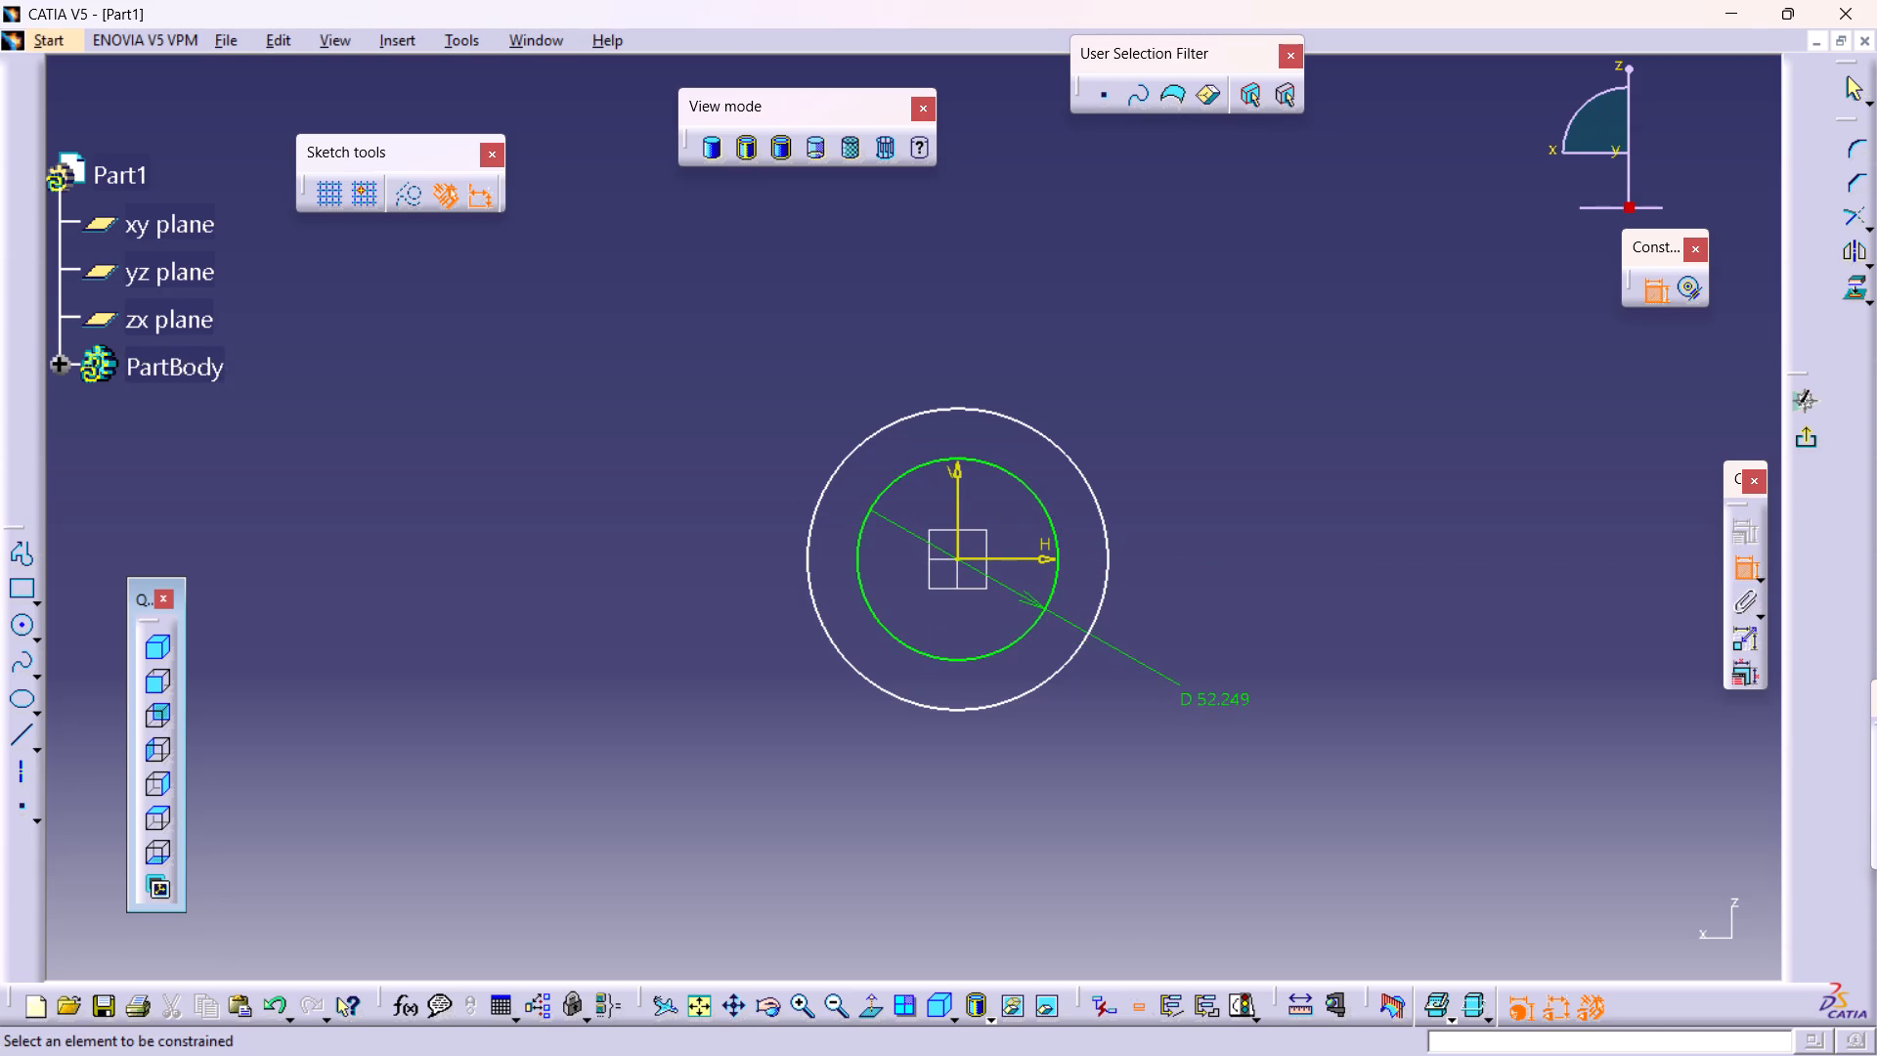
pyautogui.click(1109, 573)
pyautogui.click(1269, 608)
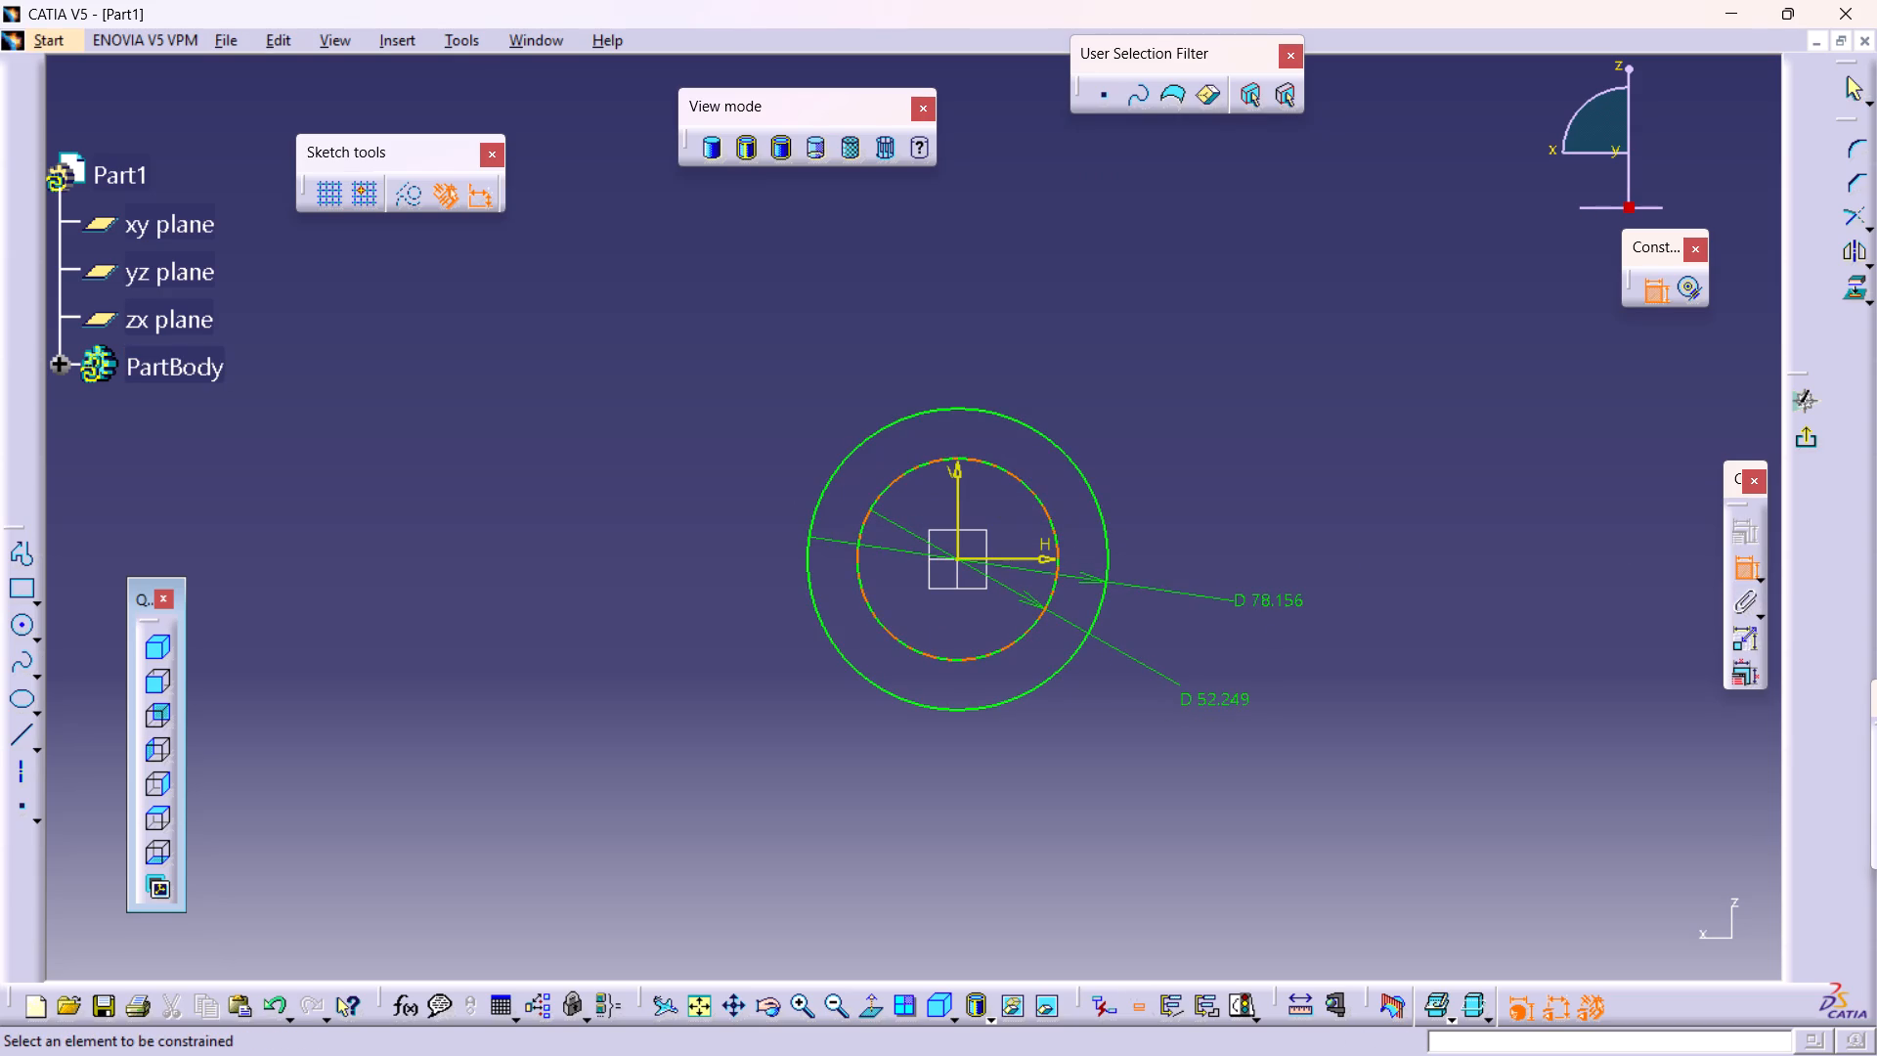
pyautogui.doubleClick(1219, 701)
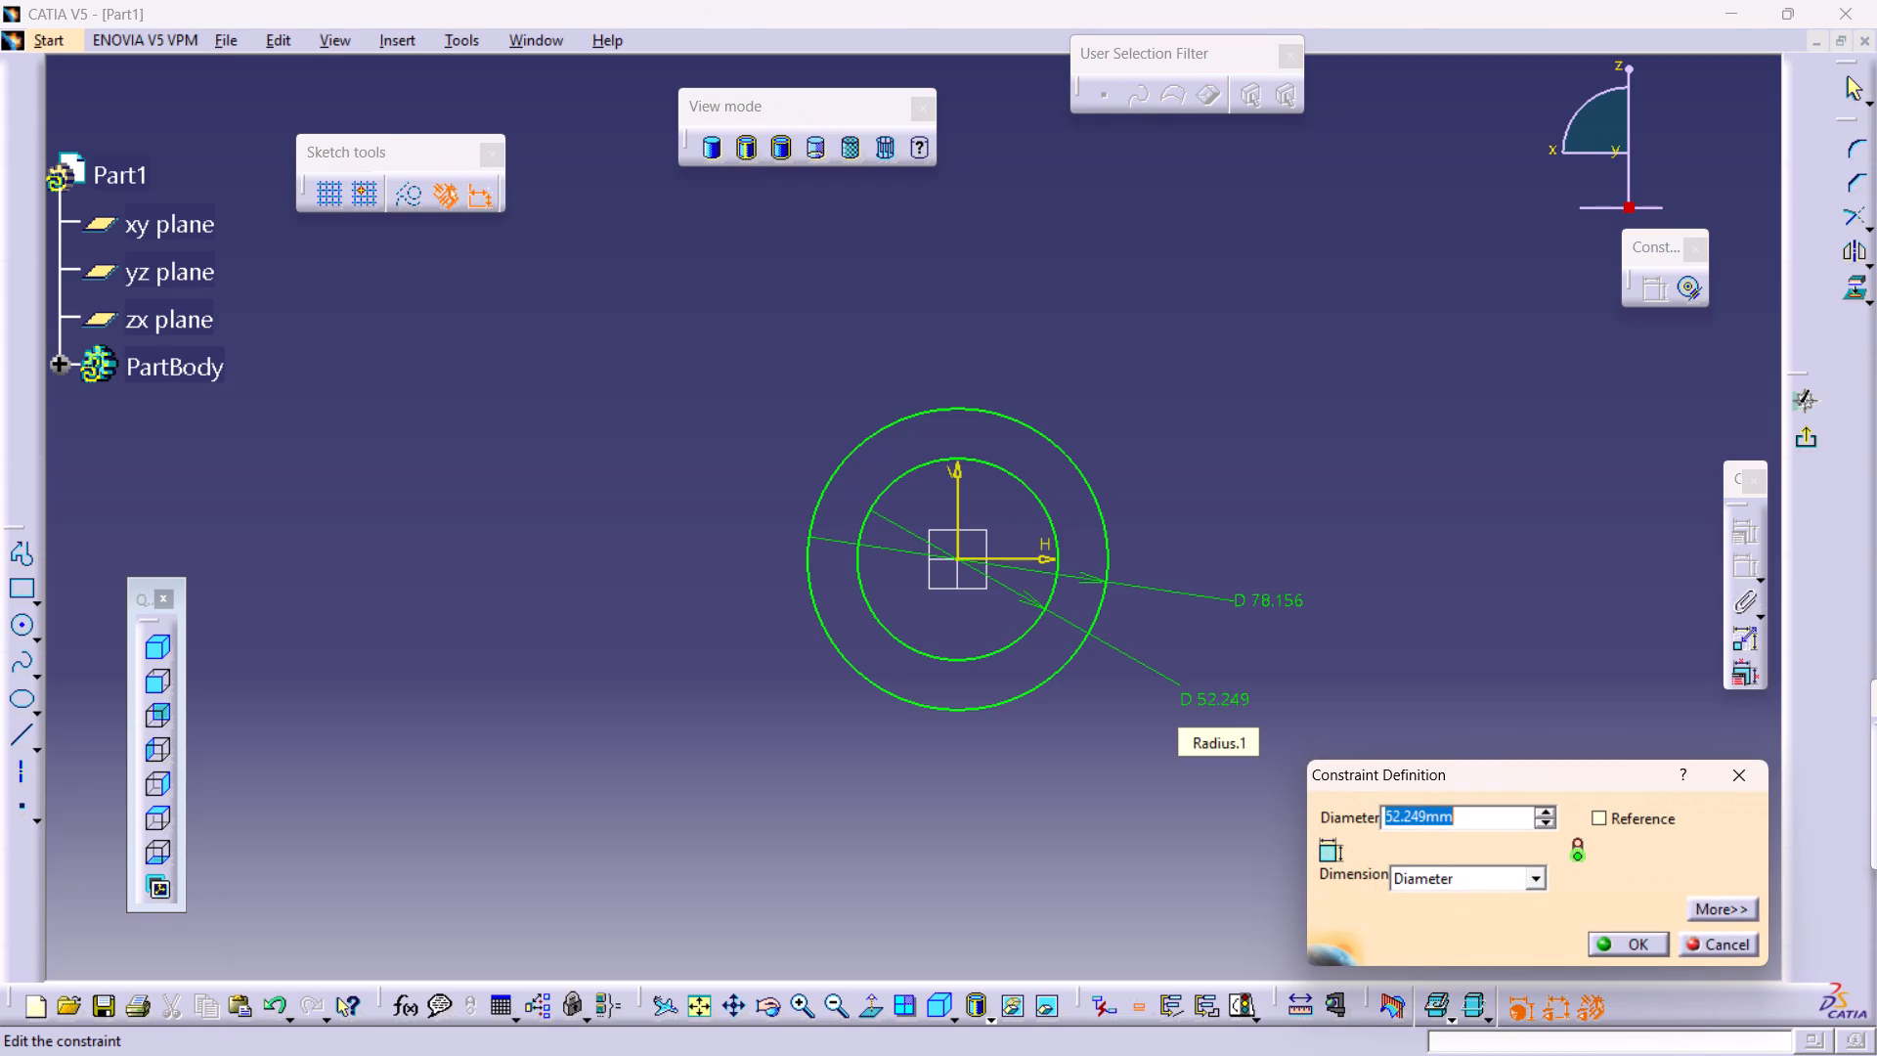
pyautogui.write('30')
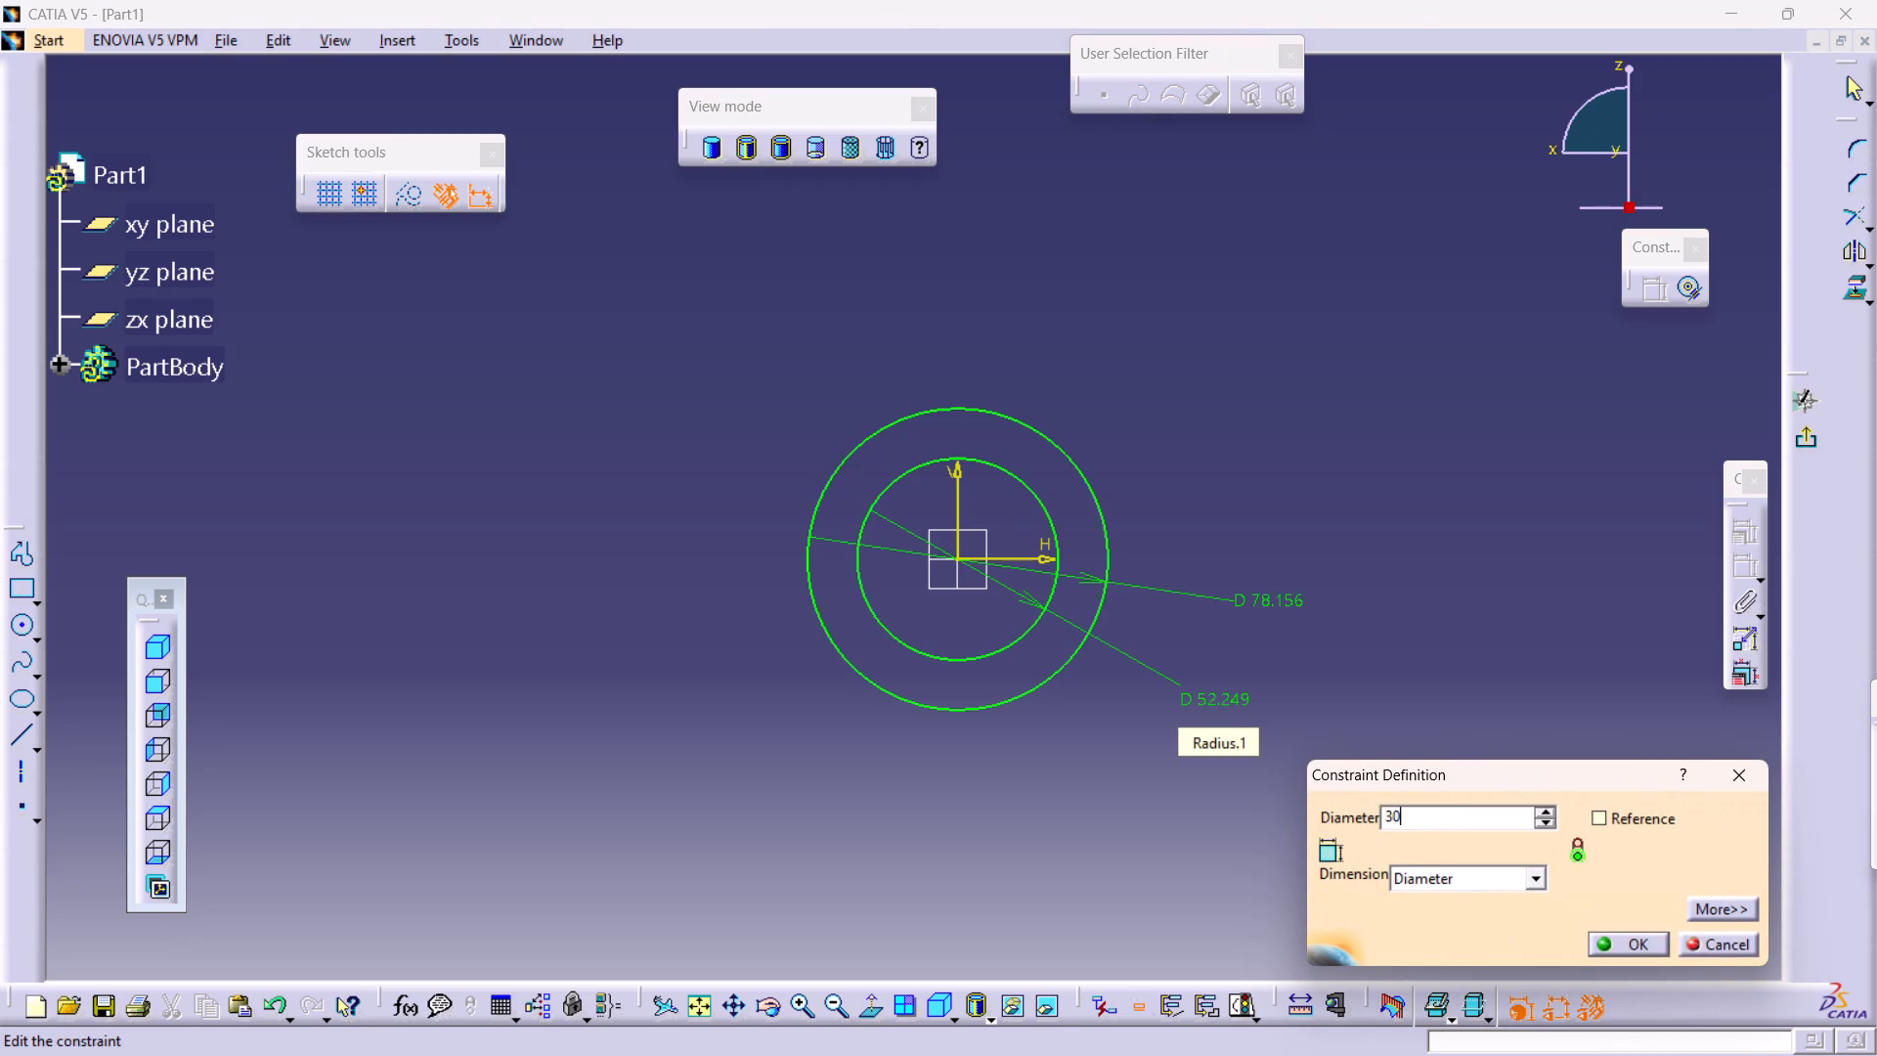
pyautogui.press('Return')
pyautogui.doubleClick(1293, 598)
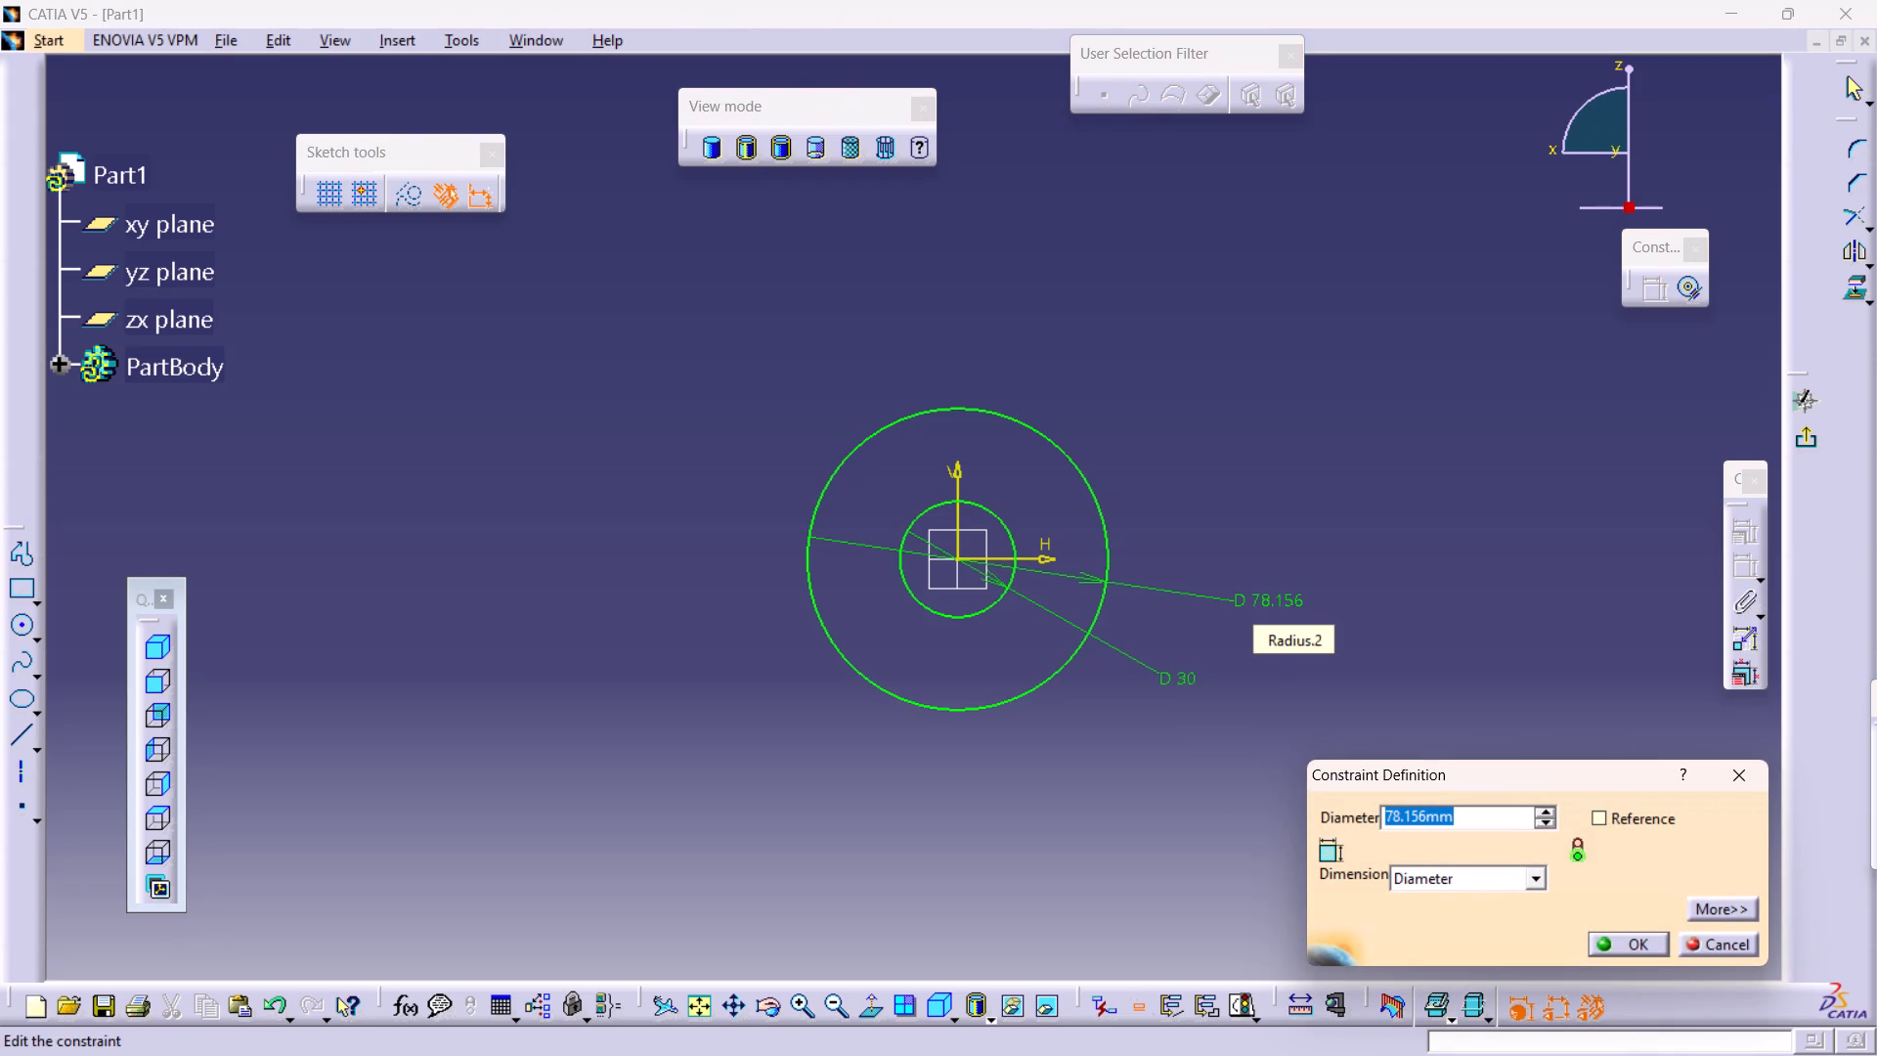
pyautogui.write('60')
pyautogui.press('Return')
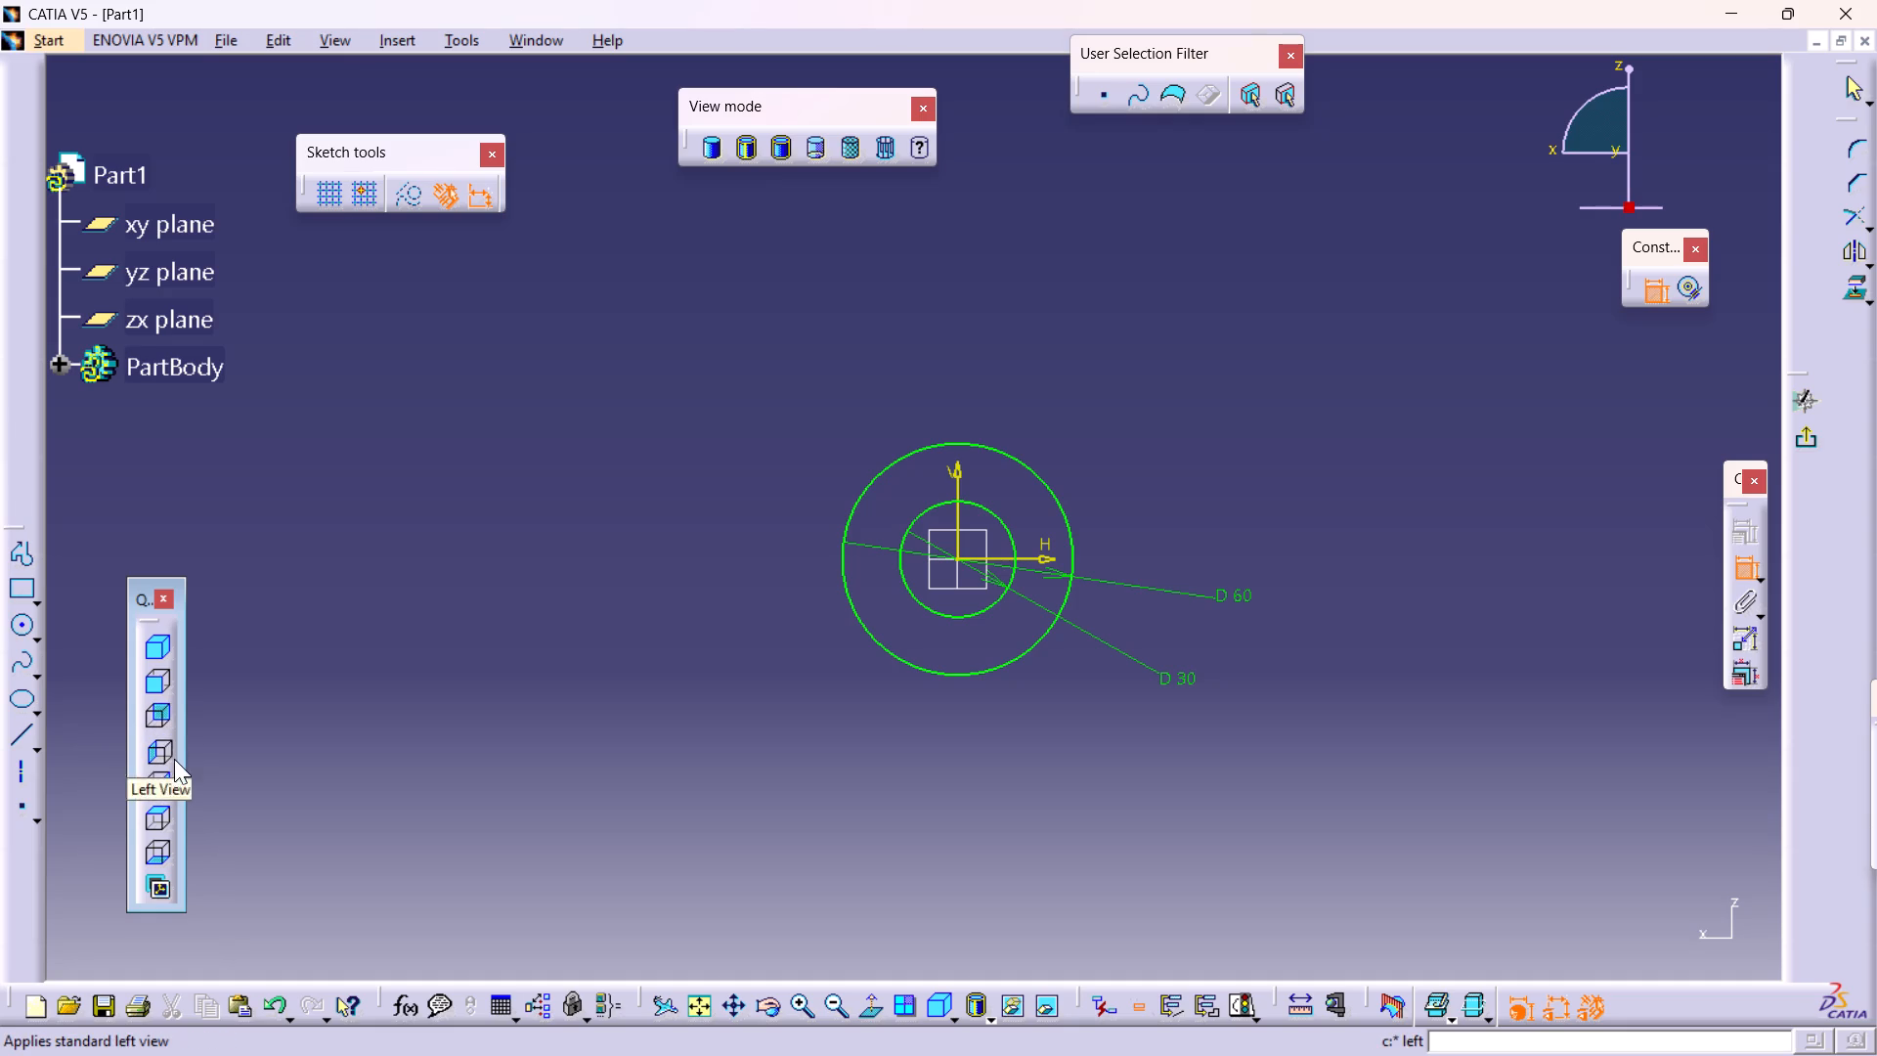
# View the circle sketch in the standard top, isometric, front, back and left views.
pyautogui.click(157, 820)
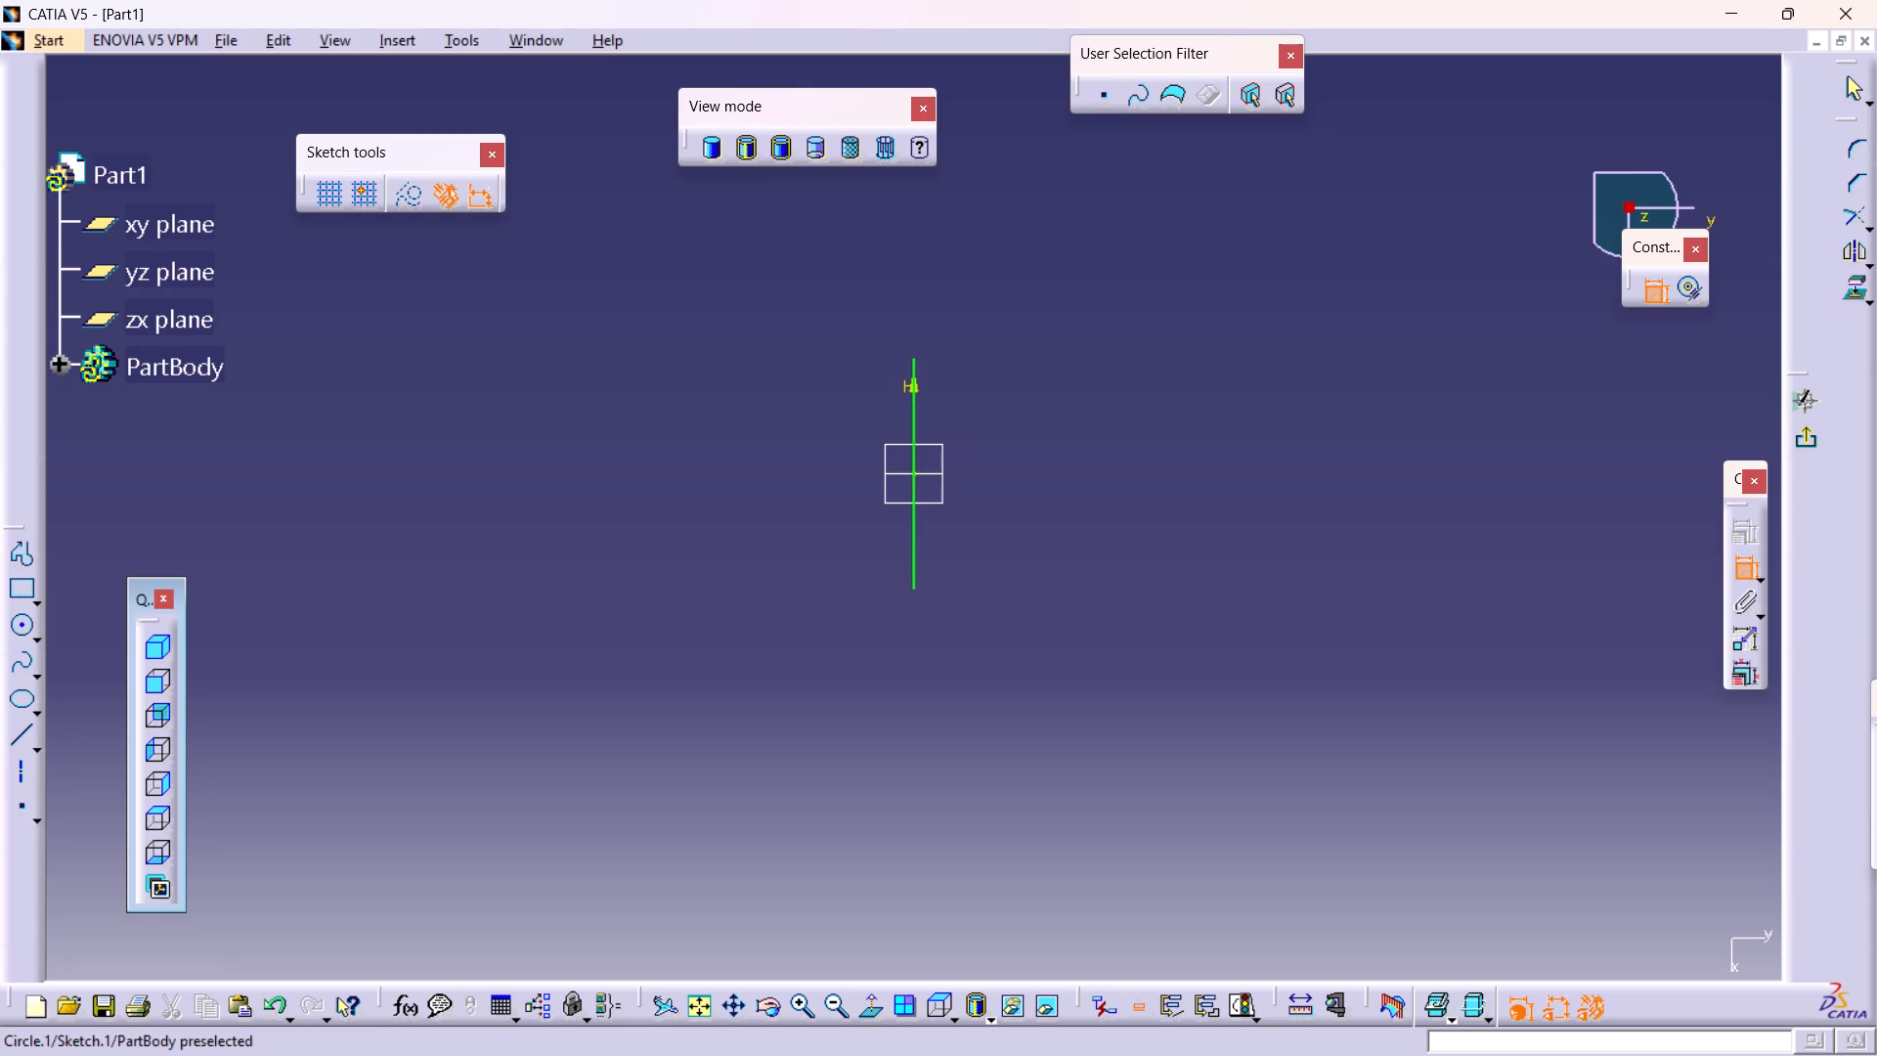
pyautogui.click(163, 639)
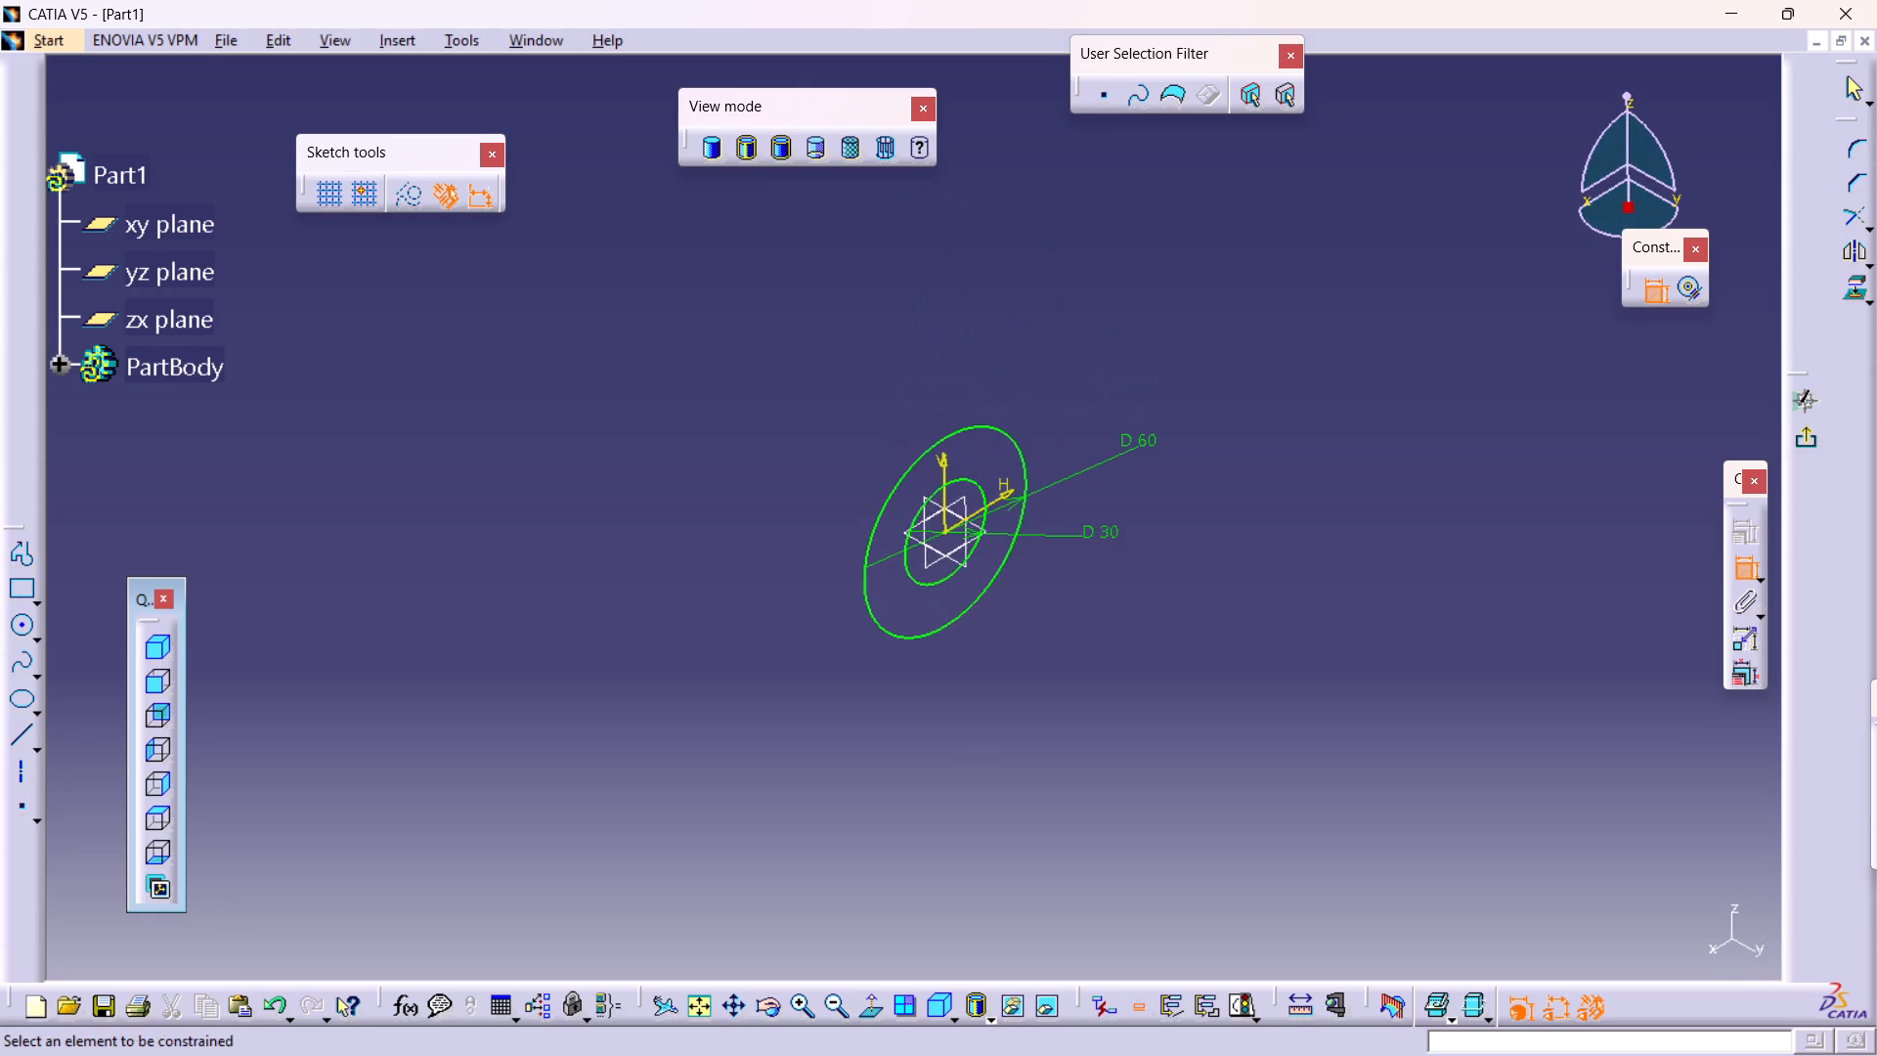
pyautogui.click(158, 688)
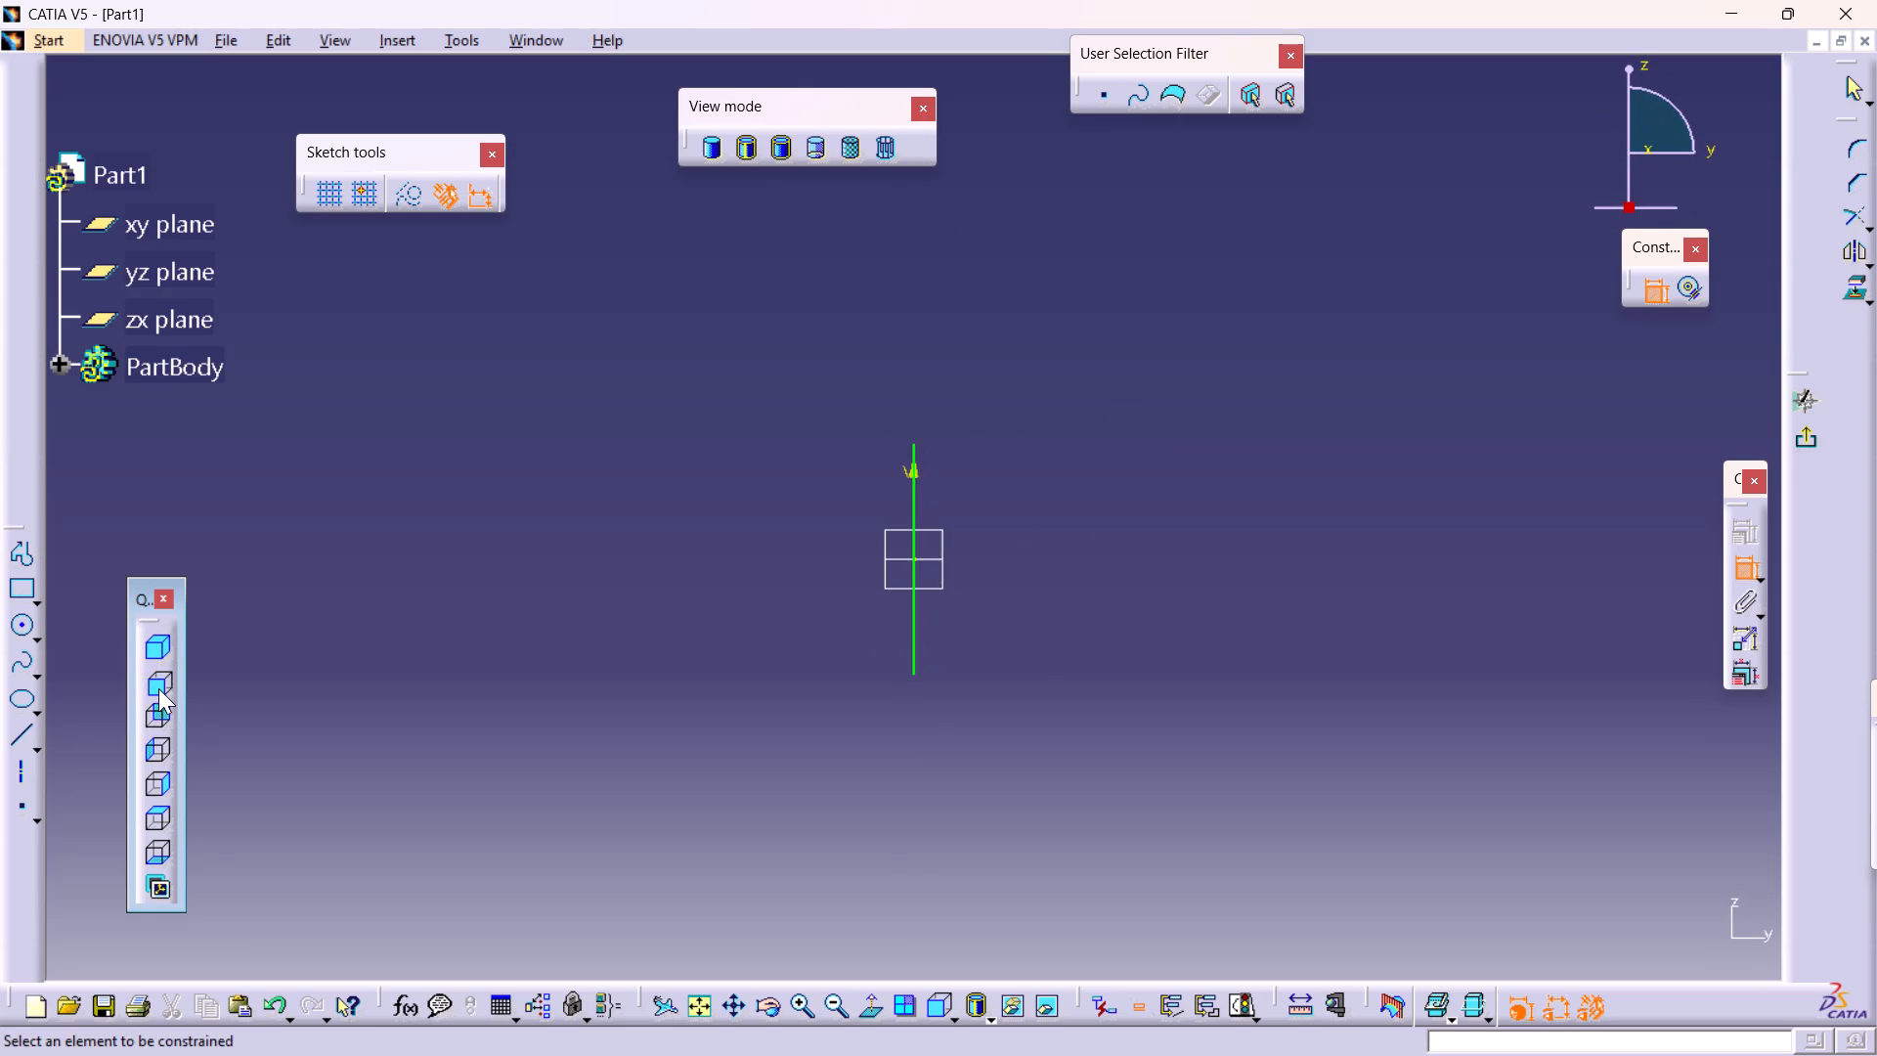
pyautogui.click(164, 726)
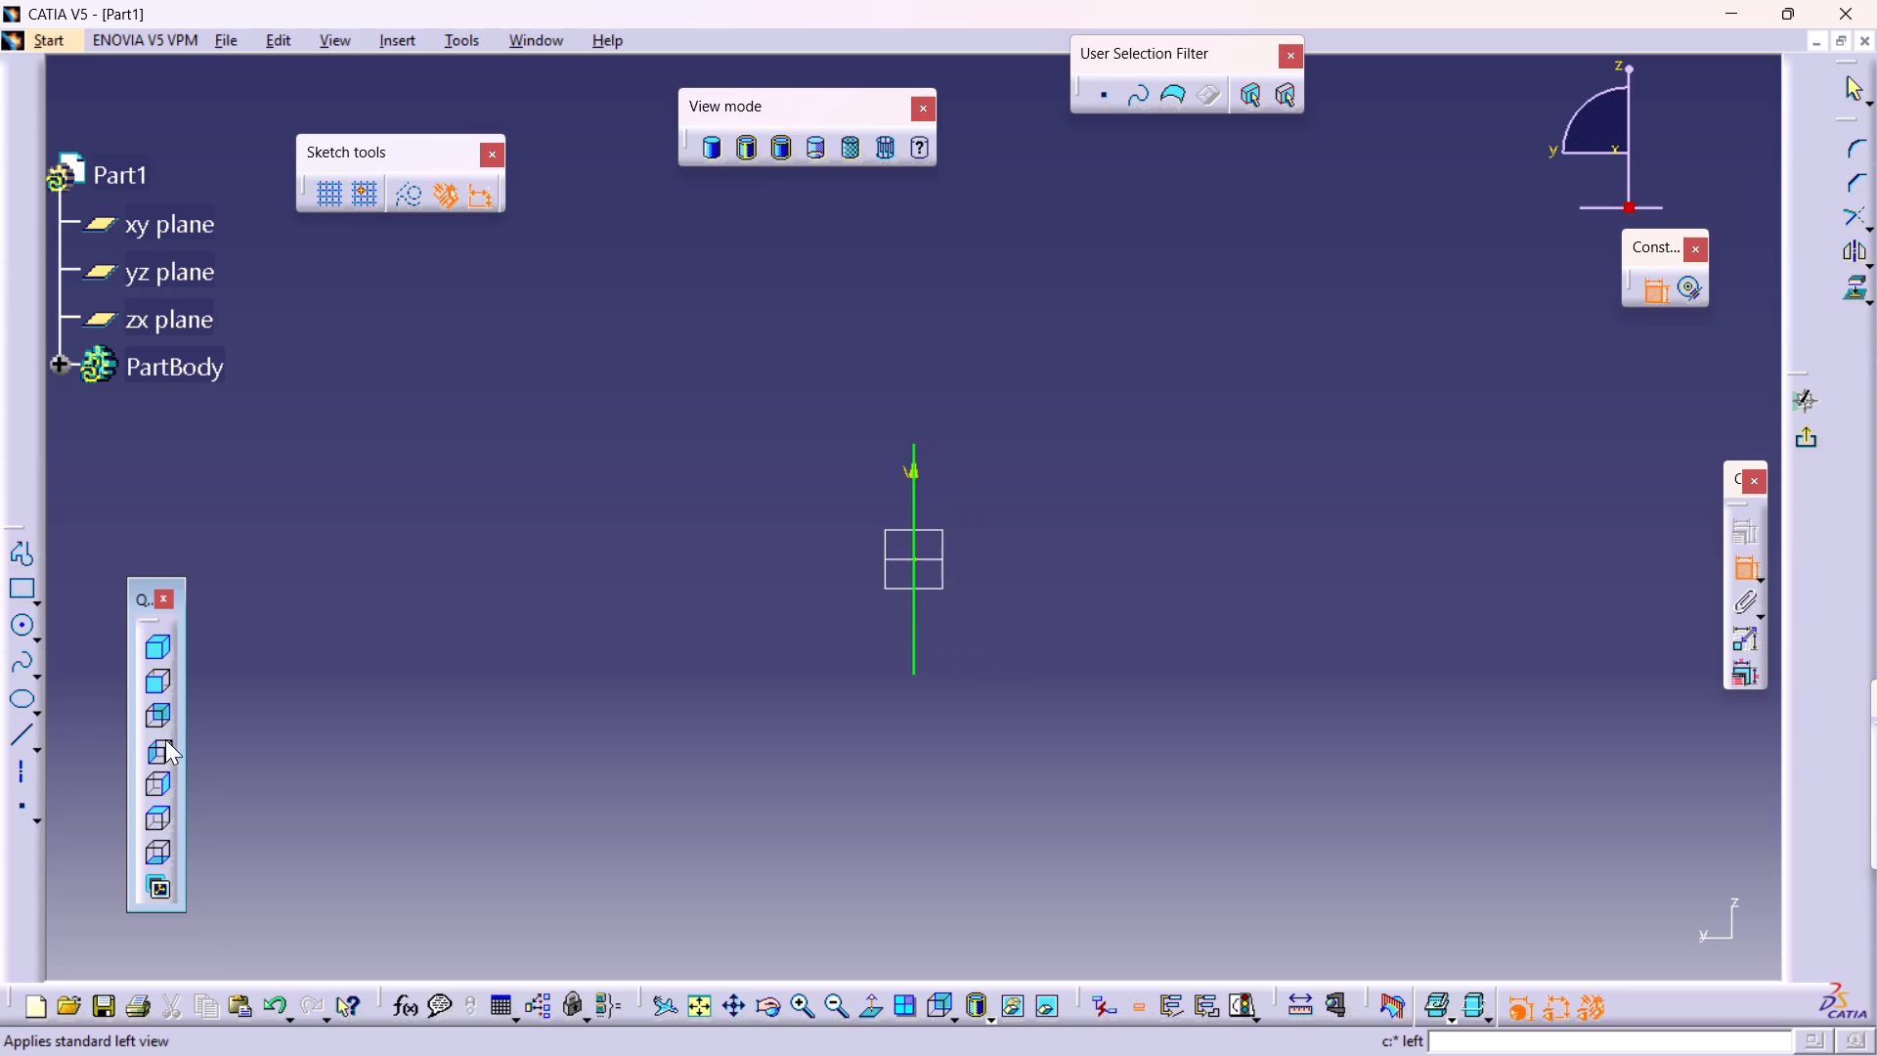
pyautogui.click(169, 756)
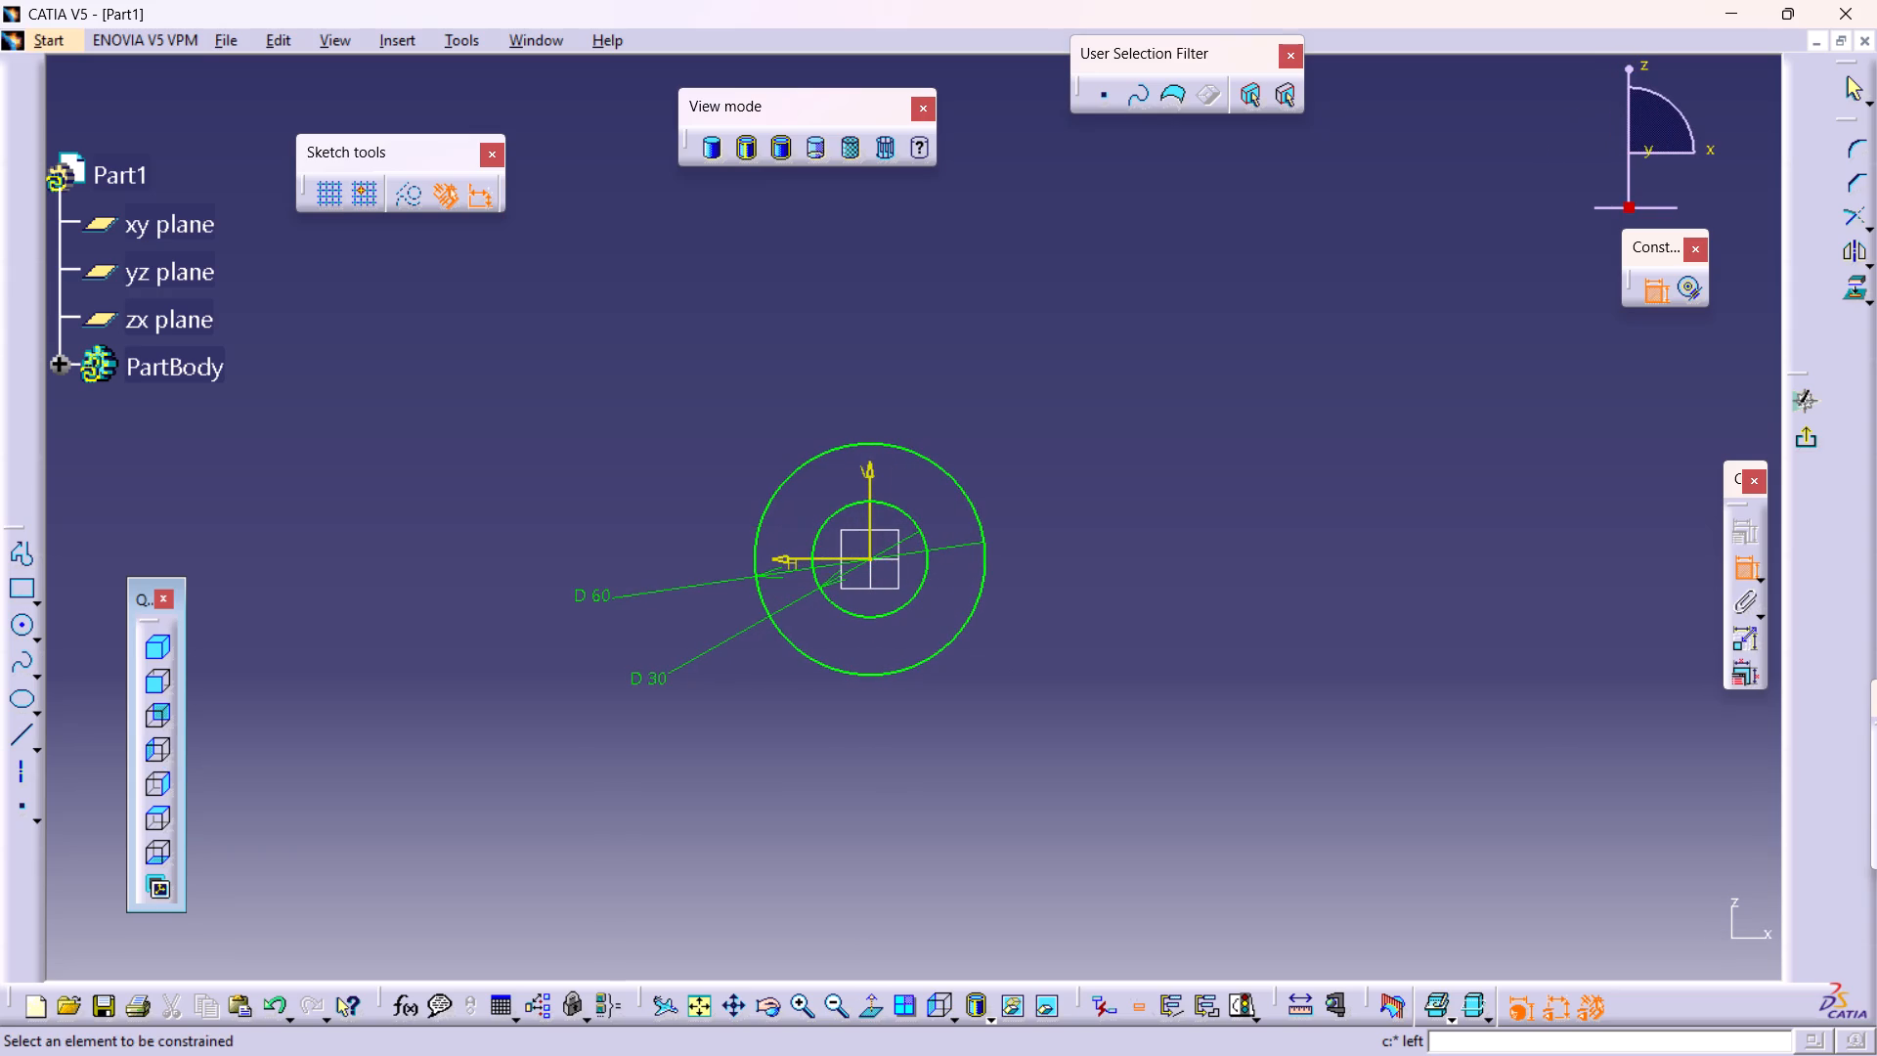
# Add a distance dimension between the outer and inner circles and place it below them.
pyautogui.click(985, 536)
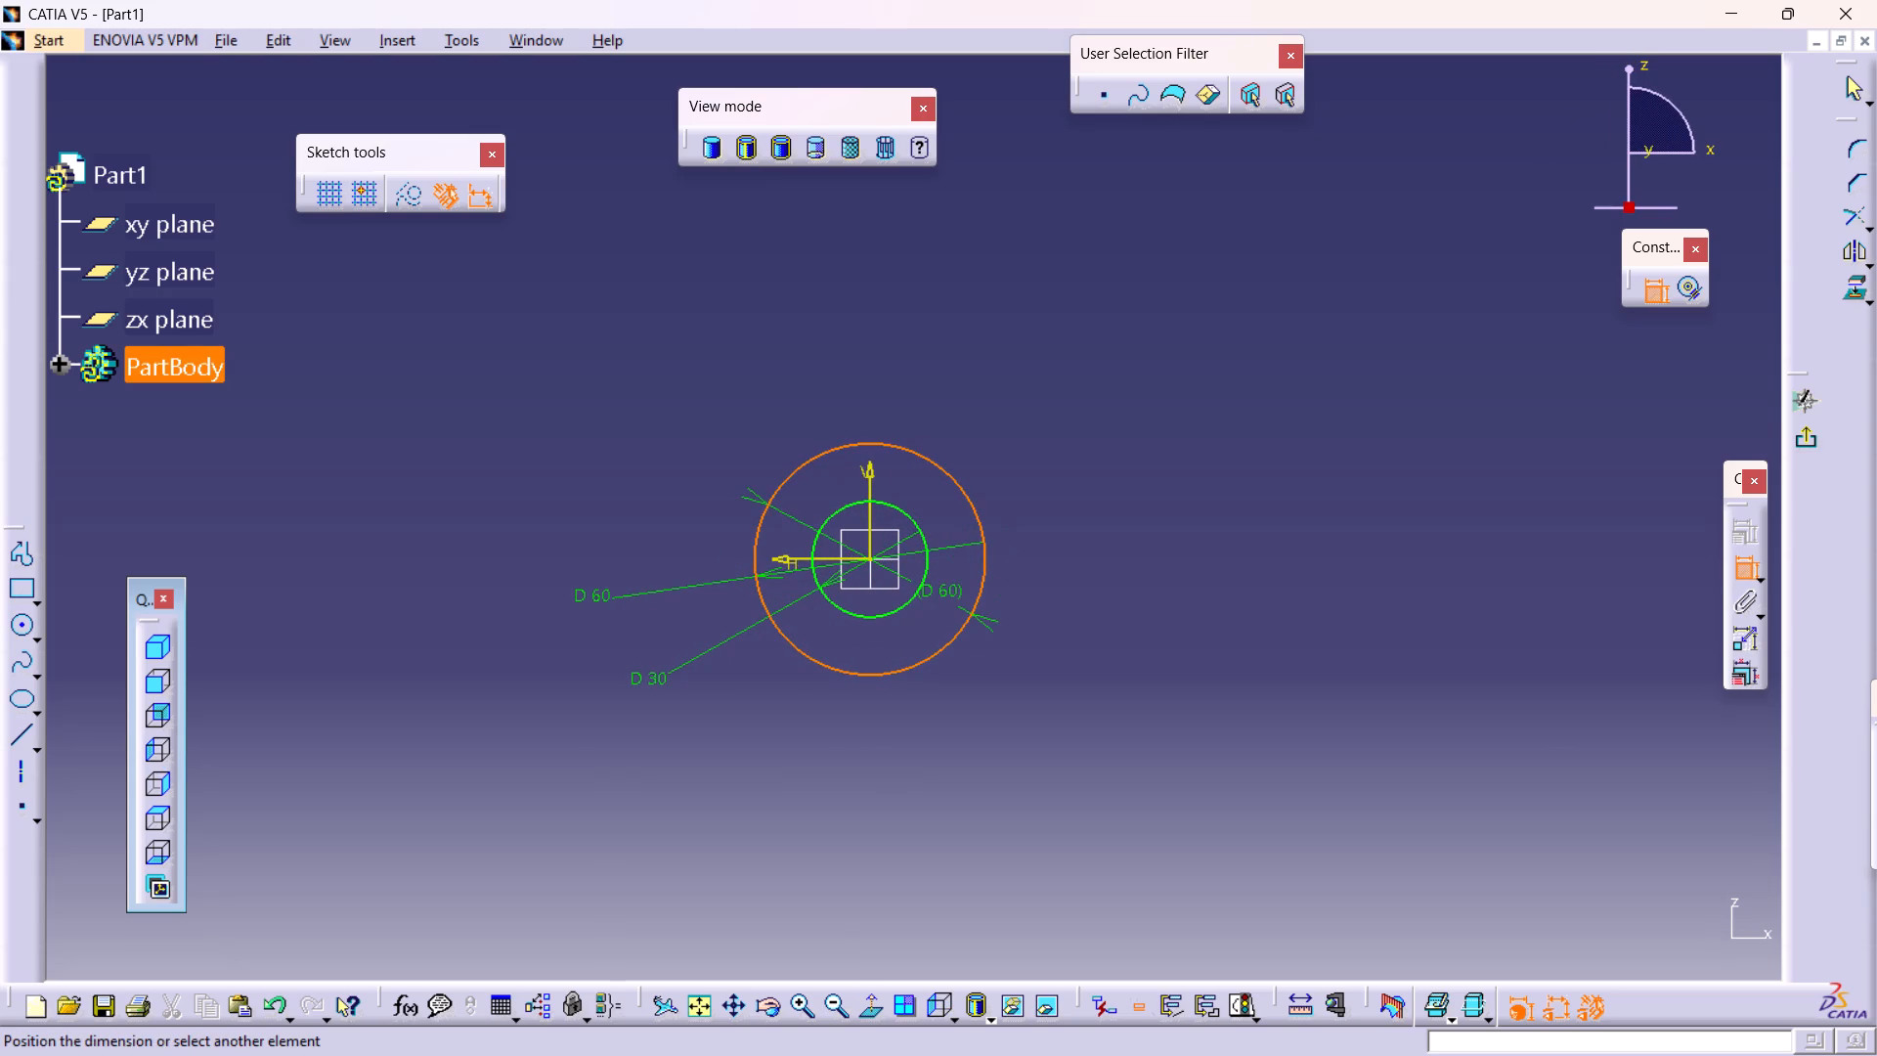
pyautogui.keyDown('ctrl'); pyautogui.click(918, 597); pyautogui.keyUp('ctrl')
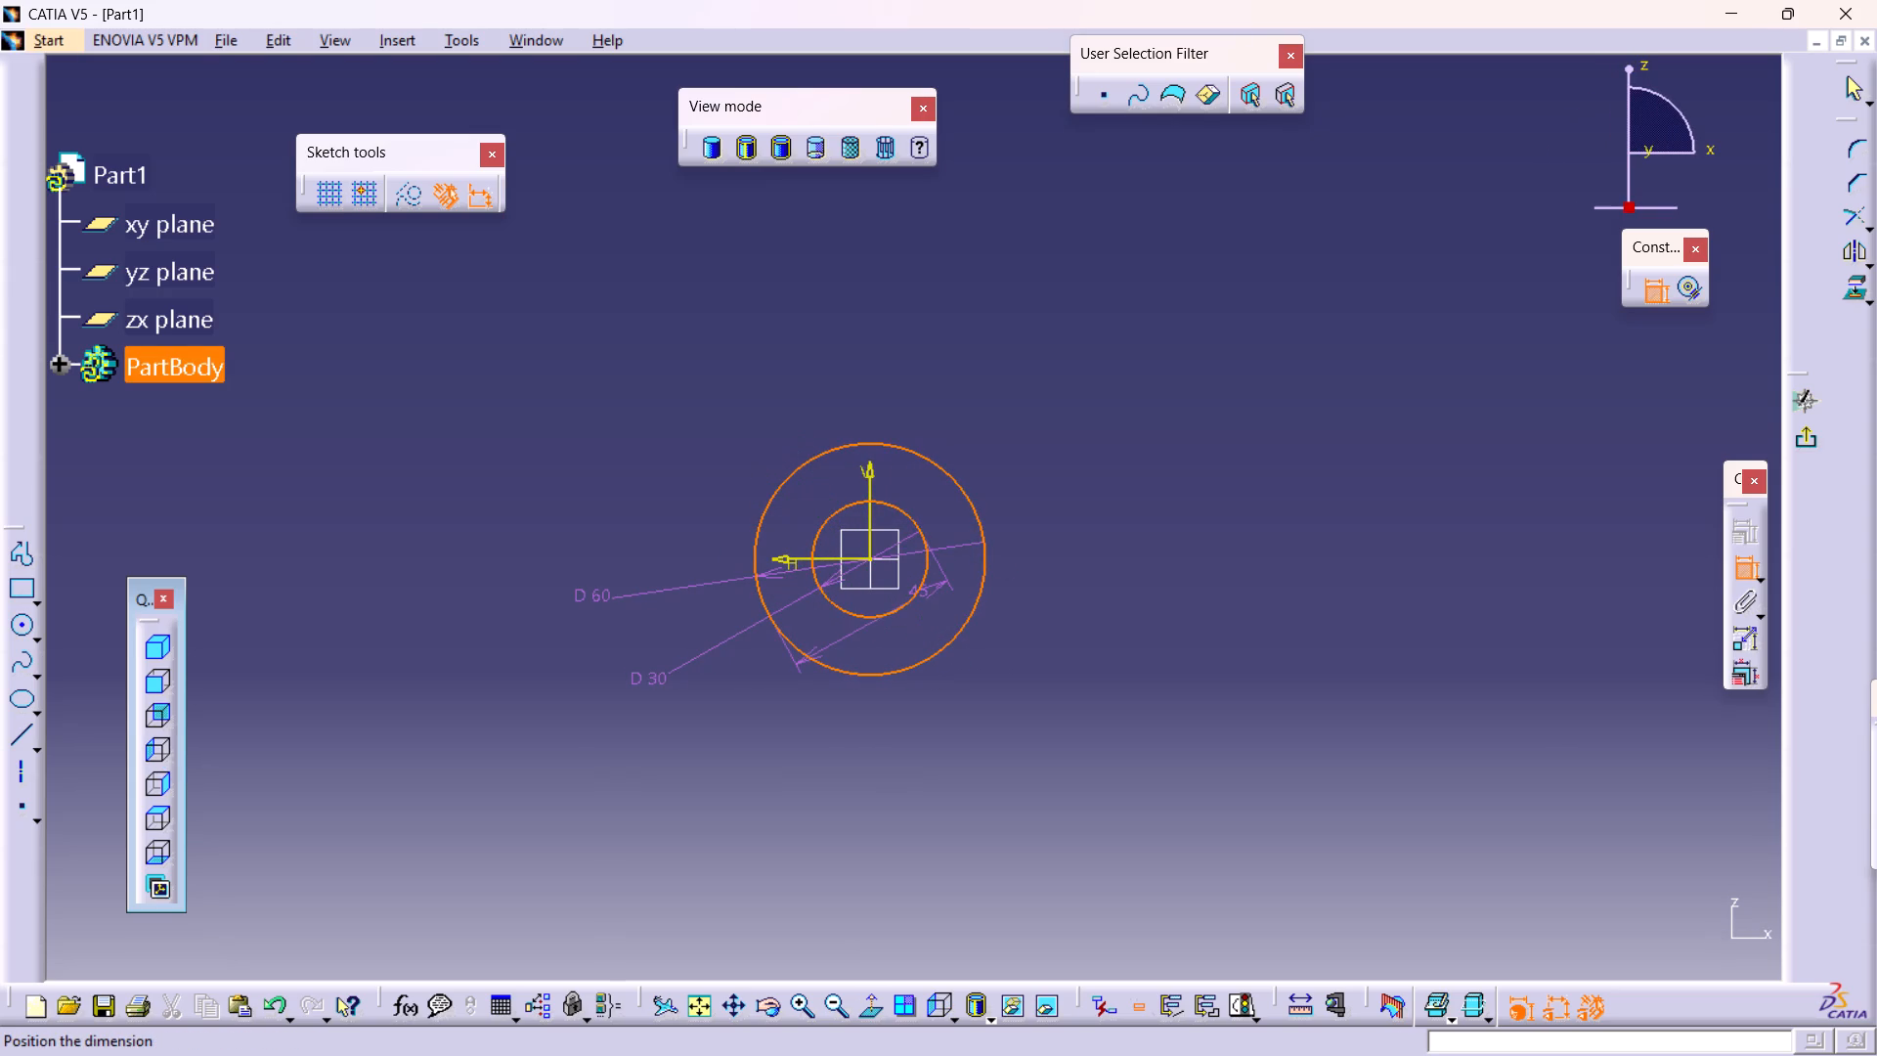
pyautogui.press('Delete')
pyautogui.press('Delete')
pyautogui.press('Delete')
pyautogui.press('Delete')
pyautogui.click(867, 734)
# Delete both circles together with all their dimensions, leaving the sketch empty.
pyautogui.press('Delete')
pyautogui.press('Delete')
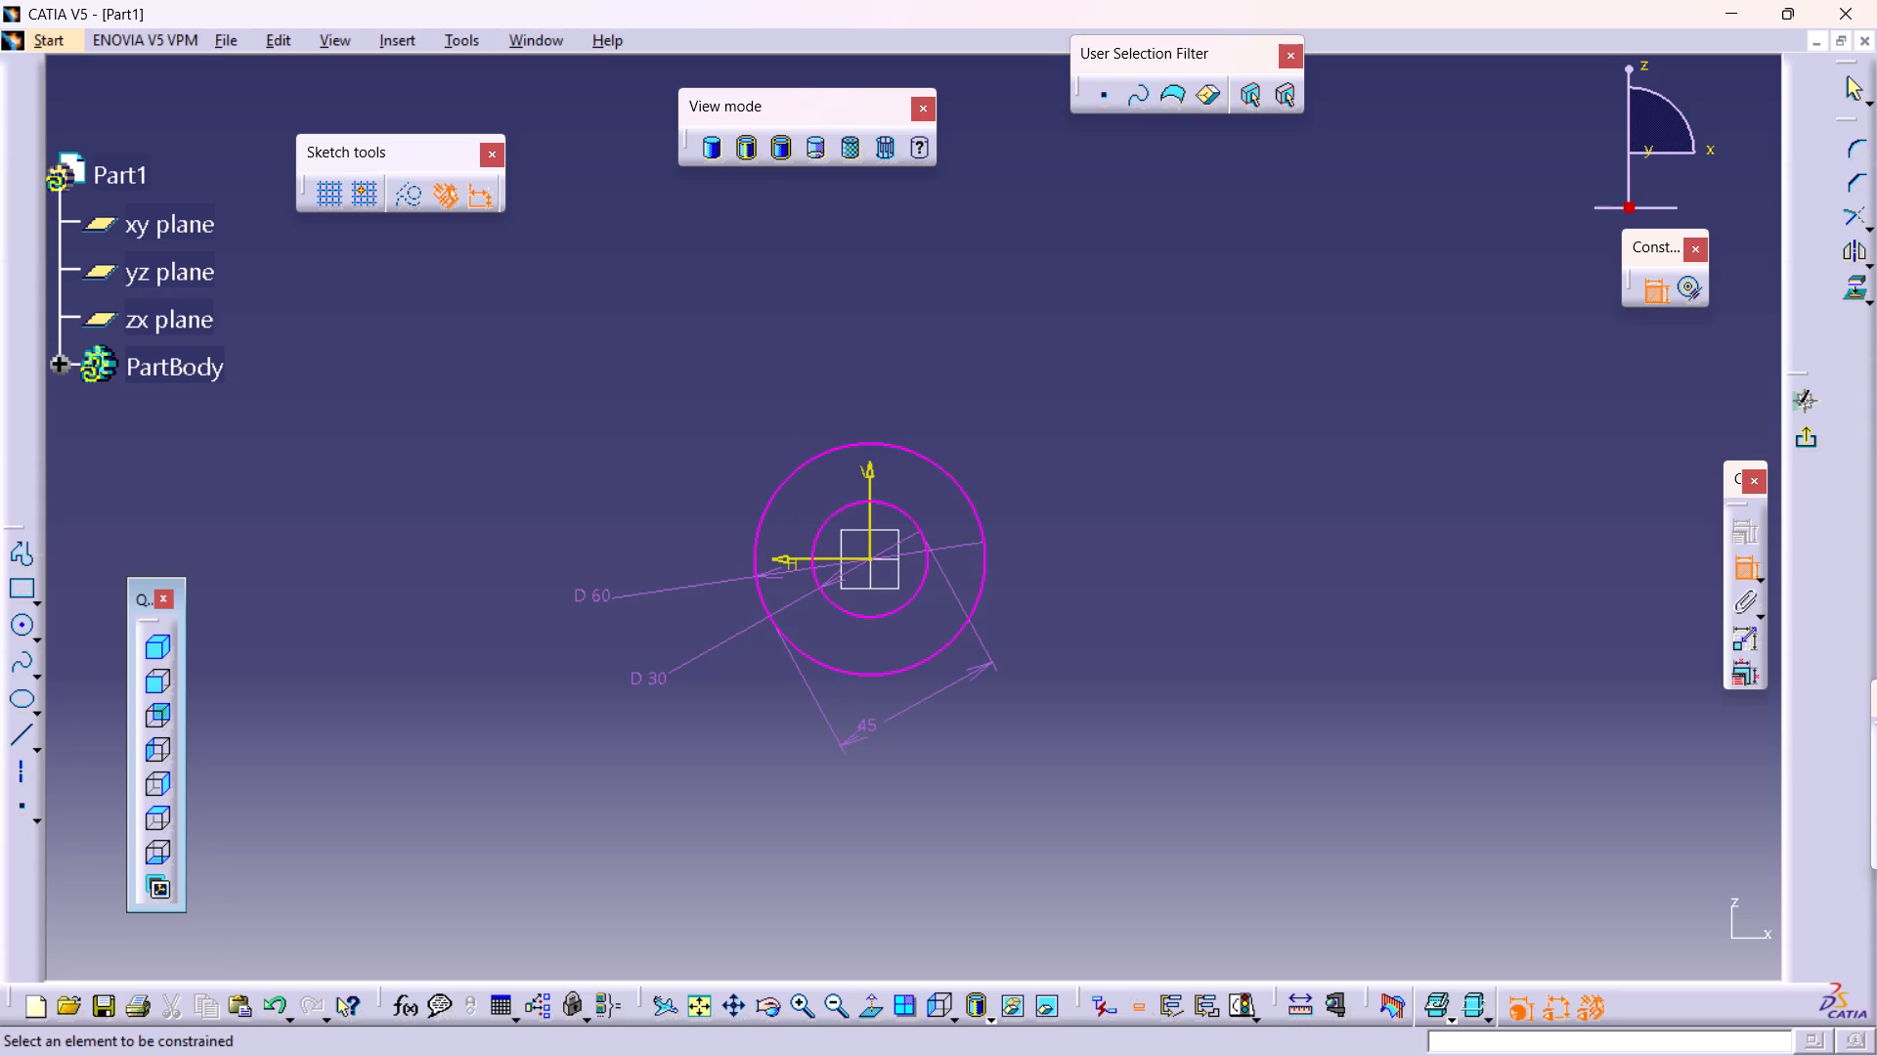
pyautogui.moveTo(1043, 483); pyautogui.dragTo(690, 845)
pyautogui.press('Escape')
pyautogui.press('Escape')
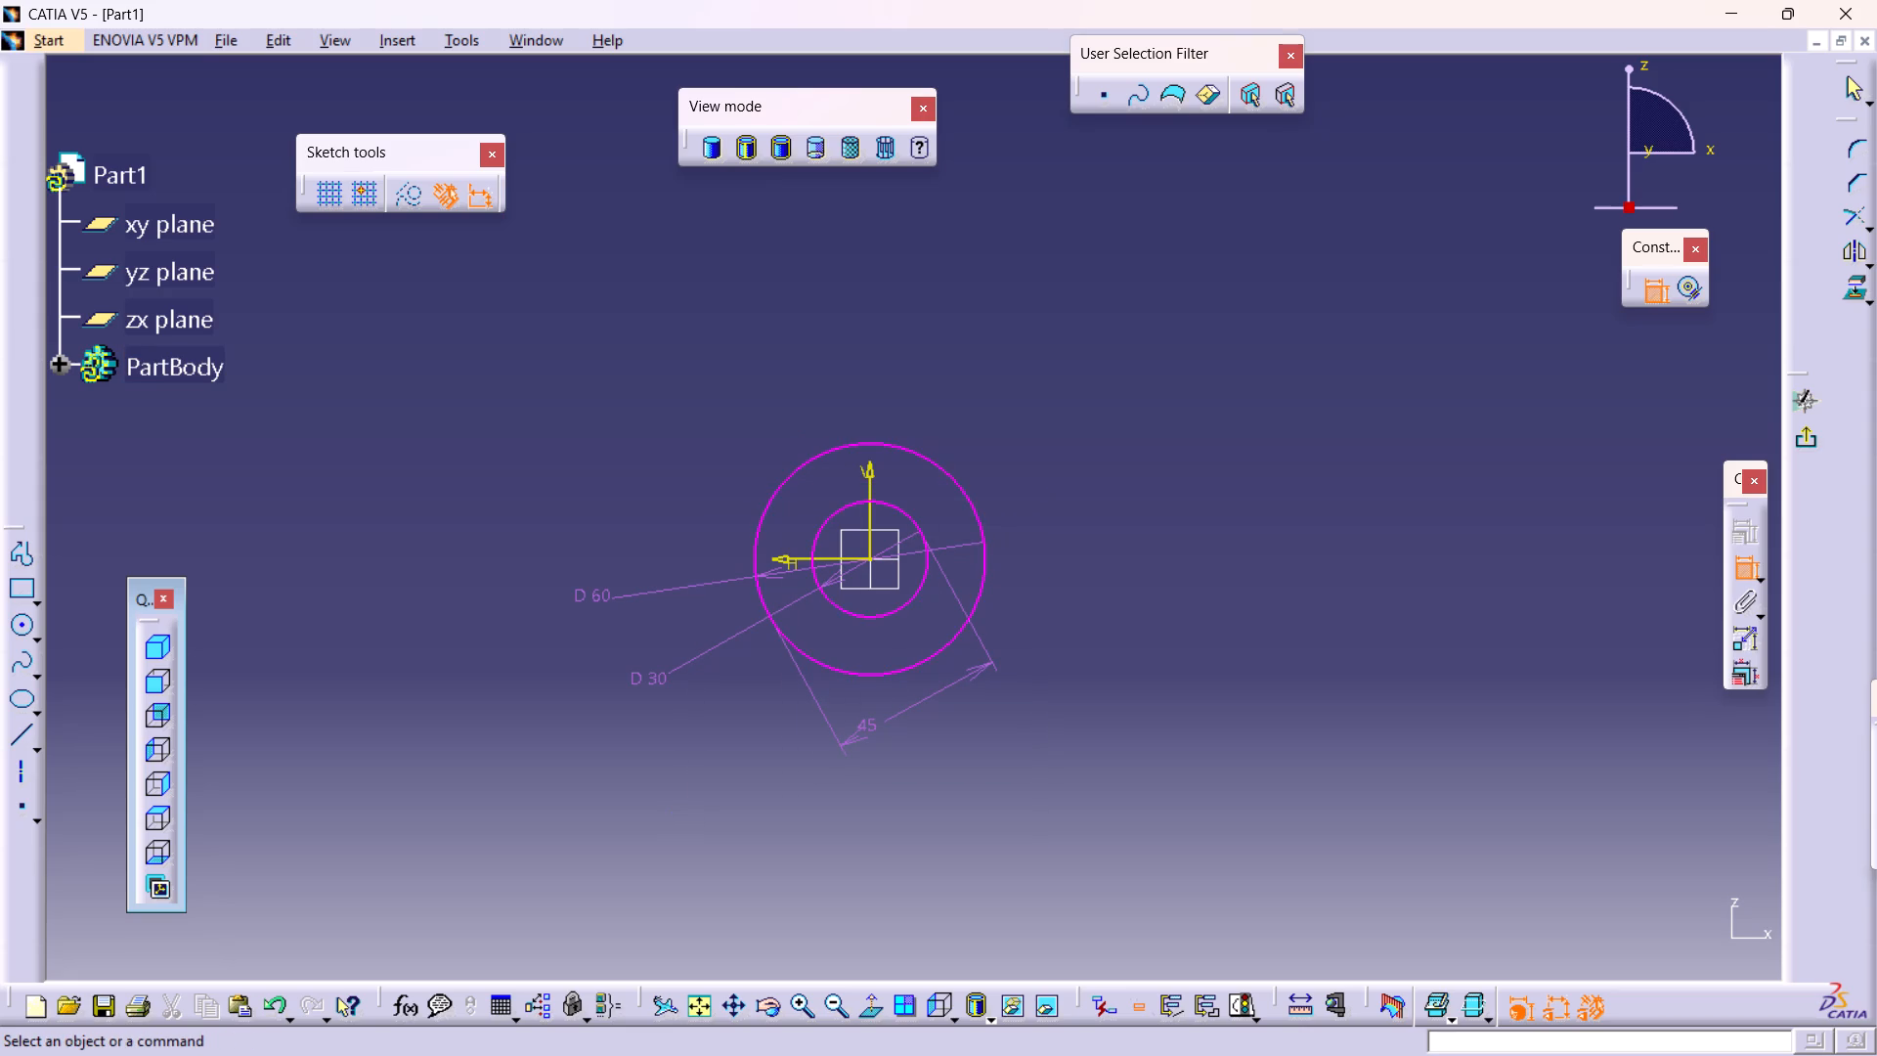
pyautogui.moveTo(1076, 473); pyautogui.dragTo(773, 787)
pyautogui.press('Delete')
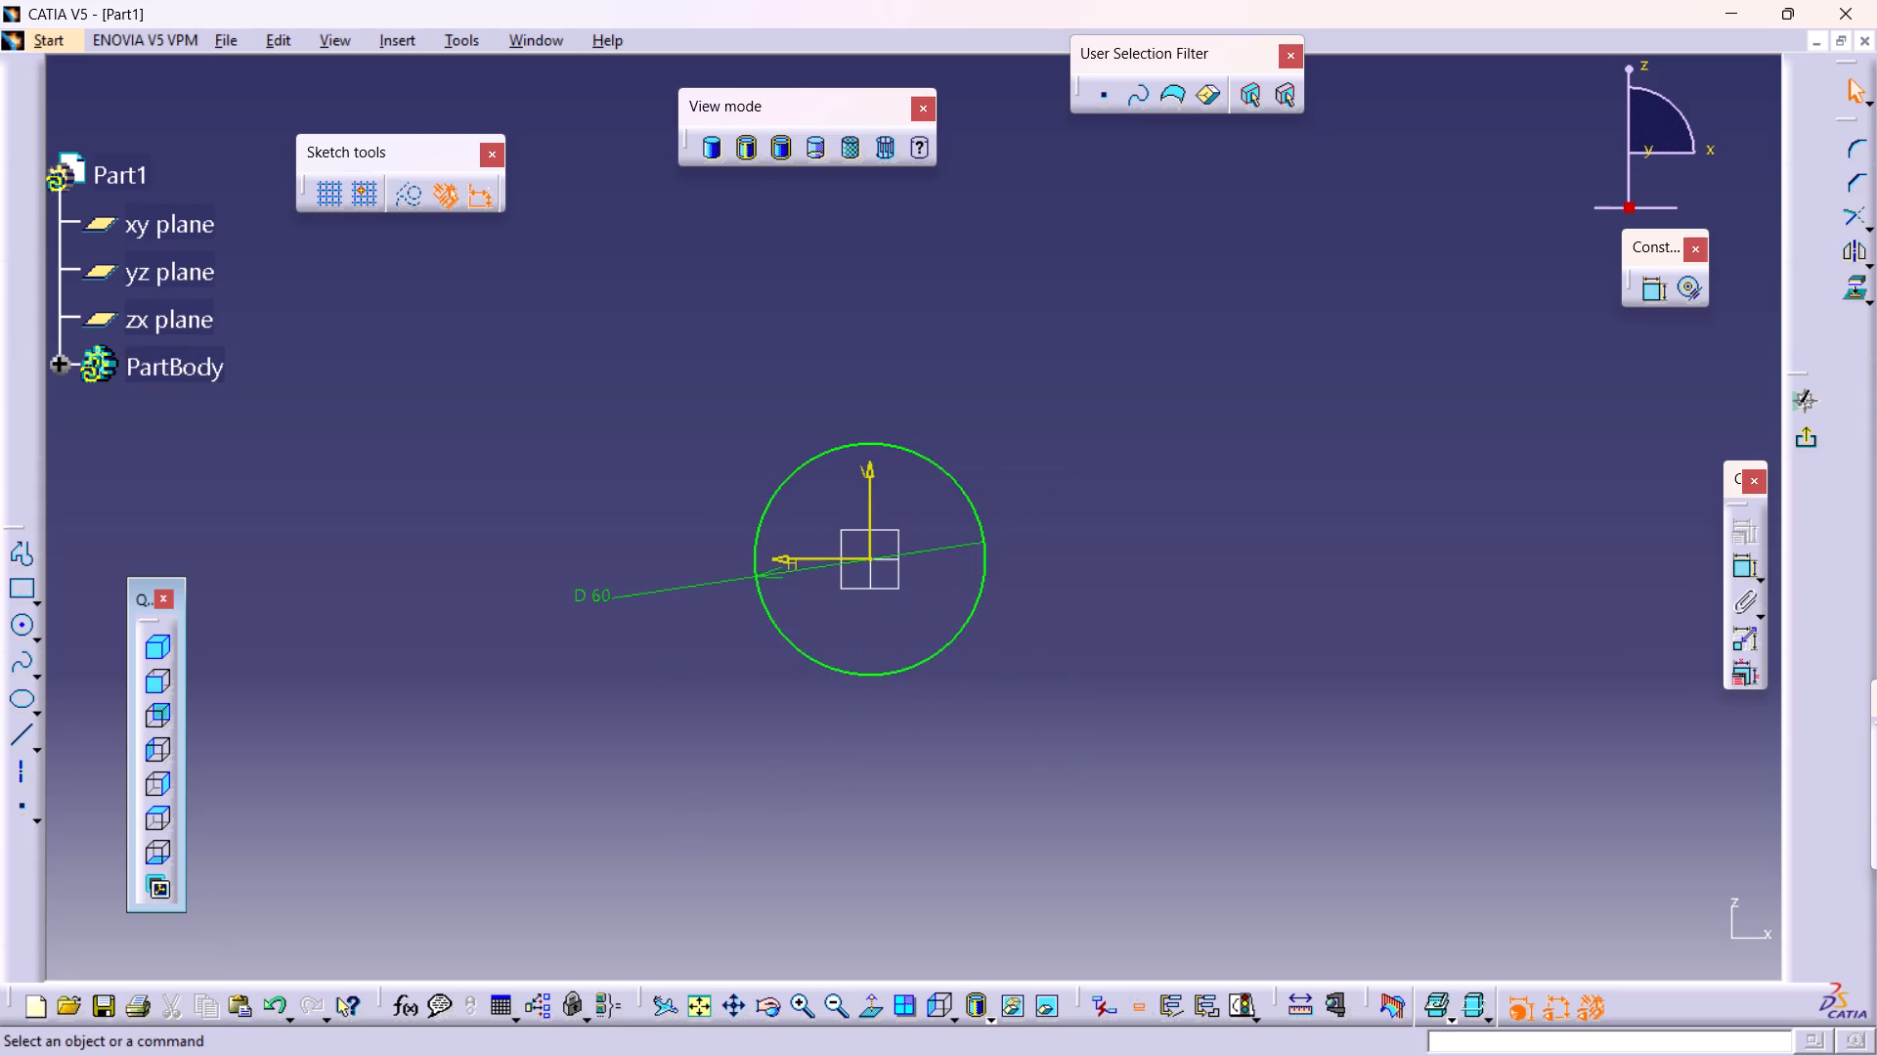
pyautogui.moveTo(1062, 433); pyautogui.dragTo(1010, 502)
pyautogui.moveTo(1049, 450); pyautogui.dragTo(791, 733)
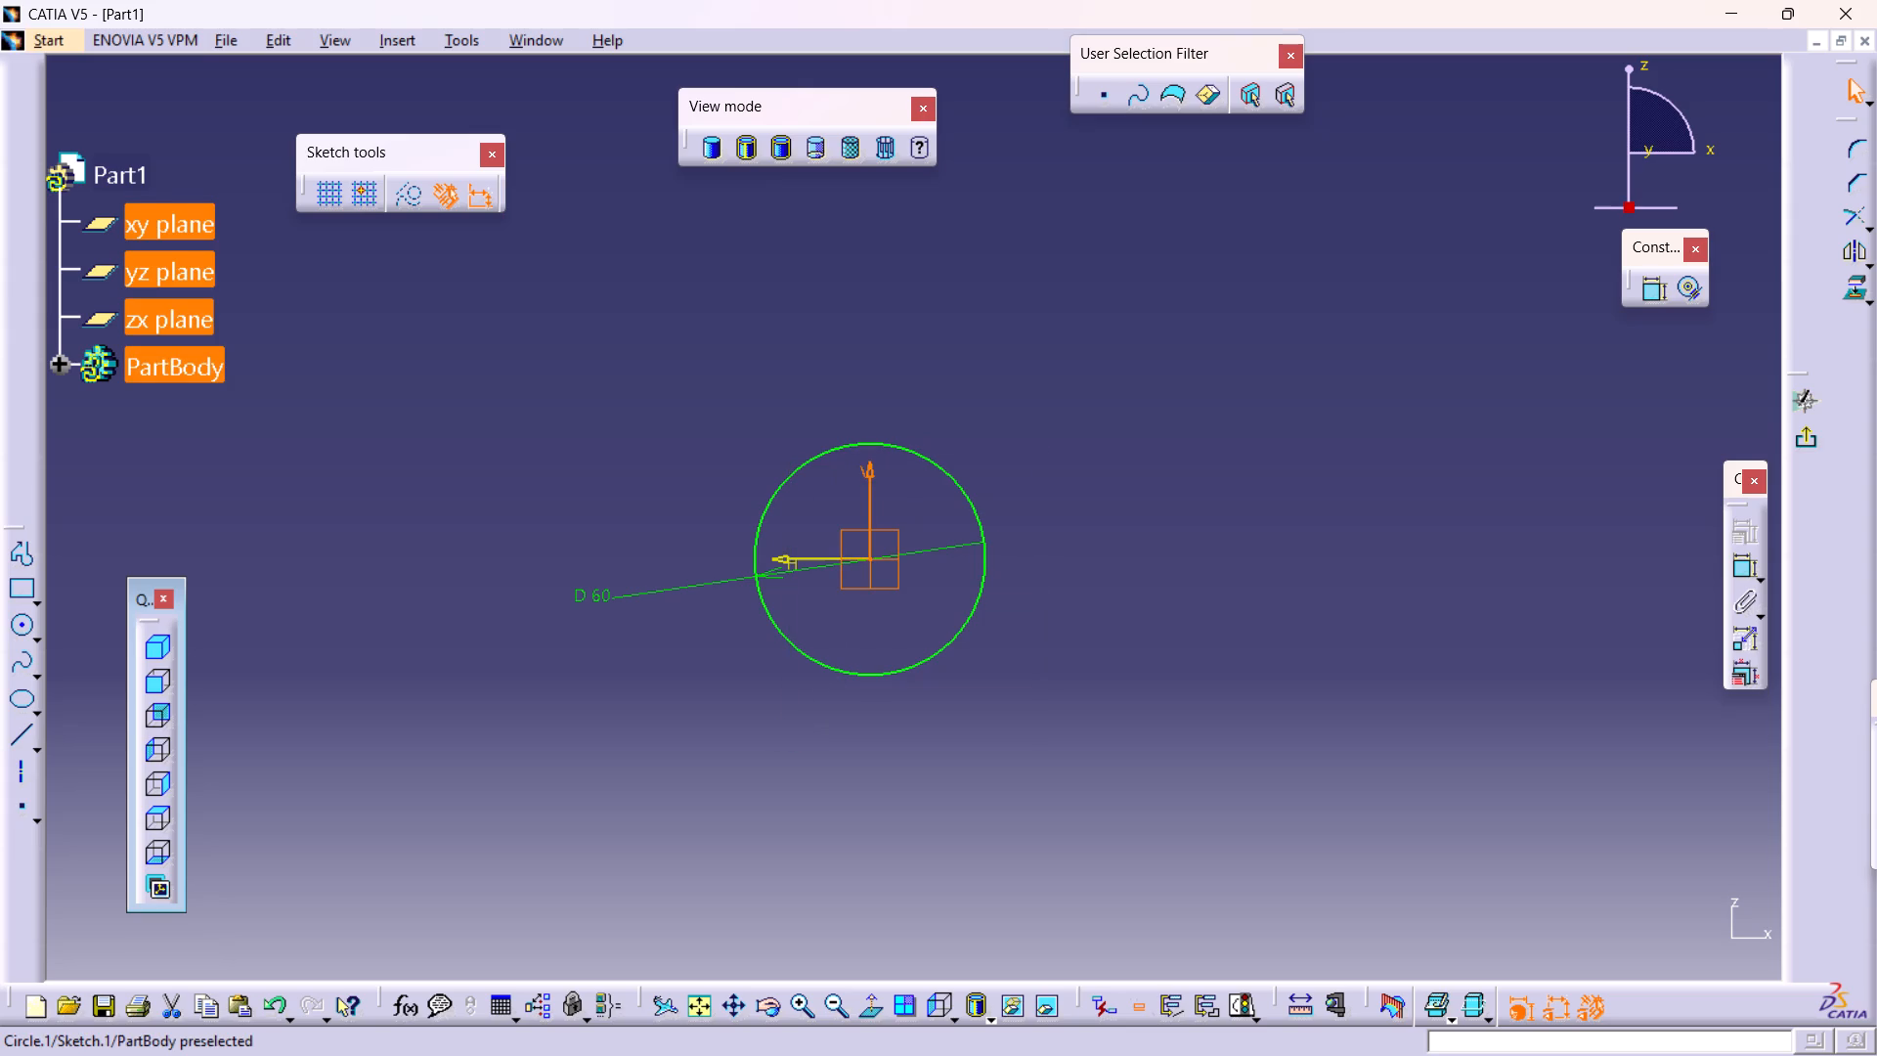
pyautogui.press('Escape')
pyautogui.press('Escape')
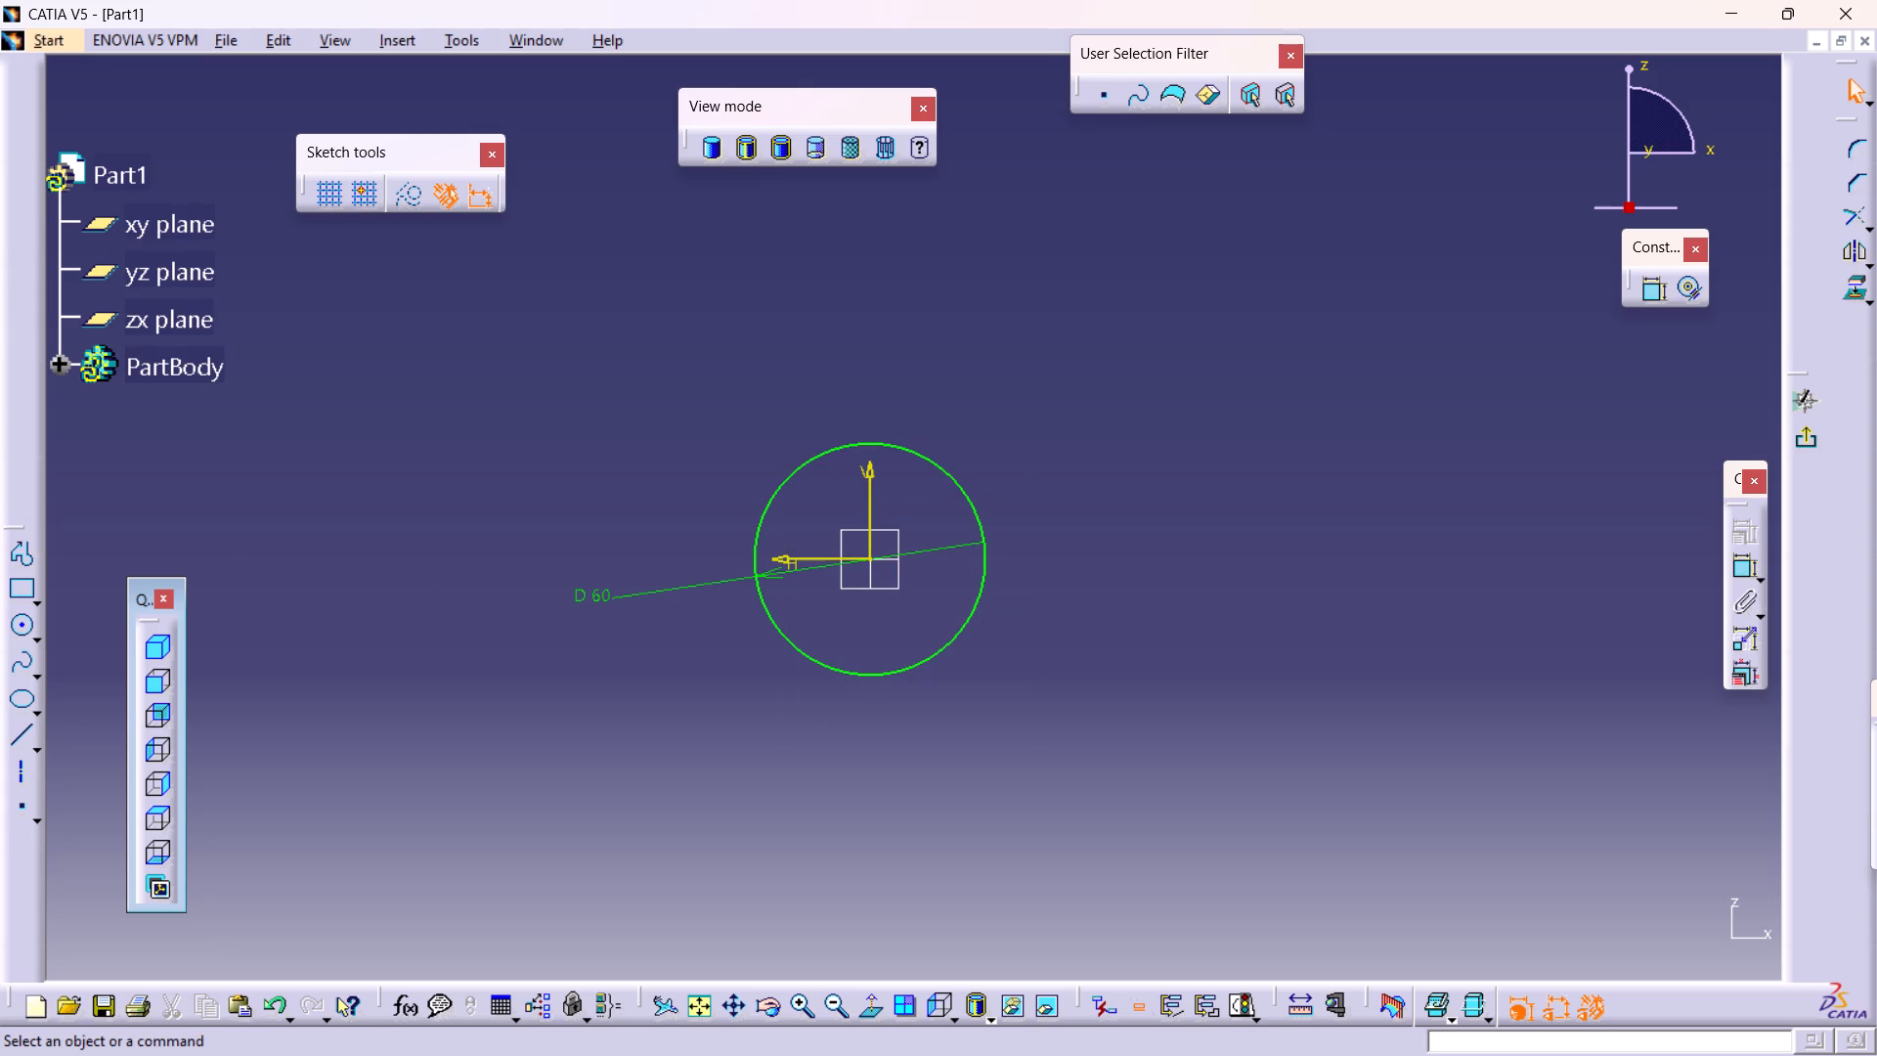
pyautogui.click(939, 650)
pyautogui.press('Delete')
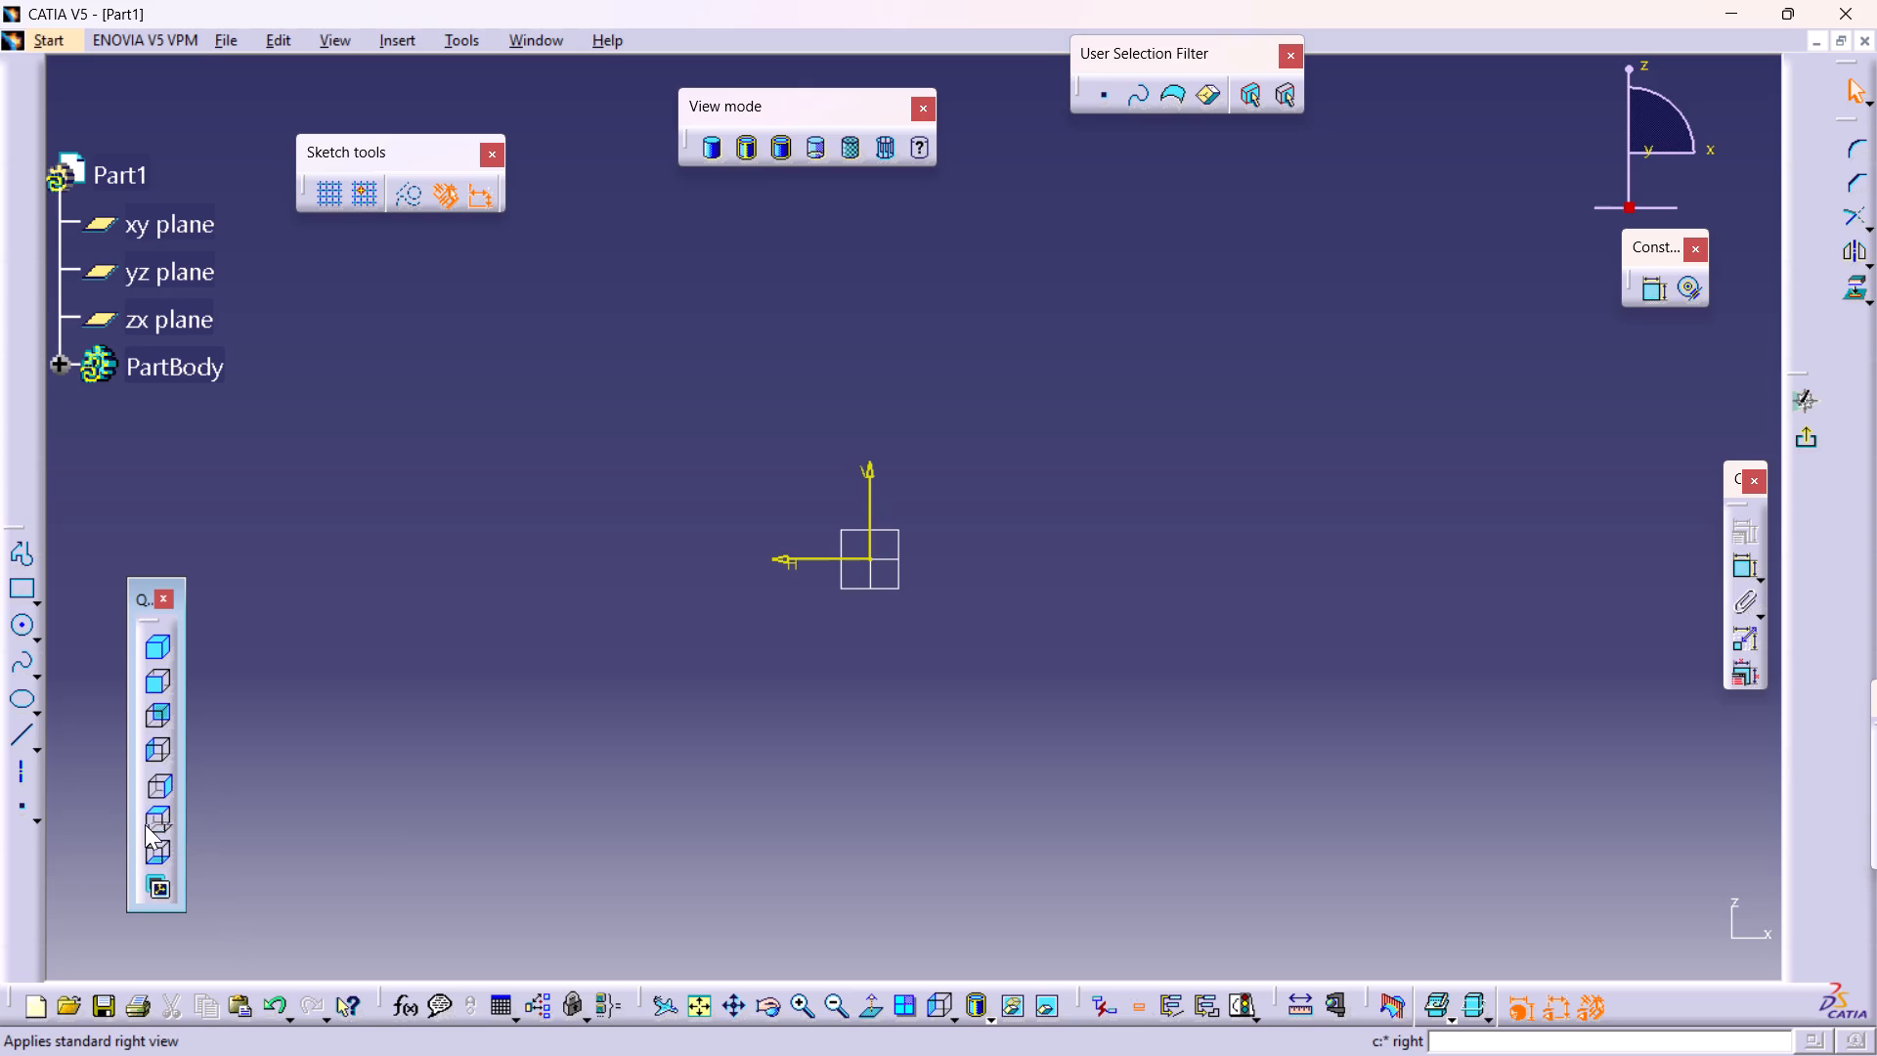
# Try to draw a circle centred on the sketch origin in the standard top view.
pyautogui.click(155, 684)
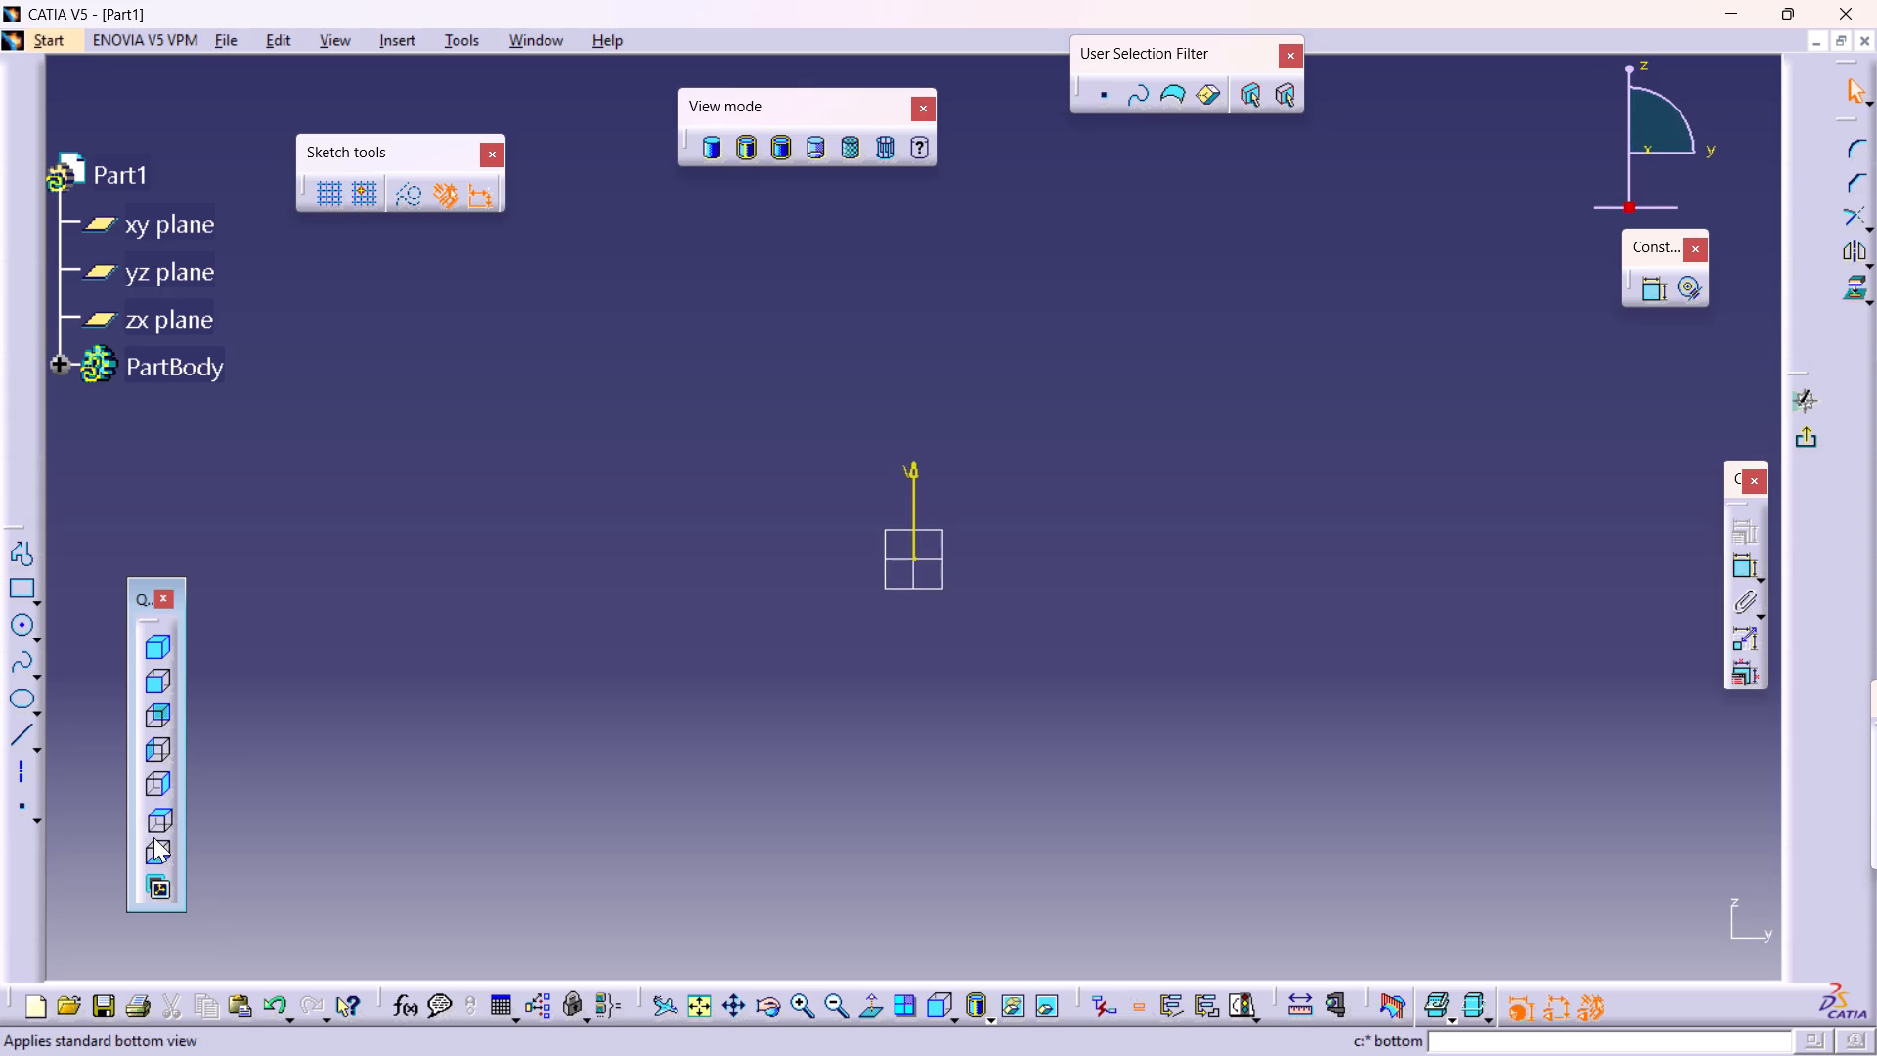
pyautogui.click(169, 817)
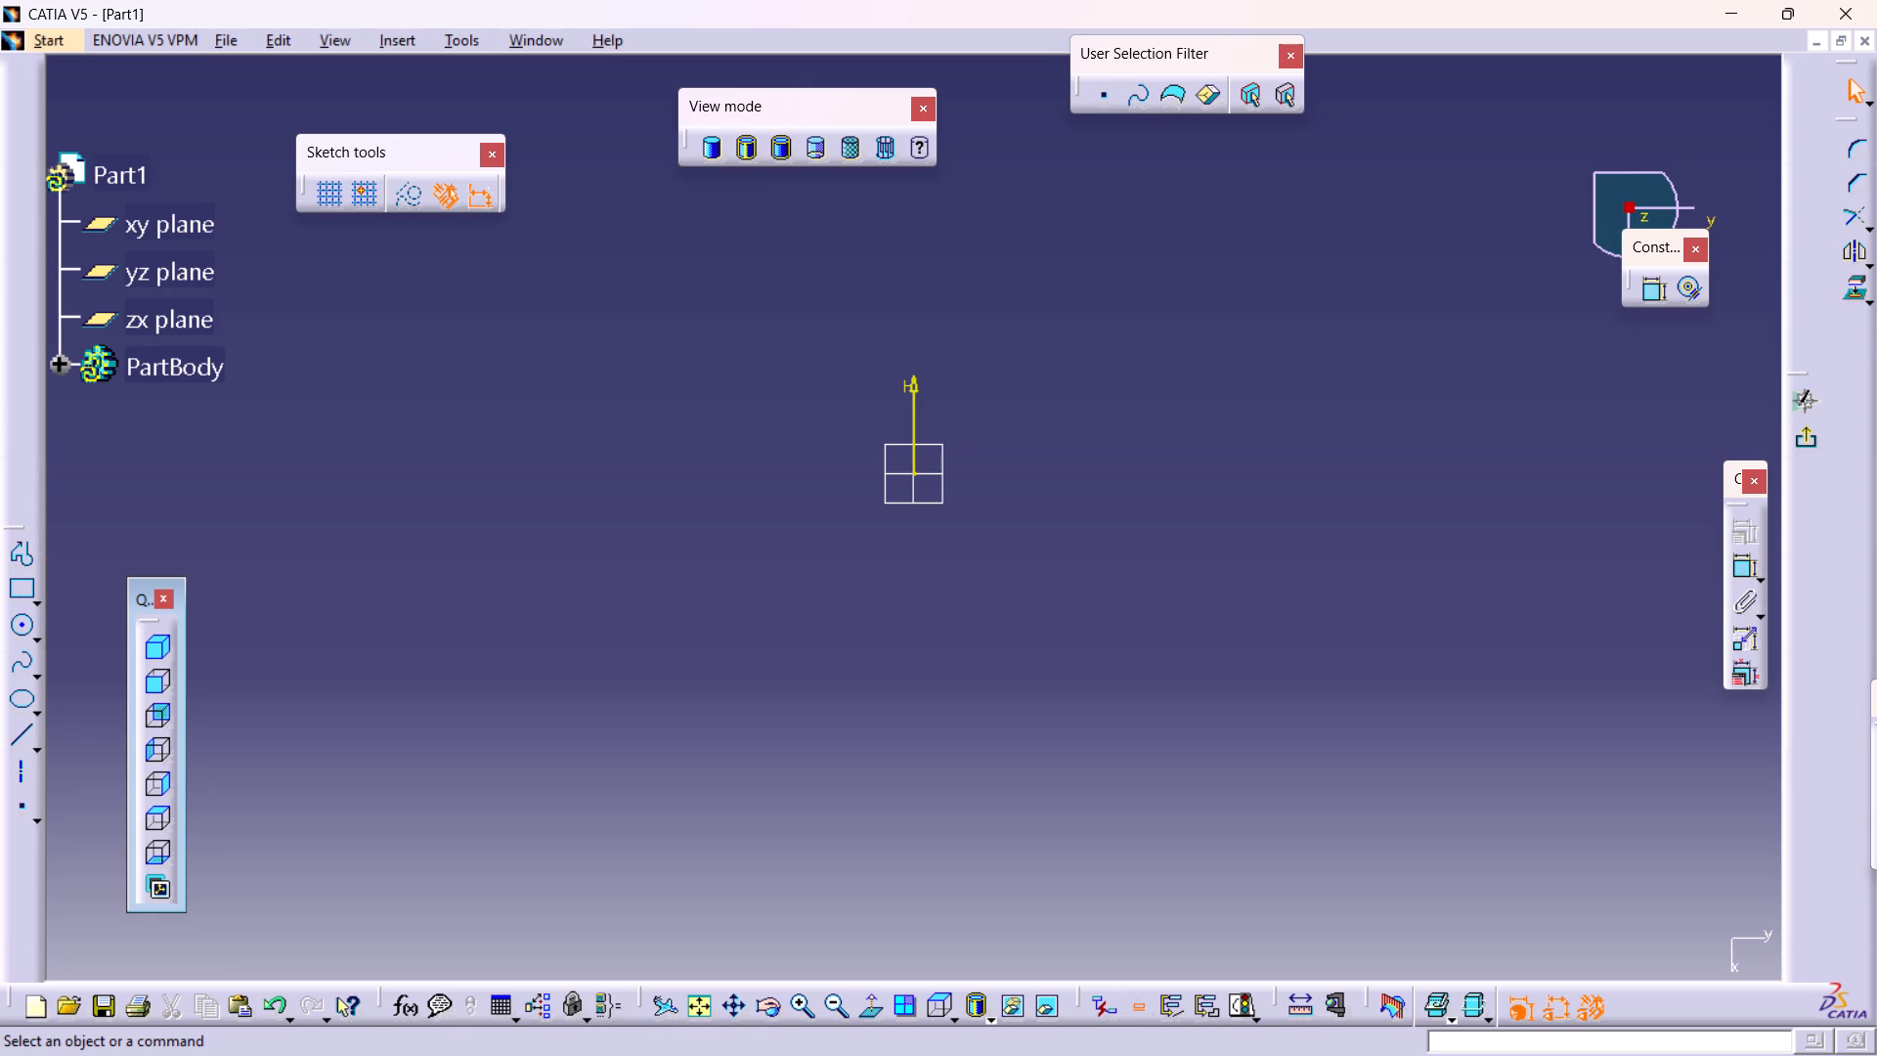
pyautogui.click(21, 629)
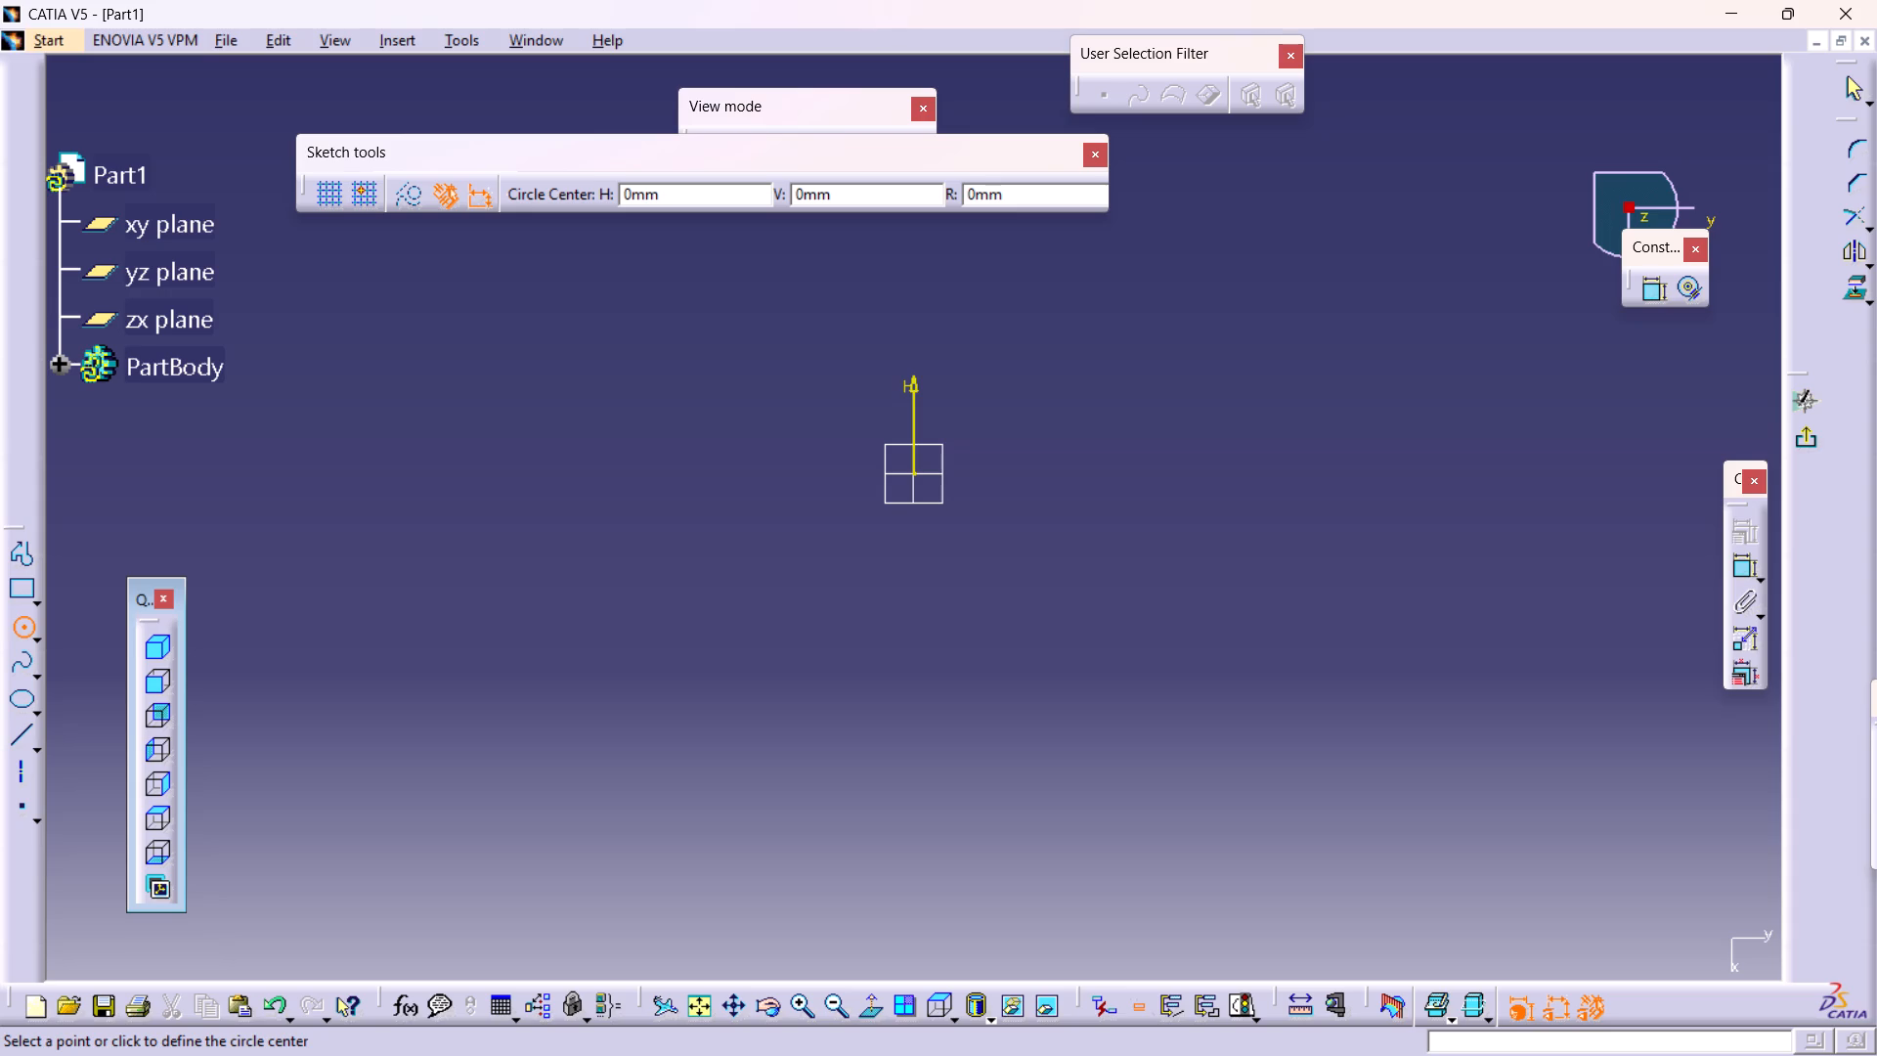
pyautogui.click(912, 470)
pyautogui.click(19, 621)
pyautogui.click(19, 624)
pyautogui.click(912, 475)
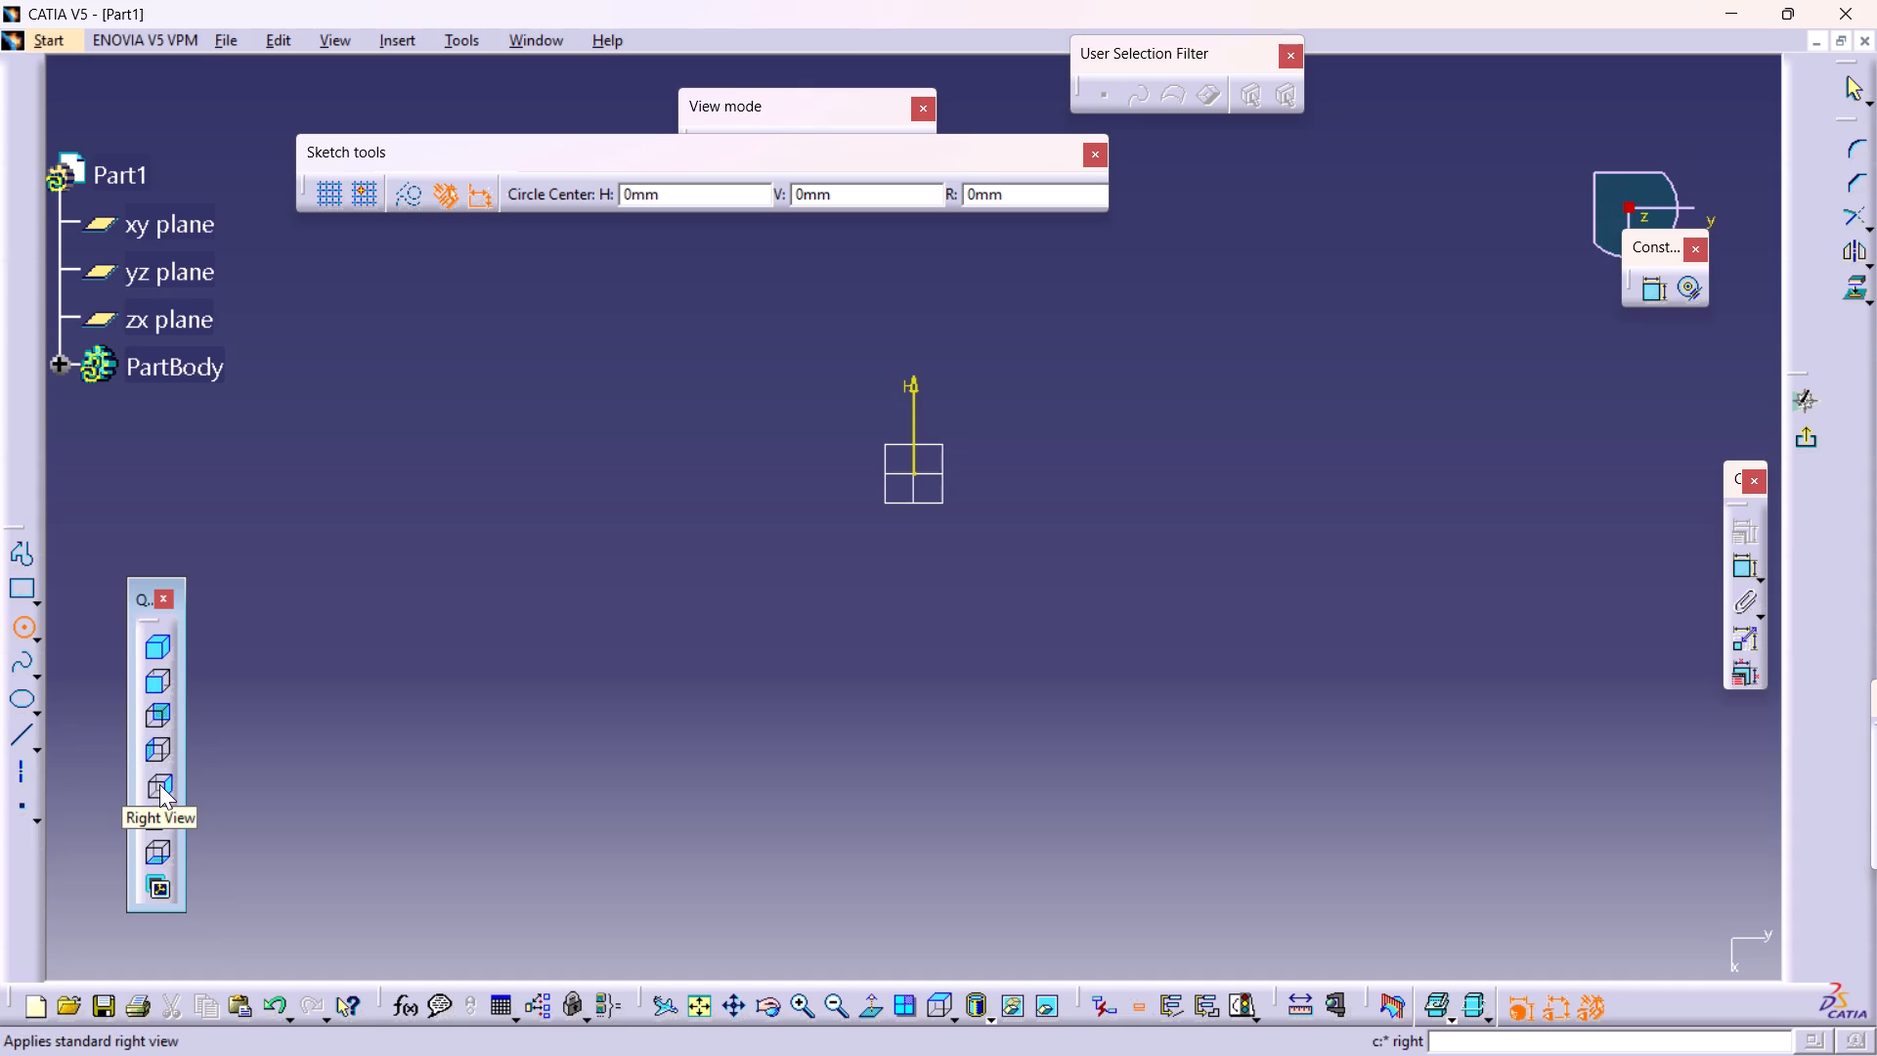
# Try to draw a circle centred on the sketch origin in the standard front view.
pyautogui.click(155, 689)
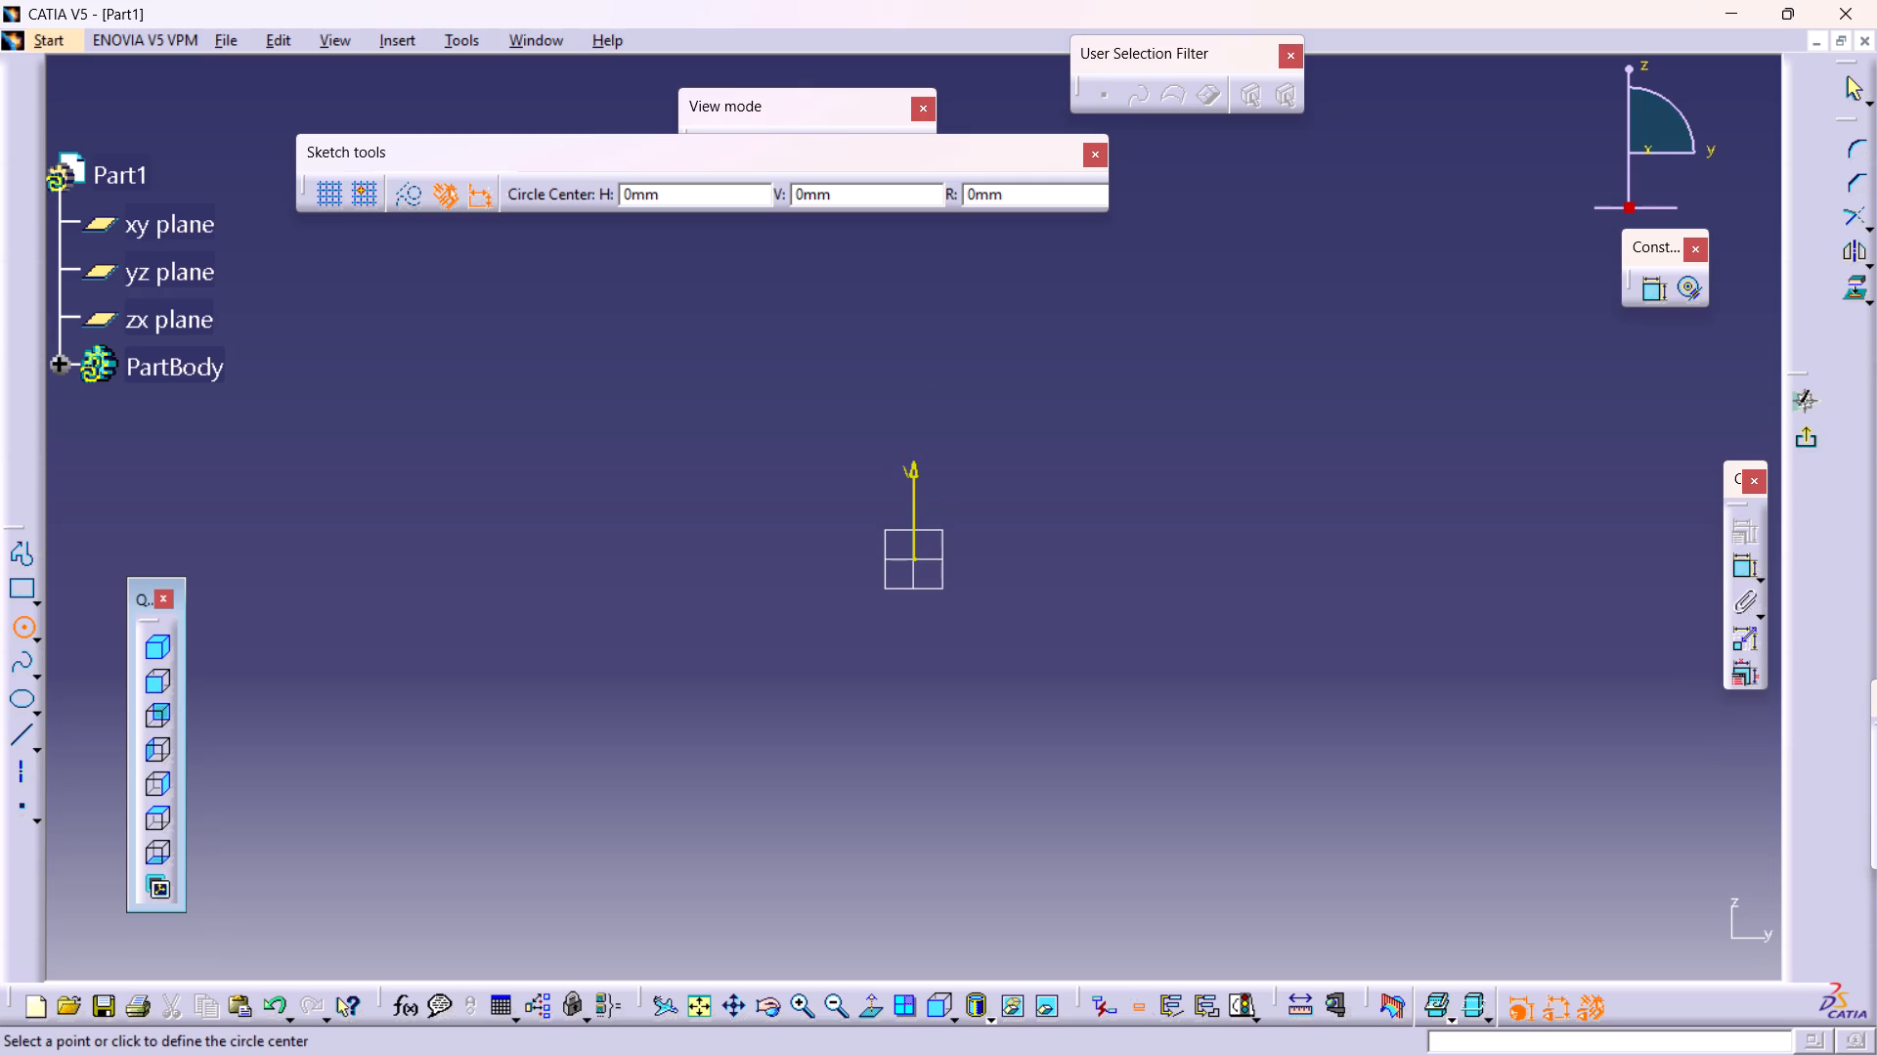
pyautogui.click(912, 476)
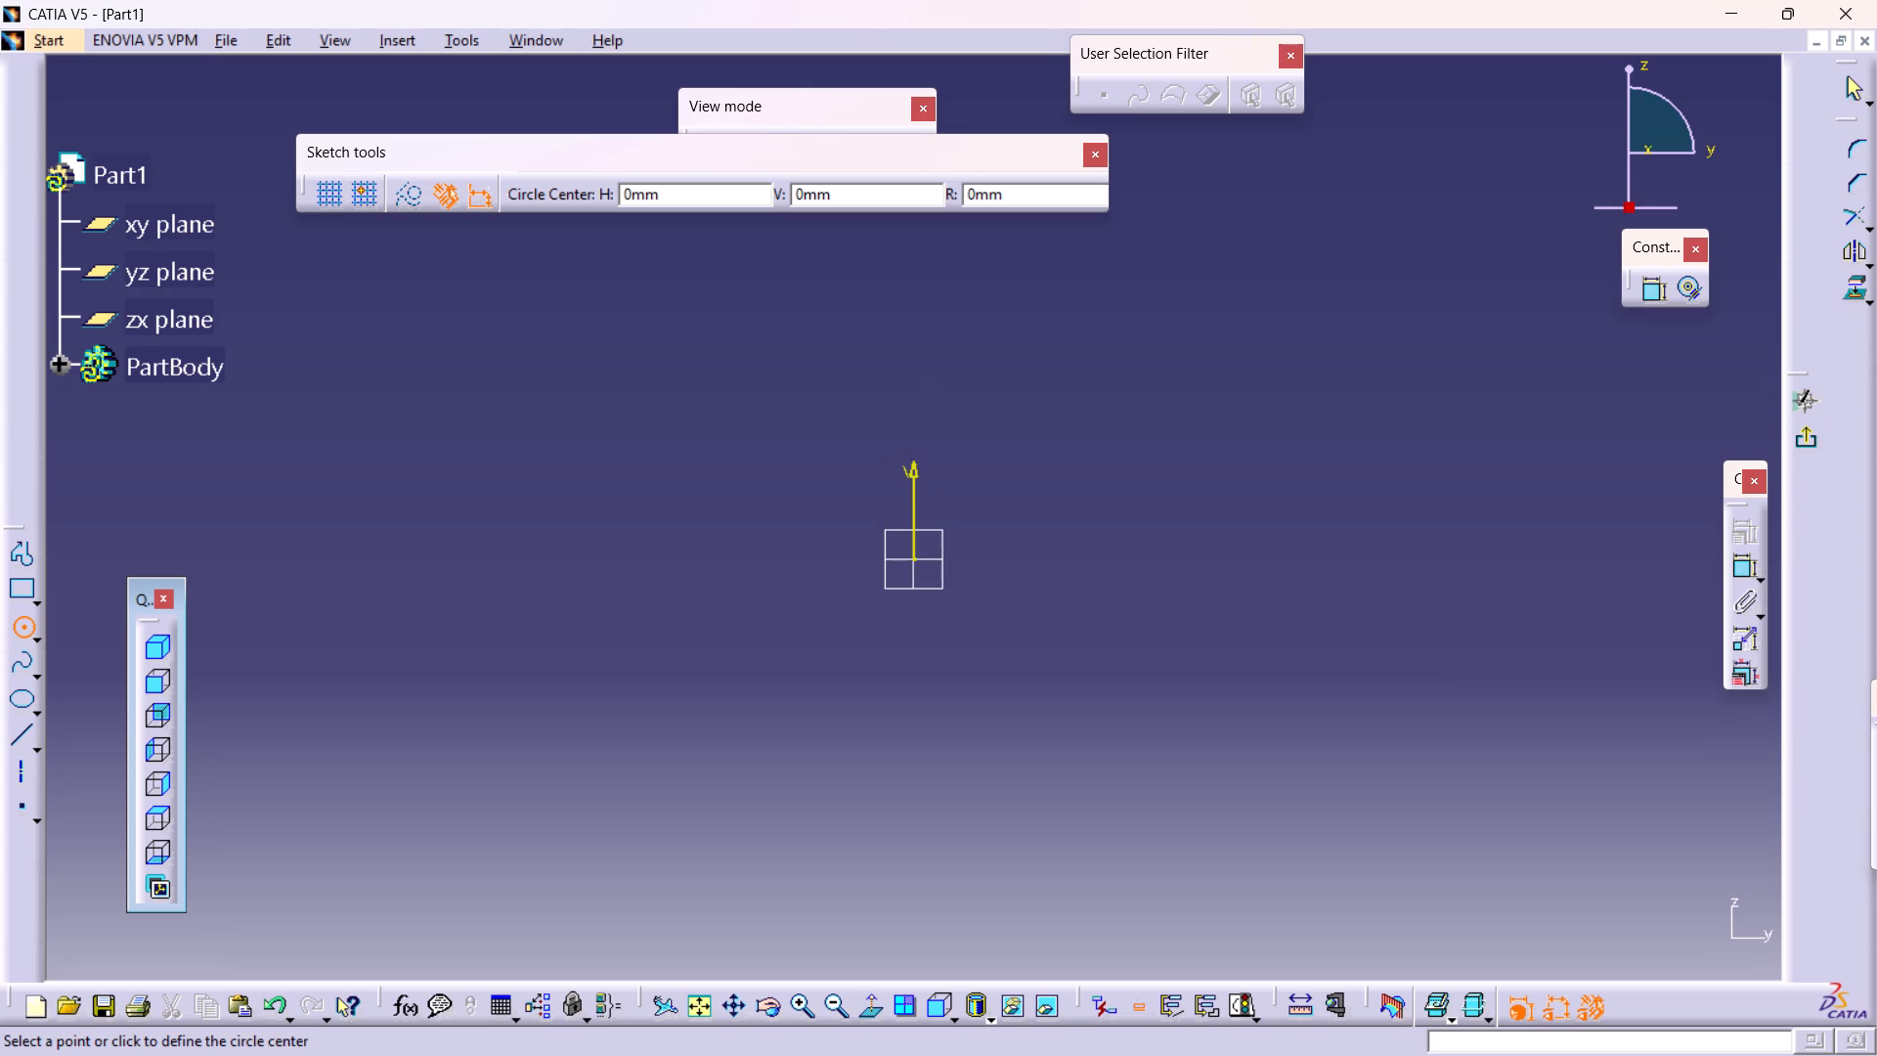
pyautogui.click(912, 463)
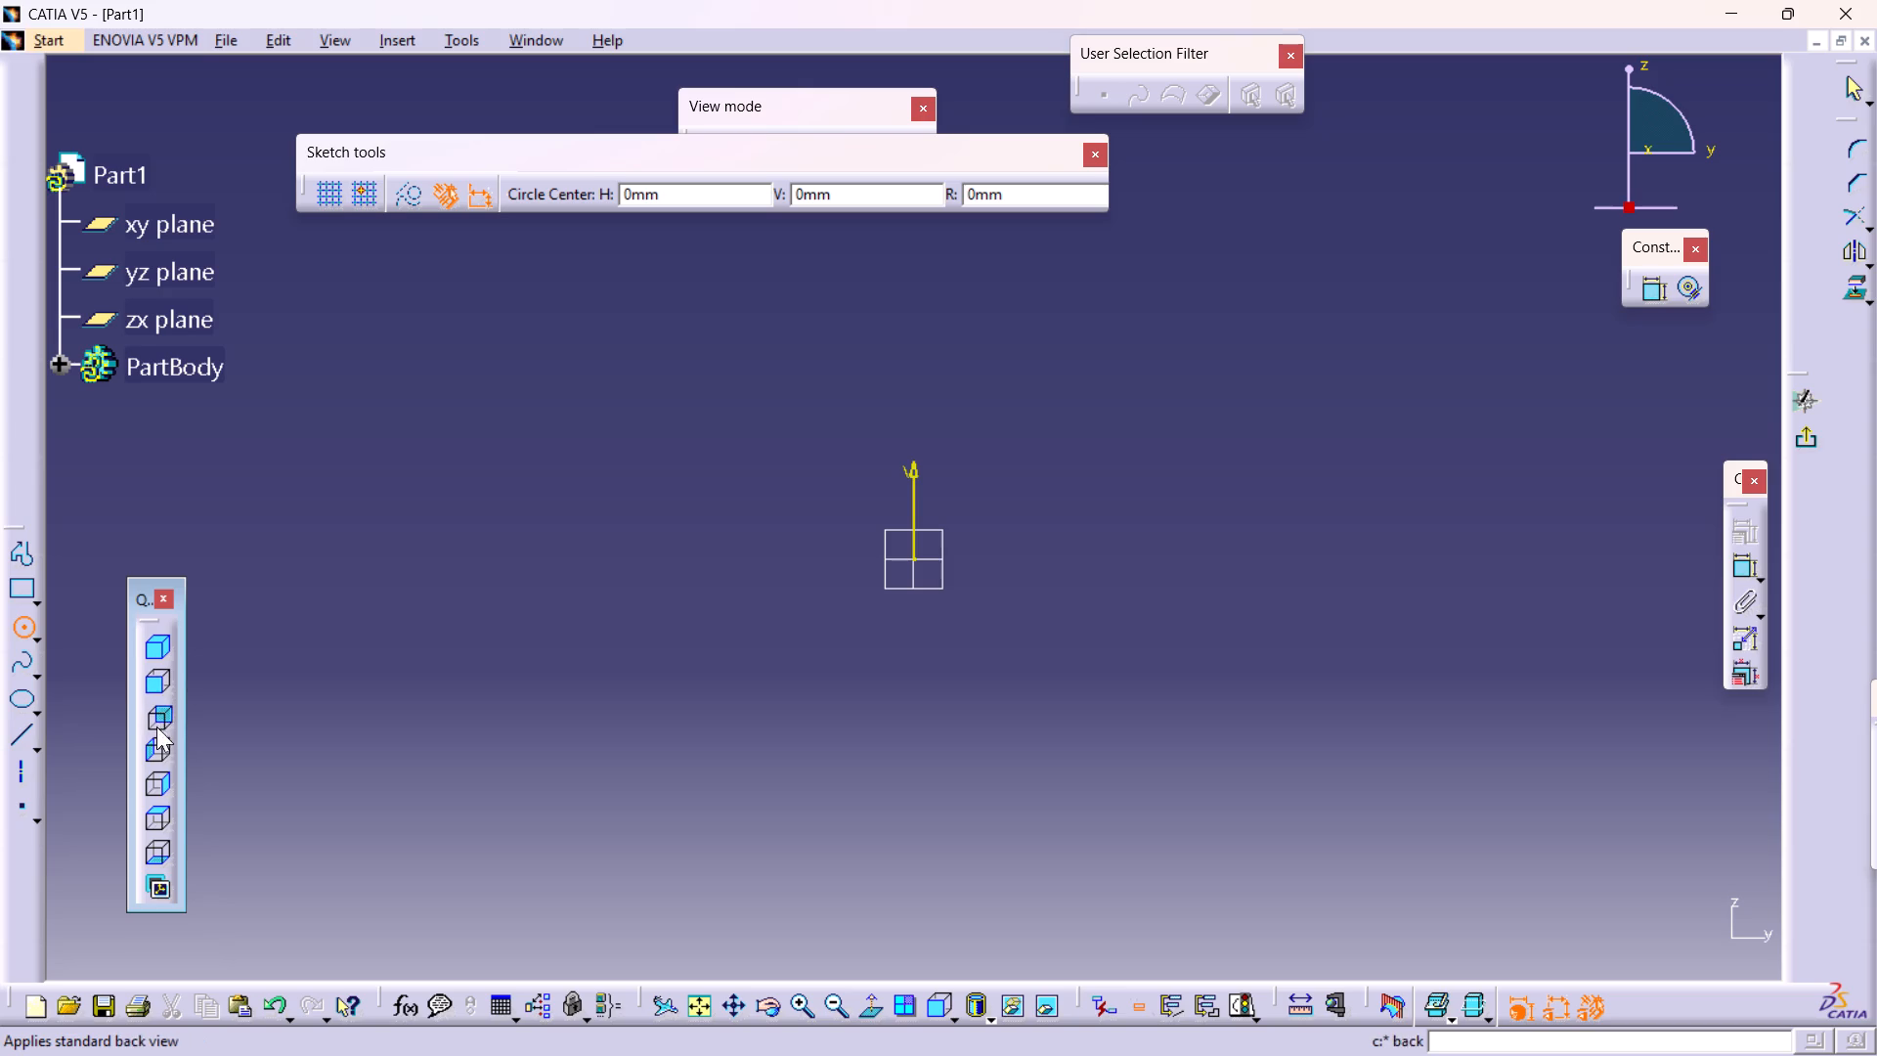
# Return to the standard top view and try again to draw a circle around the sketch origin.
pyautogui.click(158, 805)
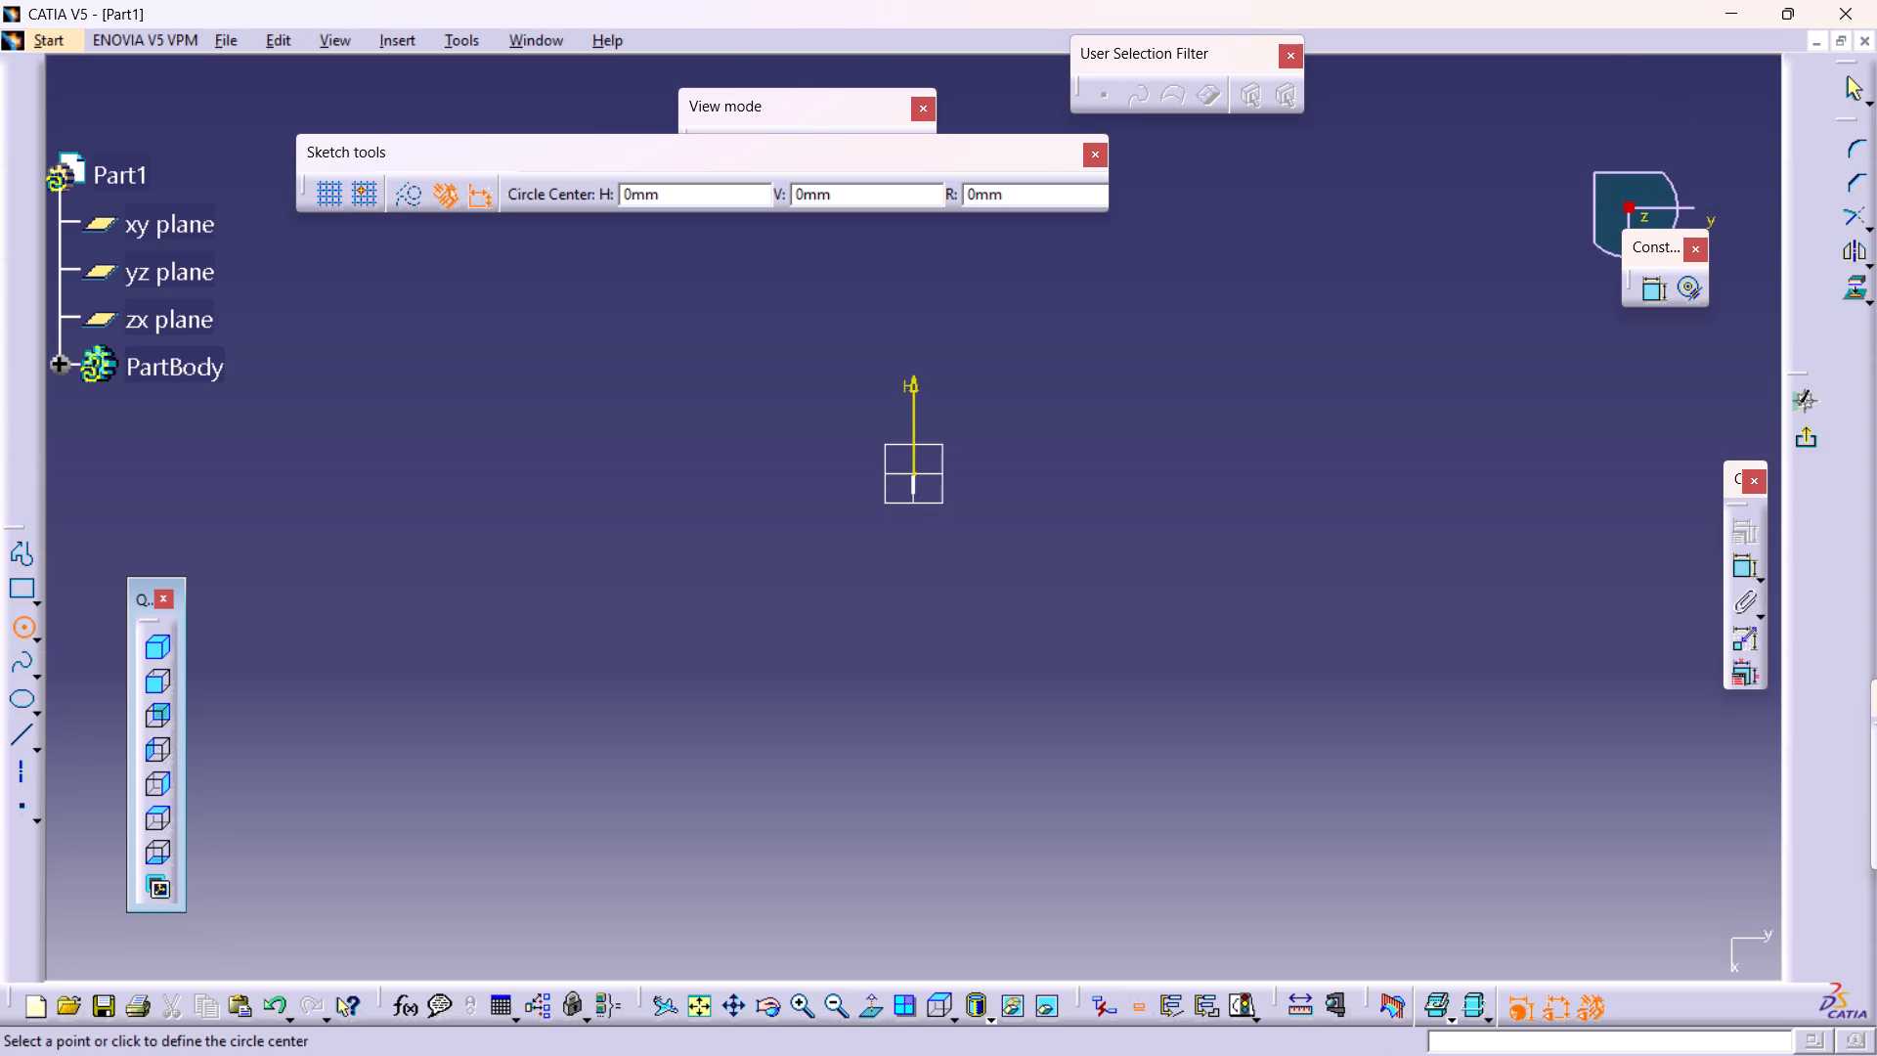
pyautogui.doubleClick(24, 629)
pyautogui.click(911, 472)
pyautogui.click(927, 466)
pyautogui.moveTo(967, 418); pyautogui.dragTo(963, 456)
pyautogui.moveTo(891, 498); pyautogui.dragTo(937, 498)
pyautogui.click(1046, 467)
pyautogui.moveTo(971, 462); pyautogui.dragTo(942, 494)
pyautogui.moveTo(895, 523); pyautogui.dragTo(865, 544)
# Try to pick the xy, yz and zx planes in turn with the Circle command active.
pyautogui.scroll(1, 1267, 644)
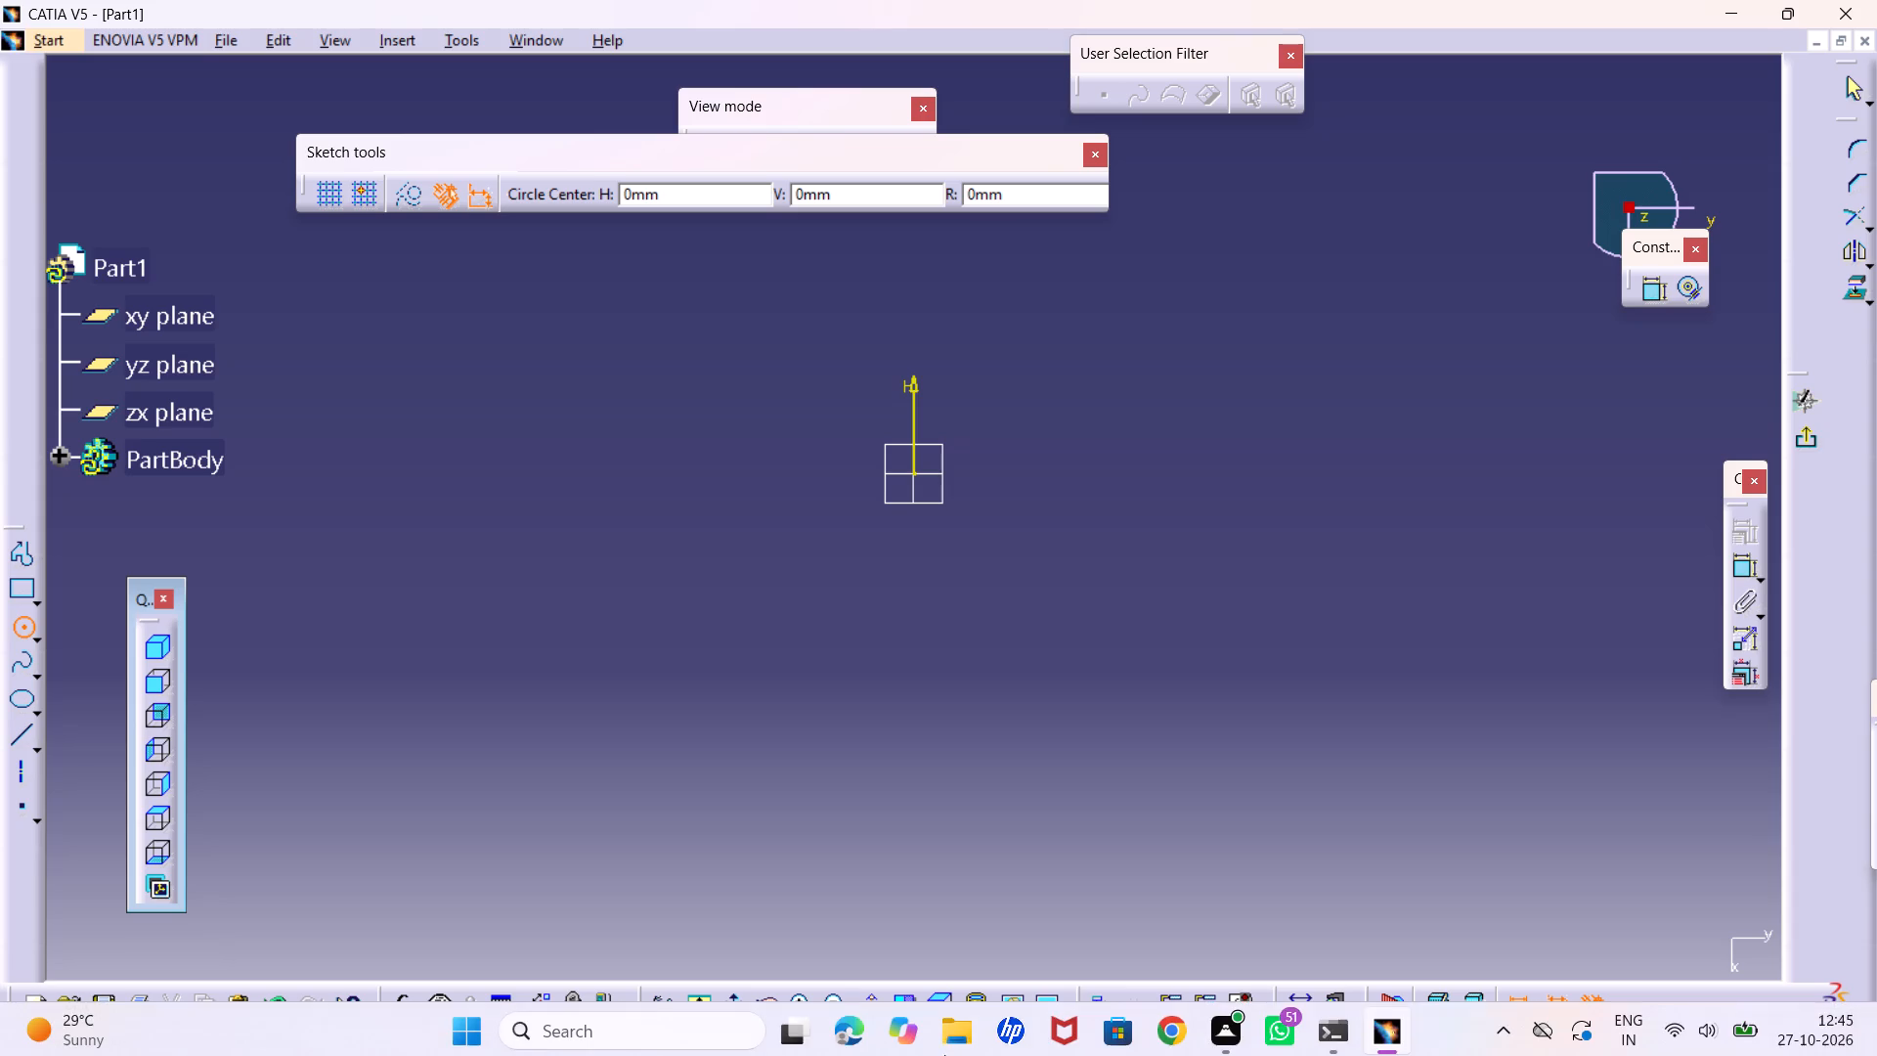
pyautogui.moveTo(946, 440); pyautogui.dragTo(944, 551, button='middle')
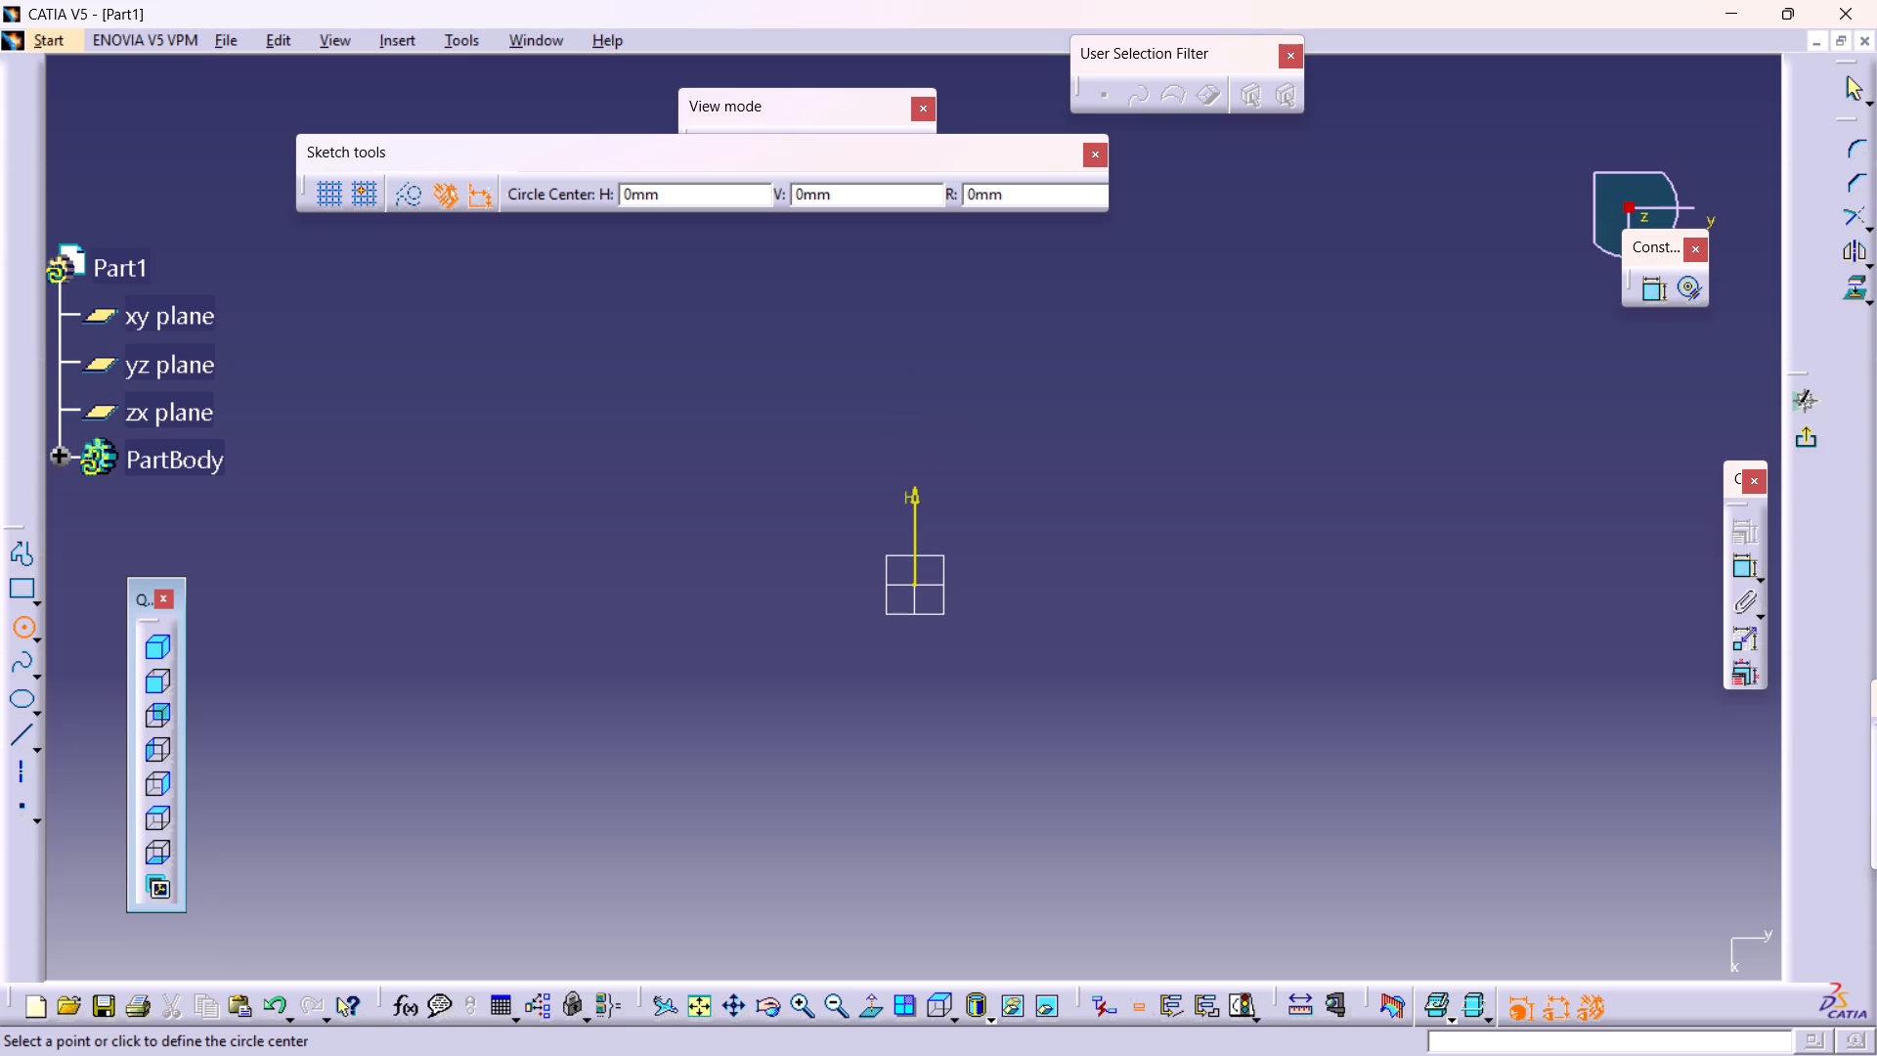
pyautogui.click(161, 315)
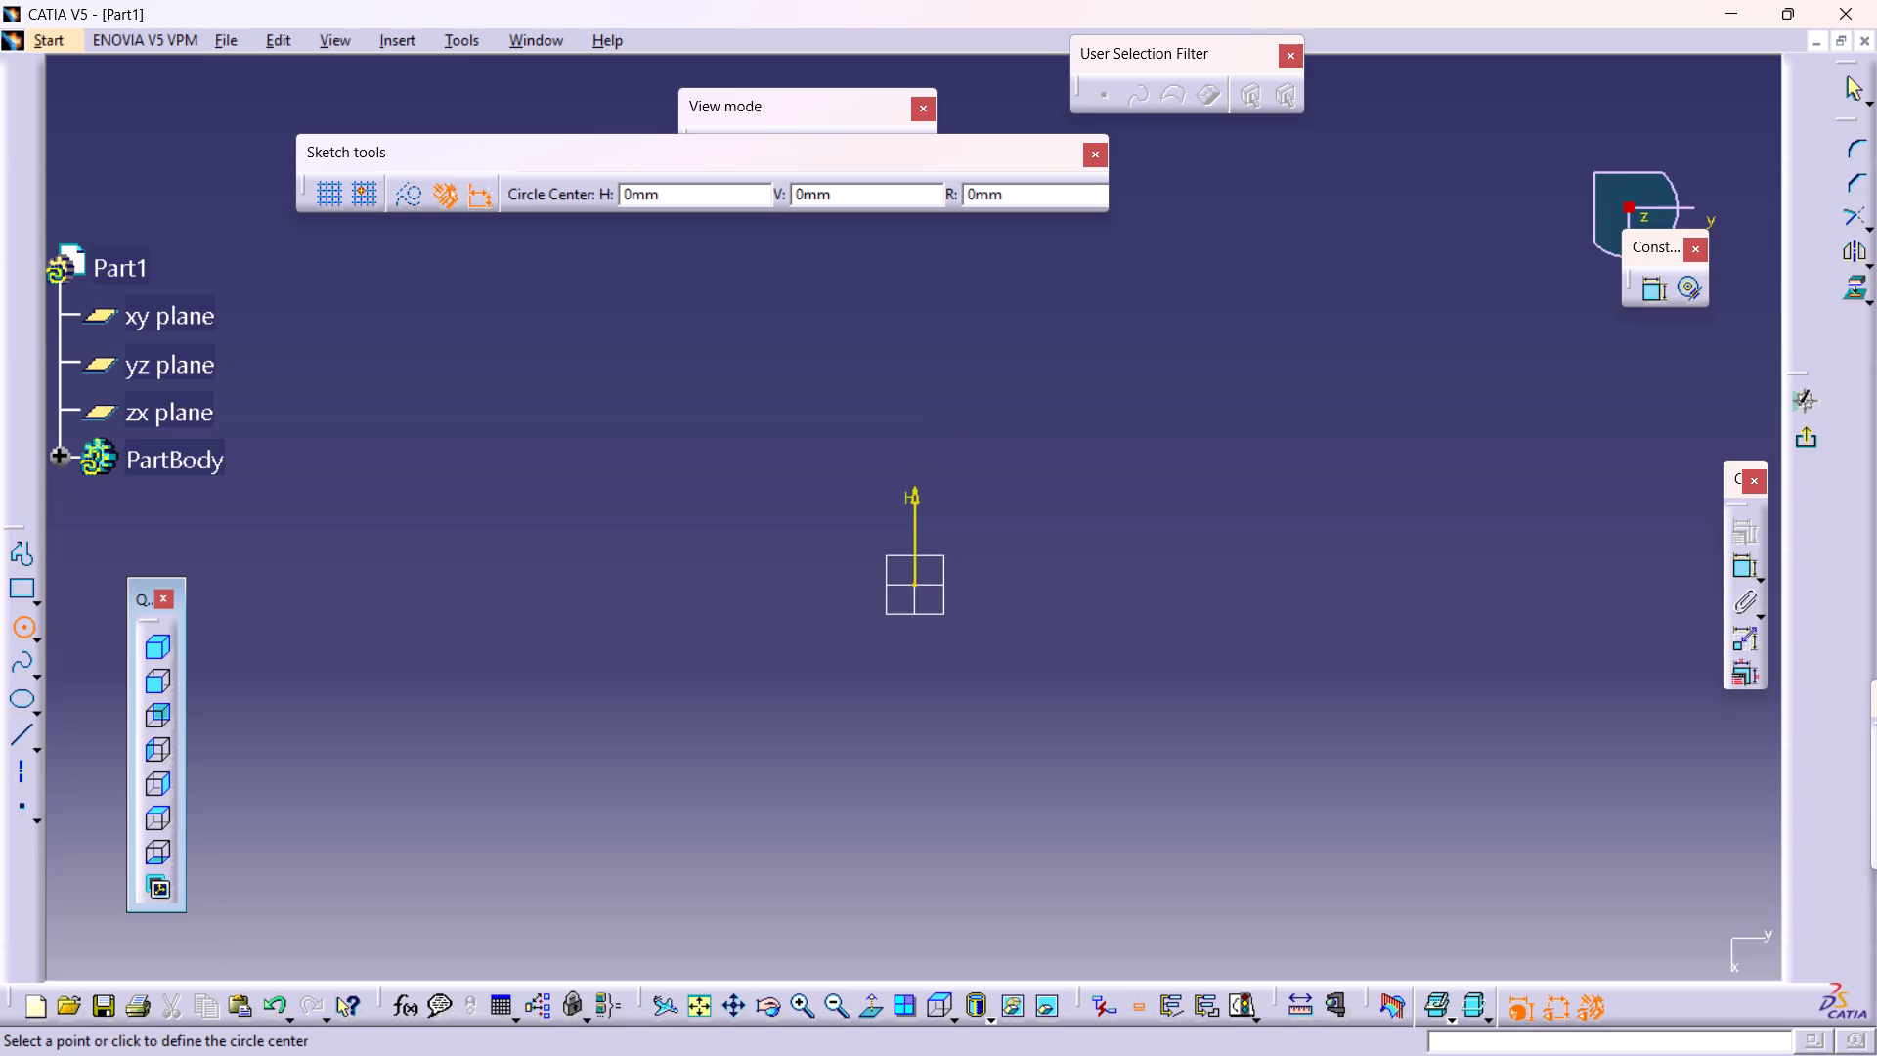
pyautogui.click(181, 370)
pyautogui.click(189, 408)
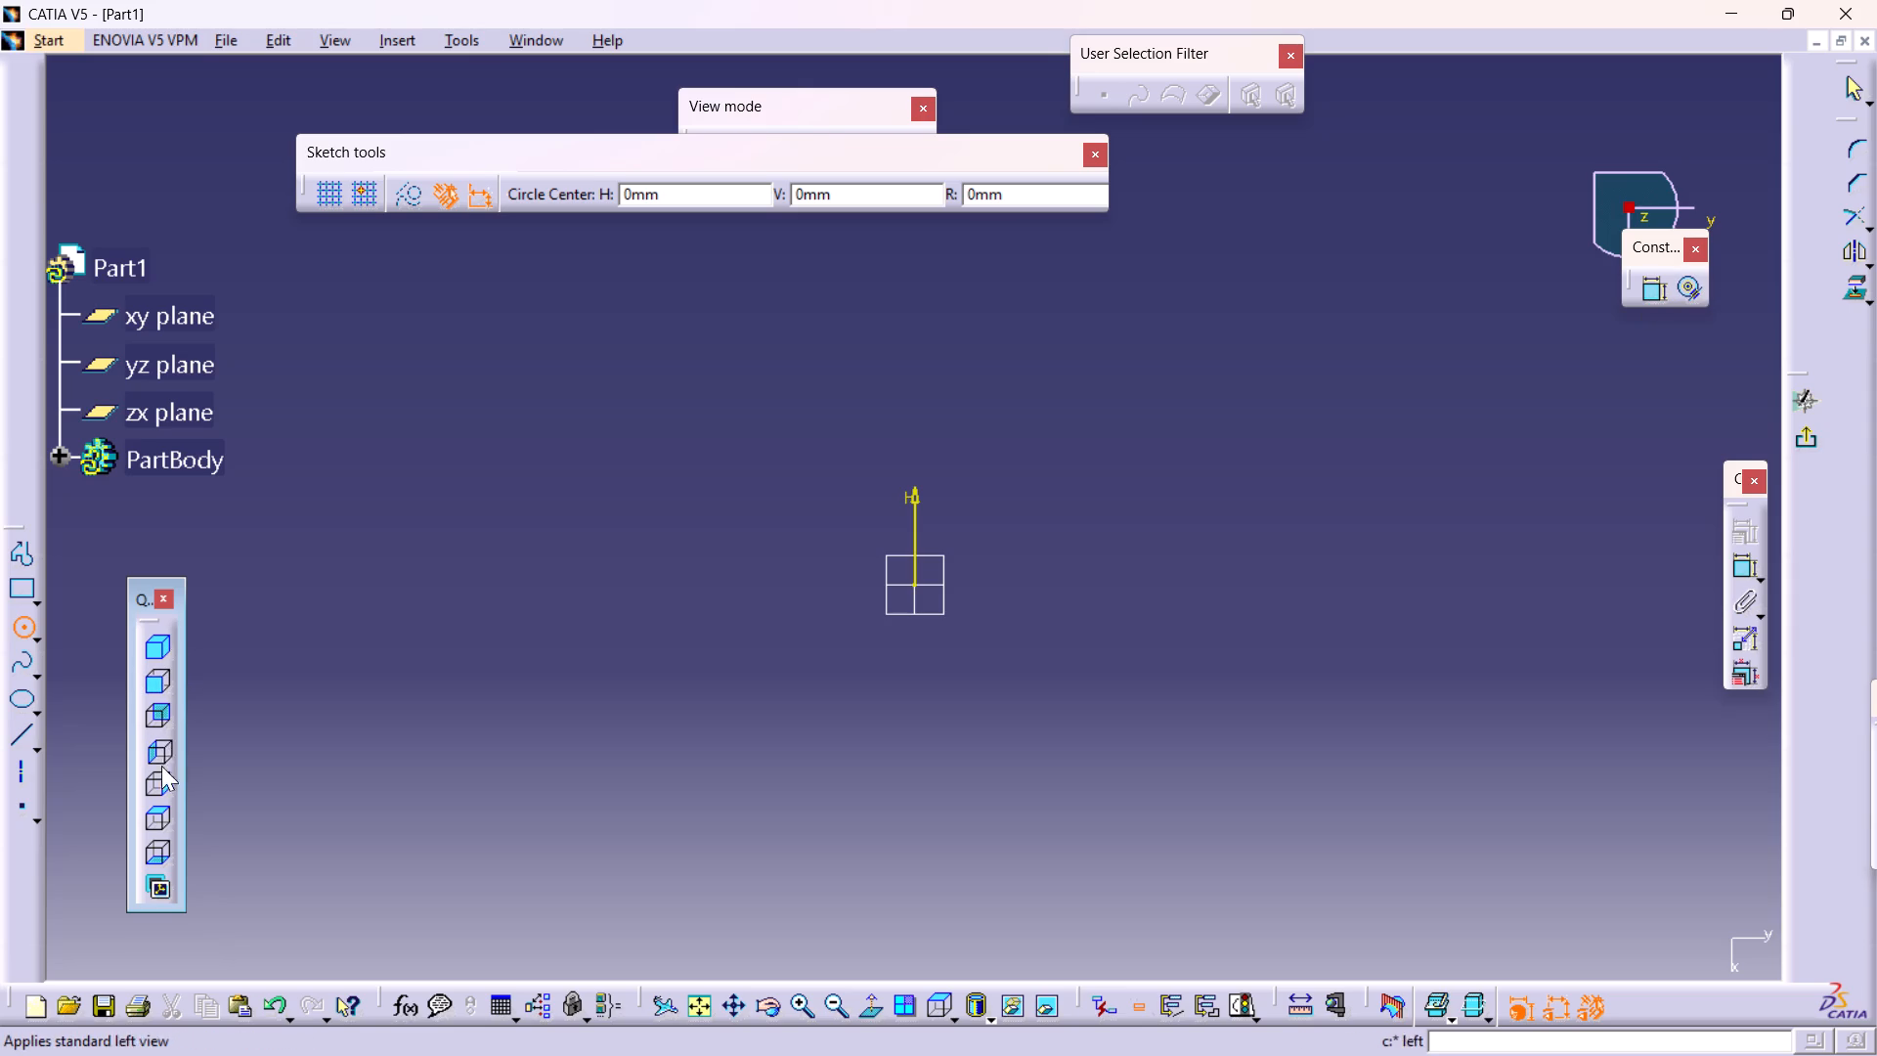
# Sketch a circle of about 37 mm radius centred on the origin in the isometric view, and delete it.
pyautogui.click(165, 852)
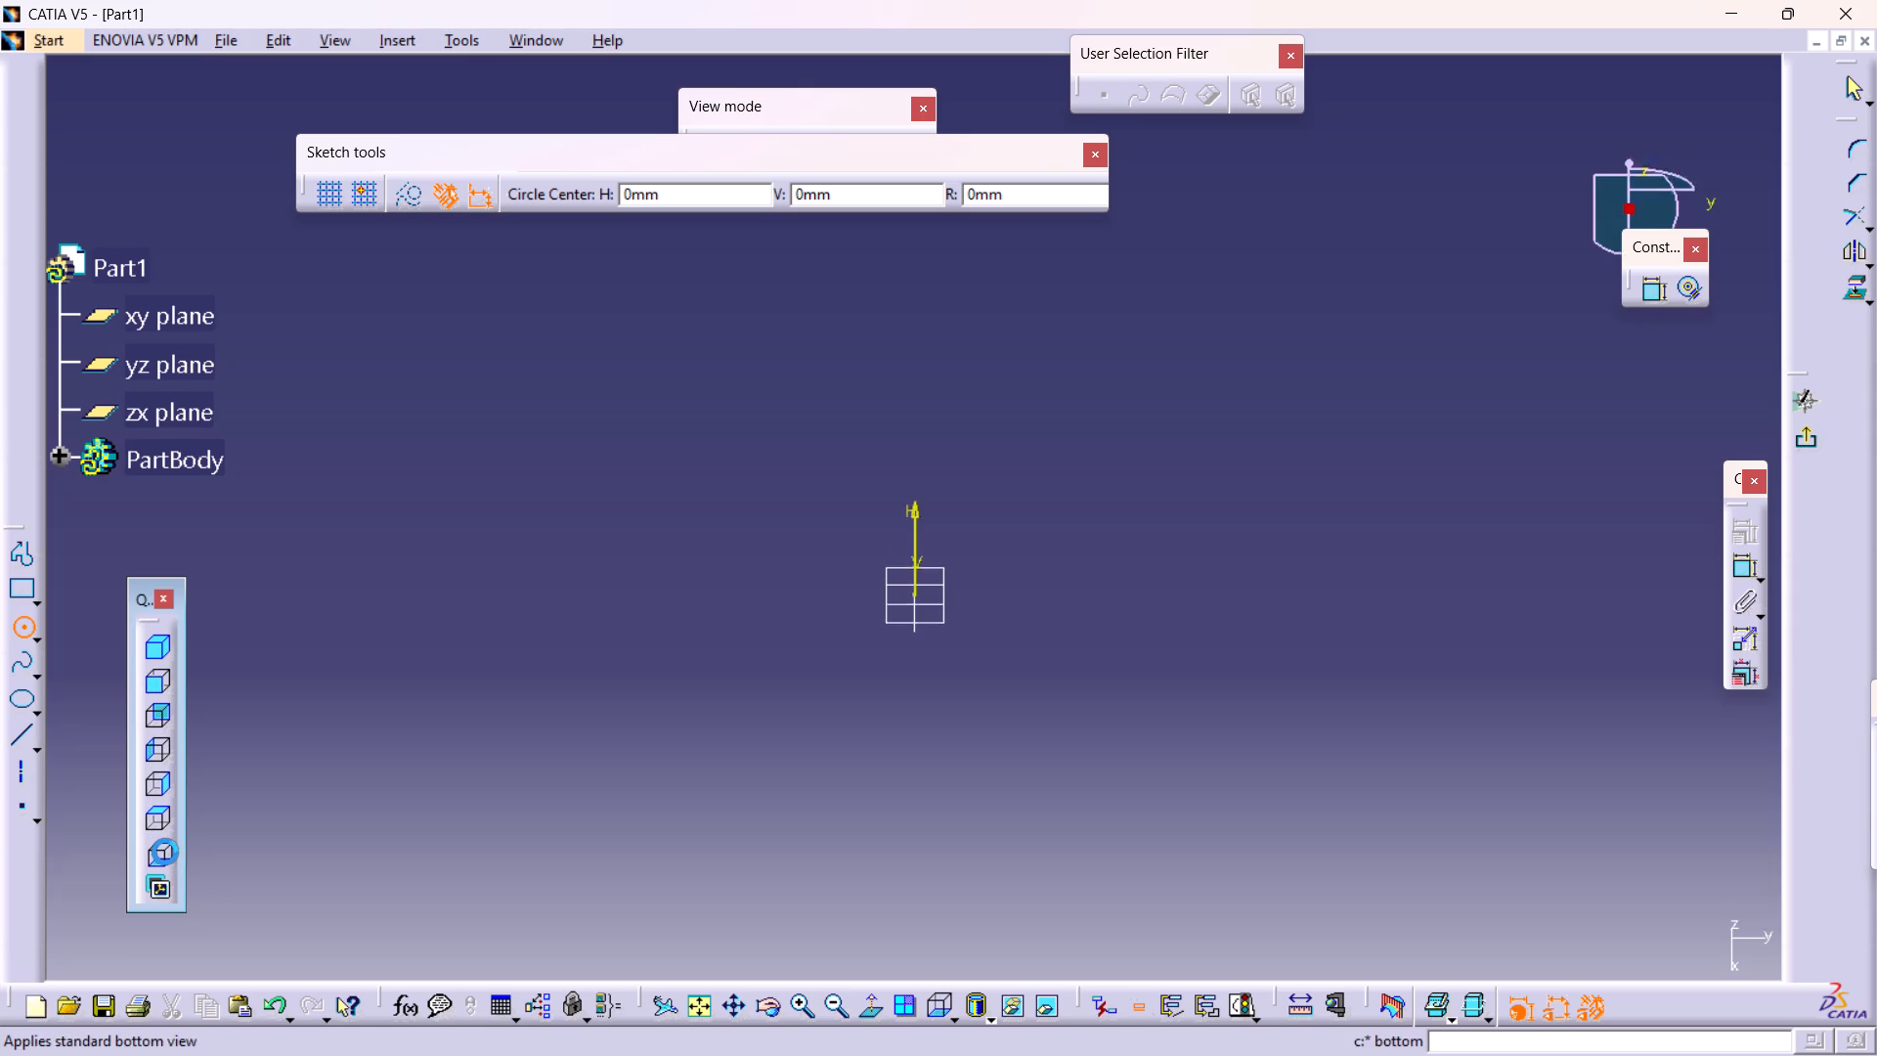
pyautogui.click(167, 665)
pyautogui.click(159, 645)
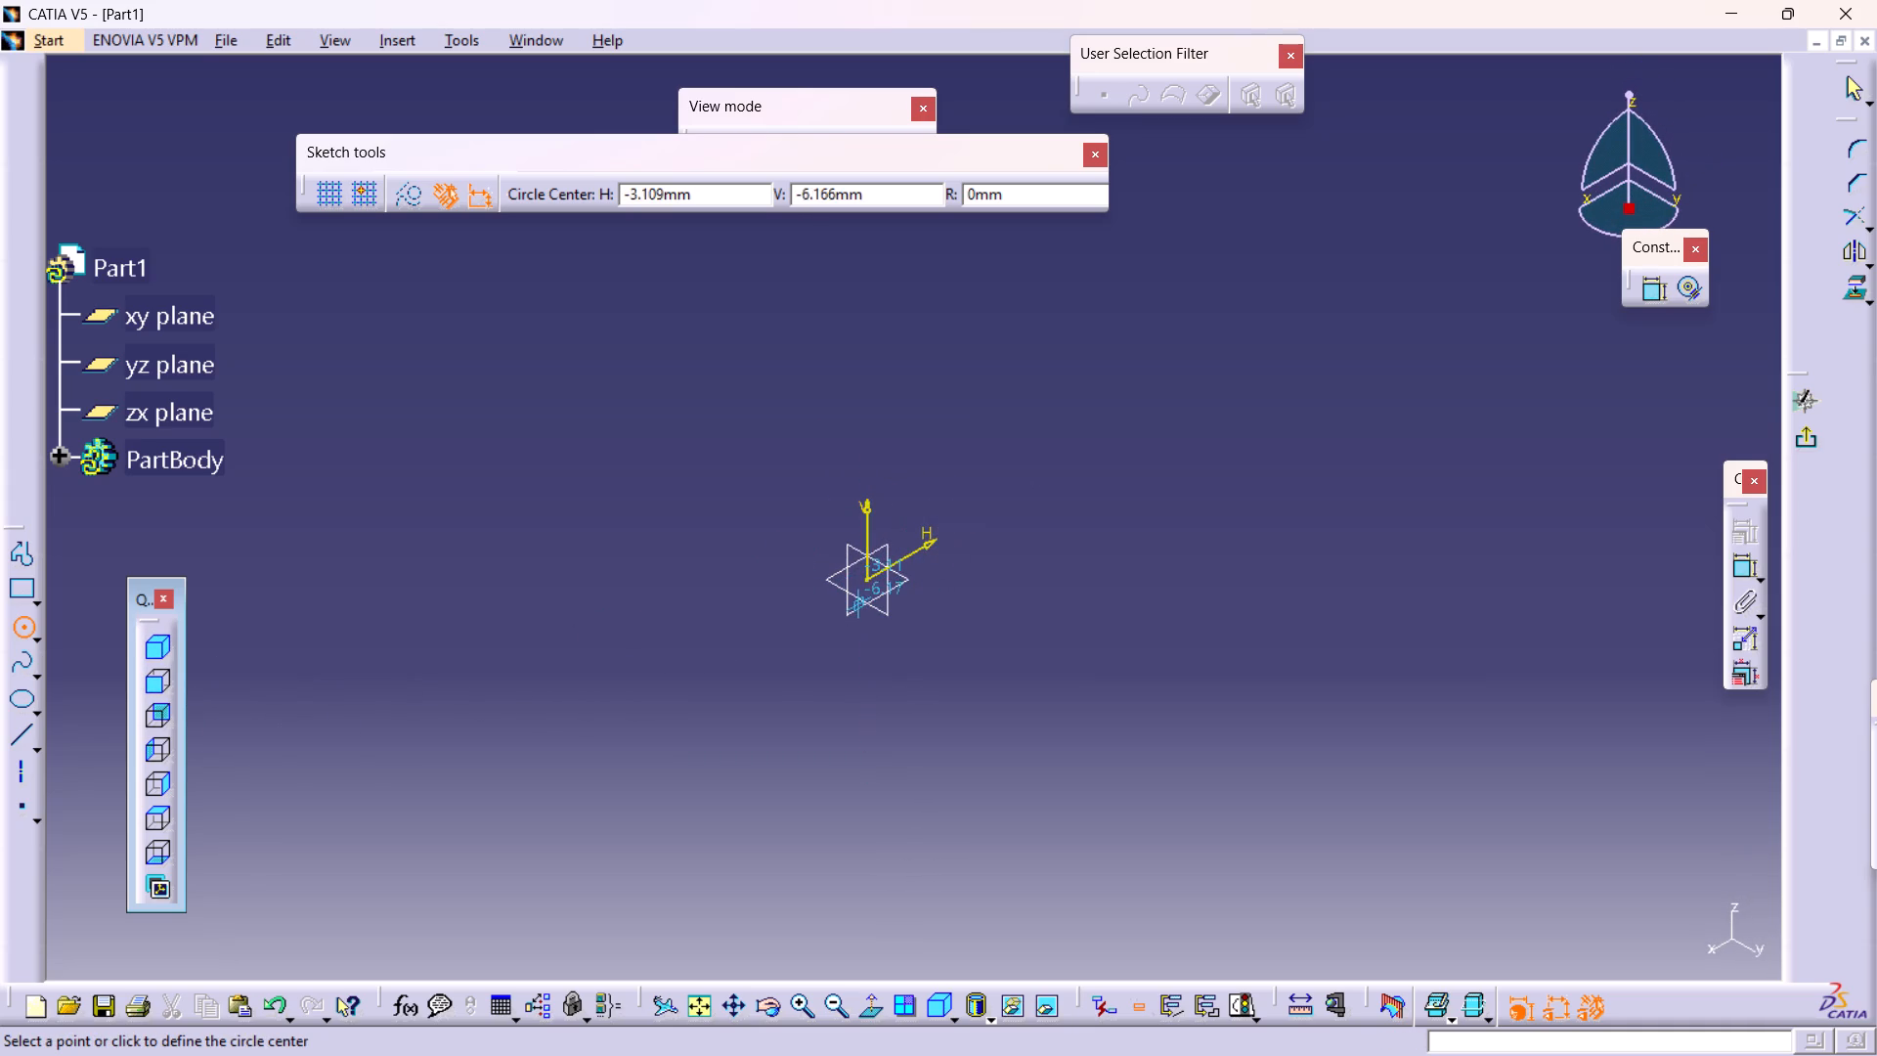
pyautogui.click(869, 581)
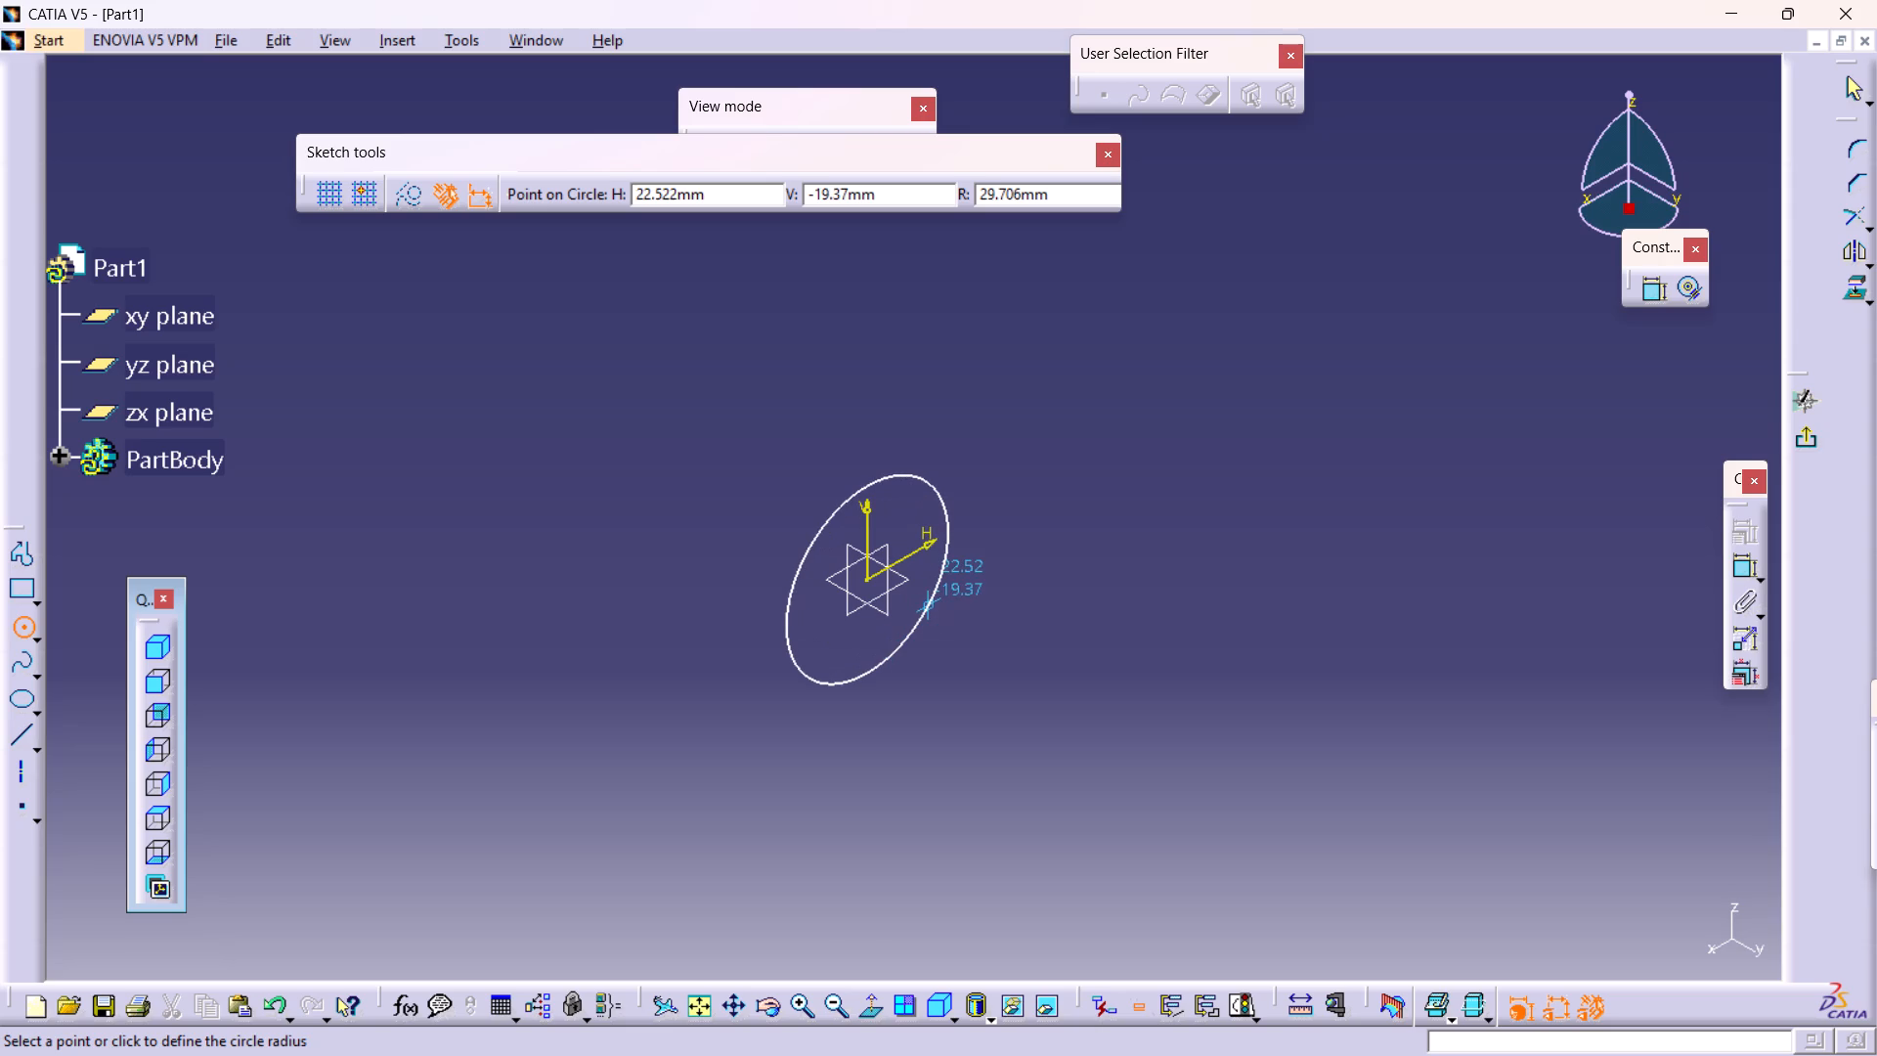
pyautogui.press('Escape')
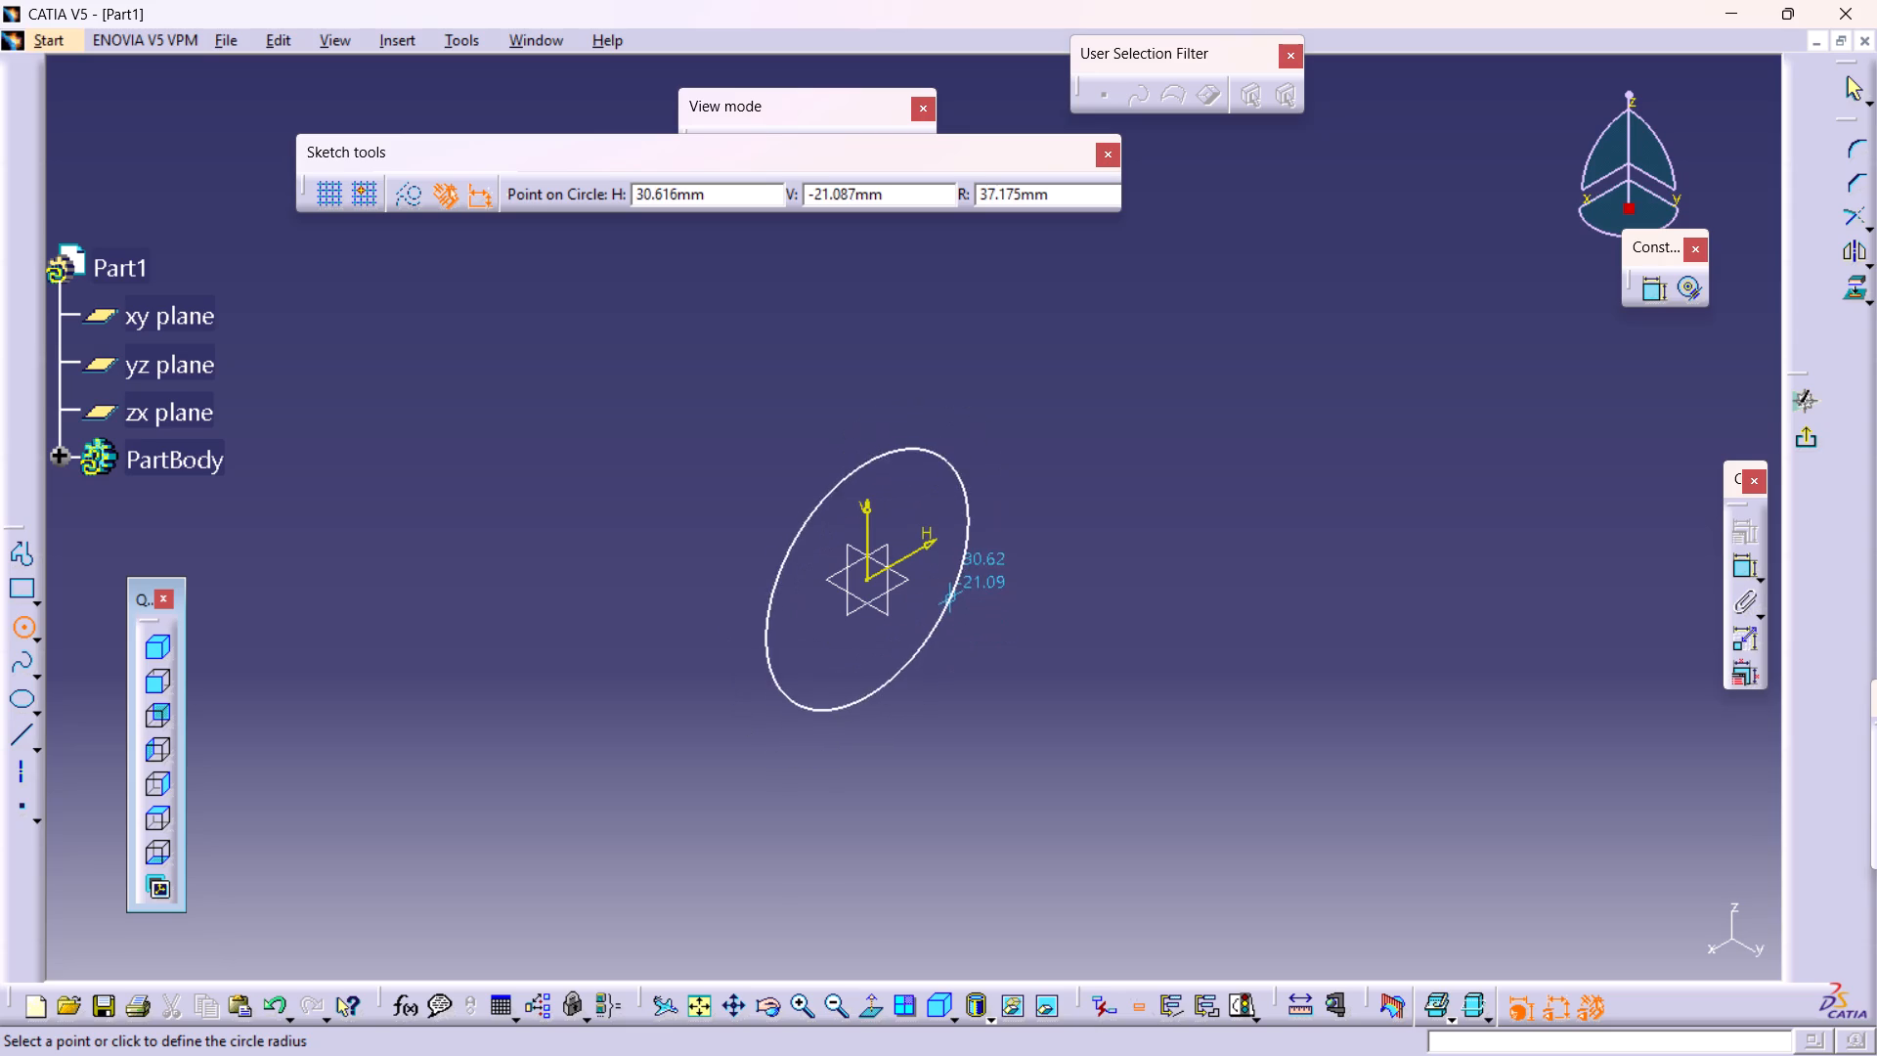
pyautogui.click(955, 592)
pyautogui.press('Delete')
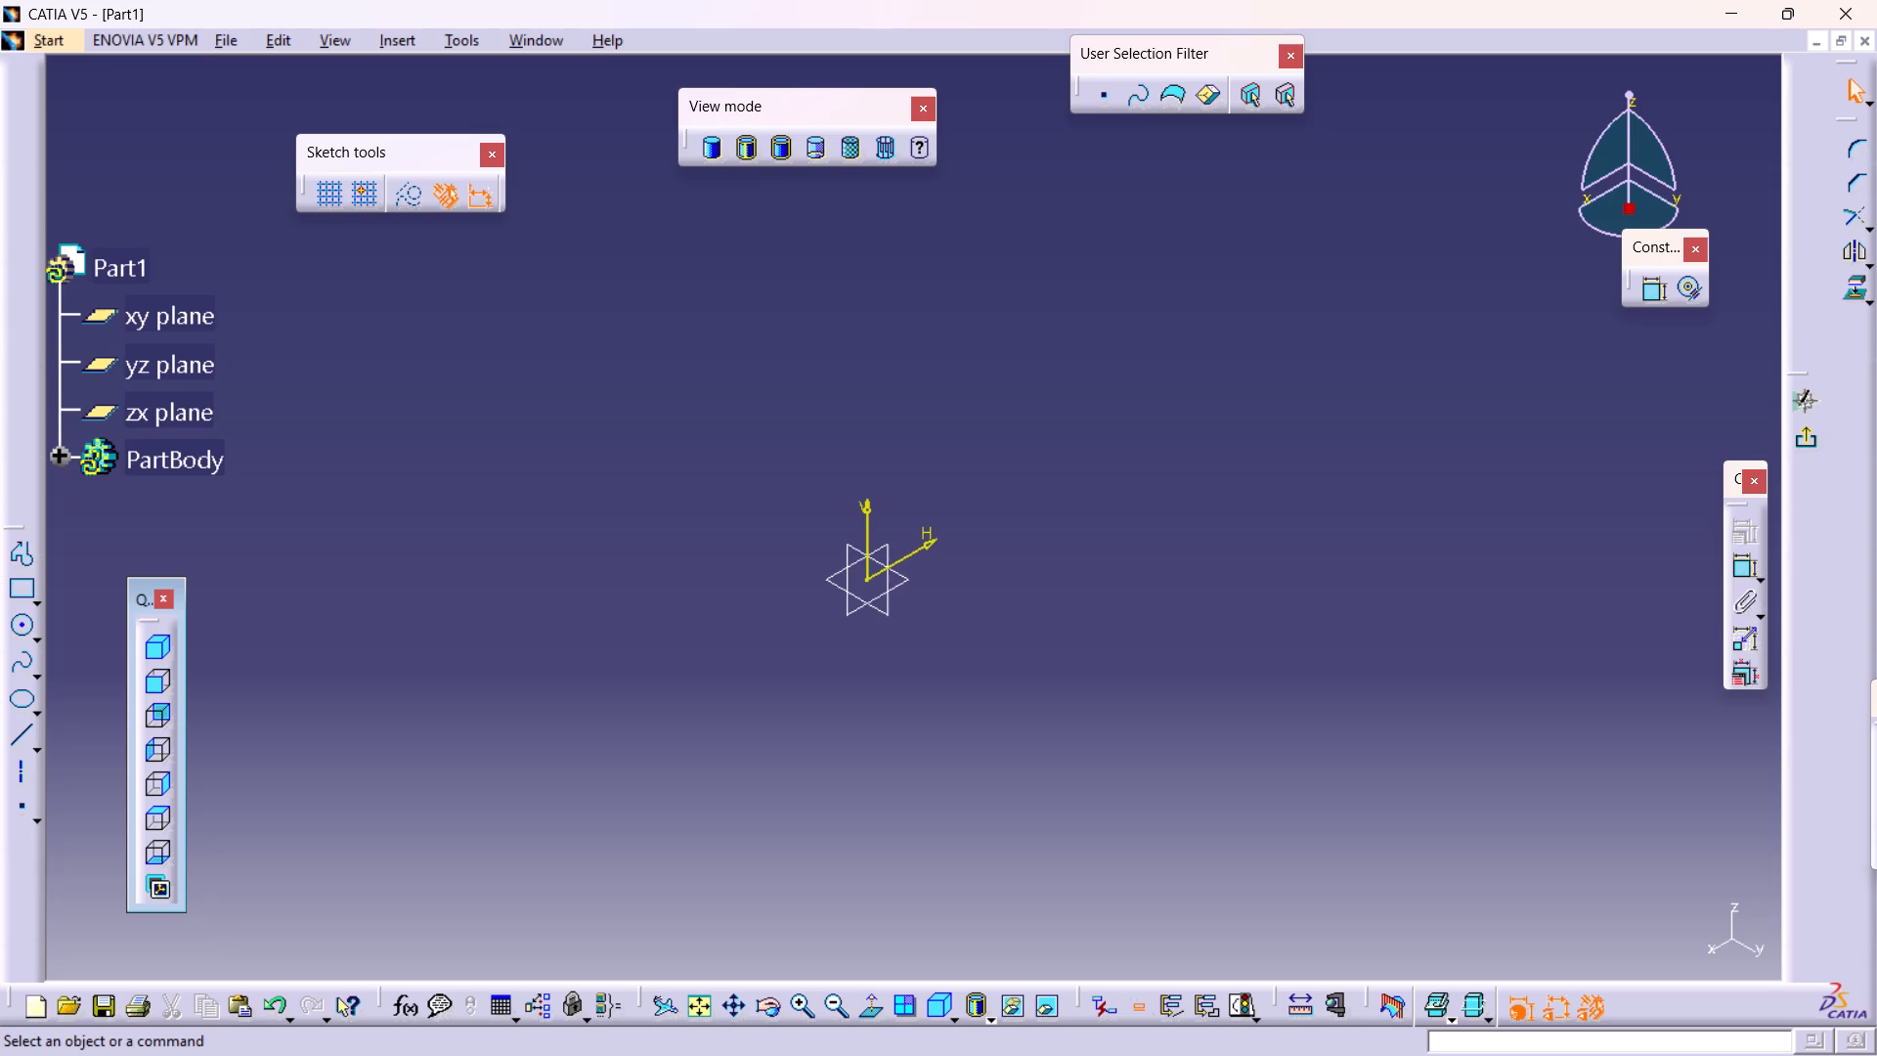
# Select the xy plane at the origin of the part.
pyautogui.click(905, 581)
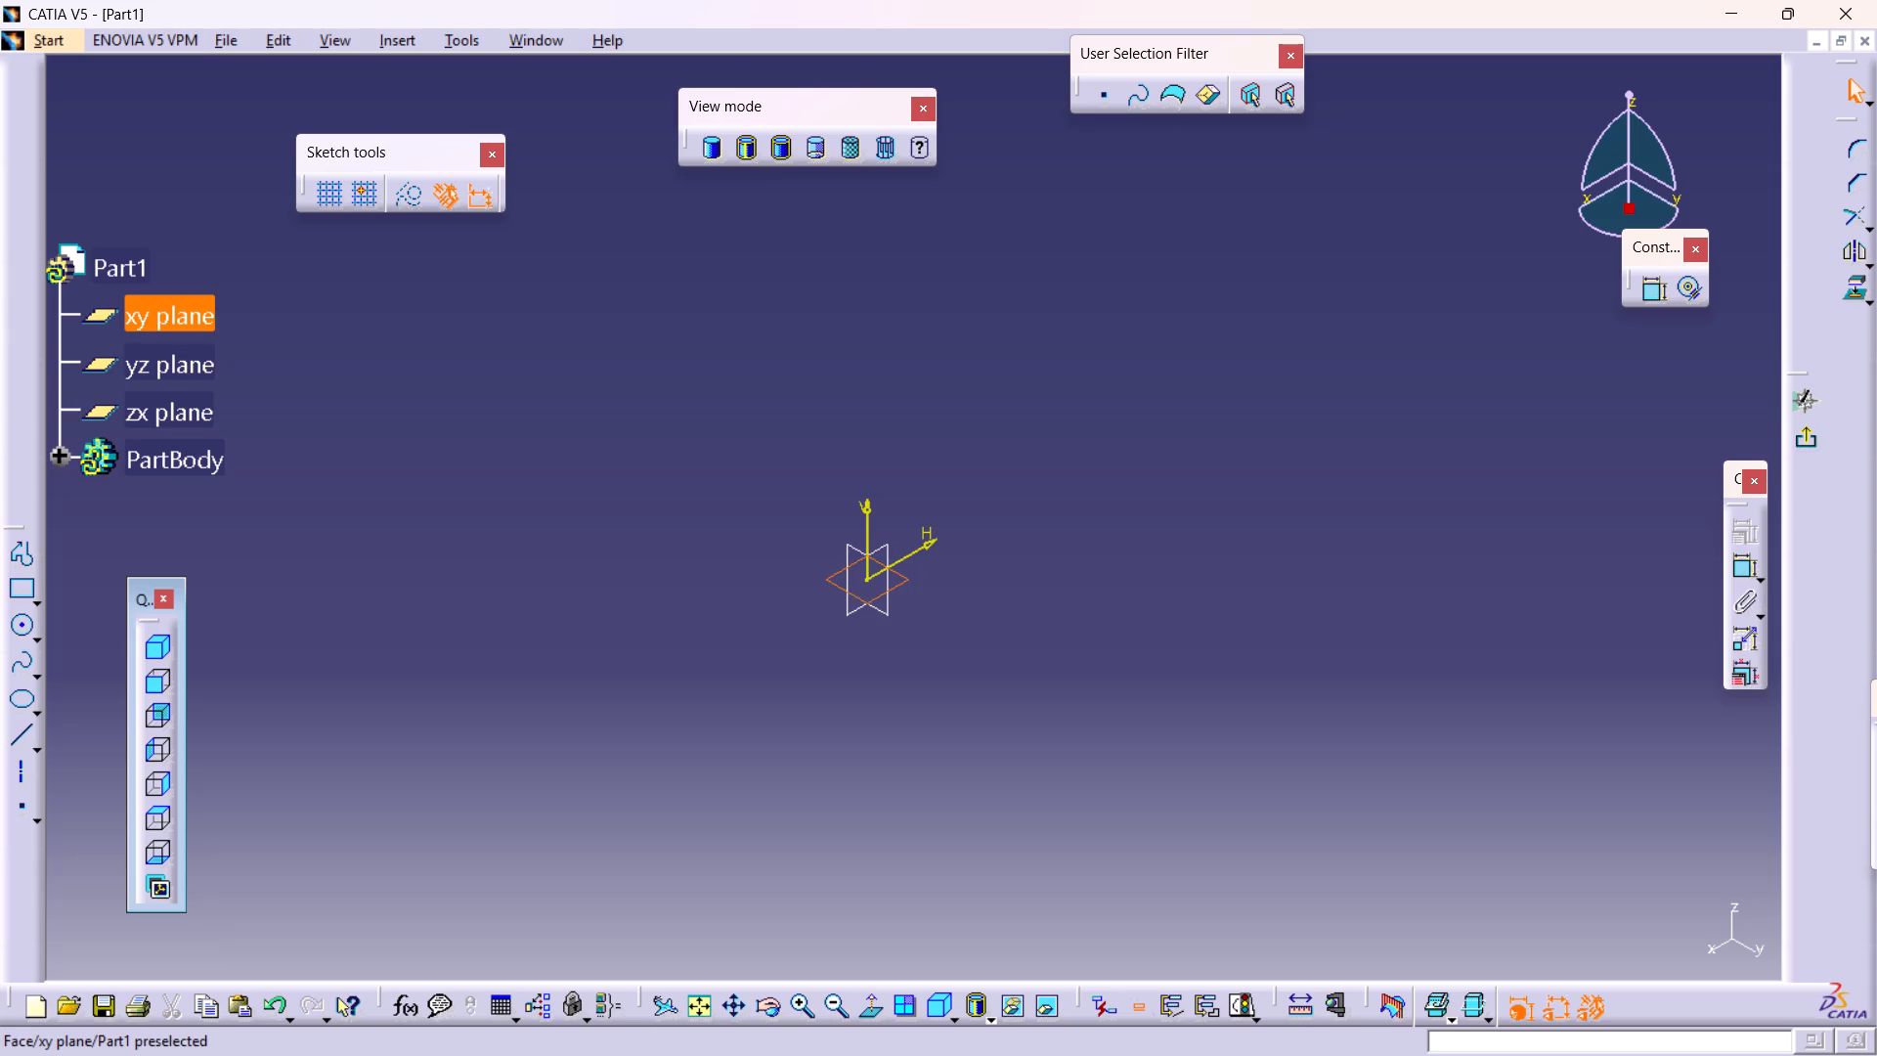
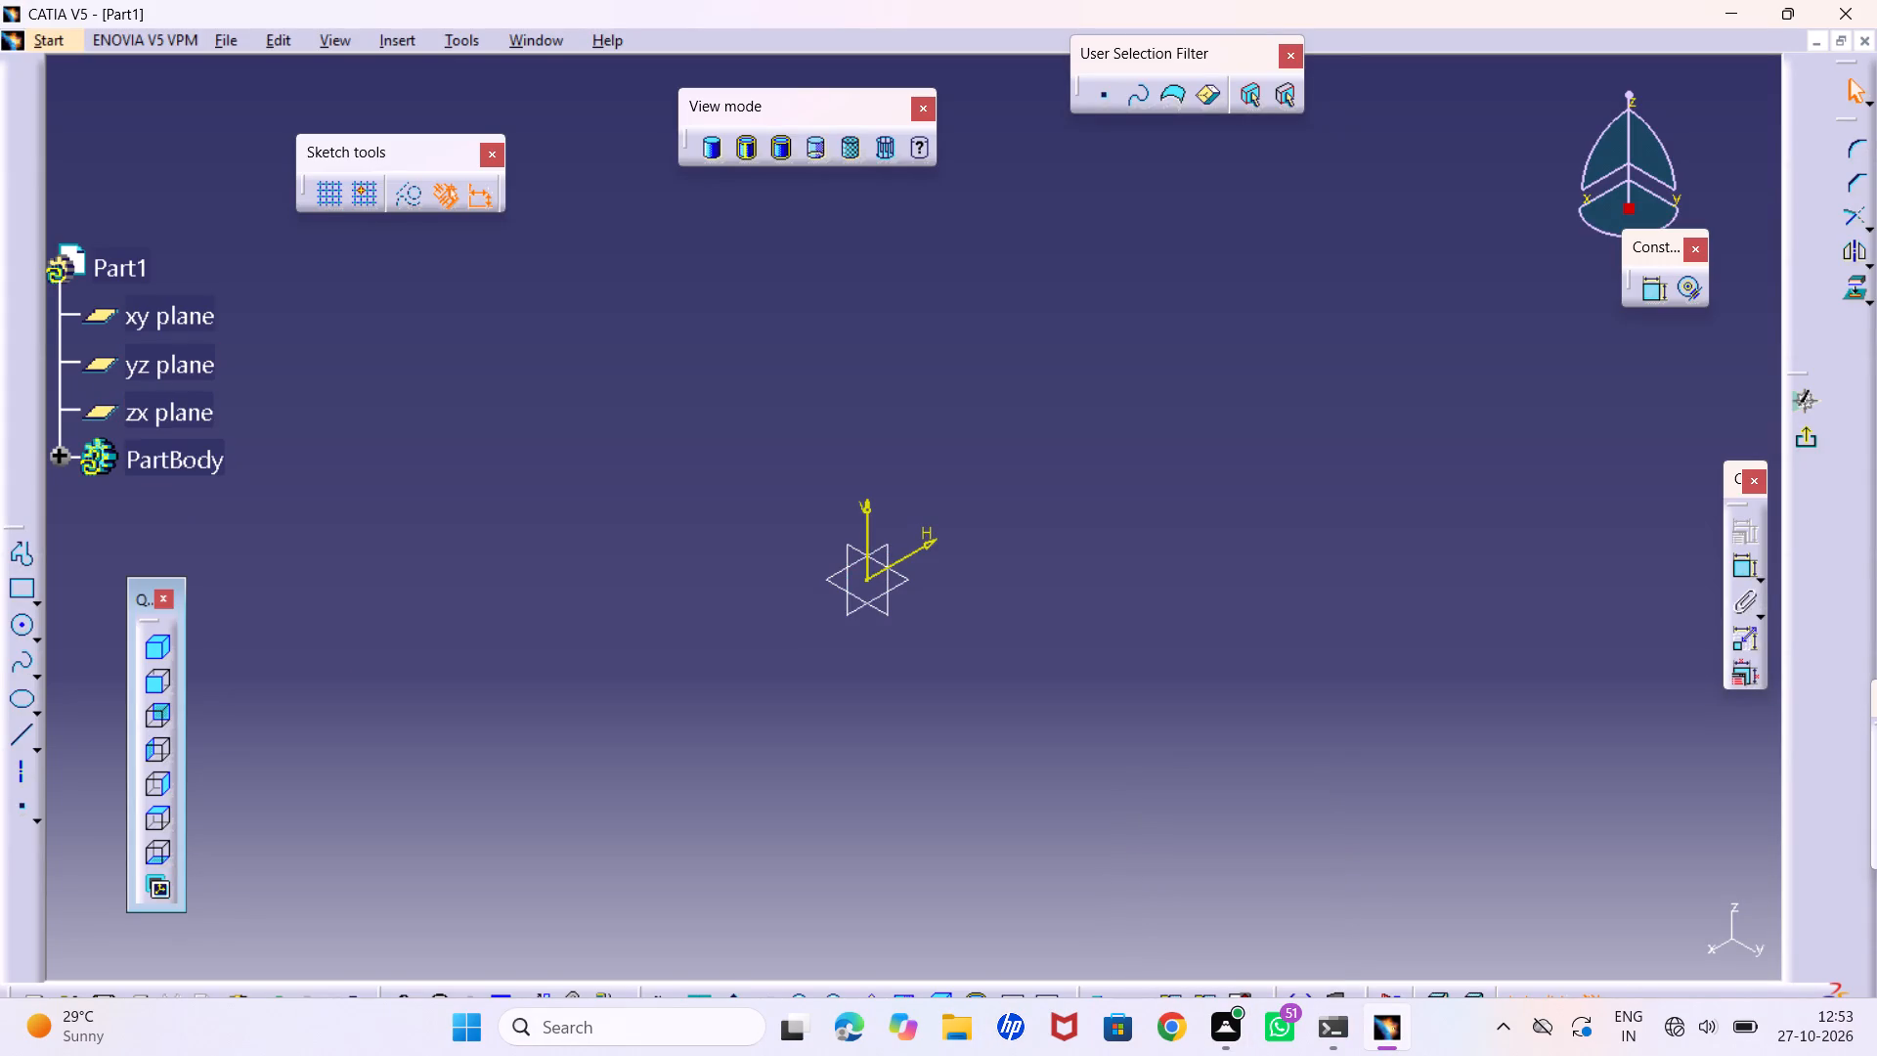
# Leave the current sketch and return to the part by activating PartBody.
pyautogui.scroll(1, 878, 594)
pyautogui.scroll(-2, 820, 633)
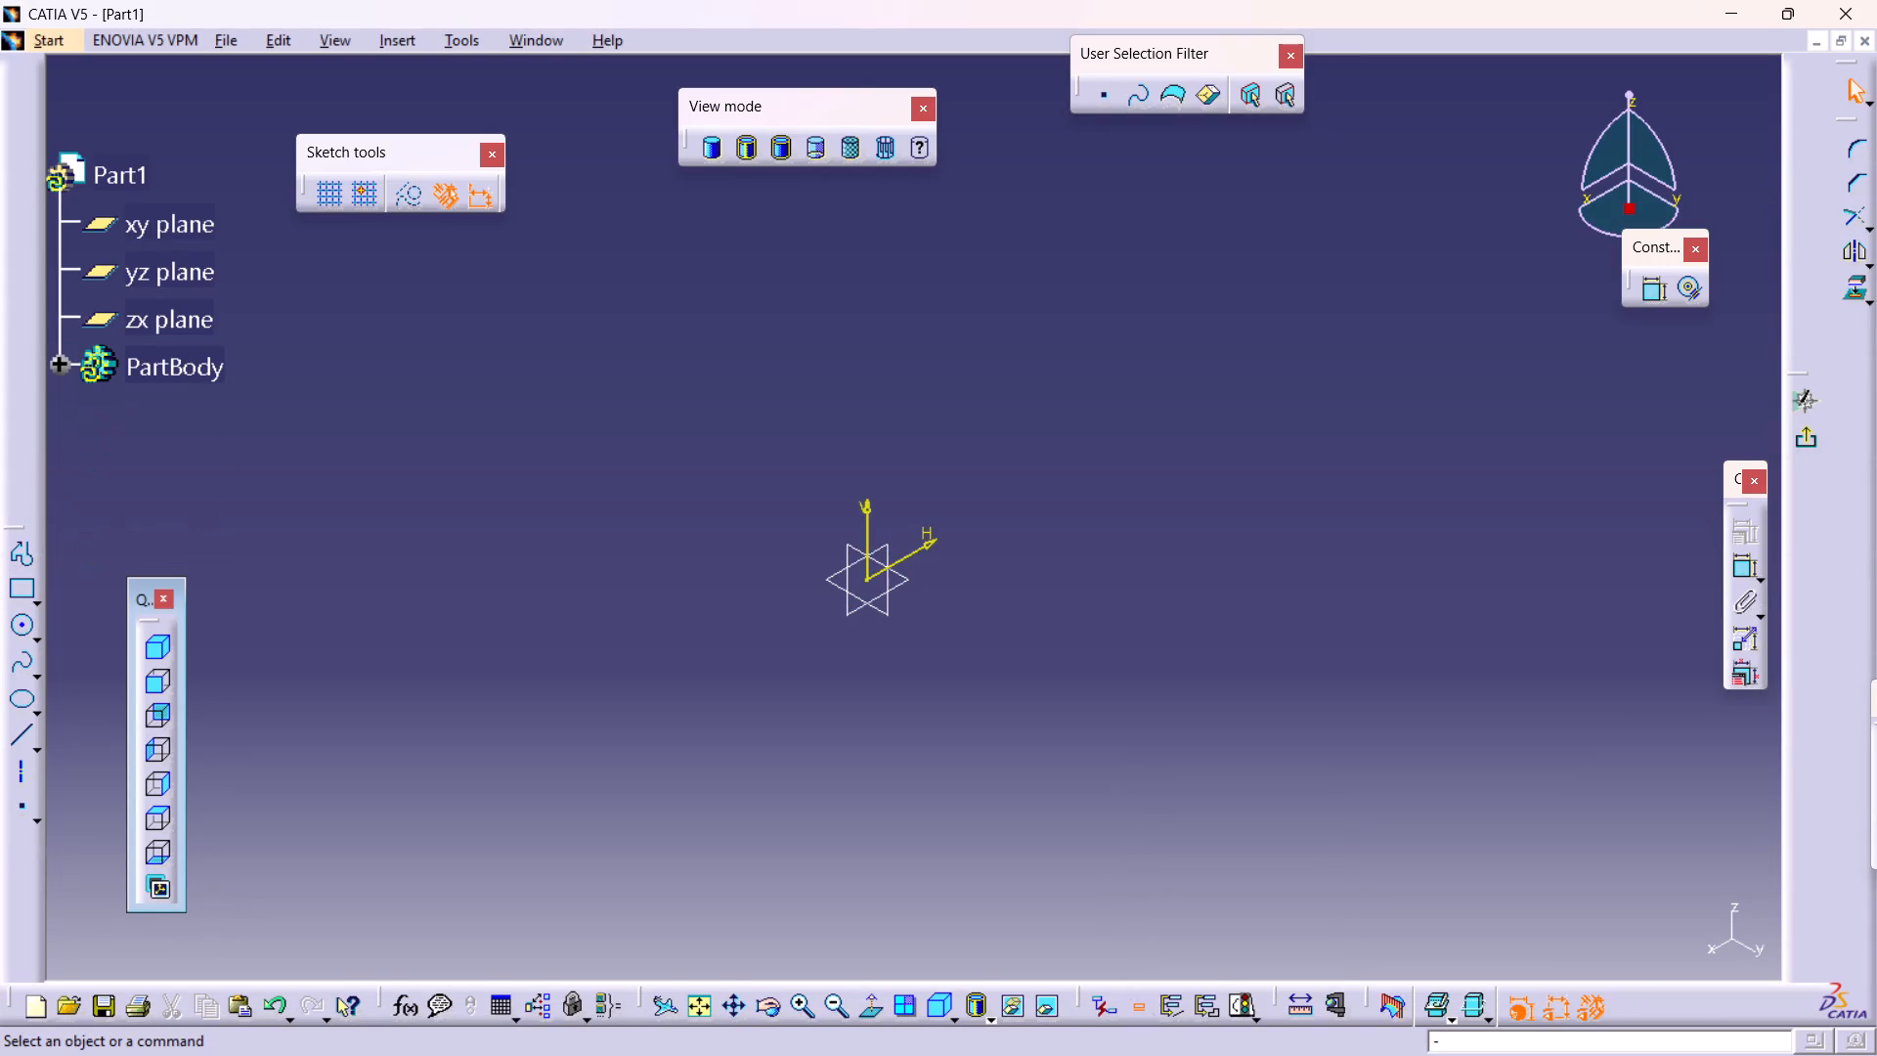
pyautogui.doubleClick(171, 374)
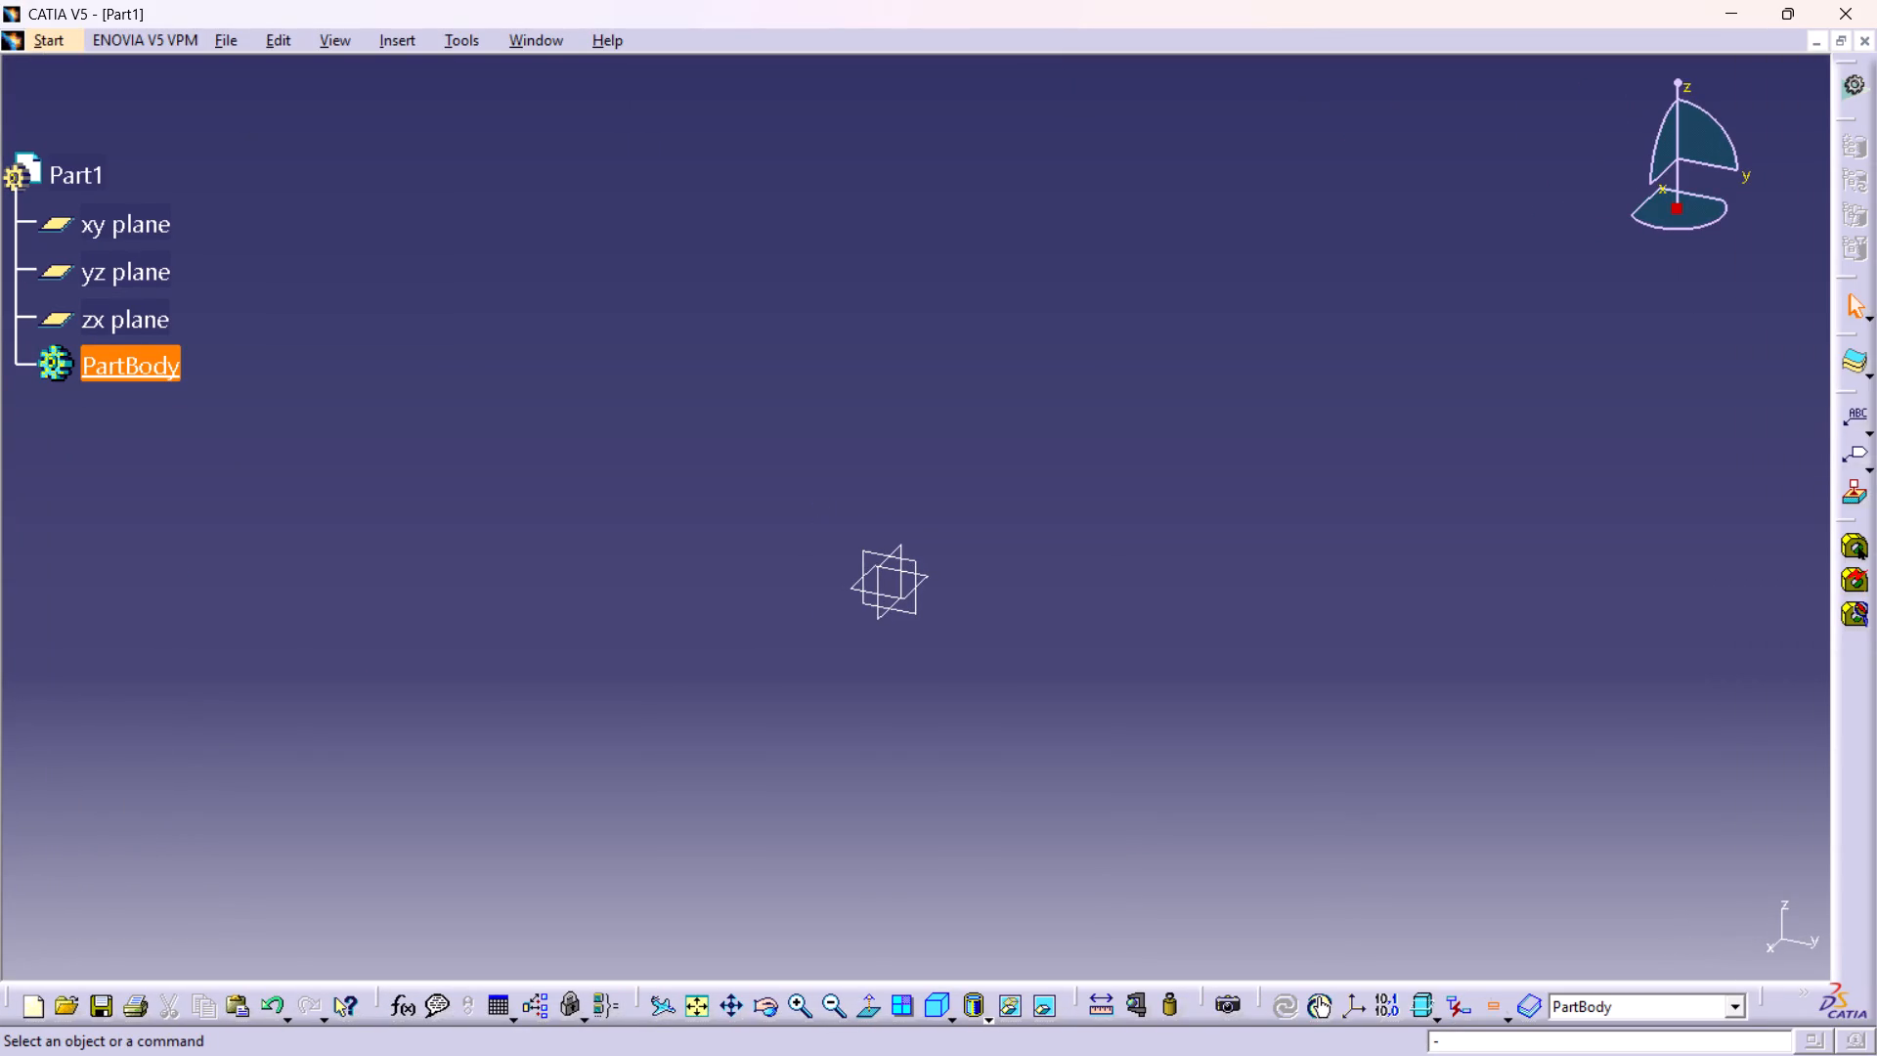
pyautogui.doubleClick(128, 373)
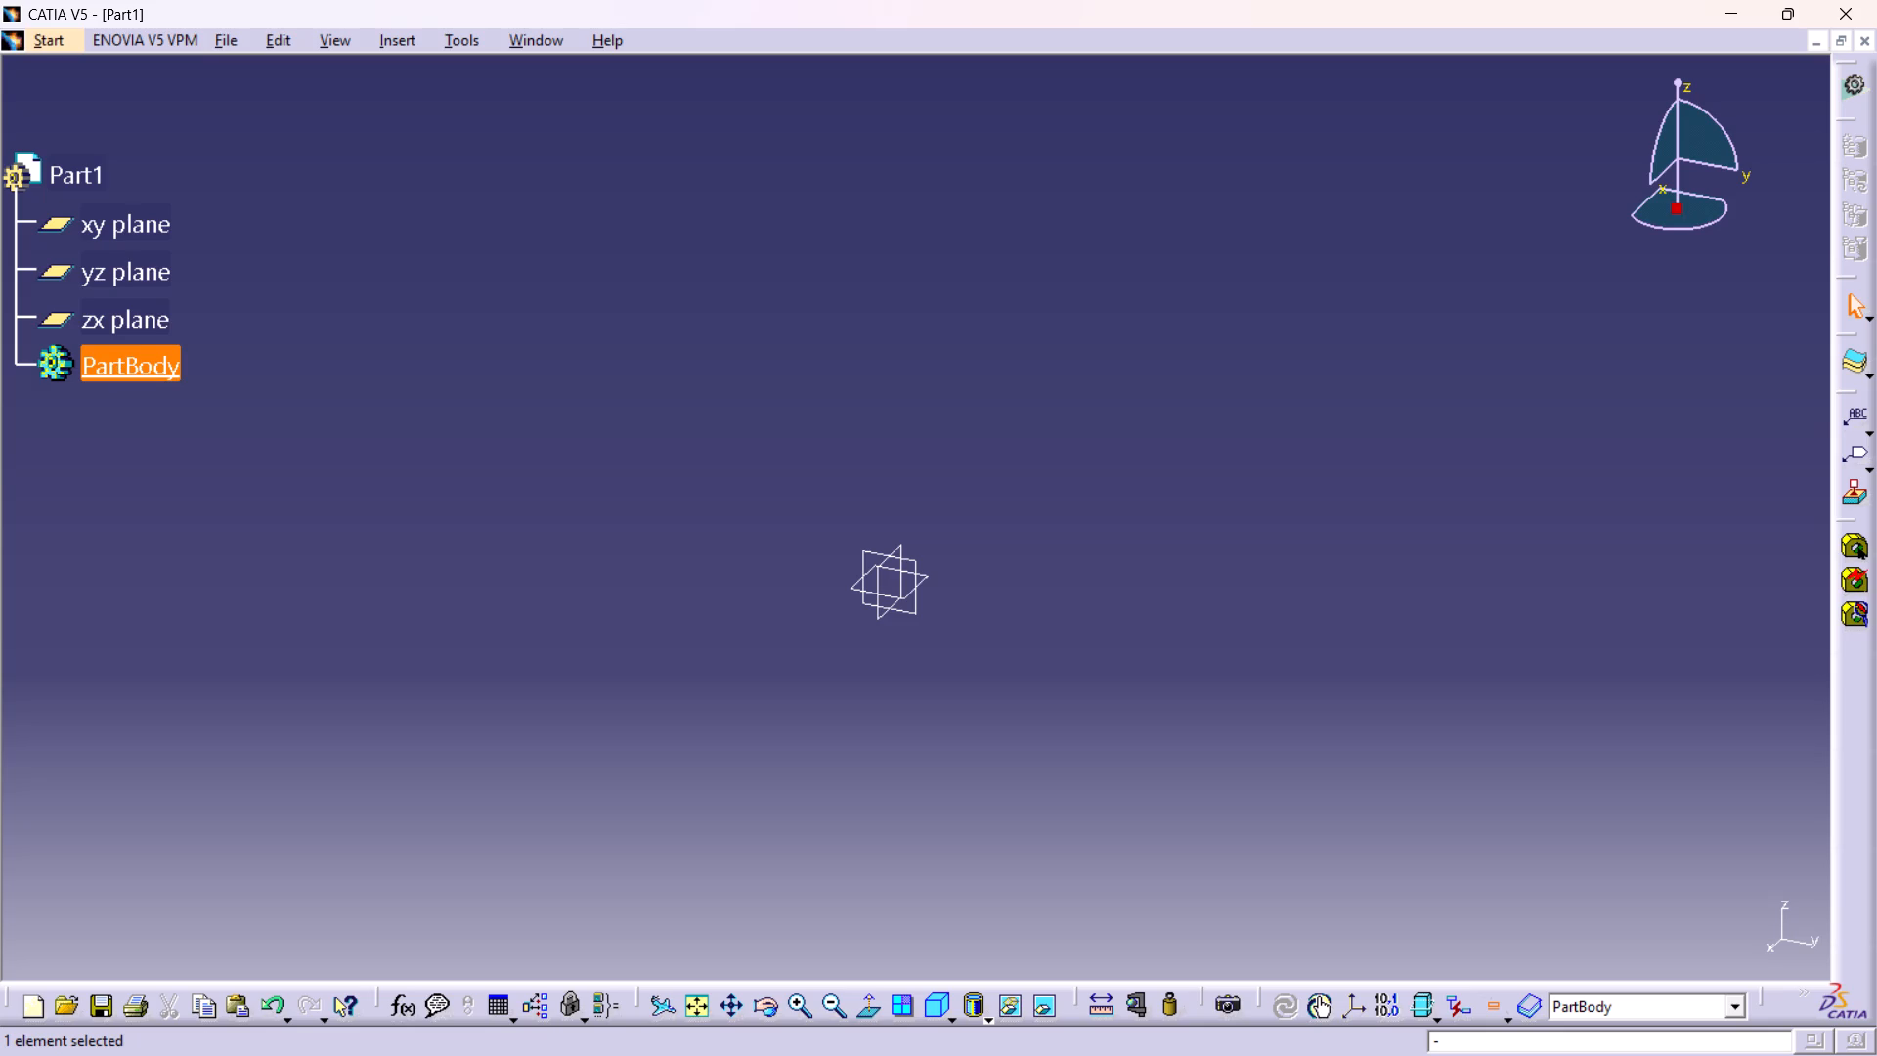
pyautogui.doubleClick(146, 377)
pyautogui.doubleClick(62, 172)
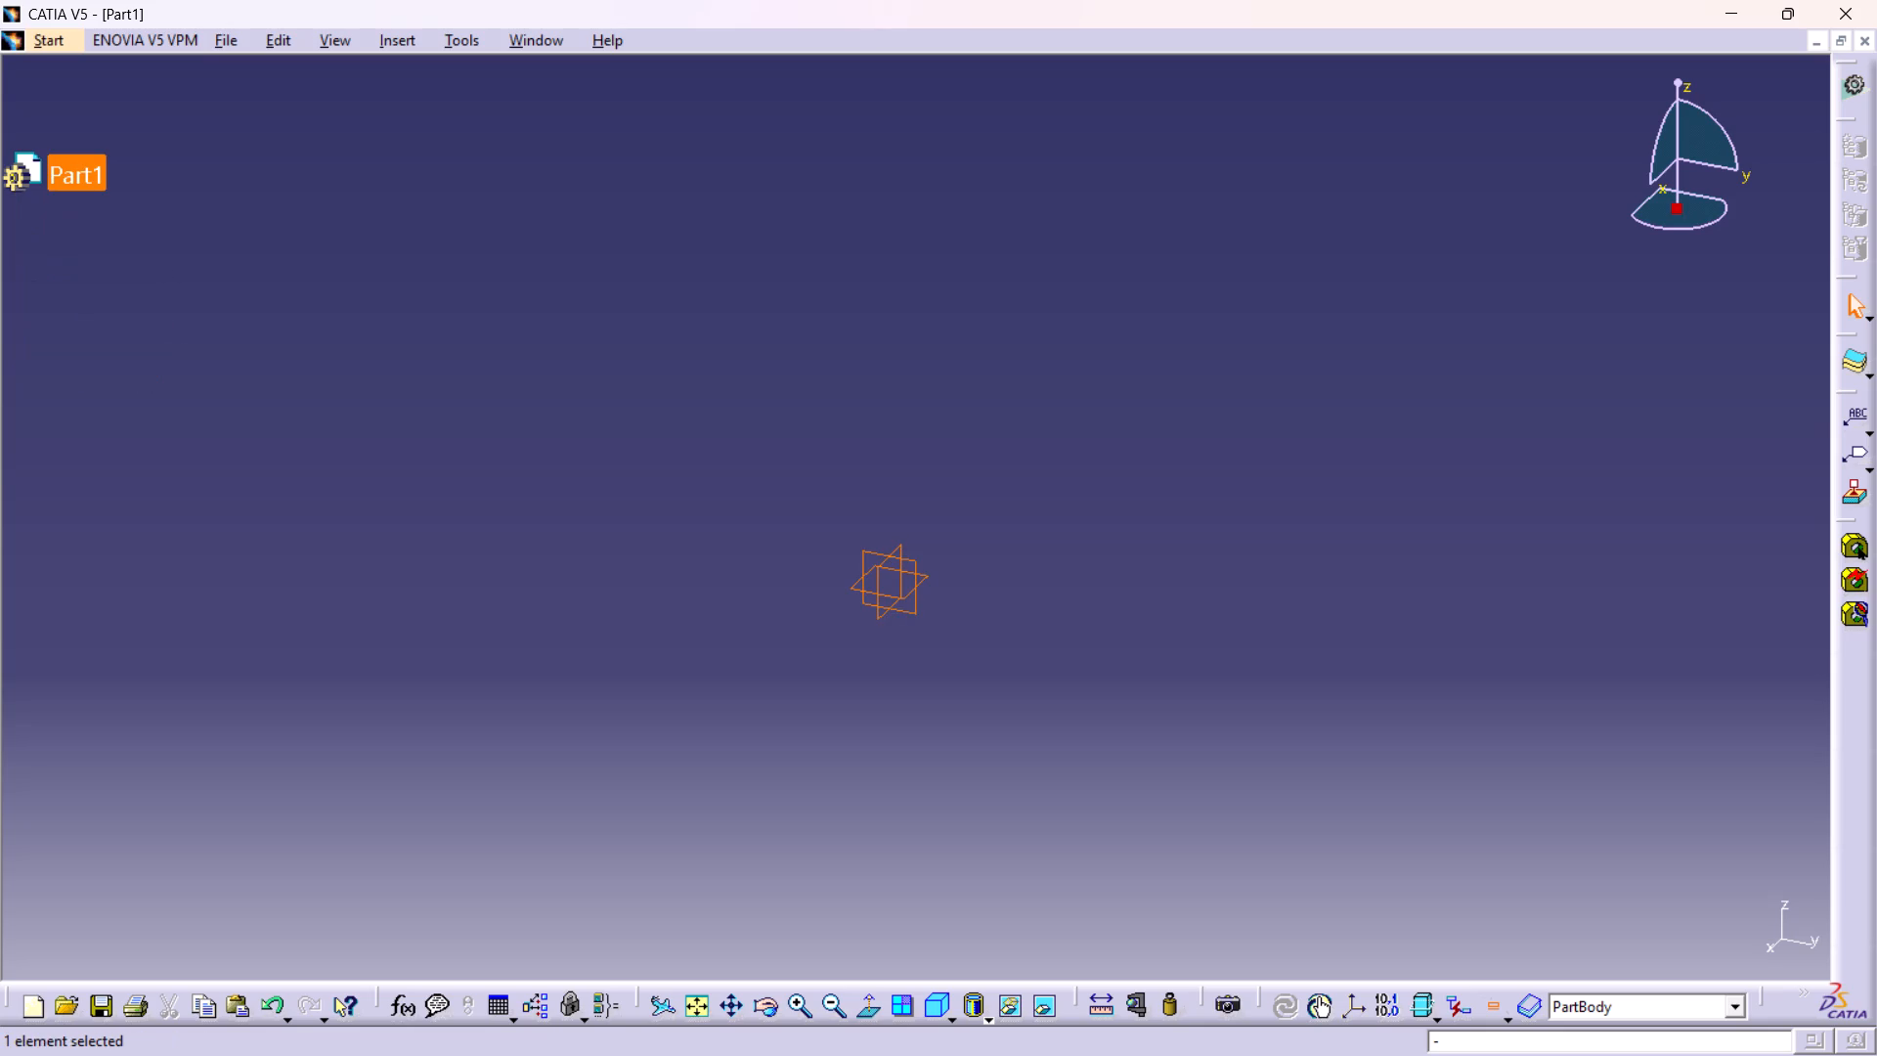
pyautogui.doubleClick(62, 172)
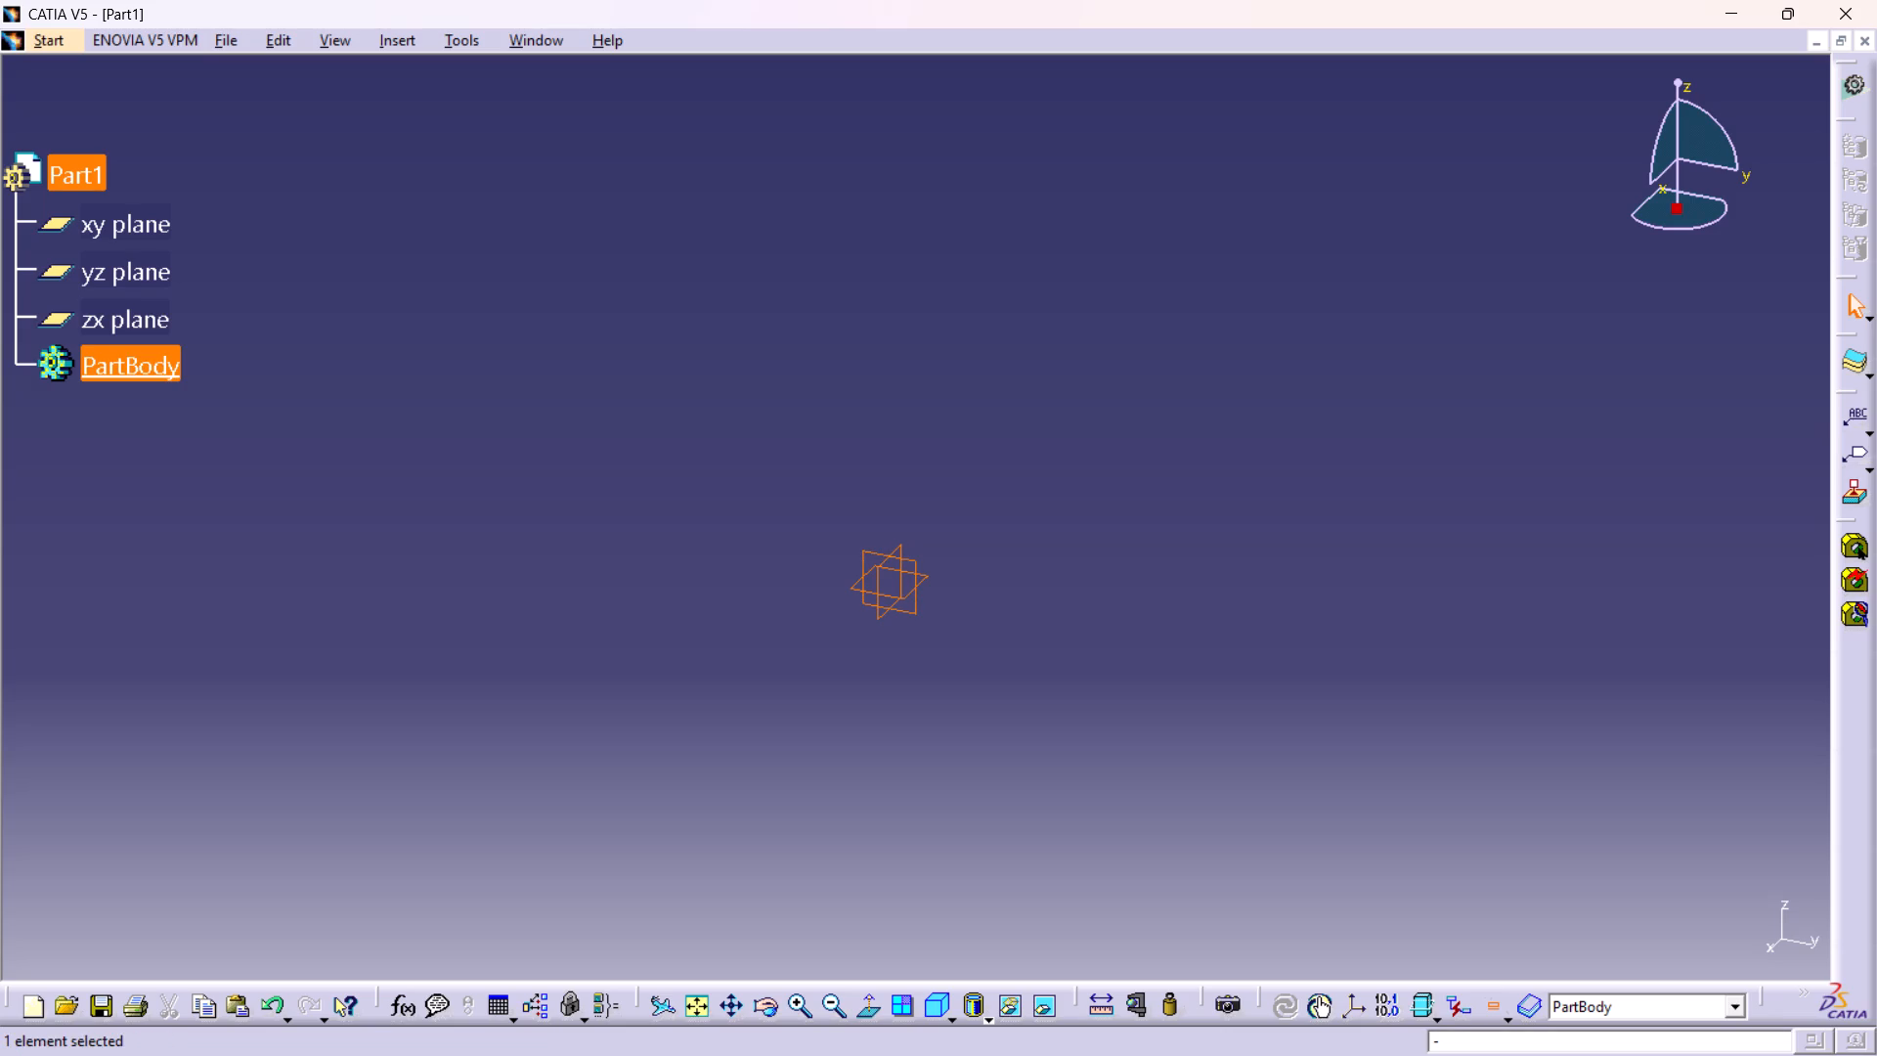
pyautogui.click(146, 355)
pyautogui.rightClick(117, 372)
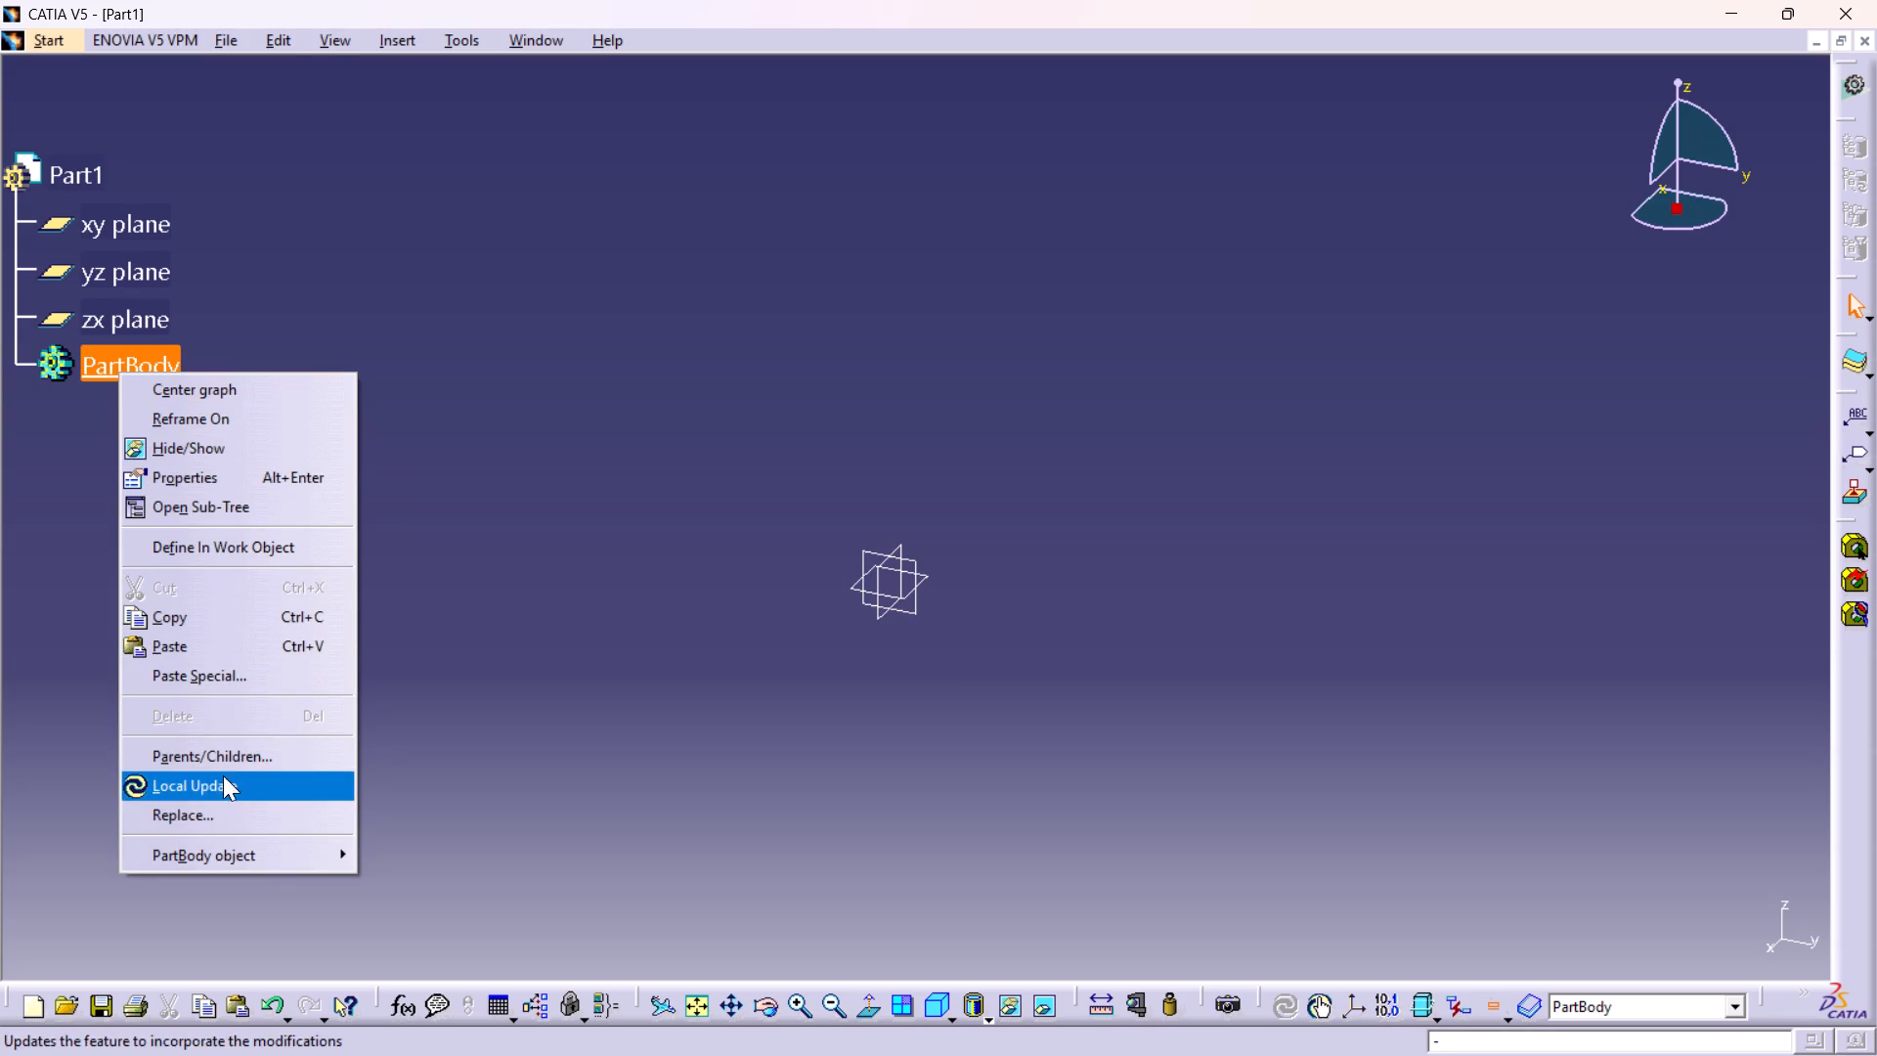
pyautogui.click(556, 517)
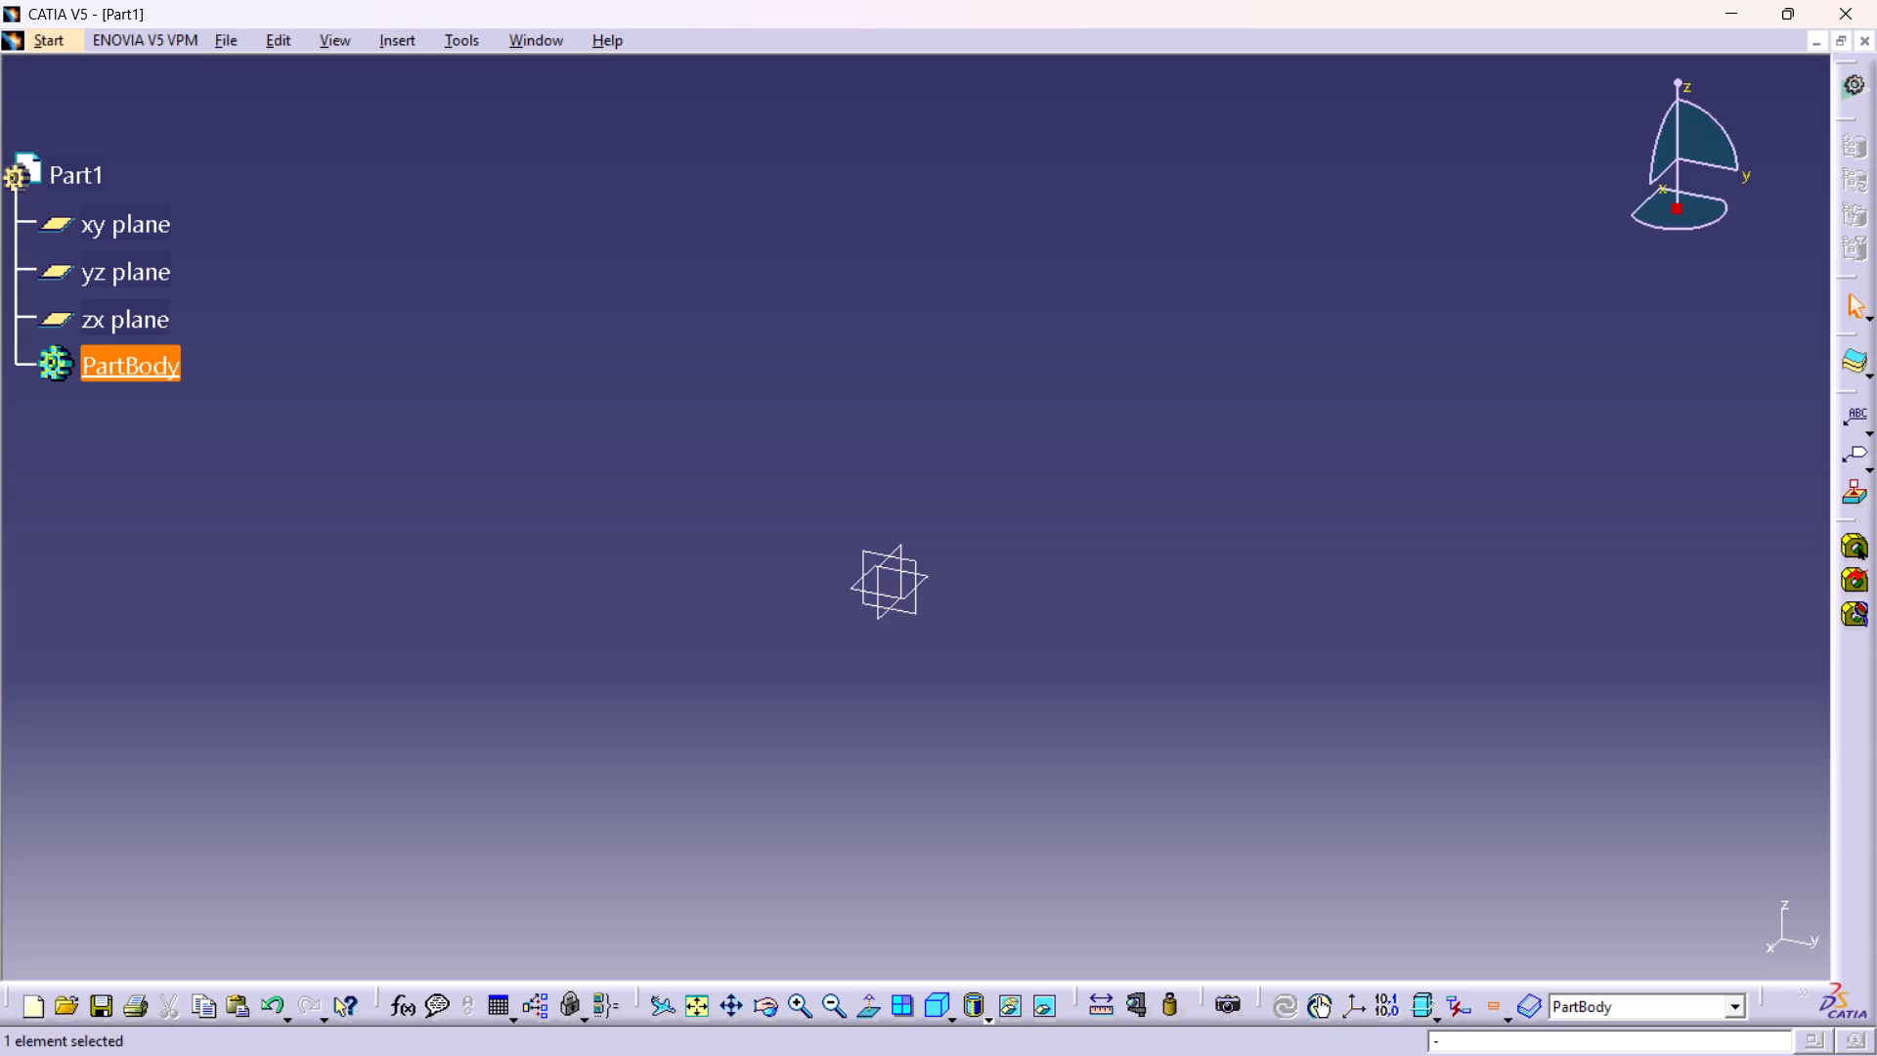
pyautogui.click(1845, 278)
# Open a new sketch on the zx plane in the Sketcher workbench.
pyautogui.click(40, 37)
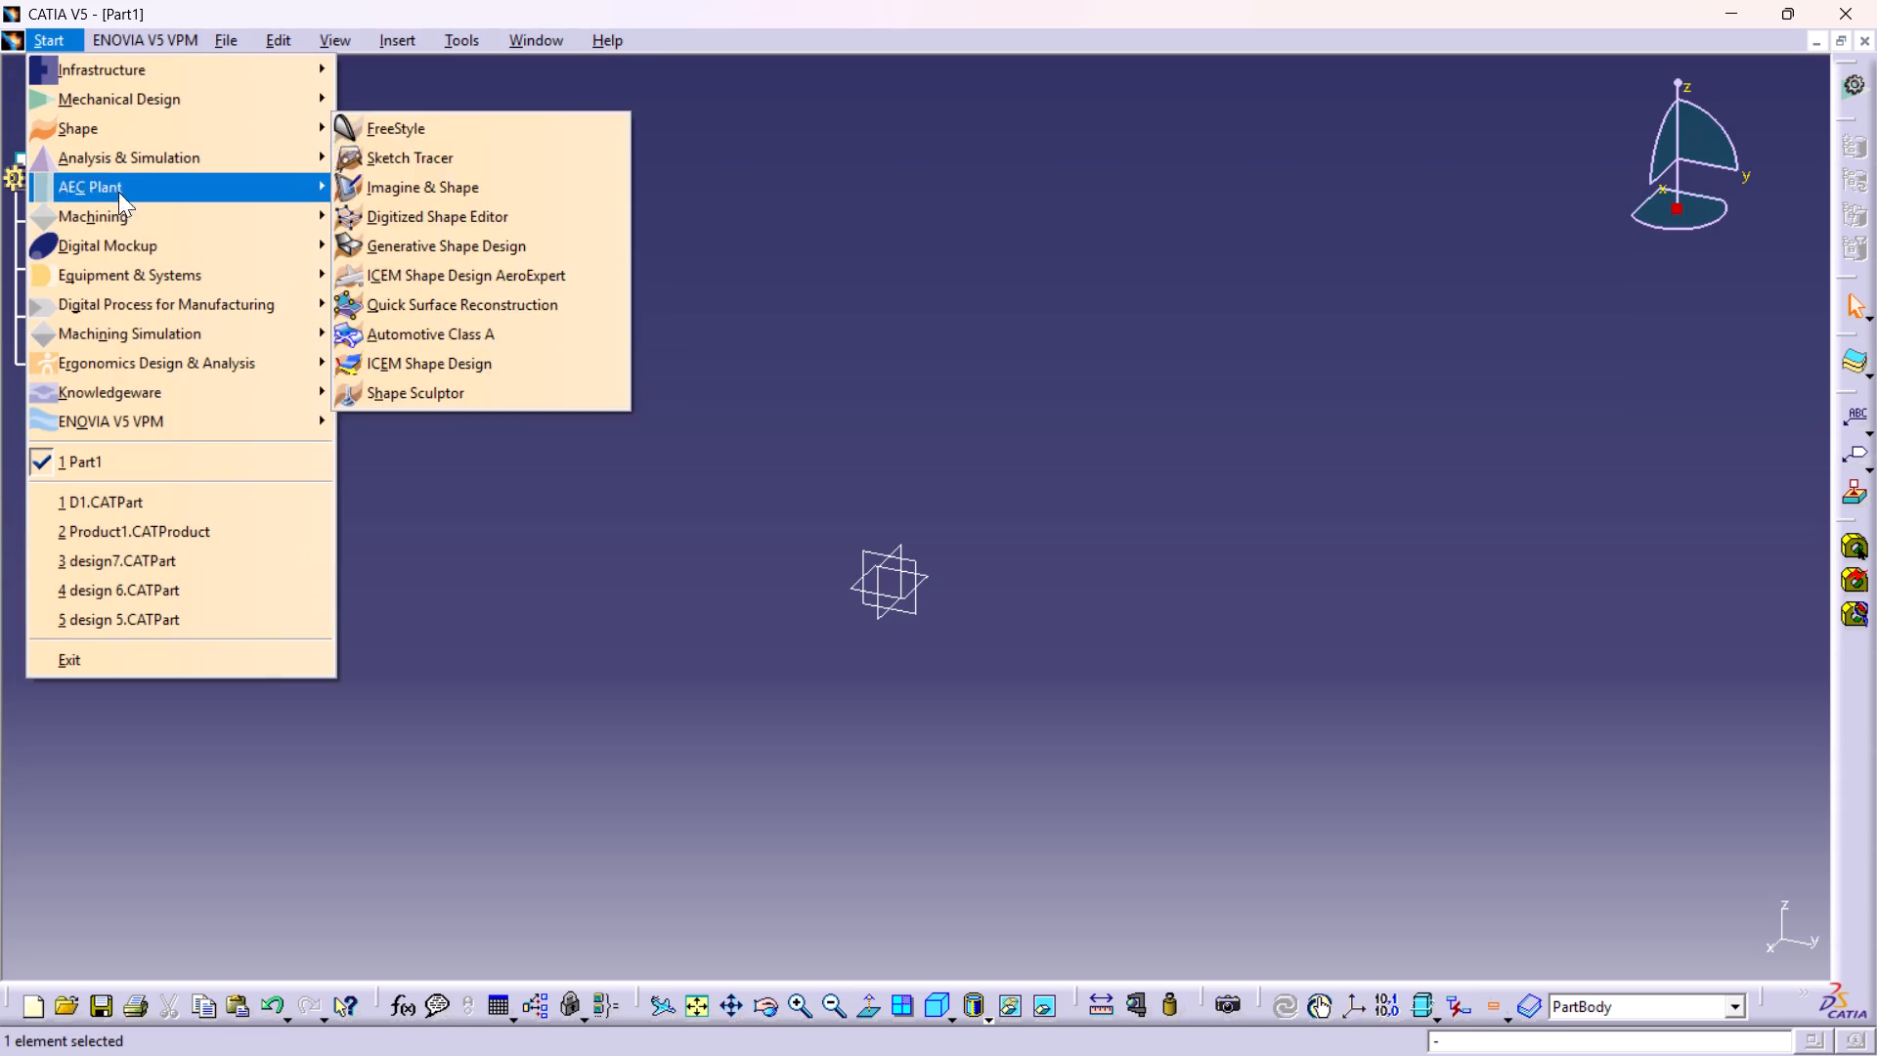
pyautogui.click(148, 100)
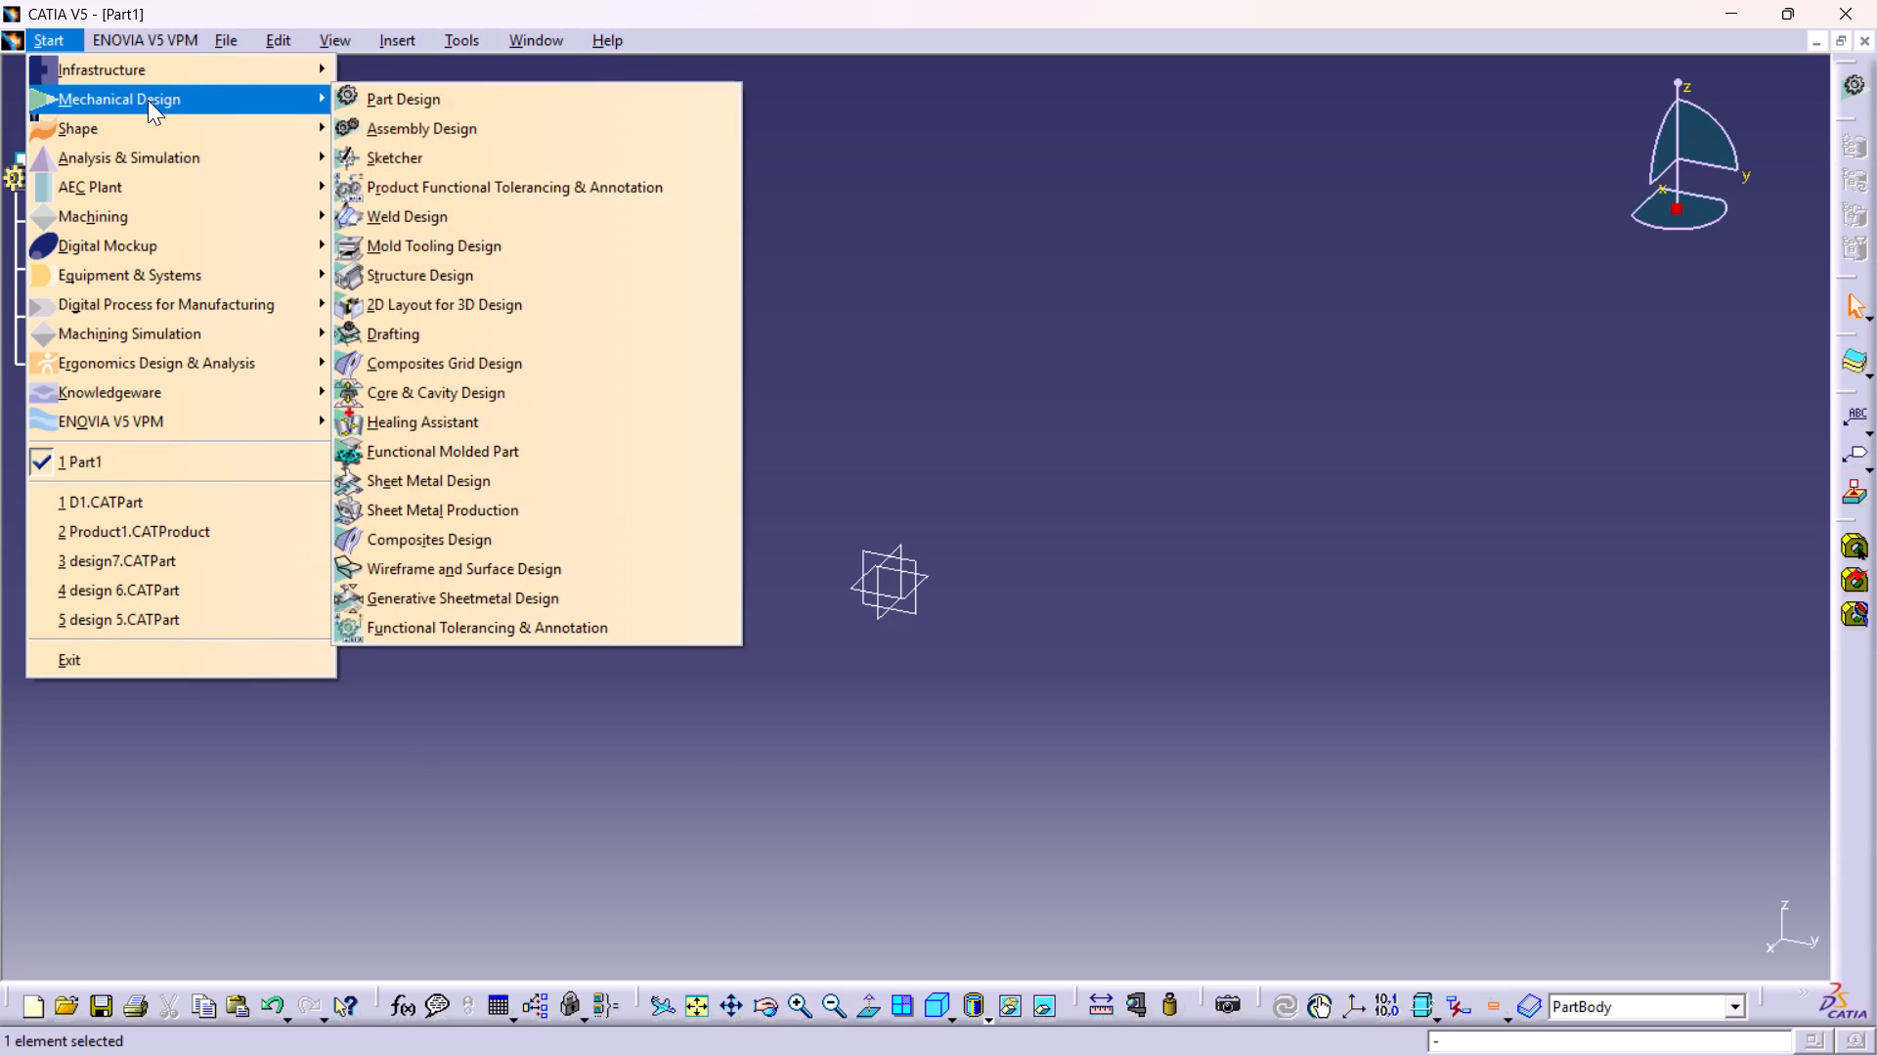
pyautogui.click(401, 158)
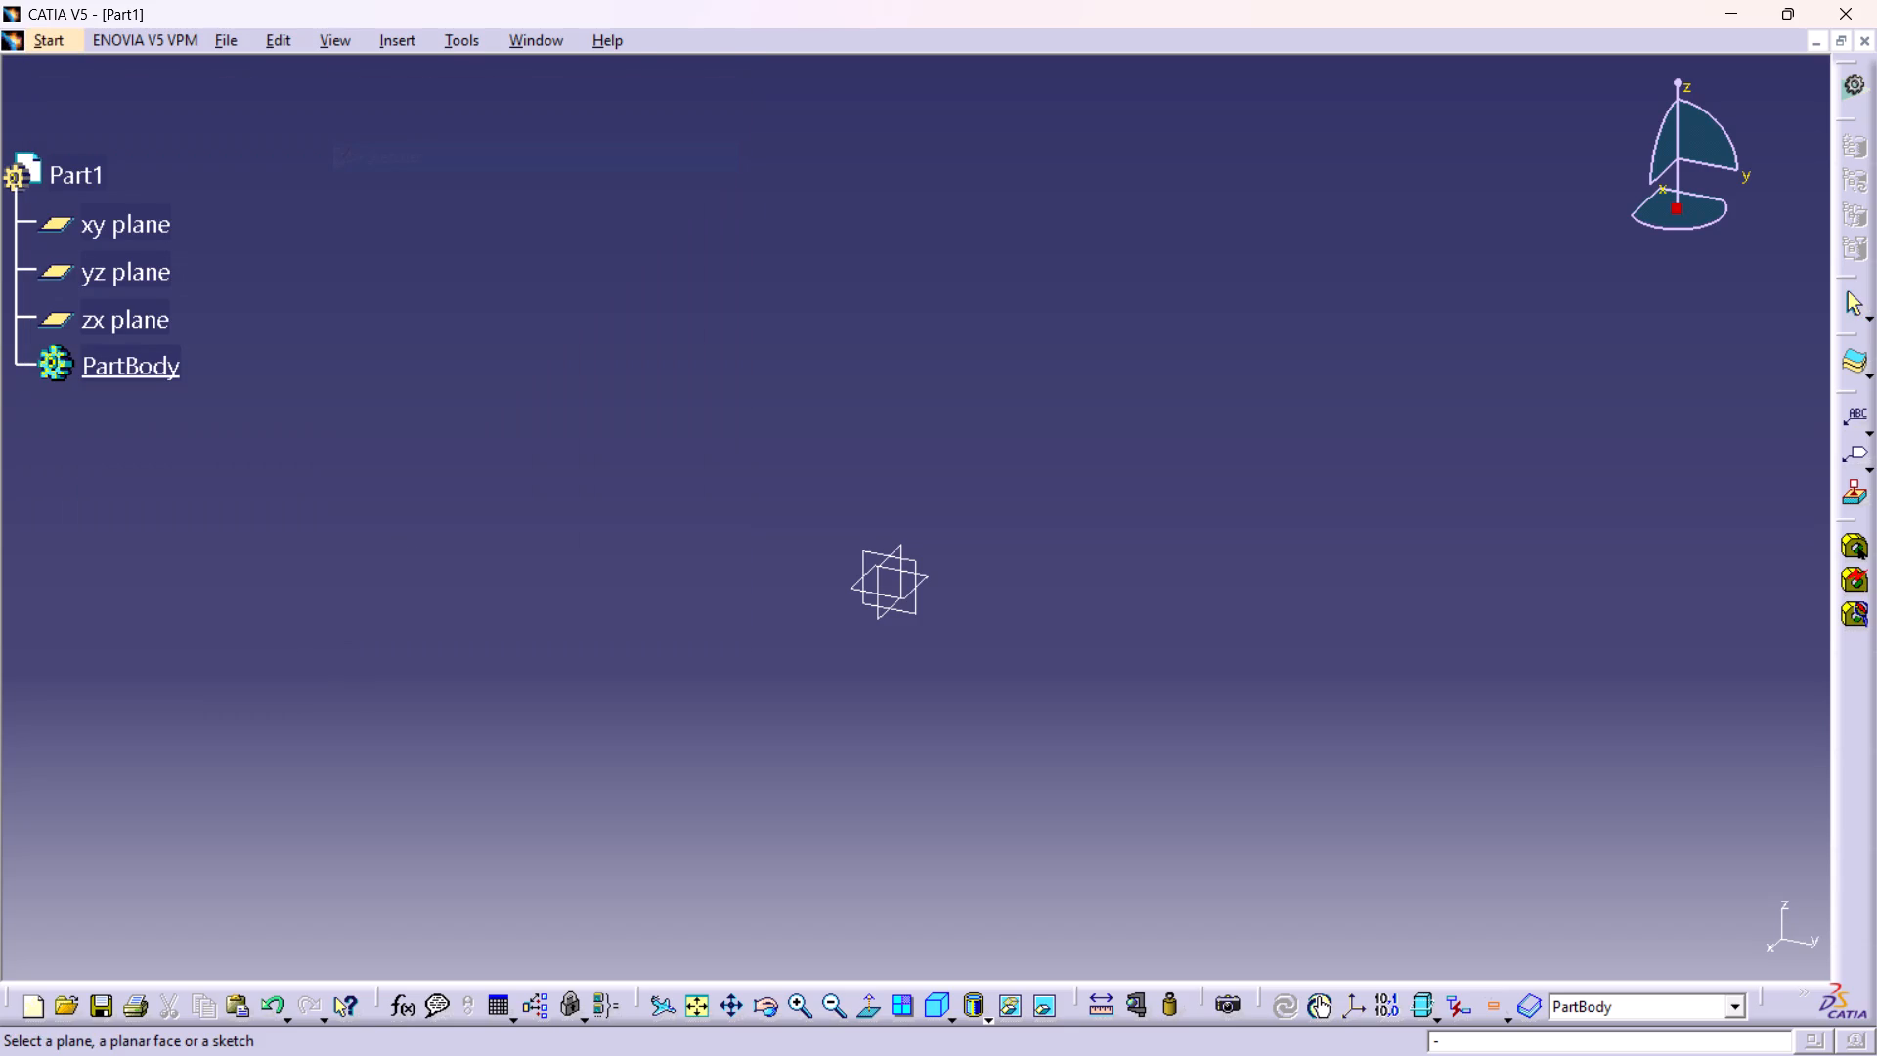
pyautogui.click(882, 615)
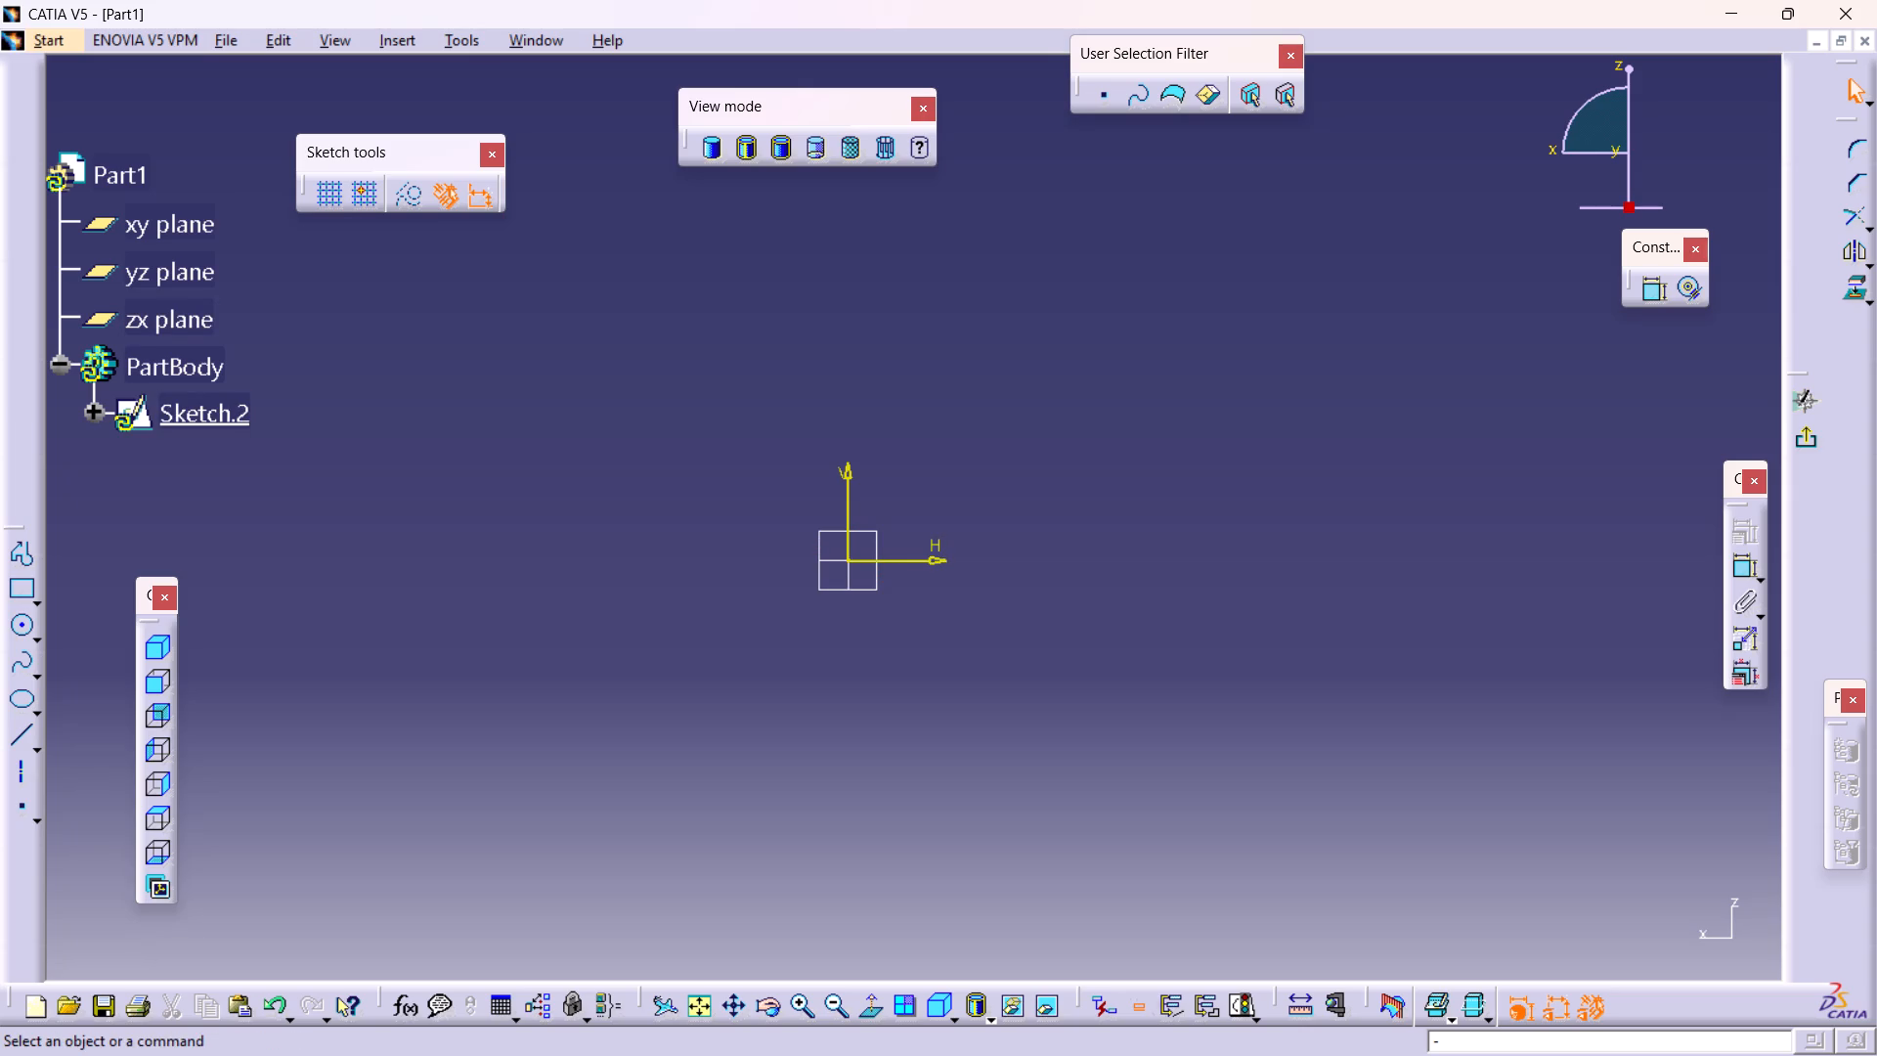
# Start drawing a circle in the new sketch on the zx plane.
pyautogui.click(23, 629)
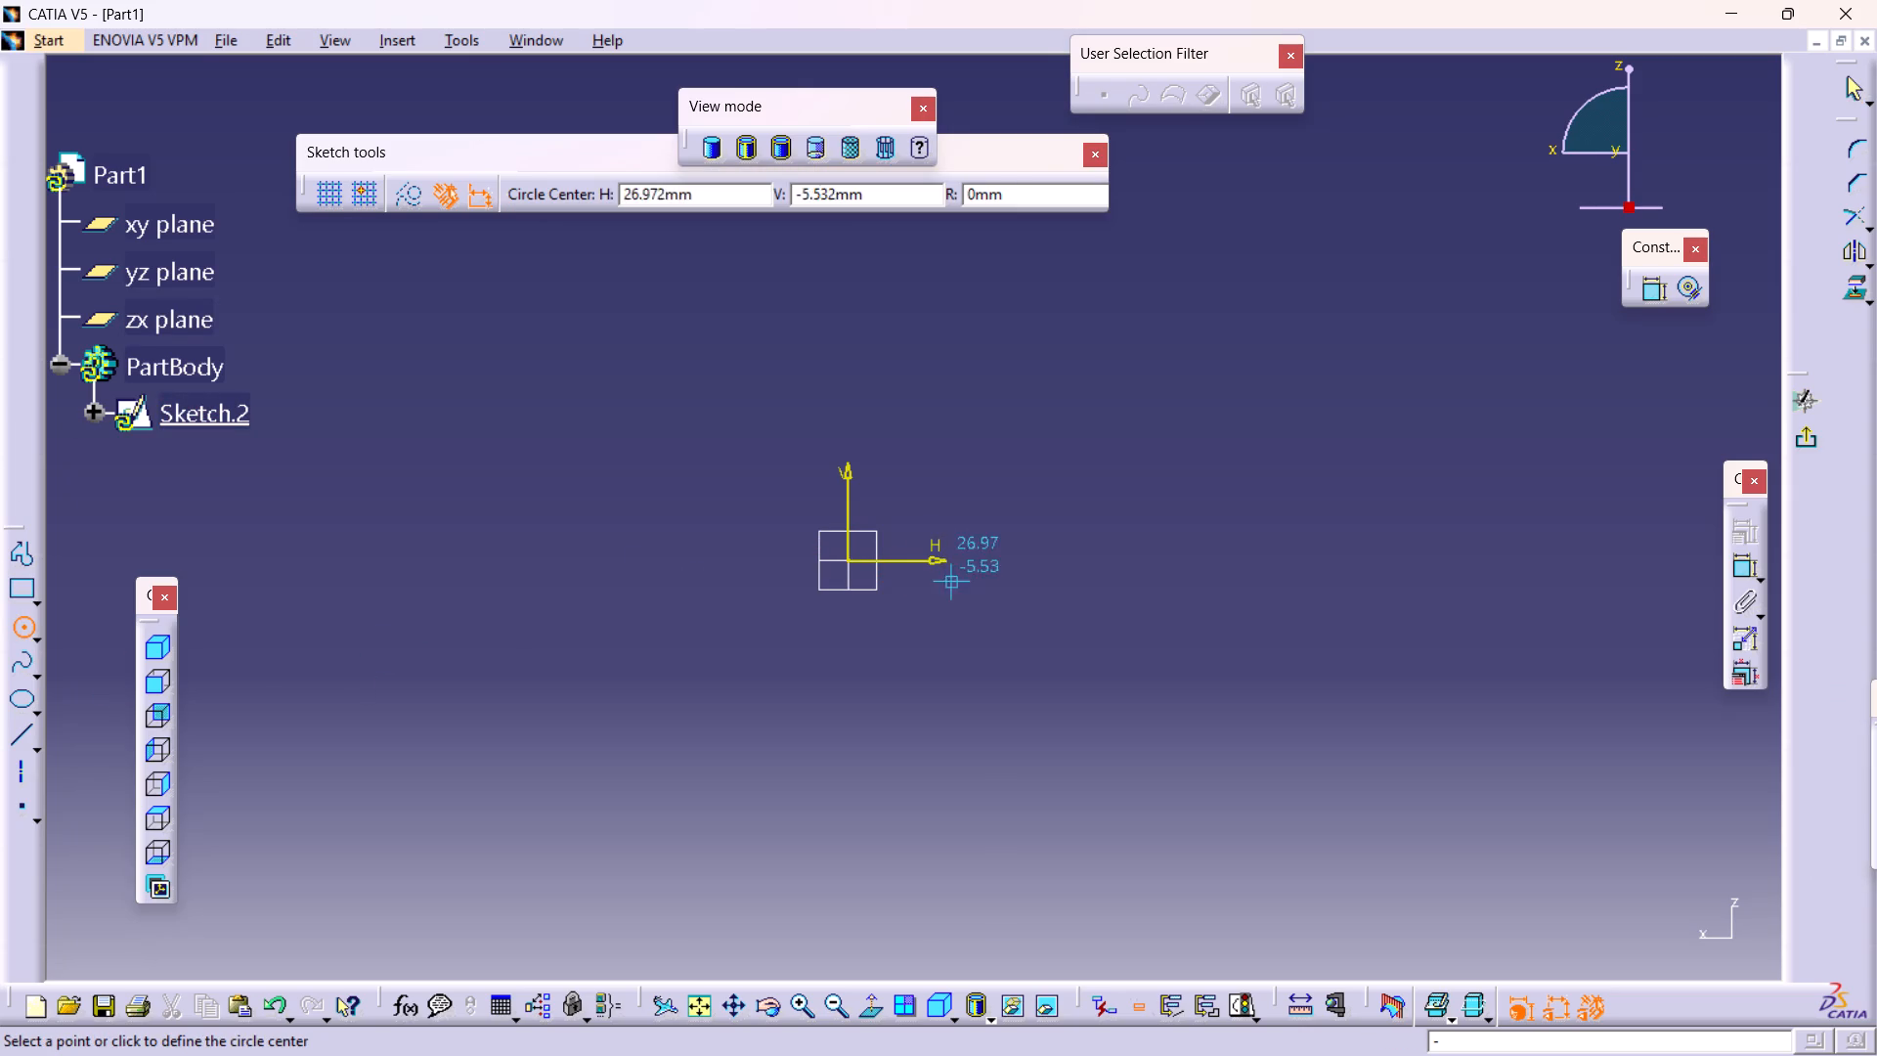
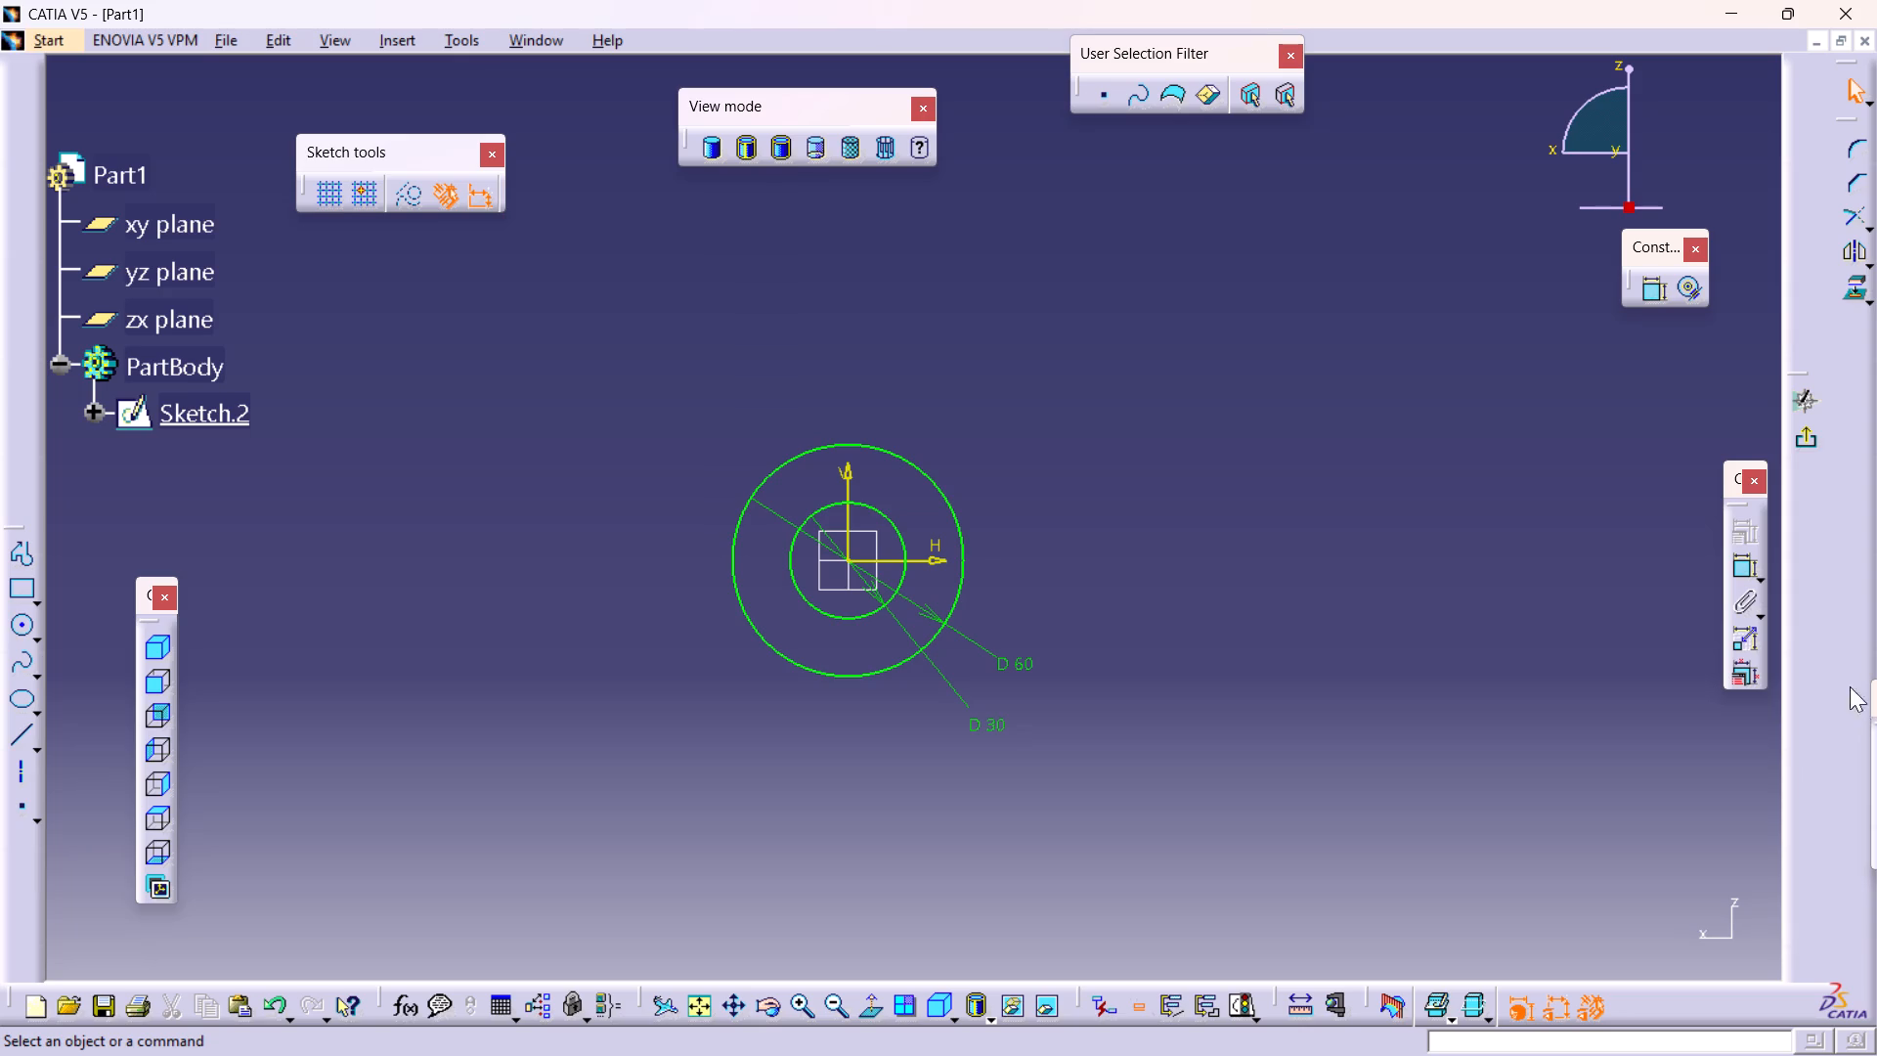
# Undock the Profile toolbar and place it floating just below the compass.
pyautogui.moveTo(1824, 645); pyautogui.dragTo(1755, 754)
pyautogui.moveTo(1830, 925); pyautogui.dragTo(1345, 845)
pyautogui.moveTo(11, 520); pyautogui.dragTo(1265, 374)
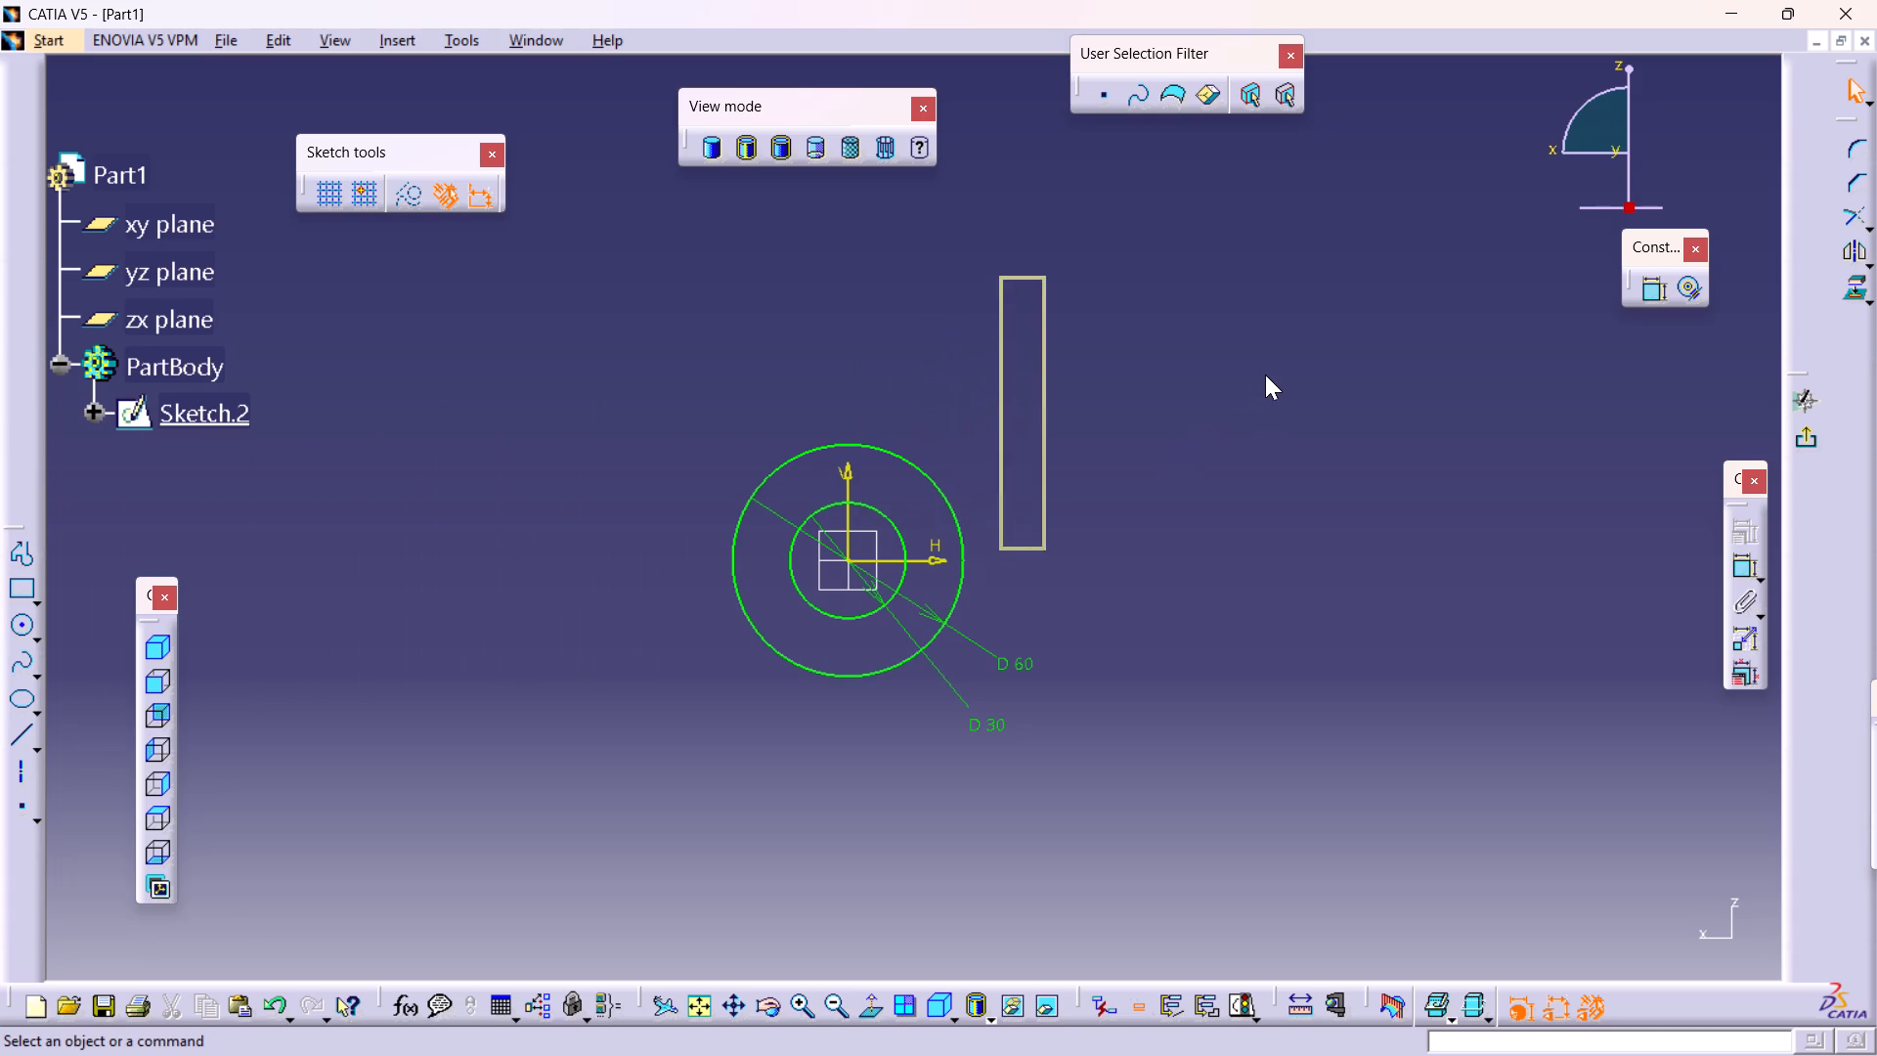
pyautogui.moveTo(1265, 374); pyautogui.dragTo(1398, 266)
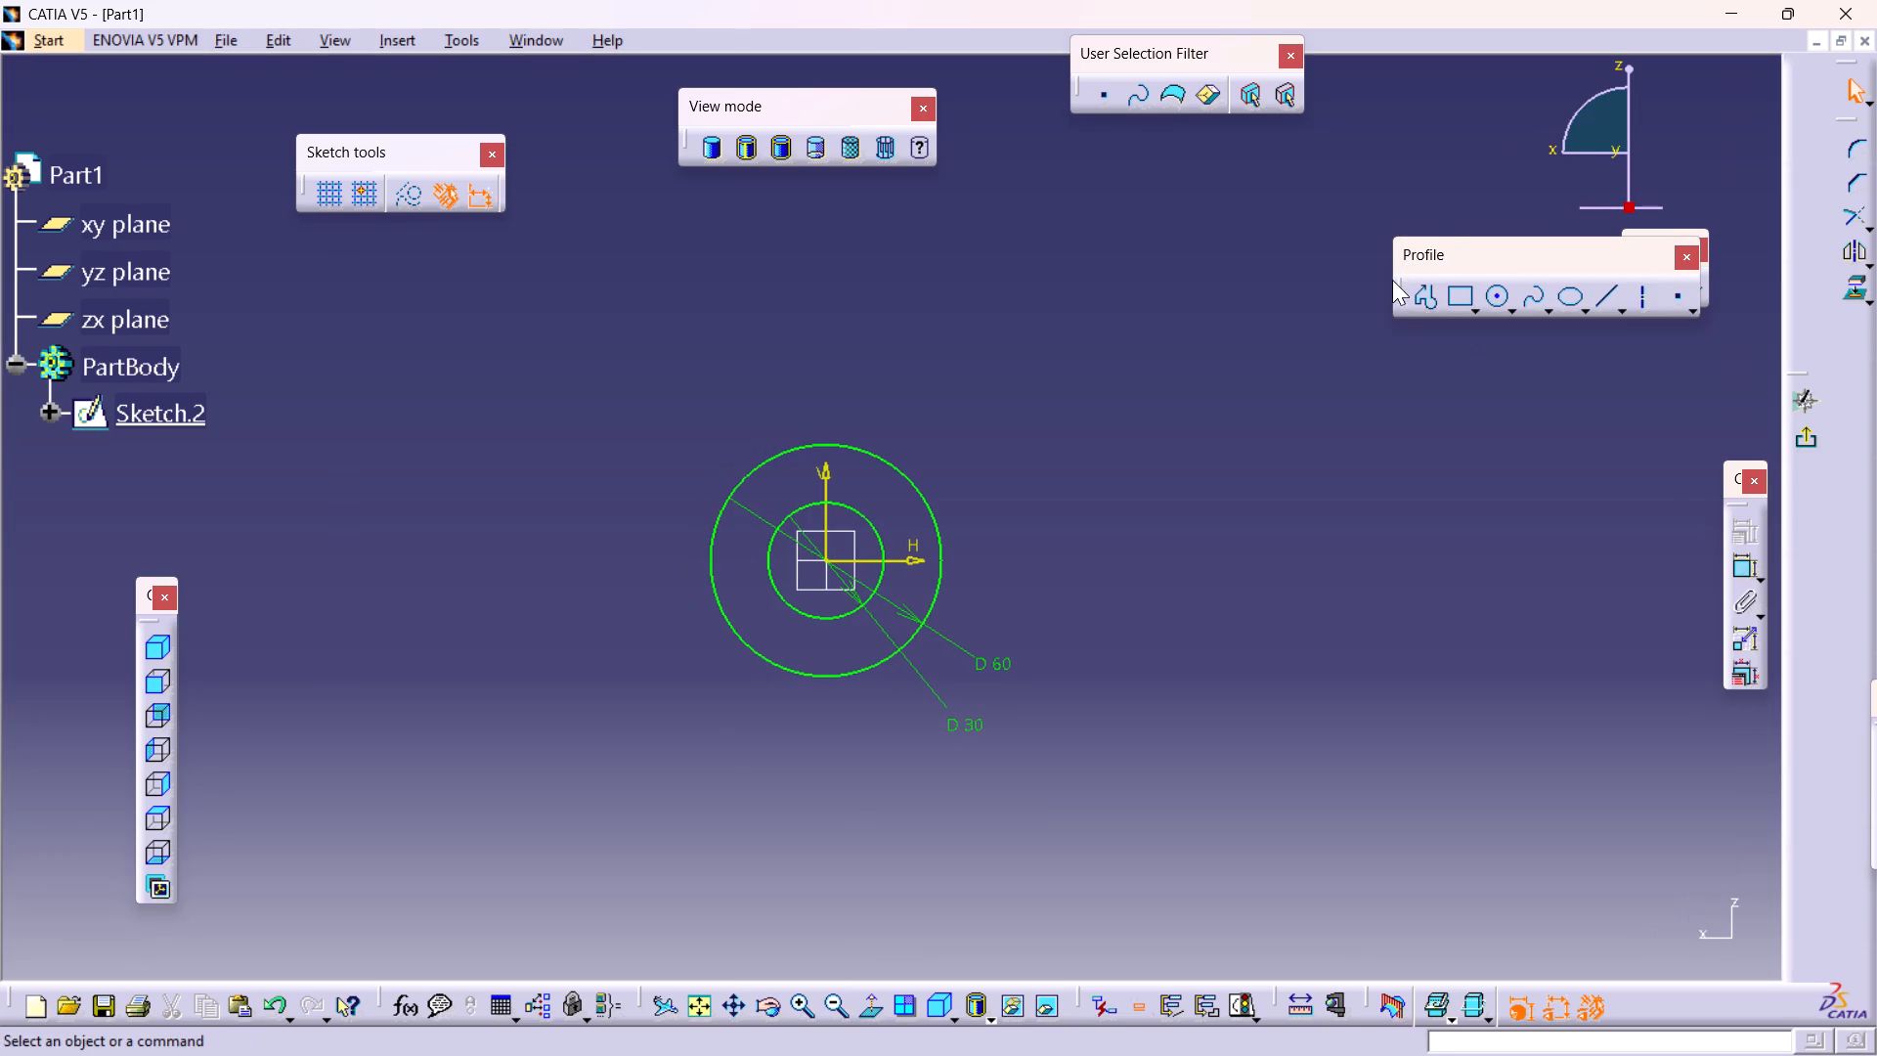
pyautogui.keyDown('shift'); pyautogui.moveTo(1410, 261); pyautogui.dragTo(1225, 317); pyautogui.keyUp('shift')
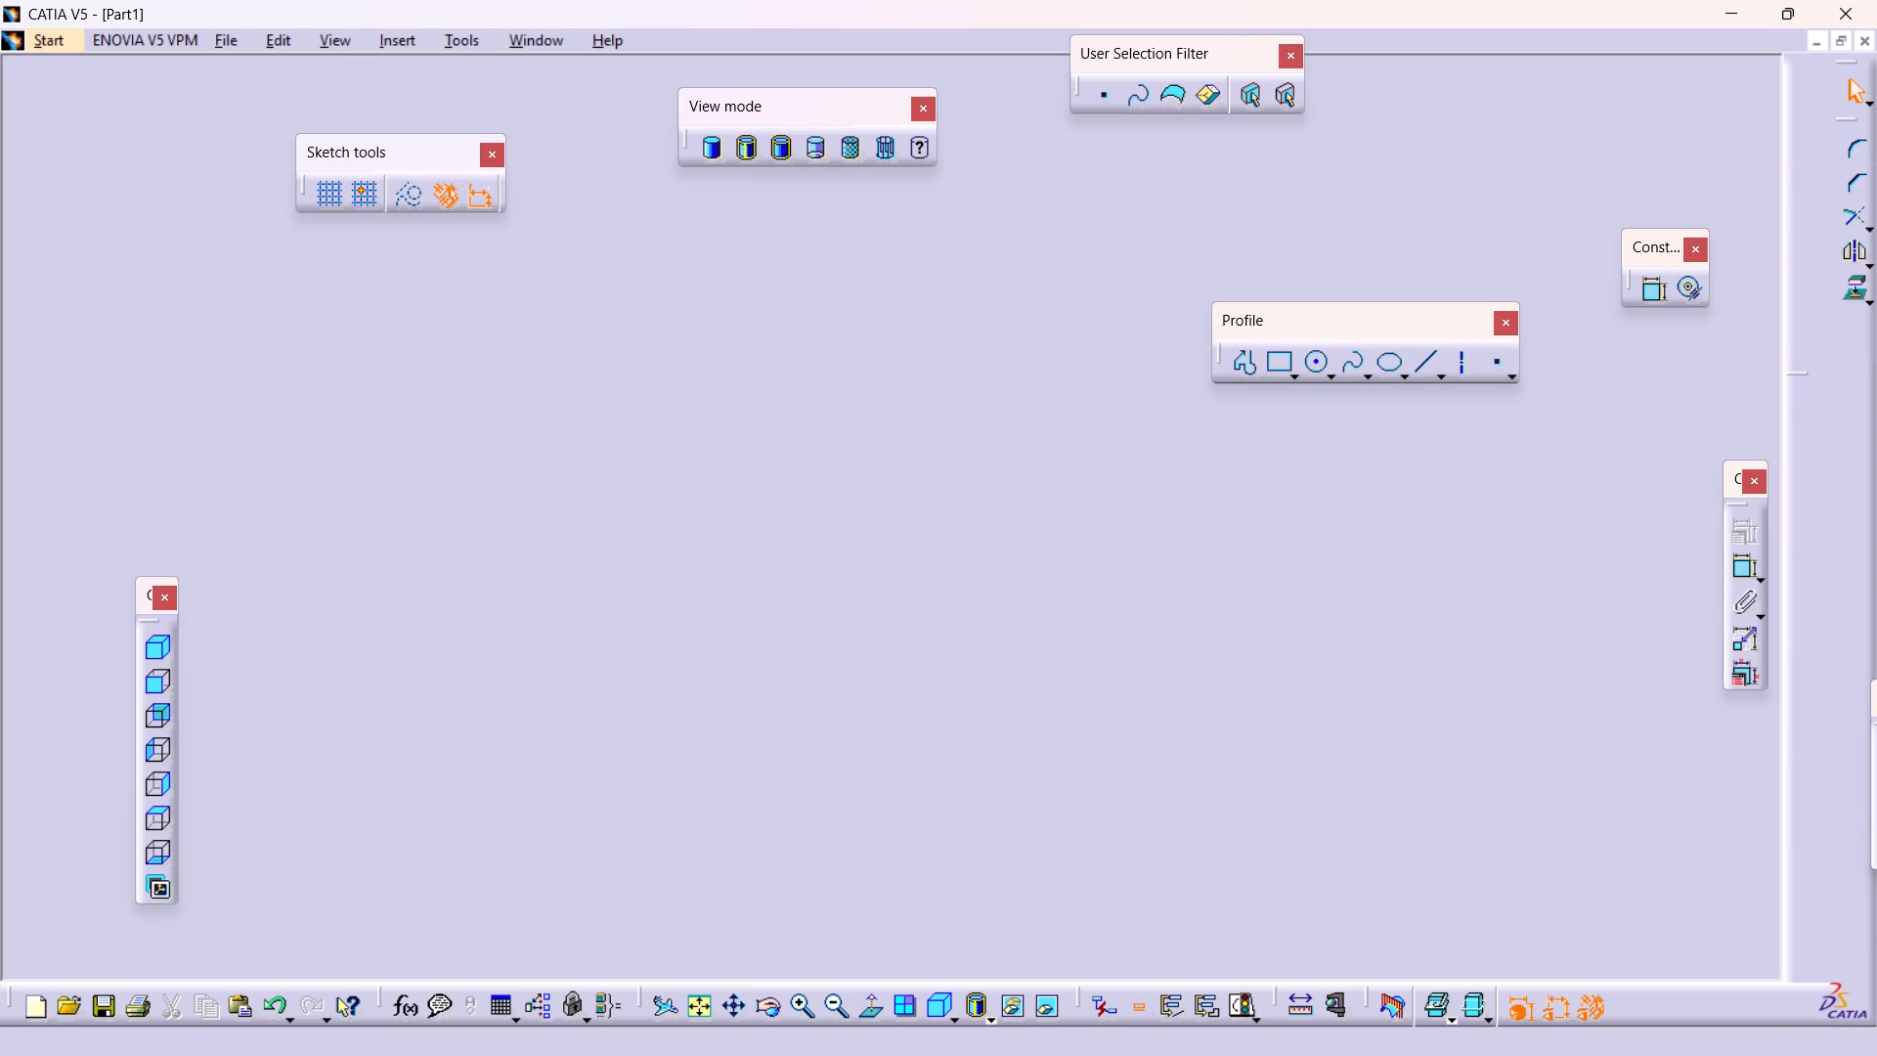
pyautogui.keyDown('shift'); pyautogui.moveTo(1218, 326); pyautogui.dragTo(1506, 228); pyautogui.keyUp('shift')
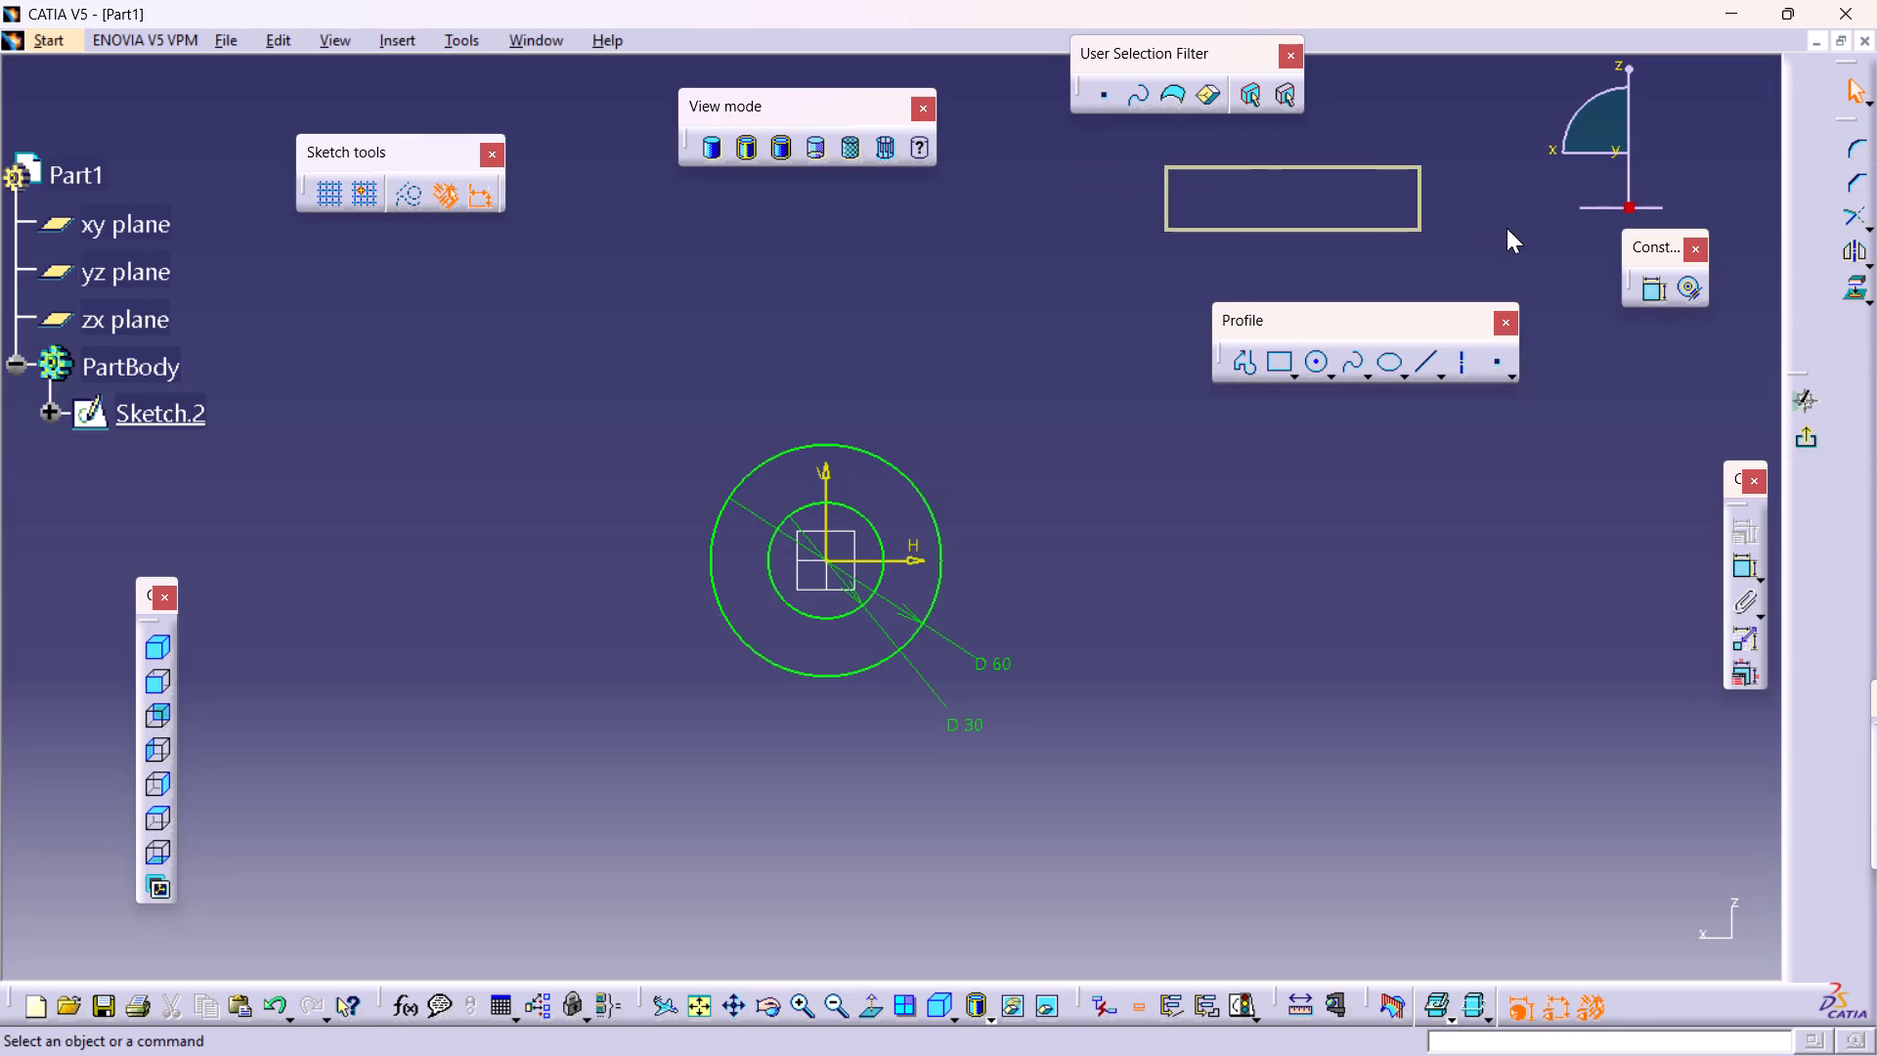
pyautogui.keyDown('shift'); pyautogui.moveTo(1506, 228); pyautogui.dragTo(1511, 228); pyautogui.keyUp('shift')
pyautogui.keyDown('shift'); pyautogui.moveTo(1521, 232); pyautogui.dragTo(1419, 259); pyautogui.keyUp('shift')
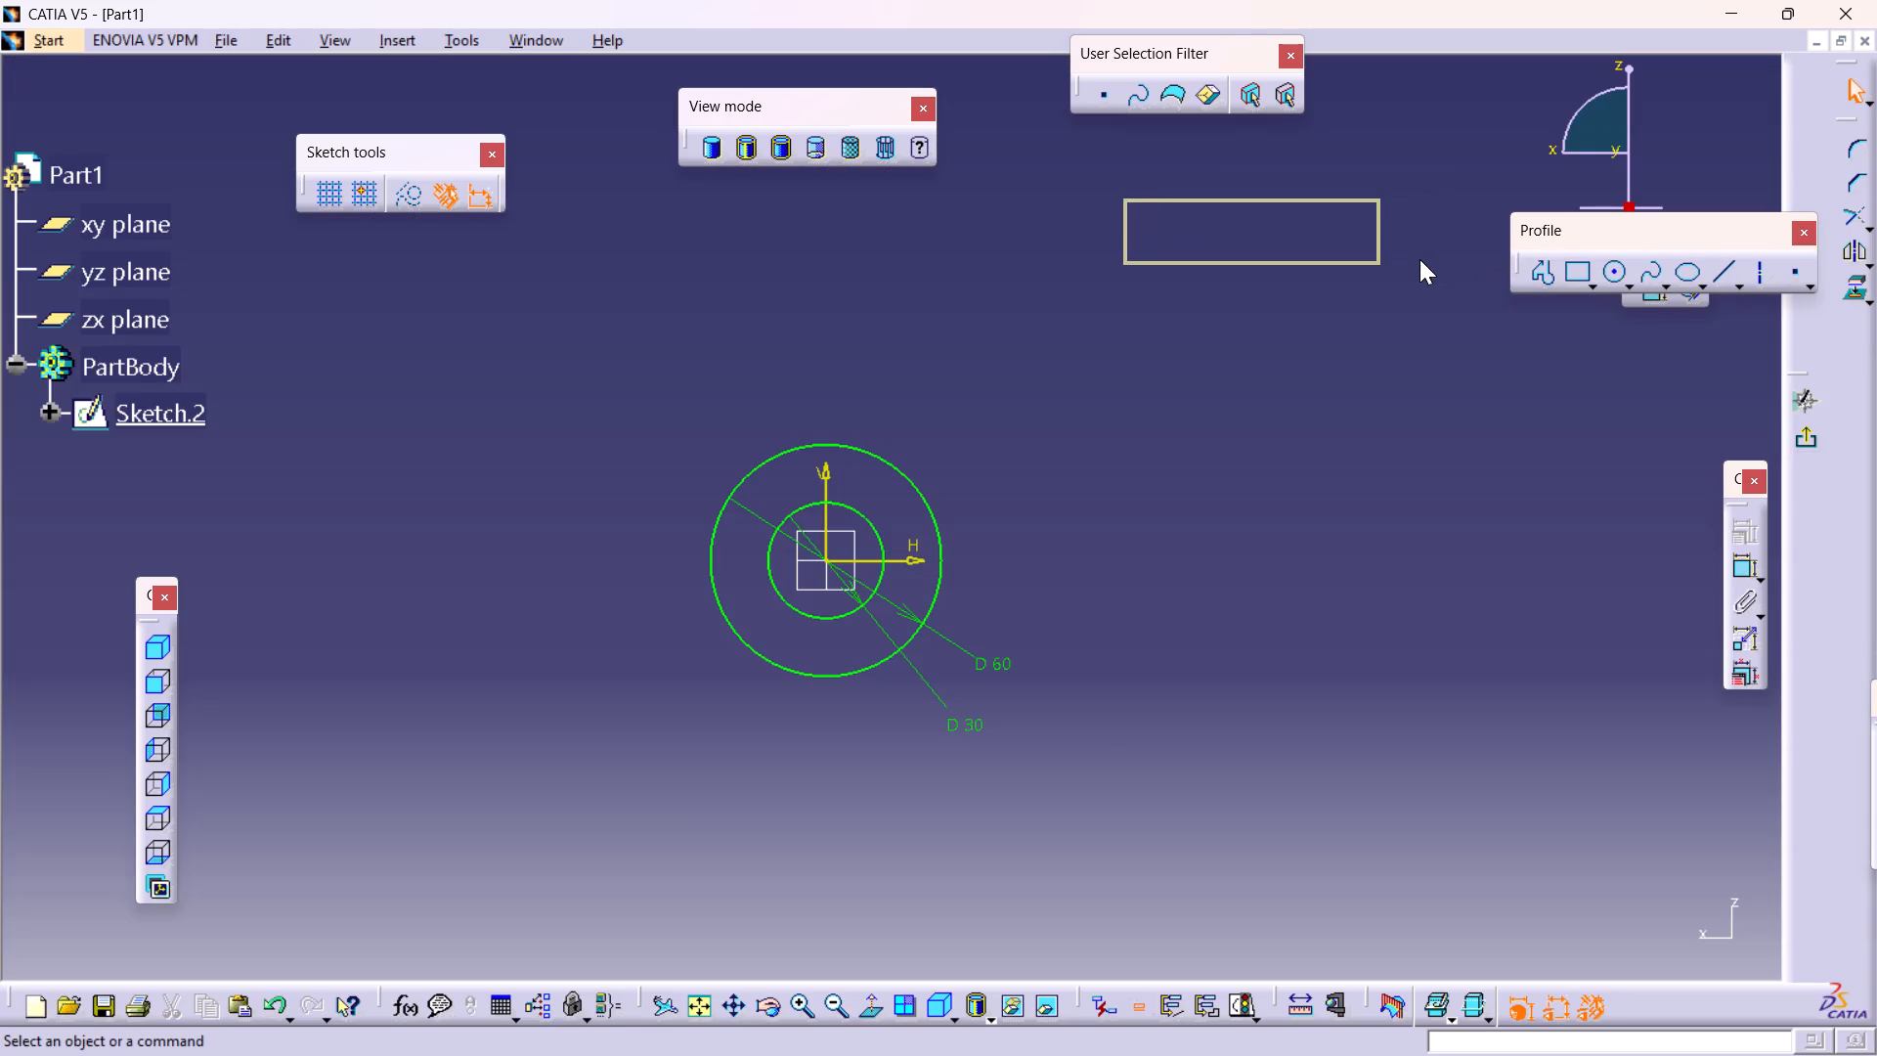
pyautogui.keyDown('shift'); pyautogui.moveTo(1419, 259); pyautogui.dragTo(1415, 235); pyautogui.keyUp('shift')
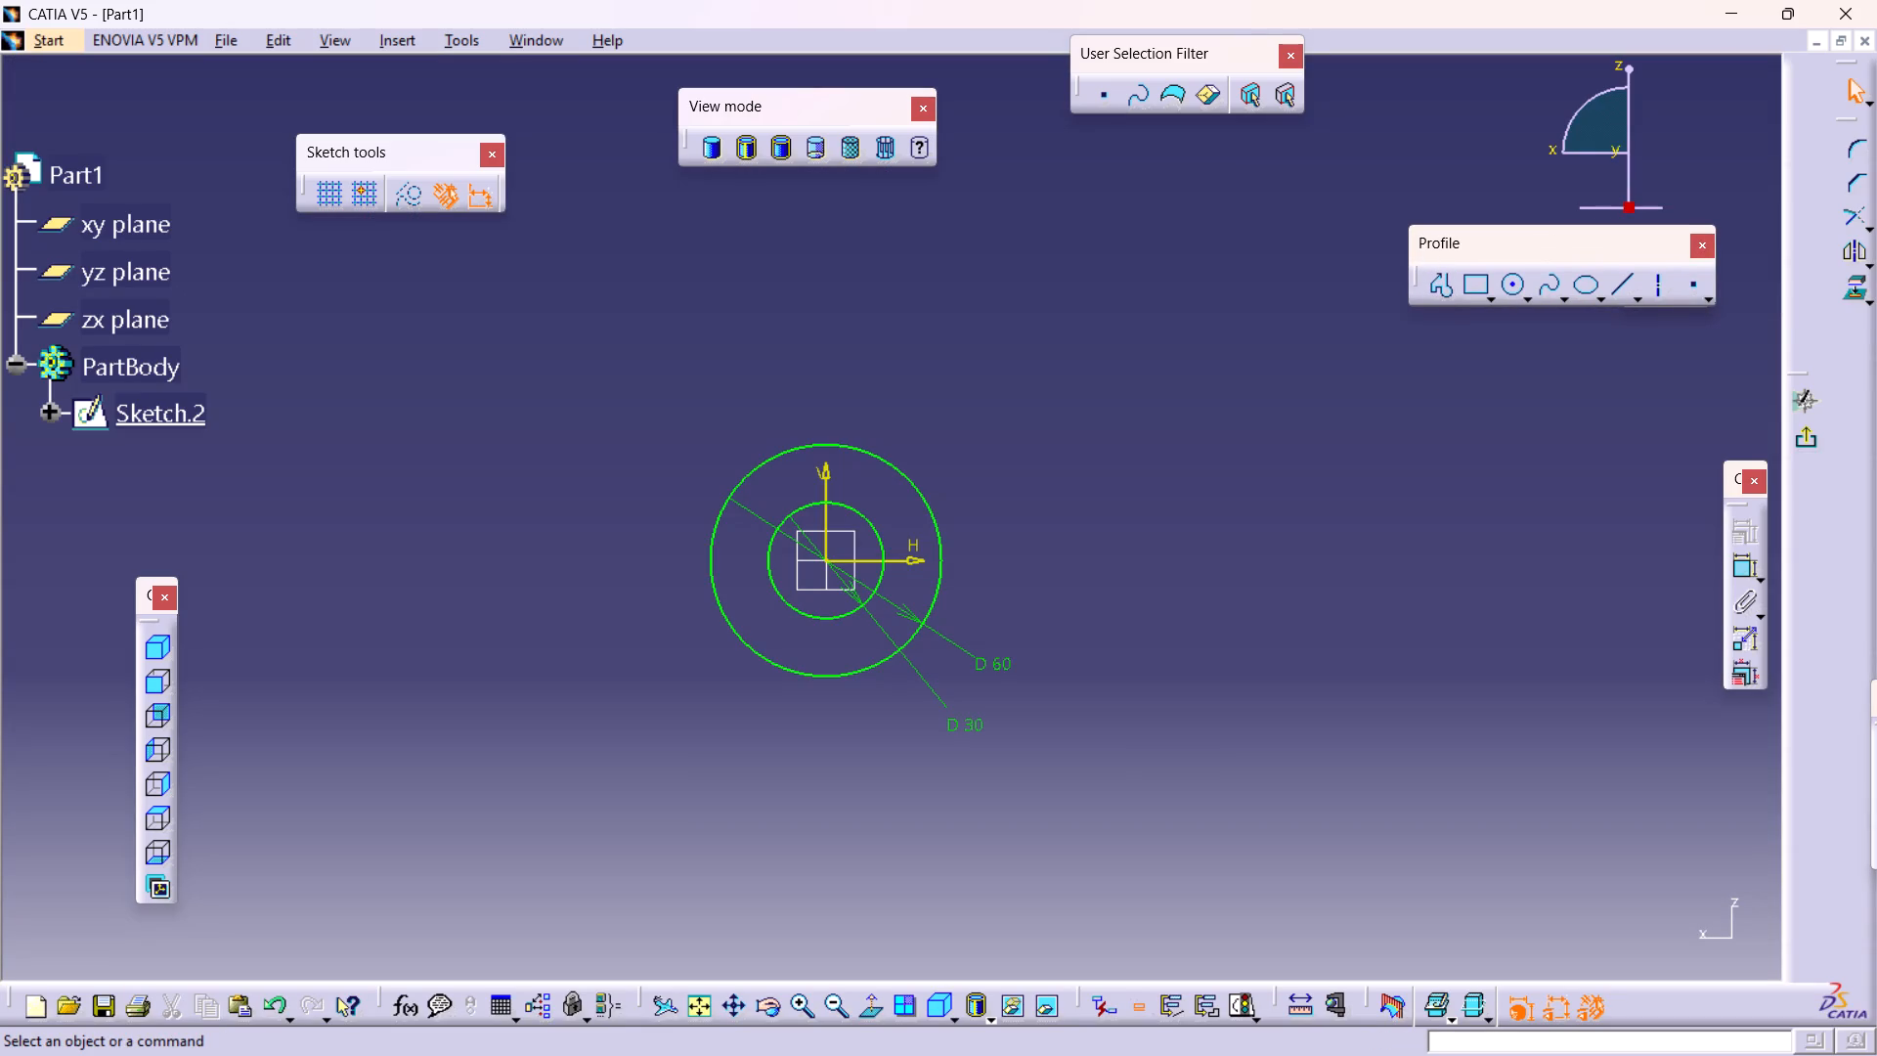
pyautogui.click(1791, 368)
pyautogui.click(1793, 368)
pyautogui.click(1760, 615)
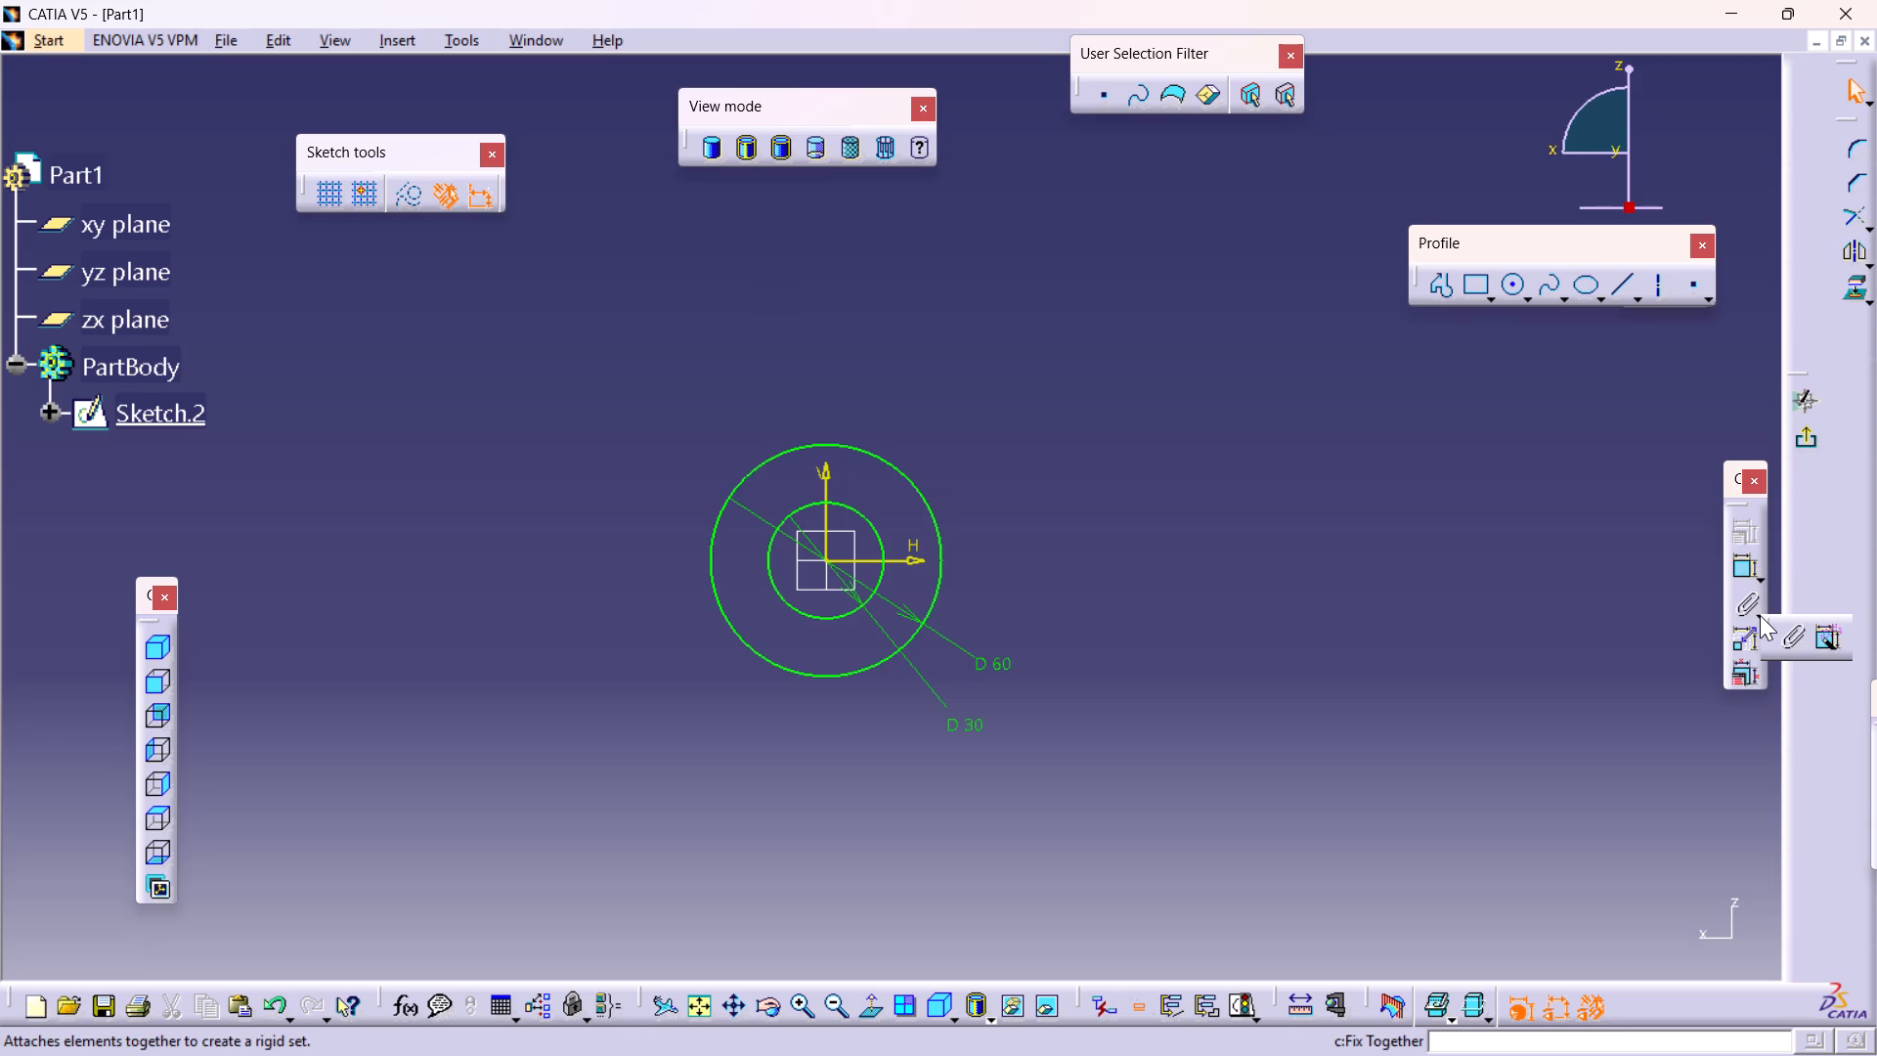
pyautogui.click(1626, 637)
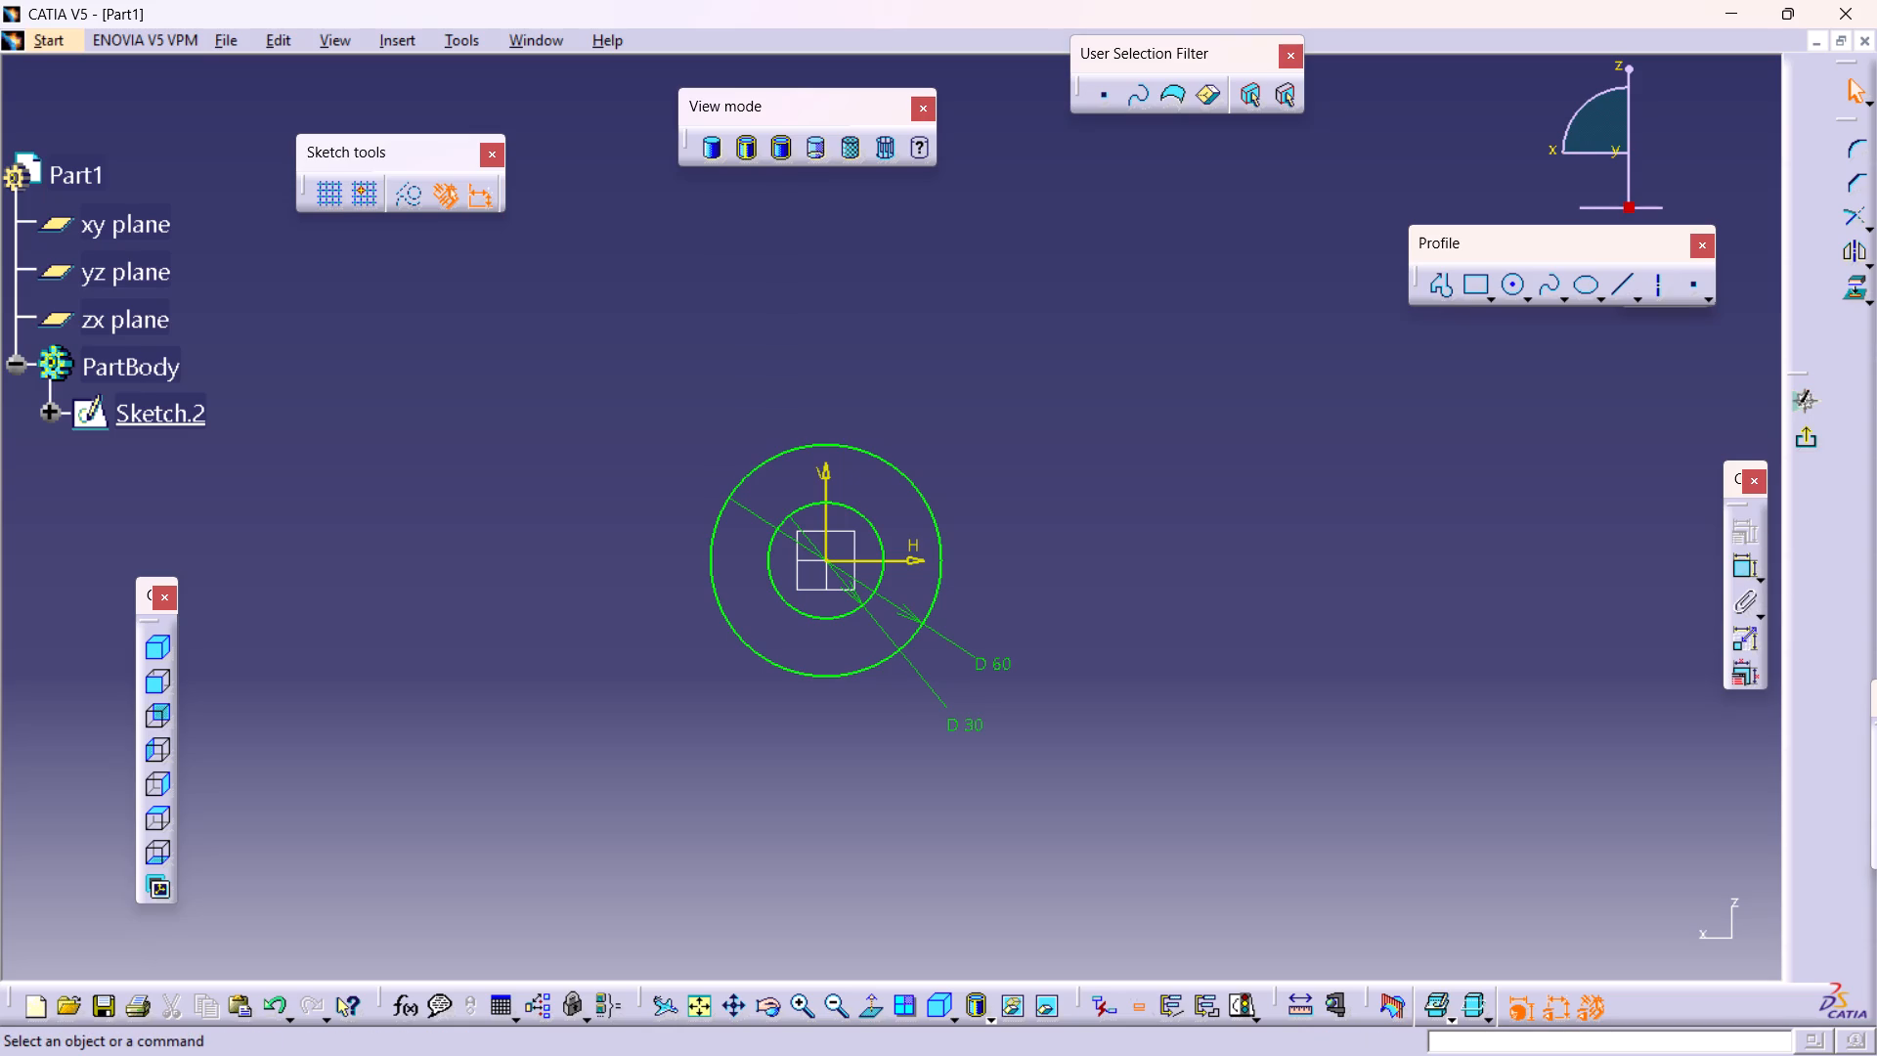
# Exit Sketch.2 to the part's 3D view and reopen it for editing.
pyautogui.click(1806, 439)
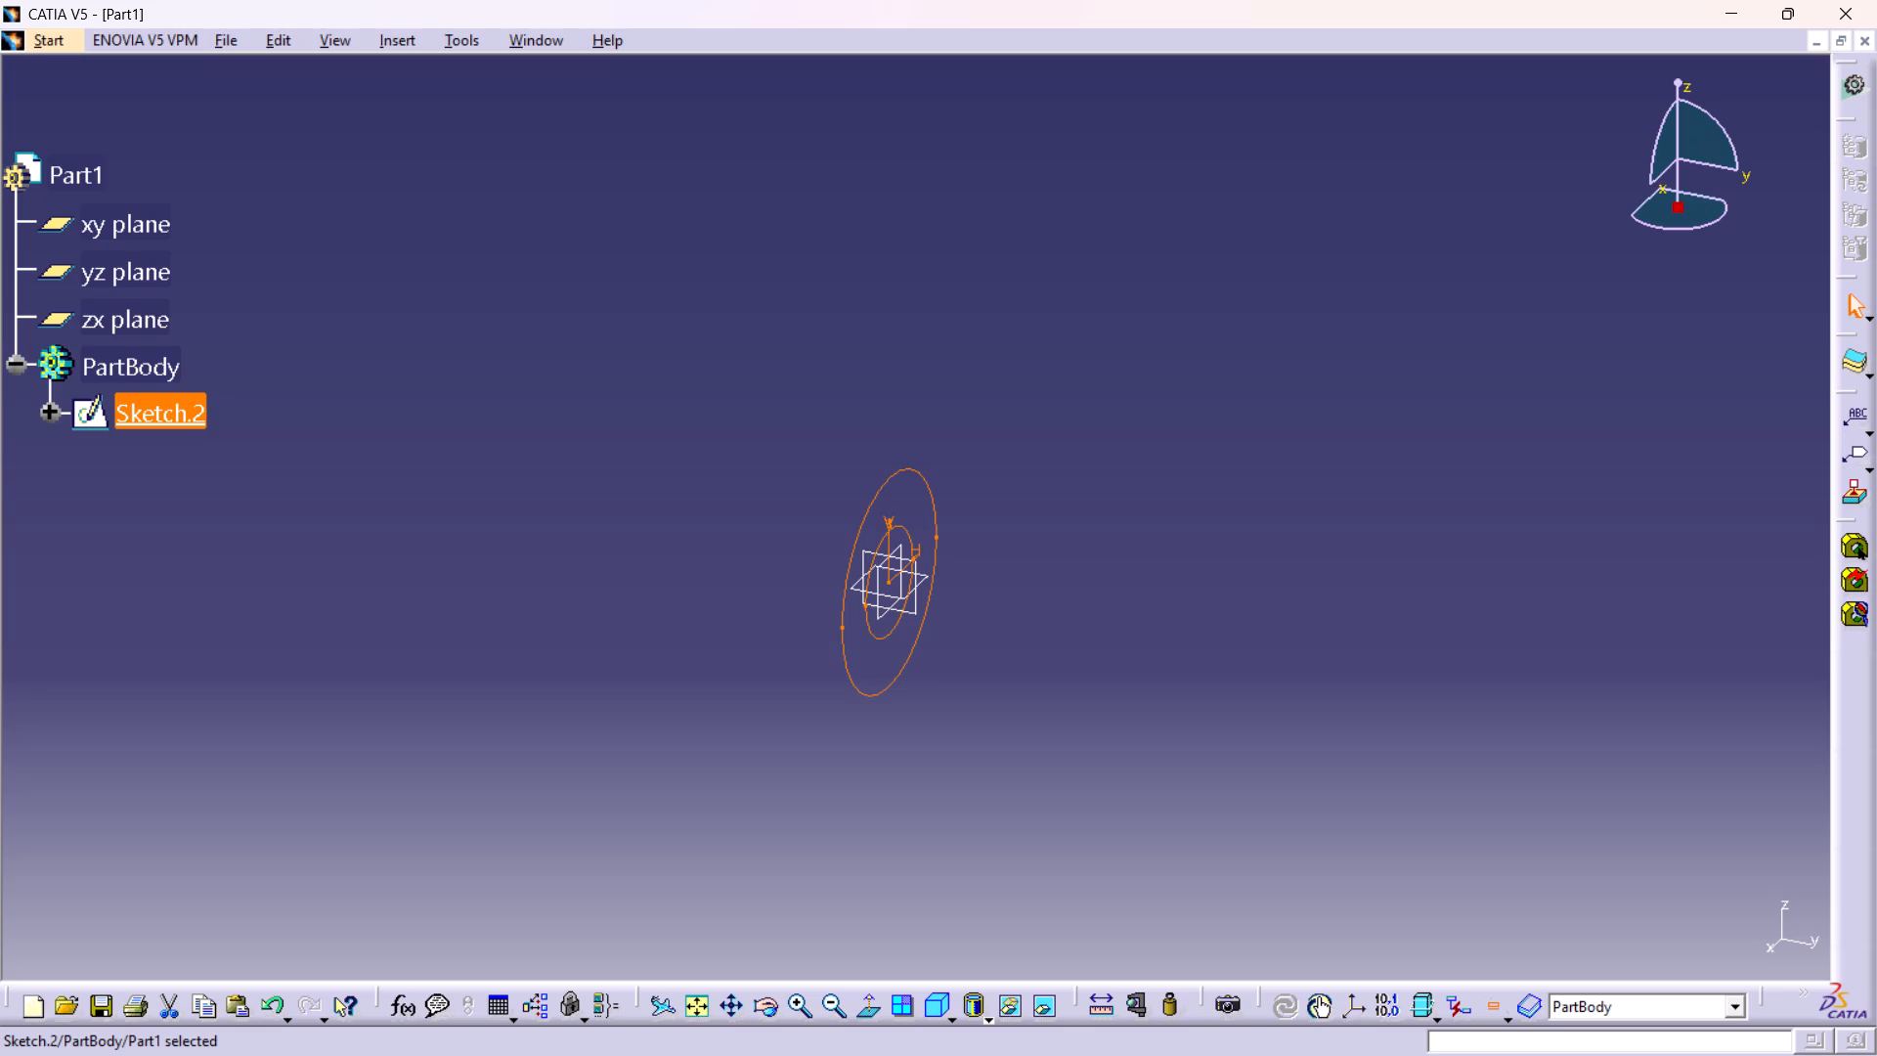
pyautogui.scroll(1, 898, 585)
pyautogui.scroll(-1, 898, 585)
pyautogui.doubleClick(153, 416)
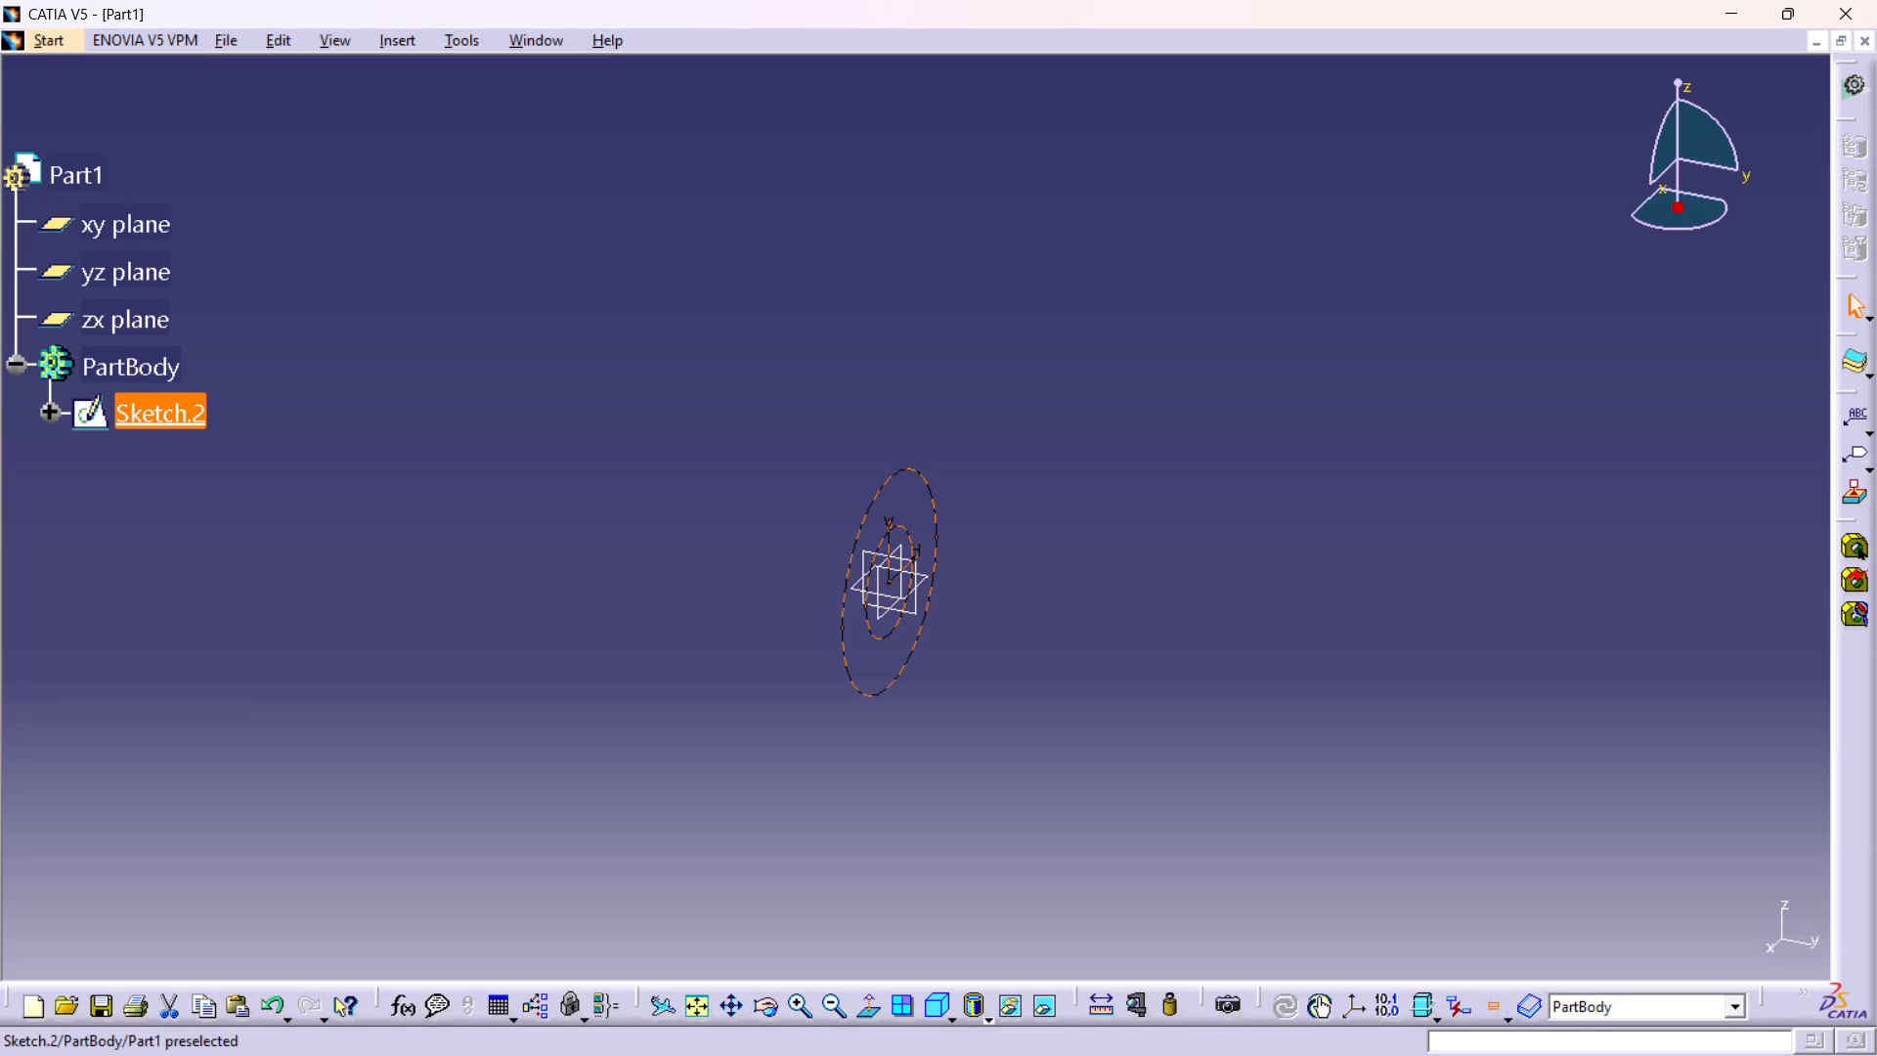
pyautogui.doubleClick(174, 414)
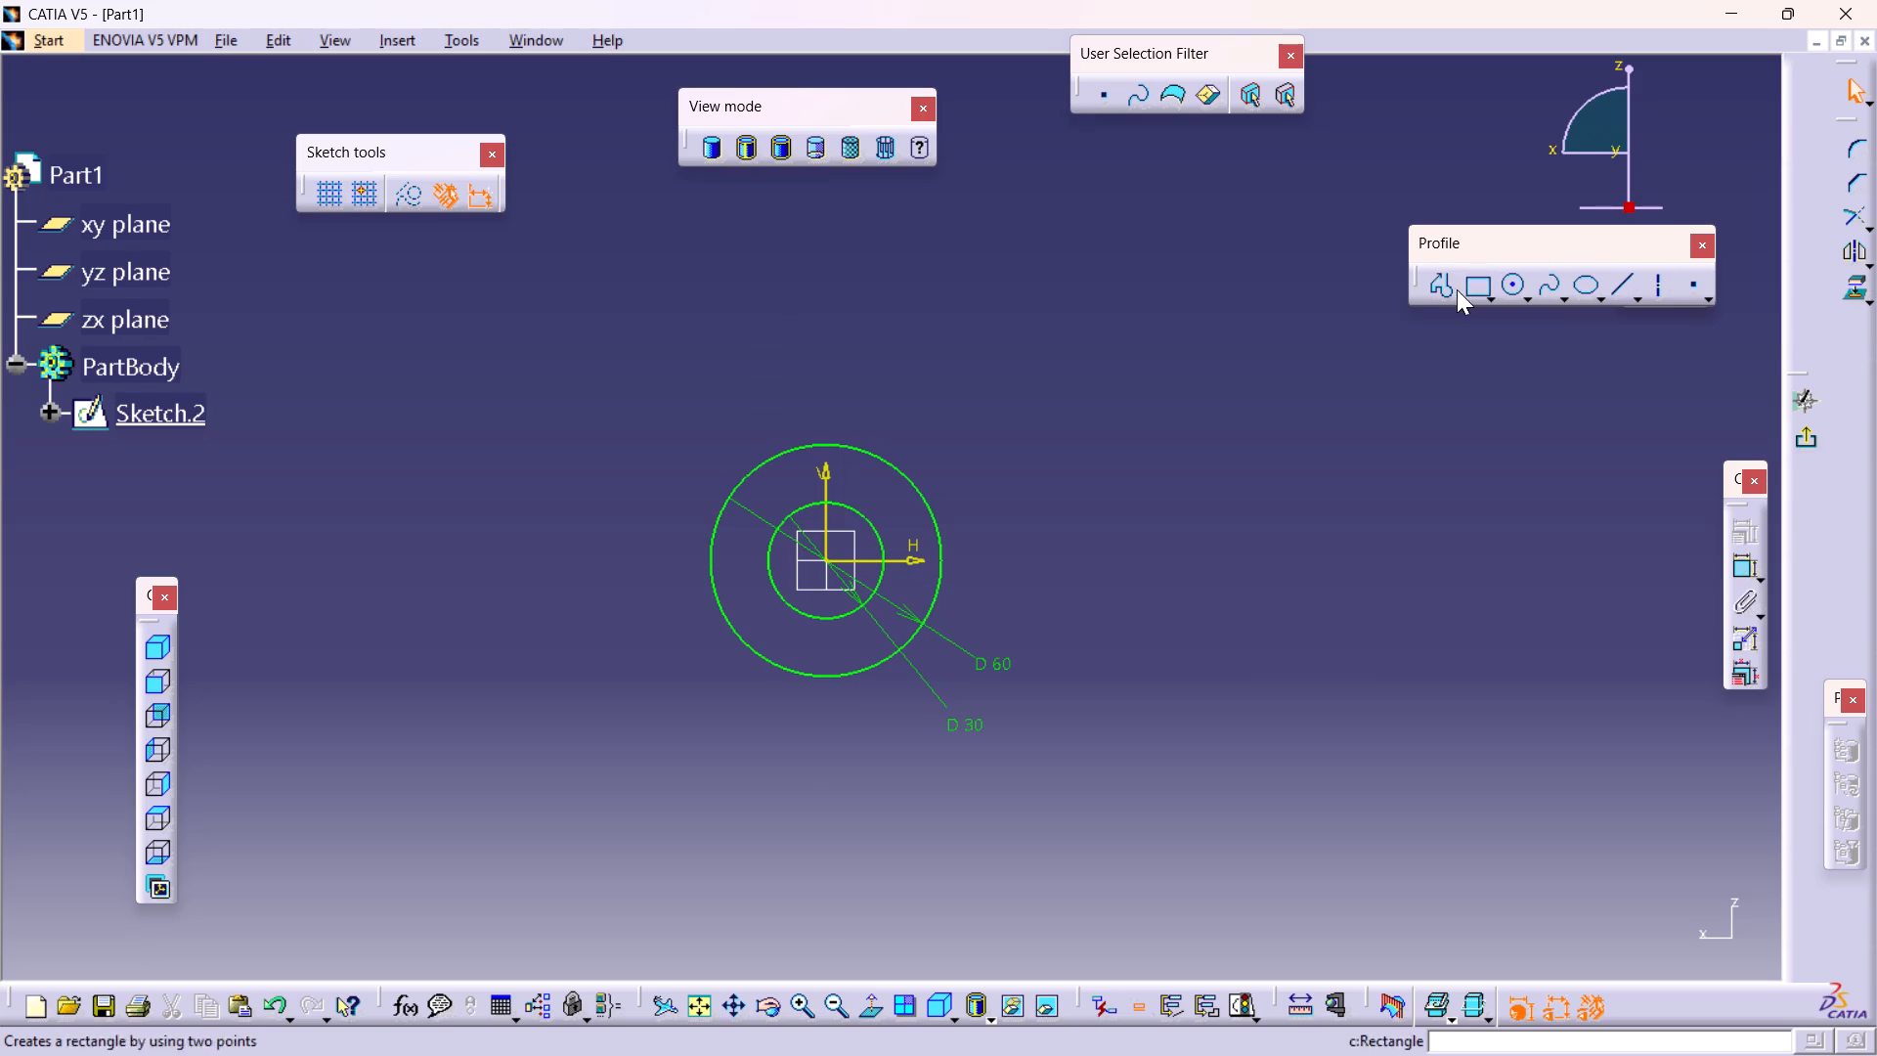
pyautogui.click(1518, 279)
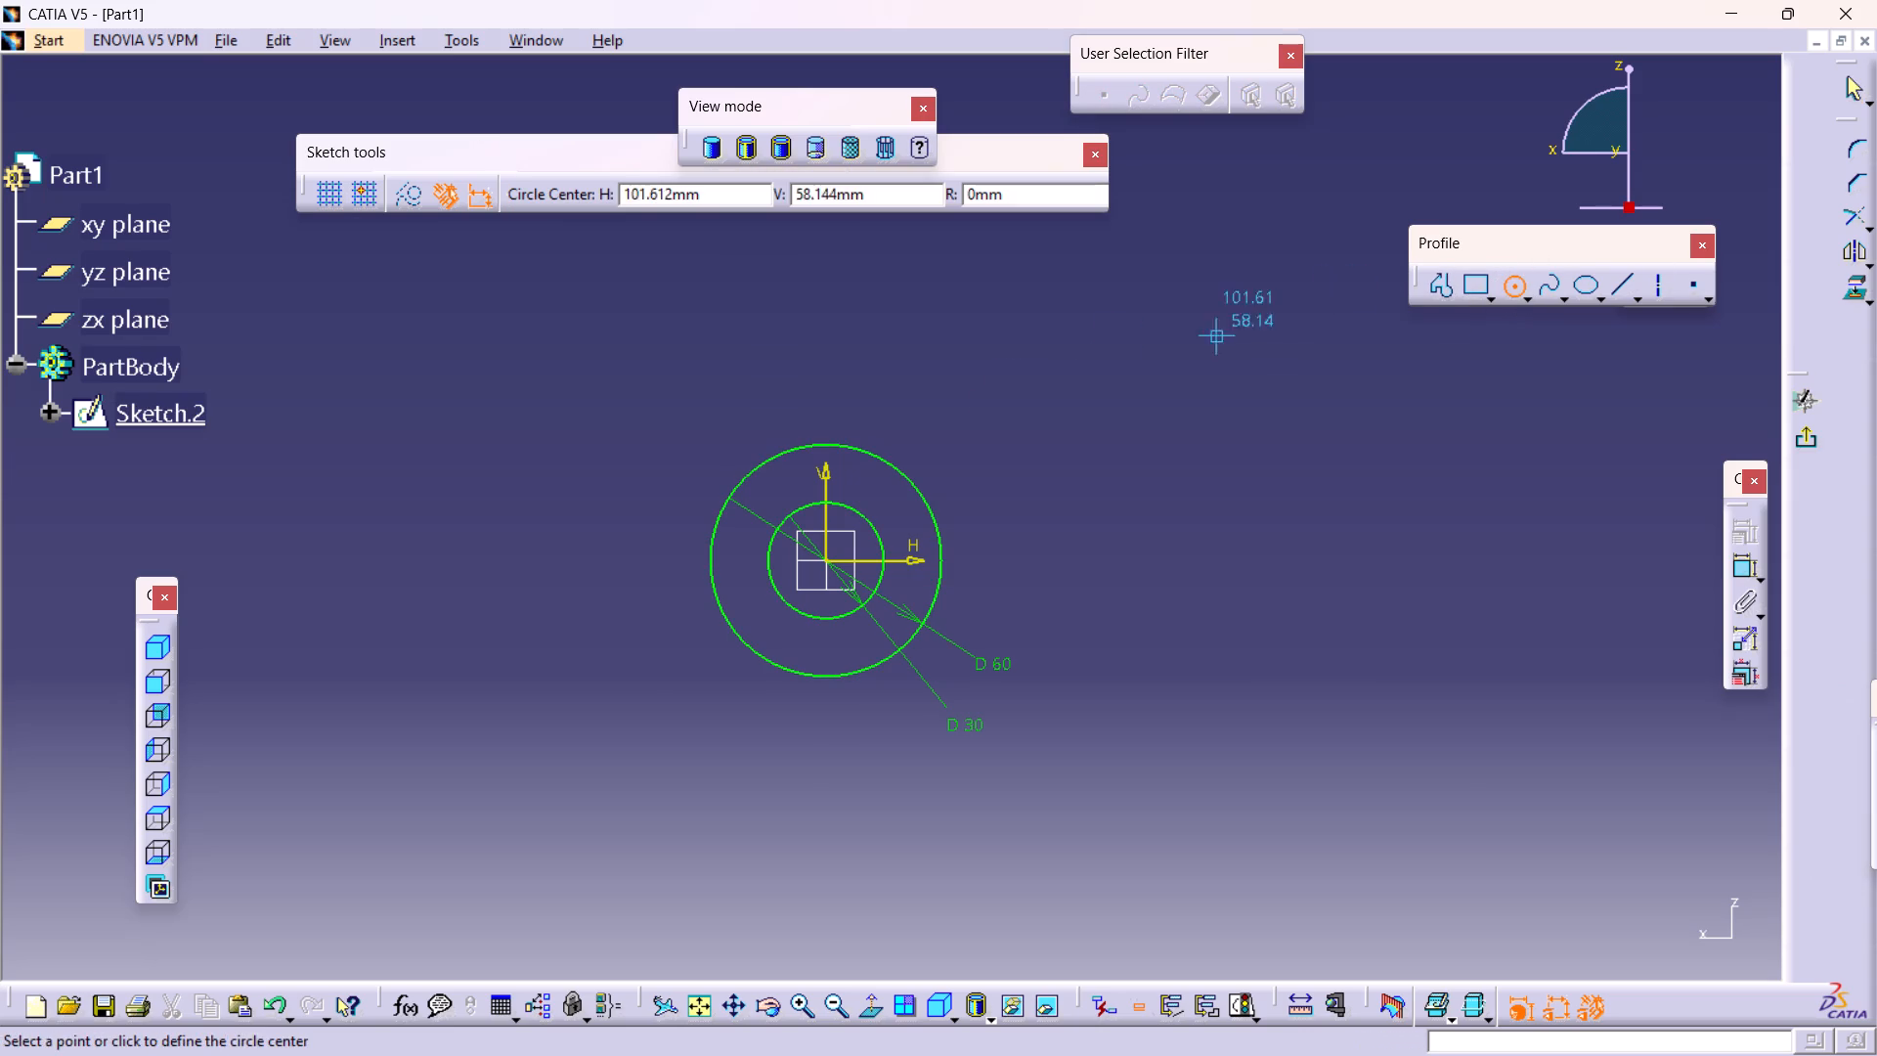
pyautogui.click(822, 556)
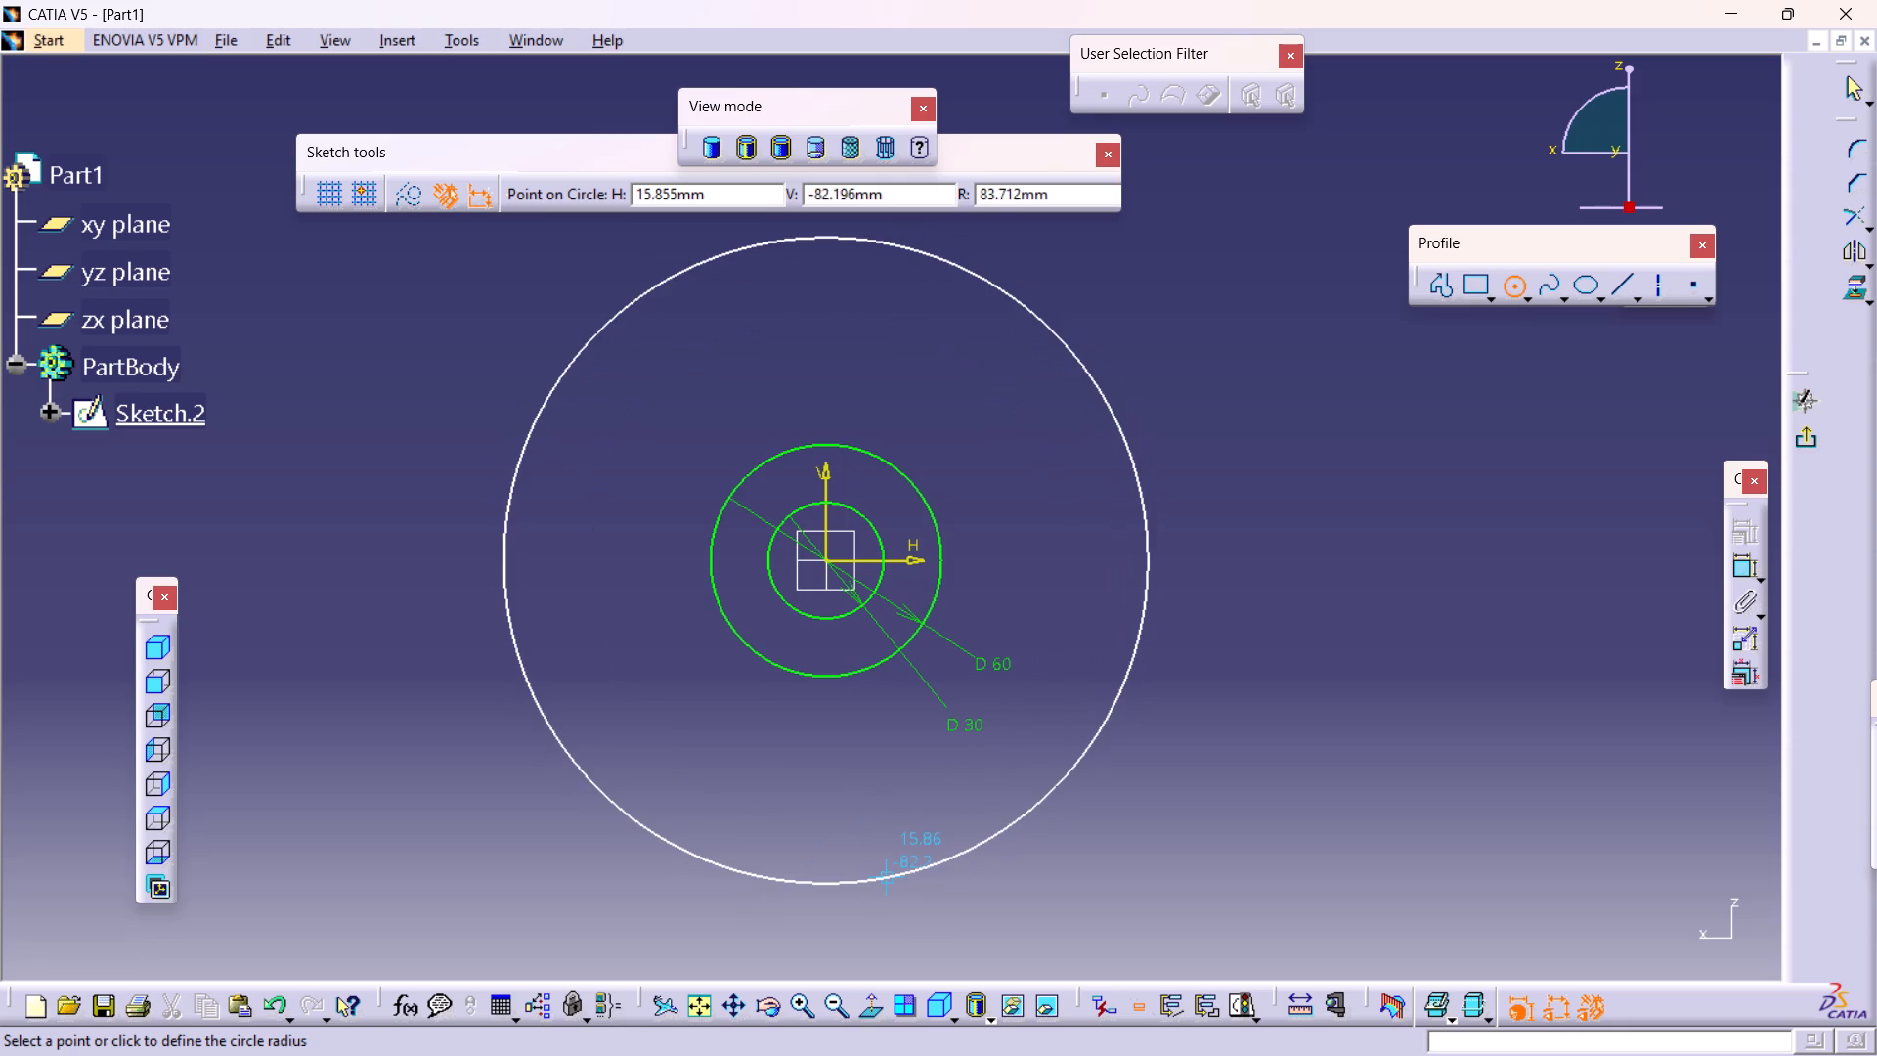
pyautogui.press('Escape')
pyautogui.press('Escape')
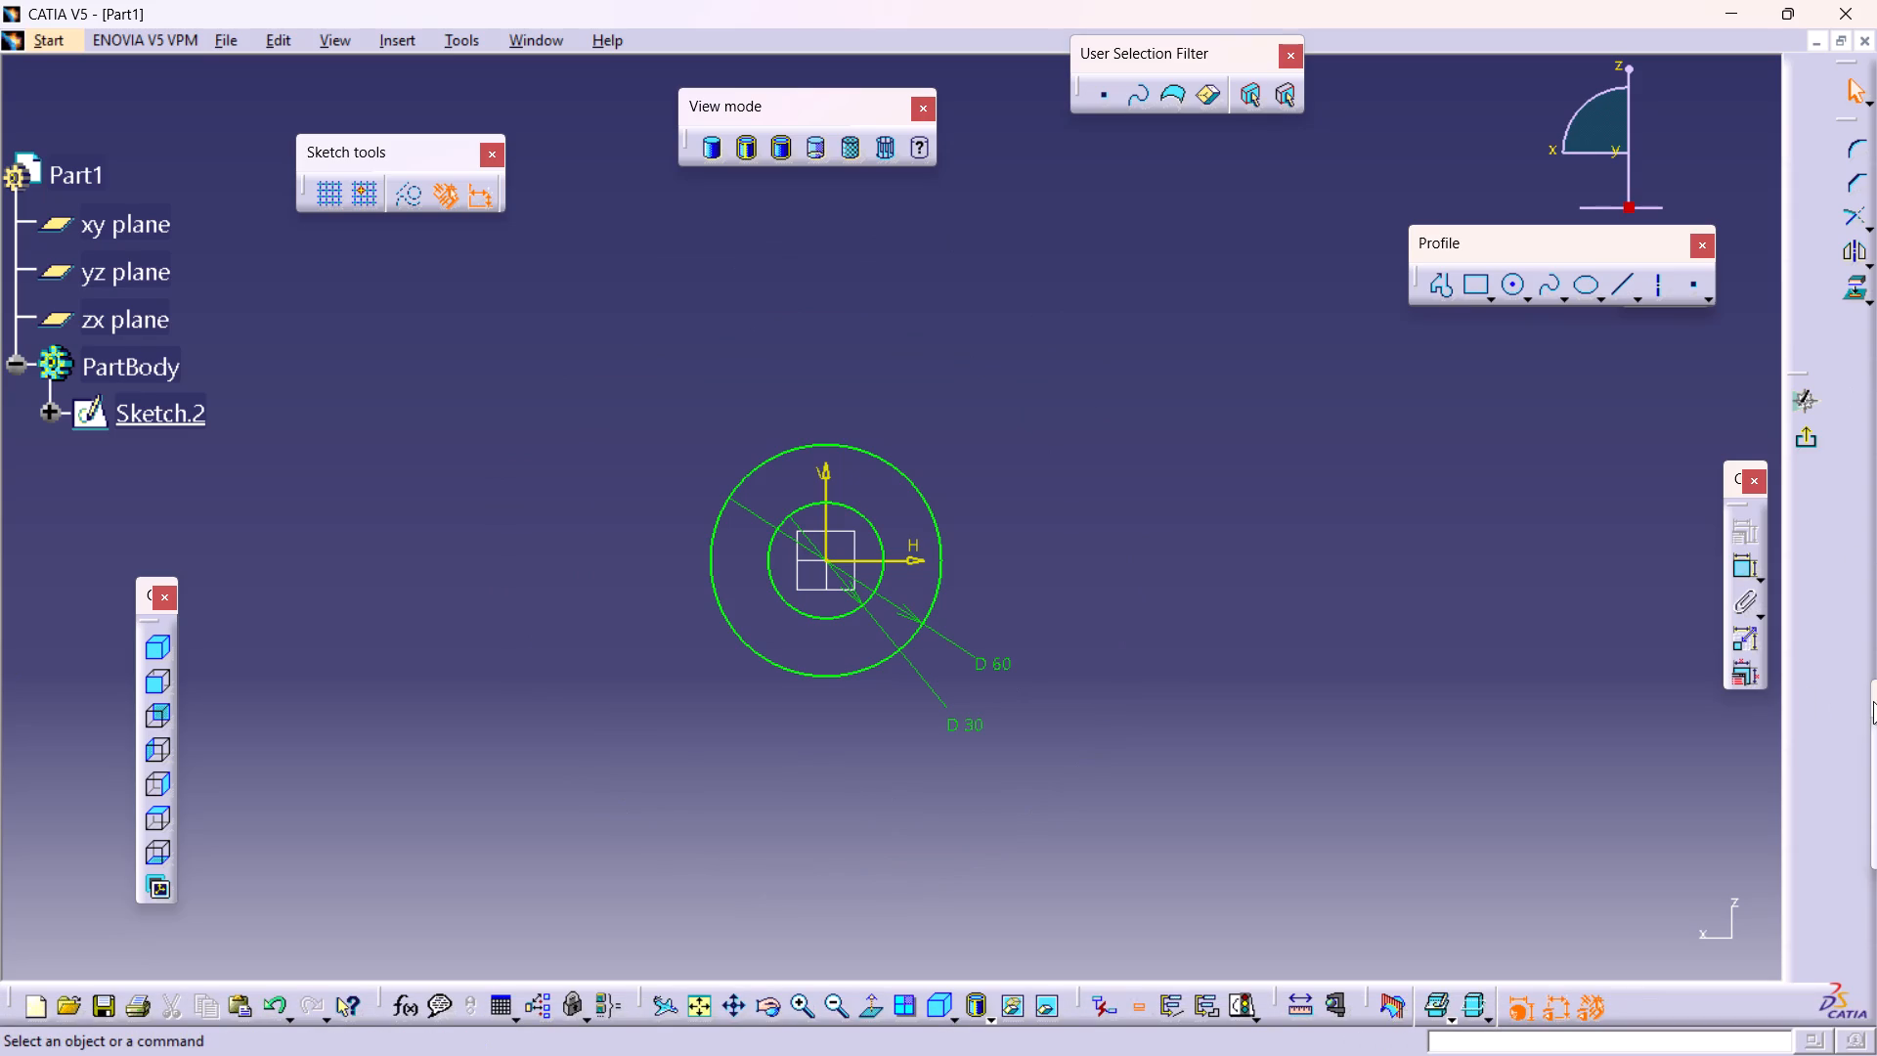
# Bring the partly hidden product view results toolbar into view and dock it at the window's edge beside the sketch commands.
pyautogui.moveTo(1876, 700); pyautogui.dragTo(1739, 748)
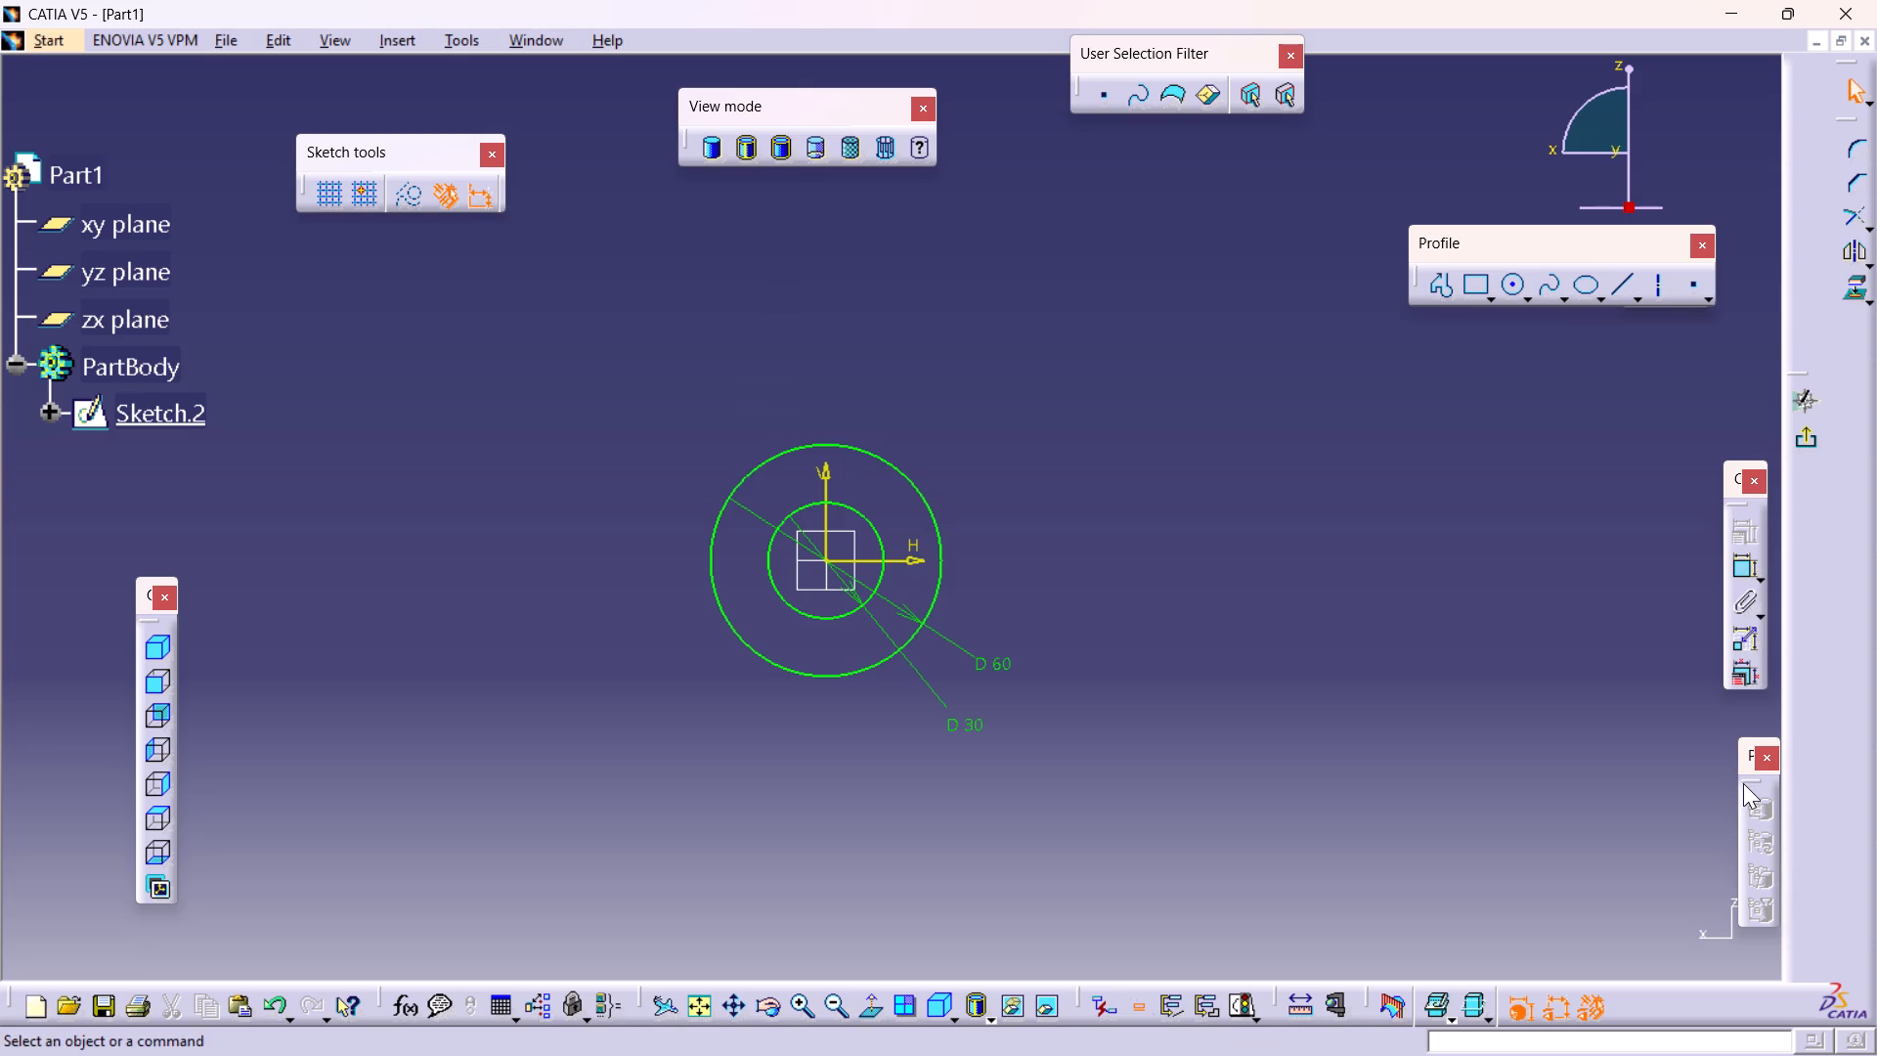
pyautogui.moveTo(1744, 782); pyautogui.dragTo(1865, 644)
pyautogui.moveTo(1865, 644); pyautogui.dragTo(1714, 685)
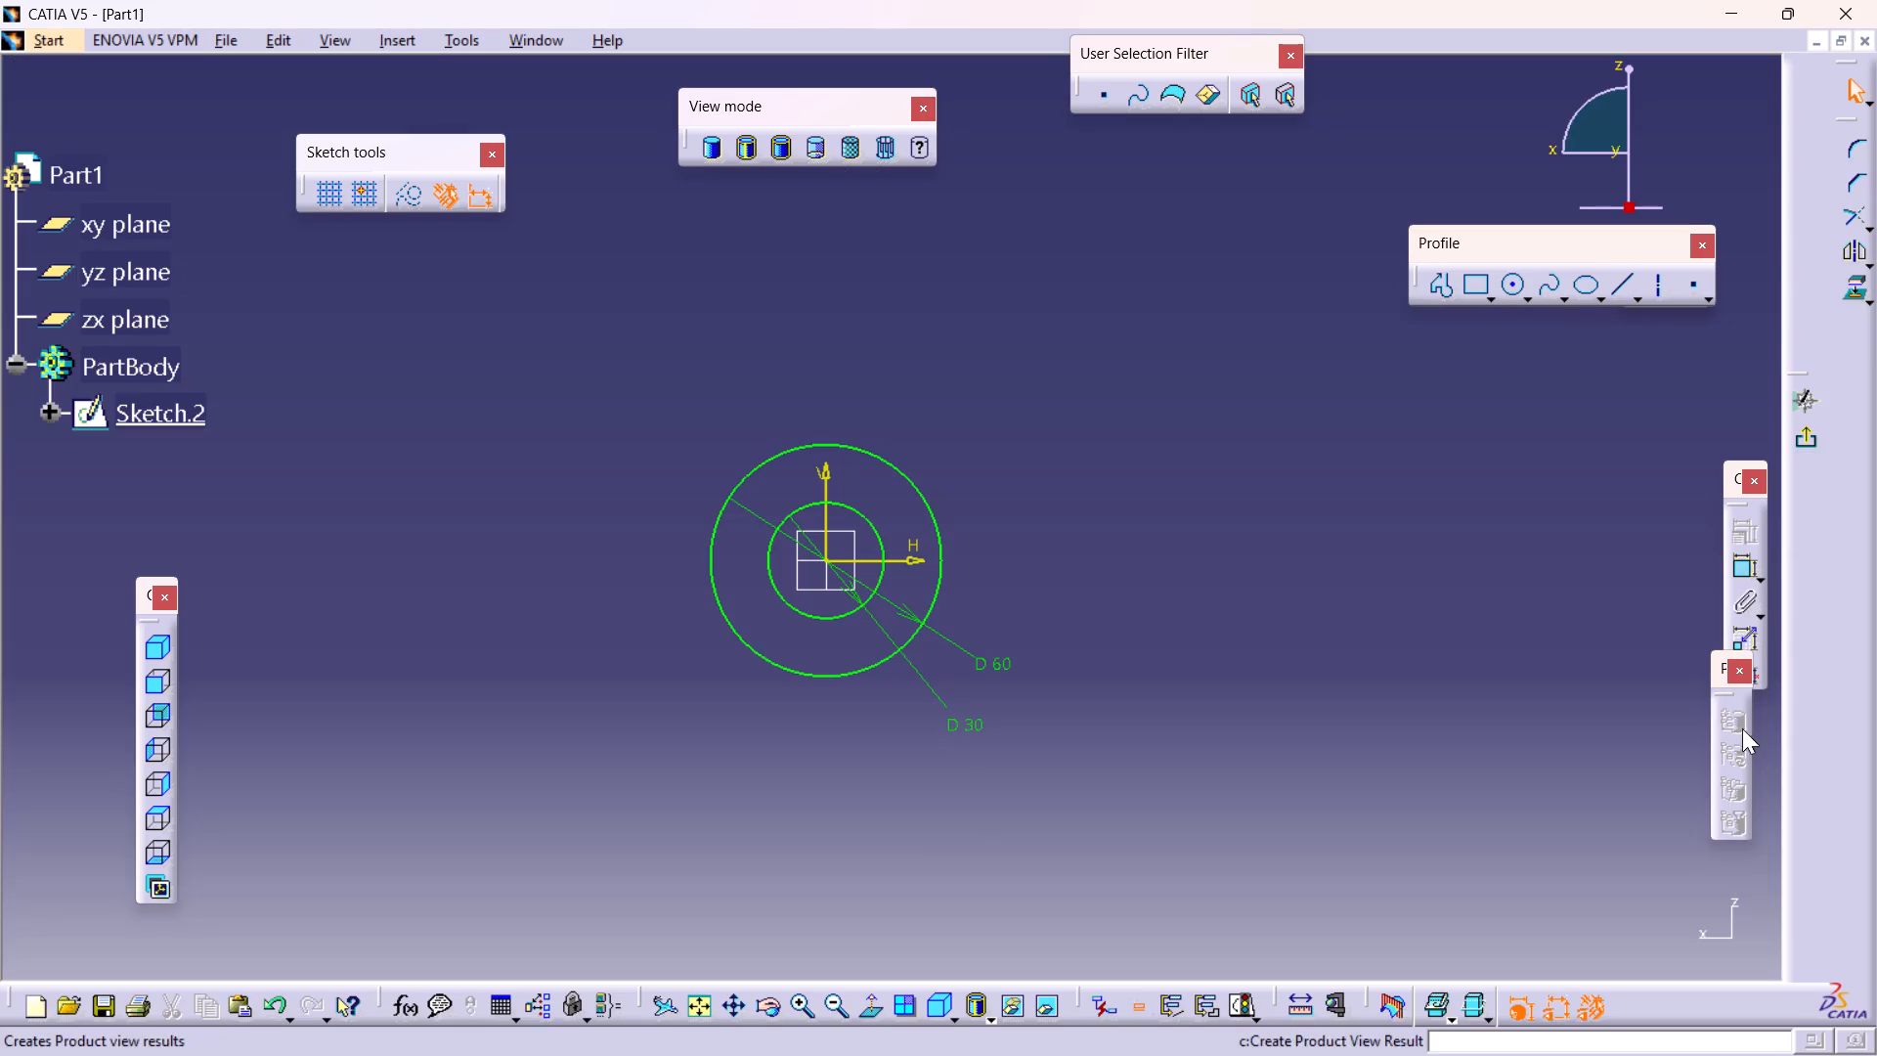
pyautogui.moveTo(1717, 690); pyautogui.dragTo(1787, 540)
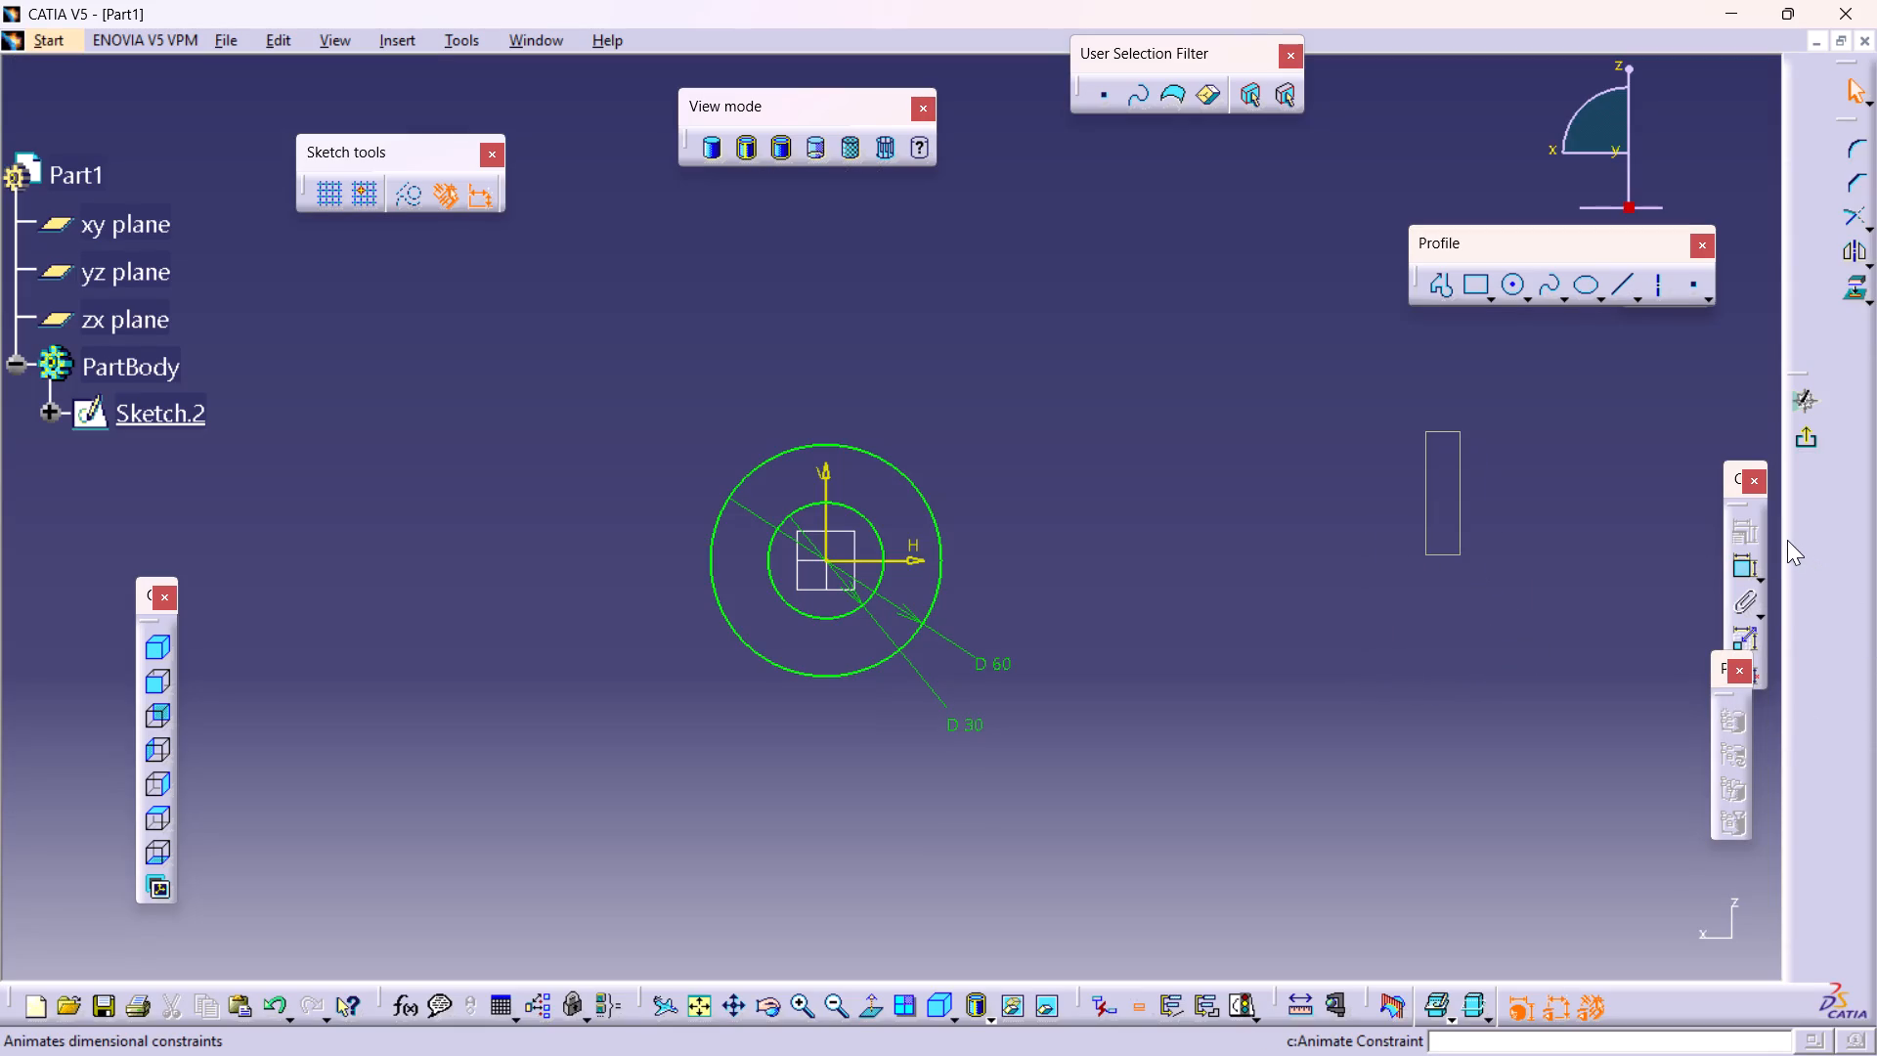
pyautogui.moveTo(1787, 540); pyautogui.dragTo(1740, 760)
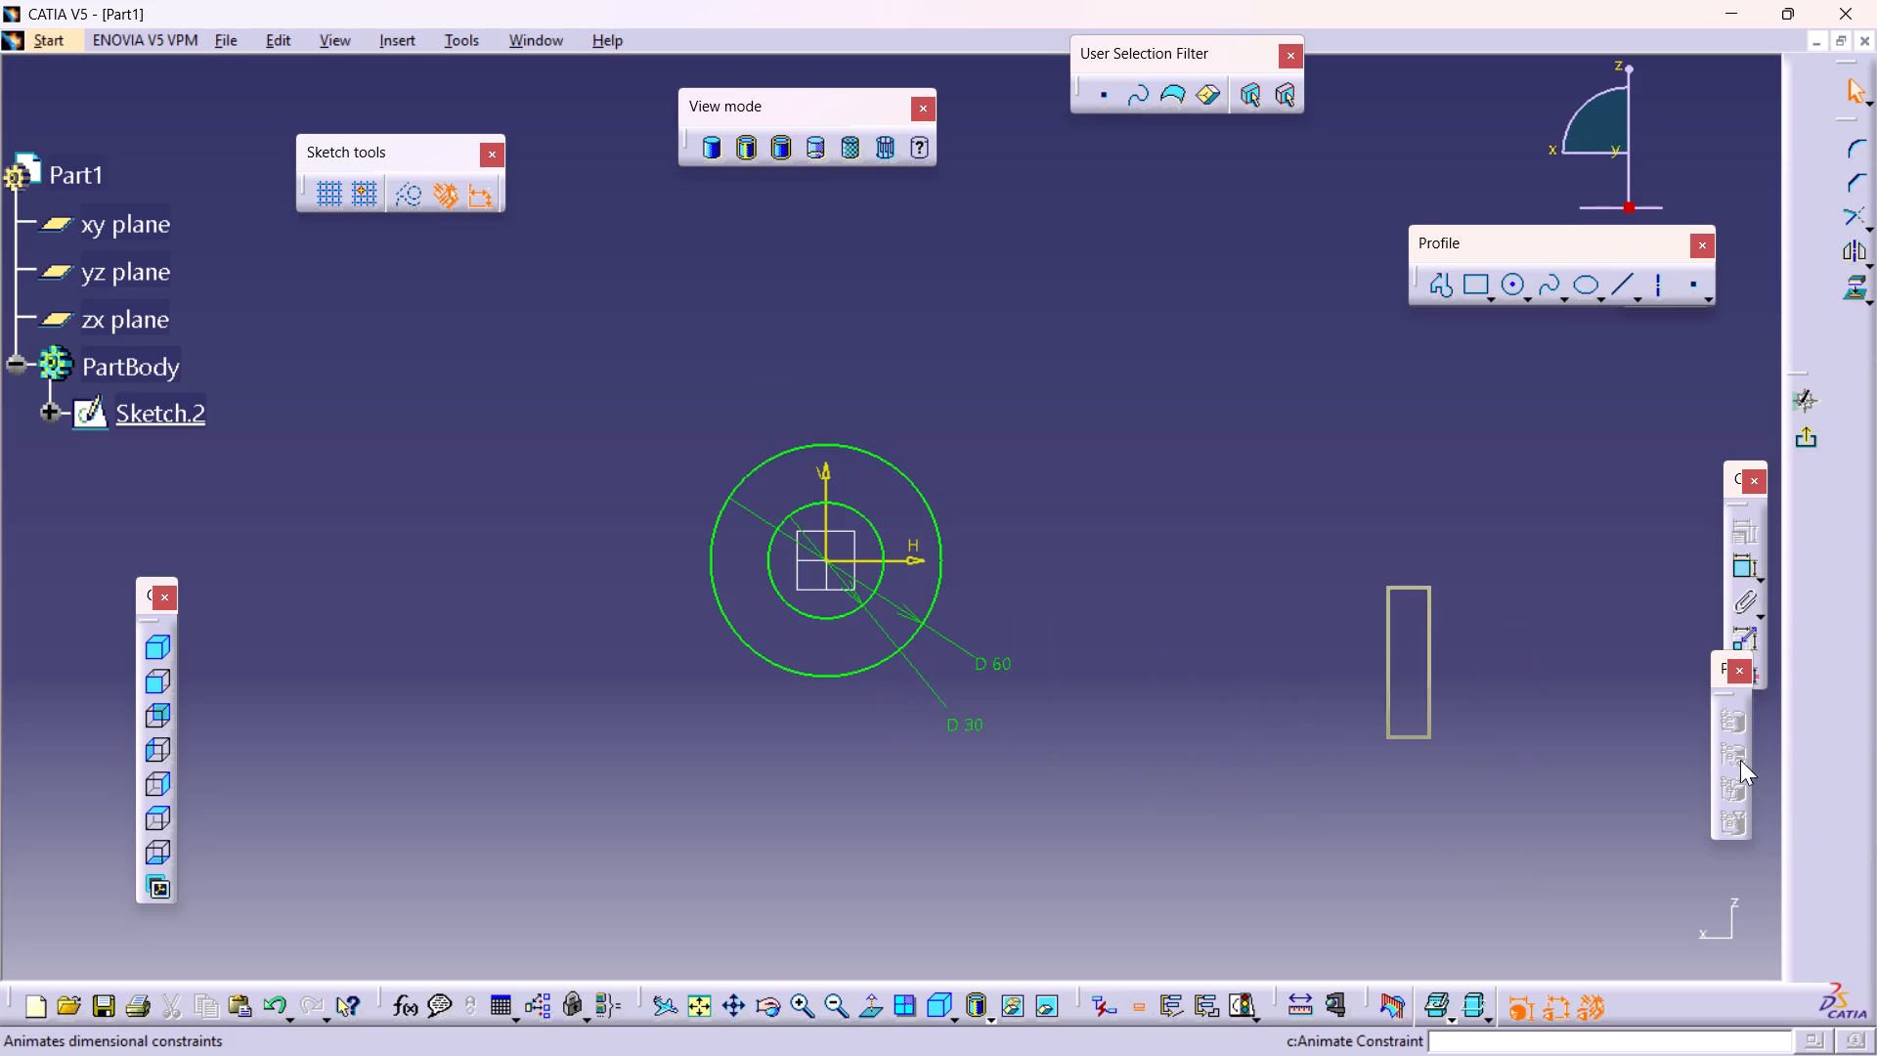
pyautogui.moveTo(1740, 760); pyautogui.dragTo(1820, 536)
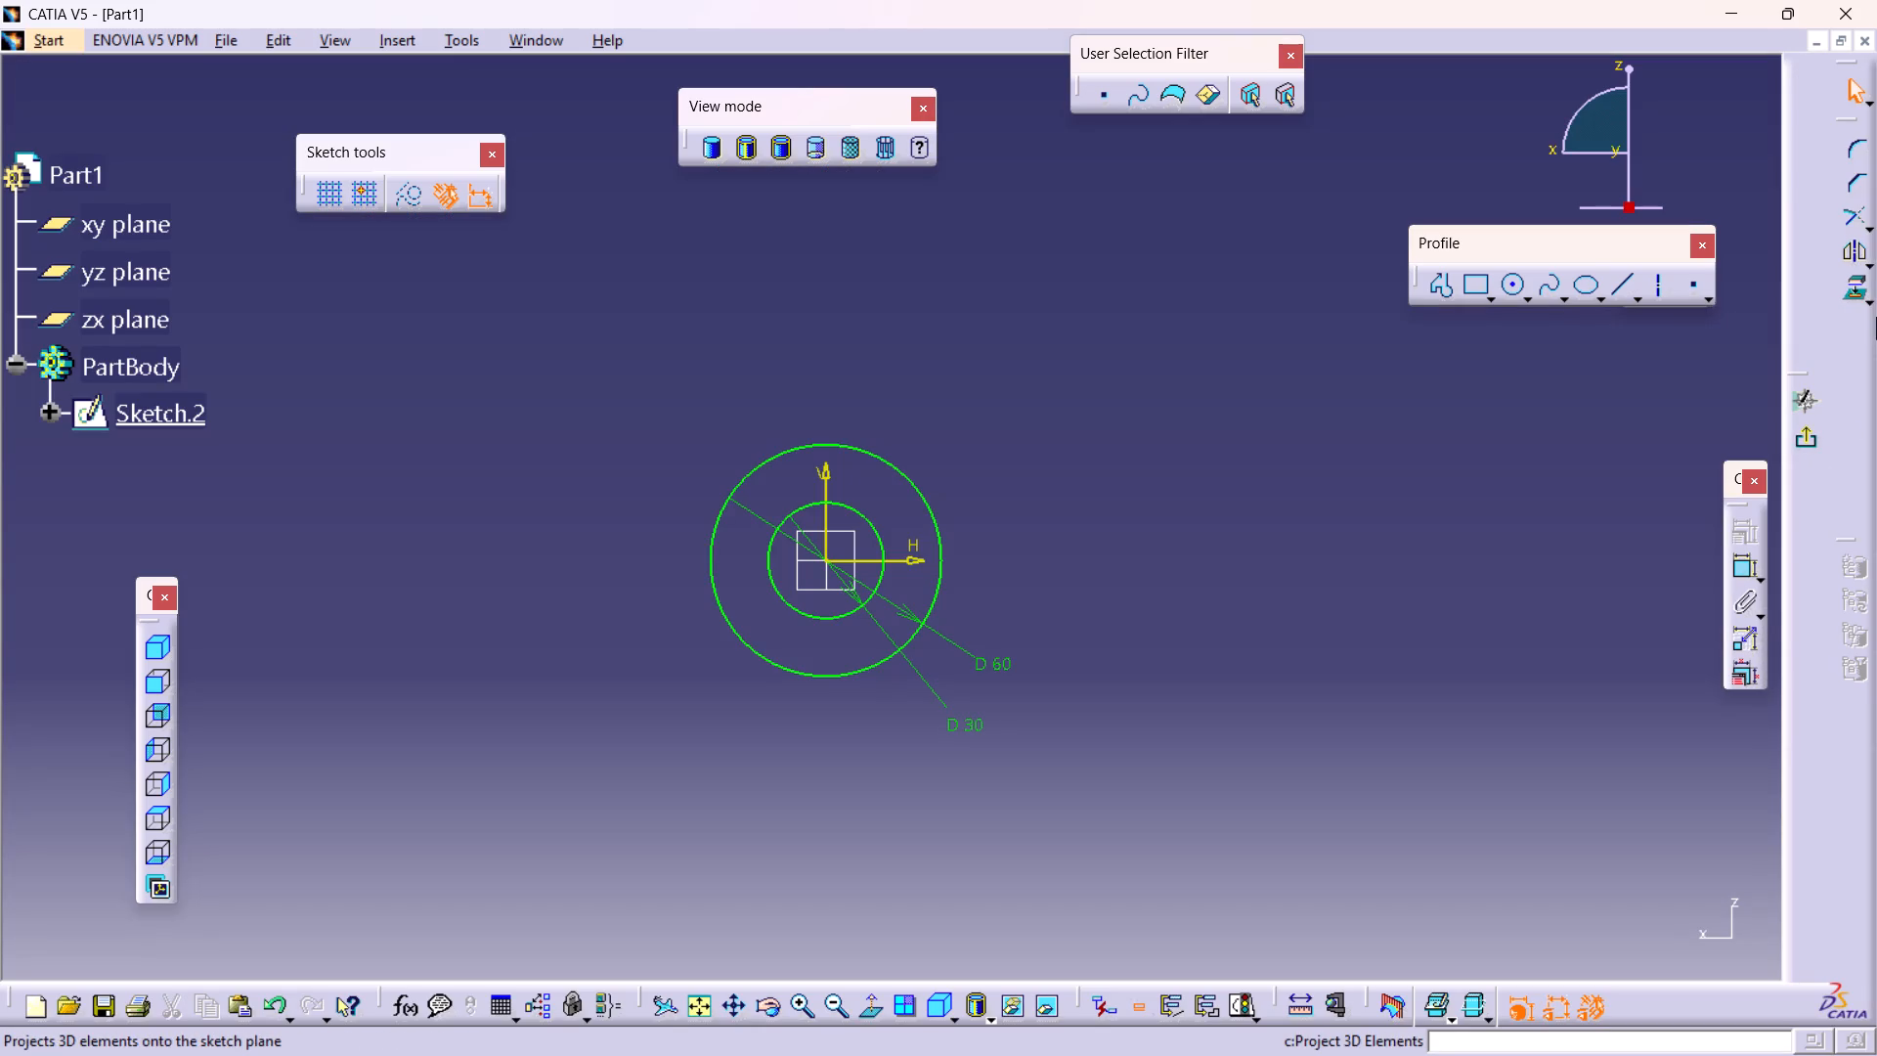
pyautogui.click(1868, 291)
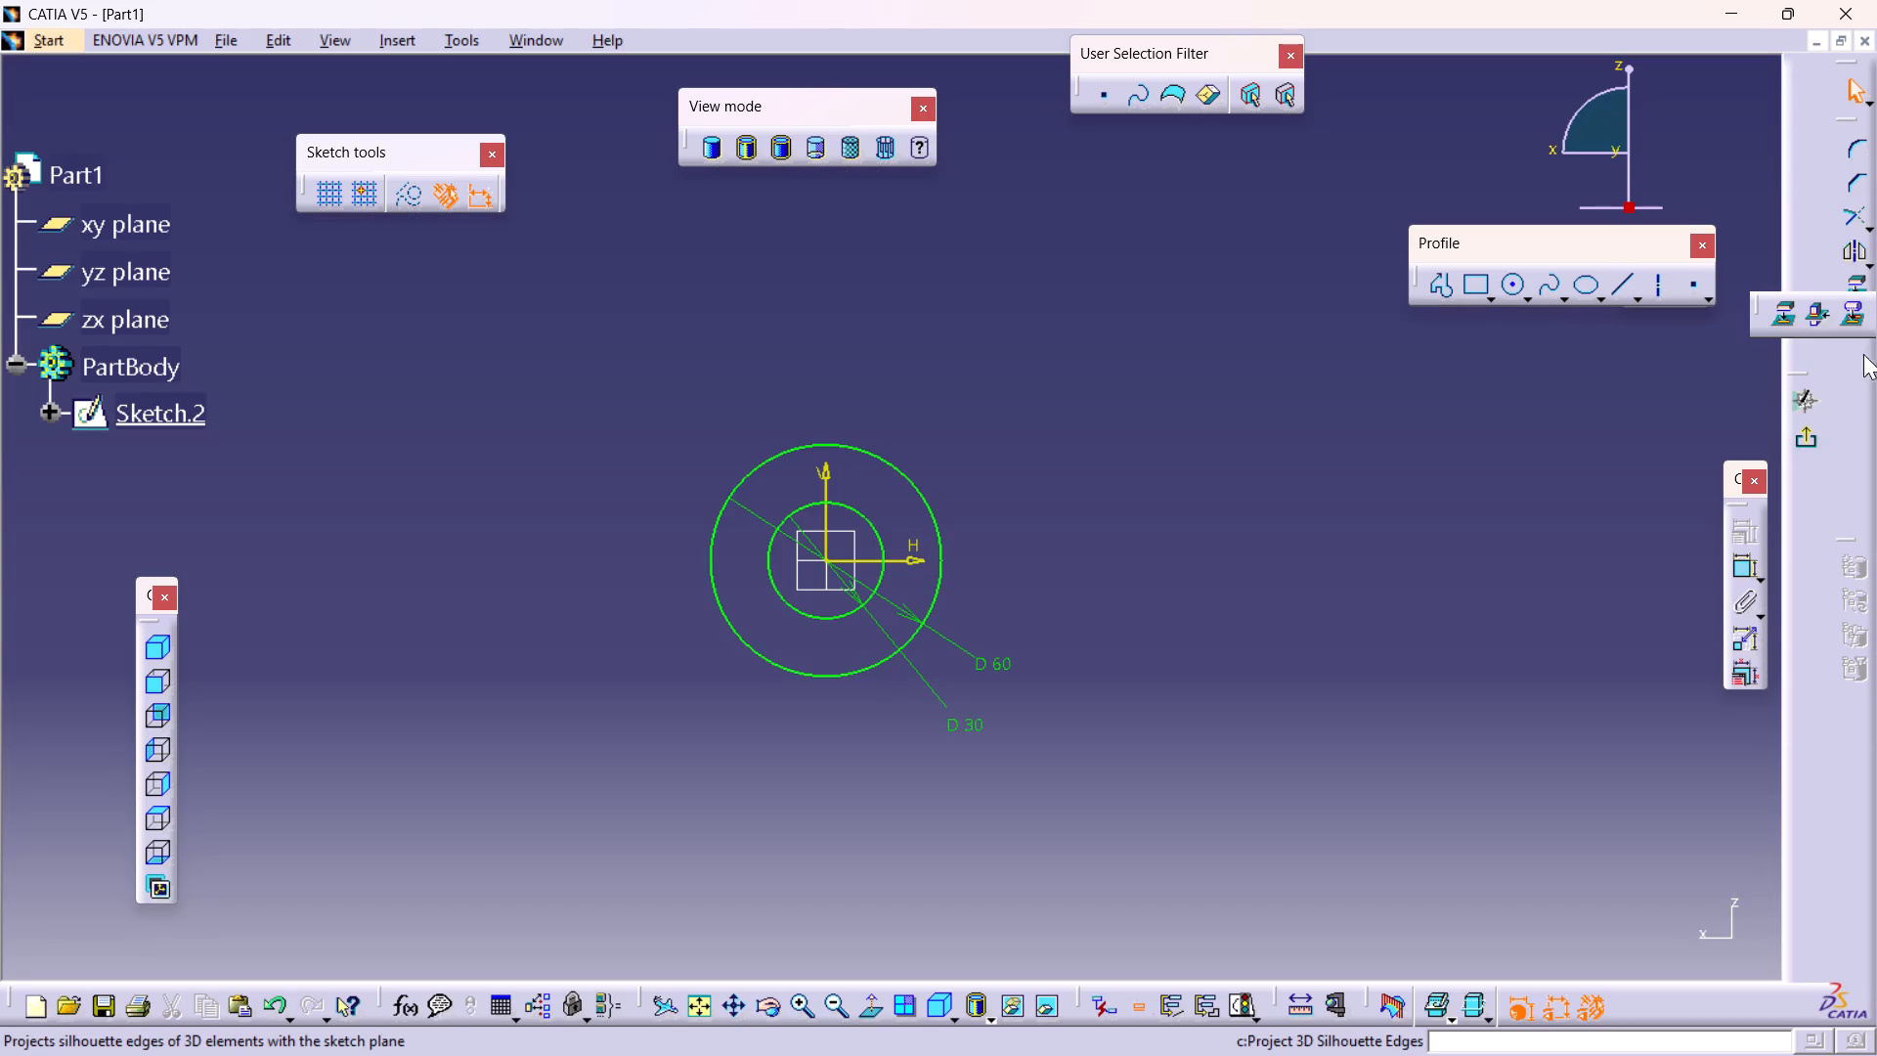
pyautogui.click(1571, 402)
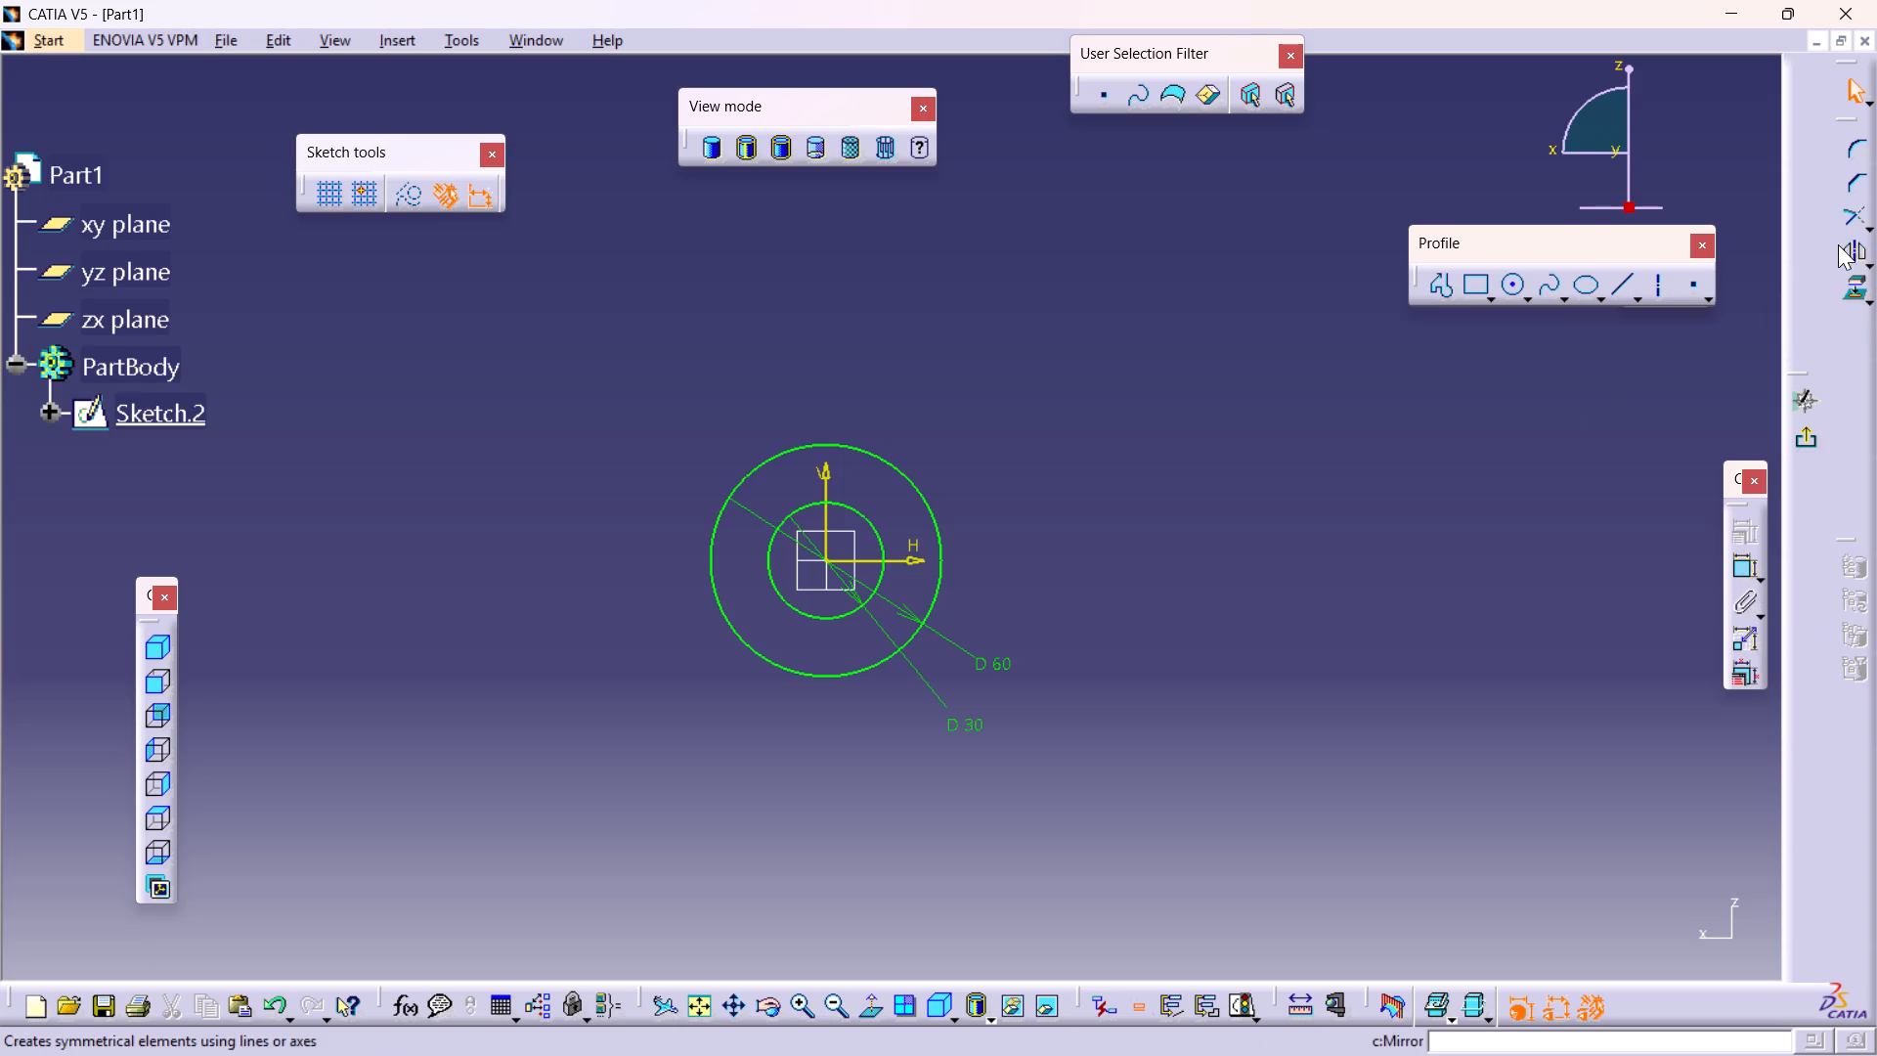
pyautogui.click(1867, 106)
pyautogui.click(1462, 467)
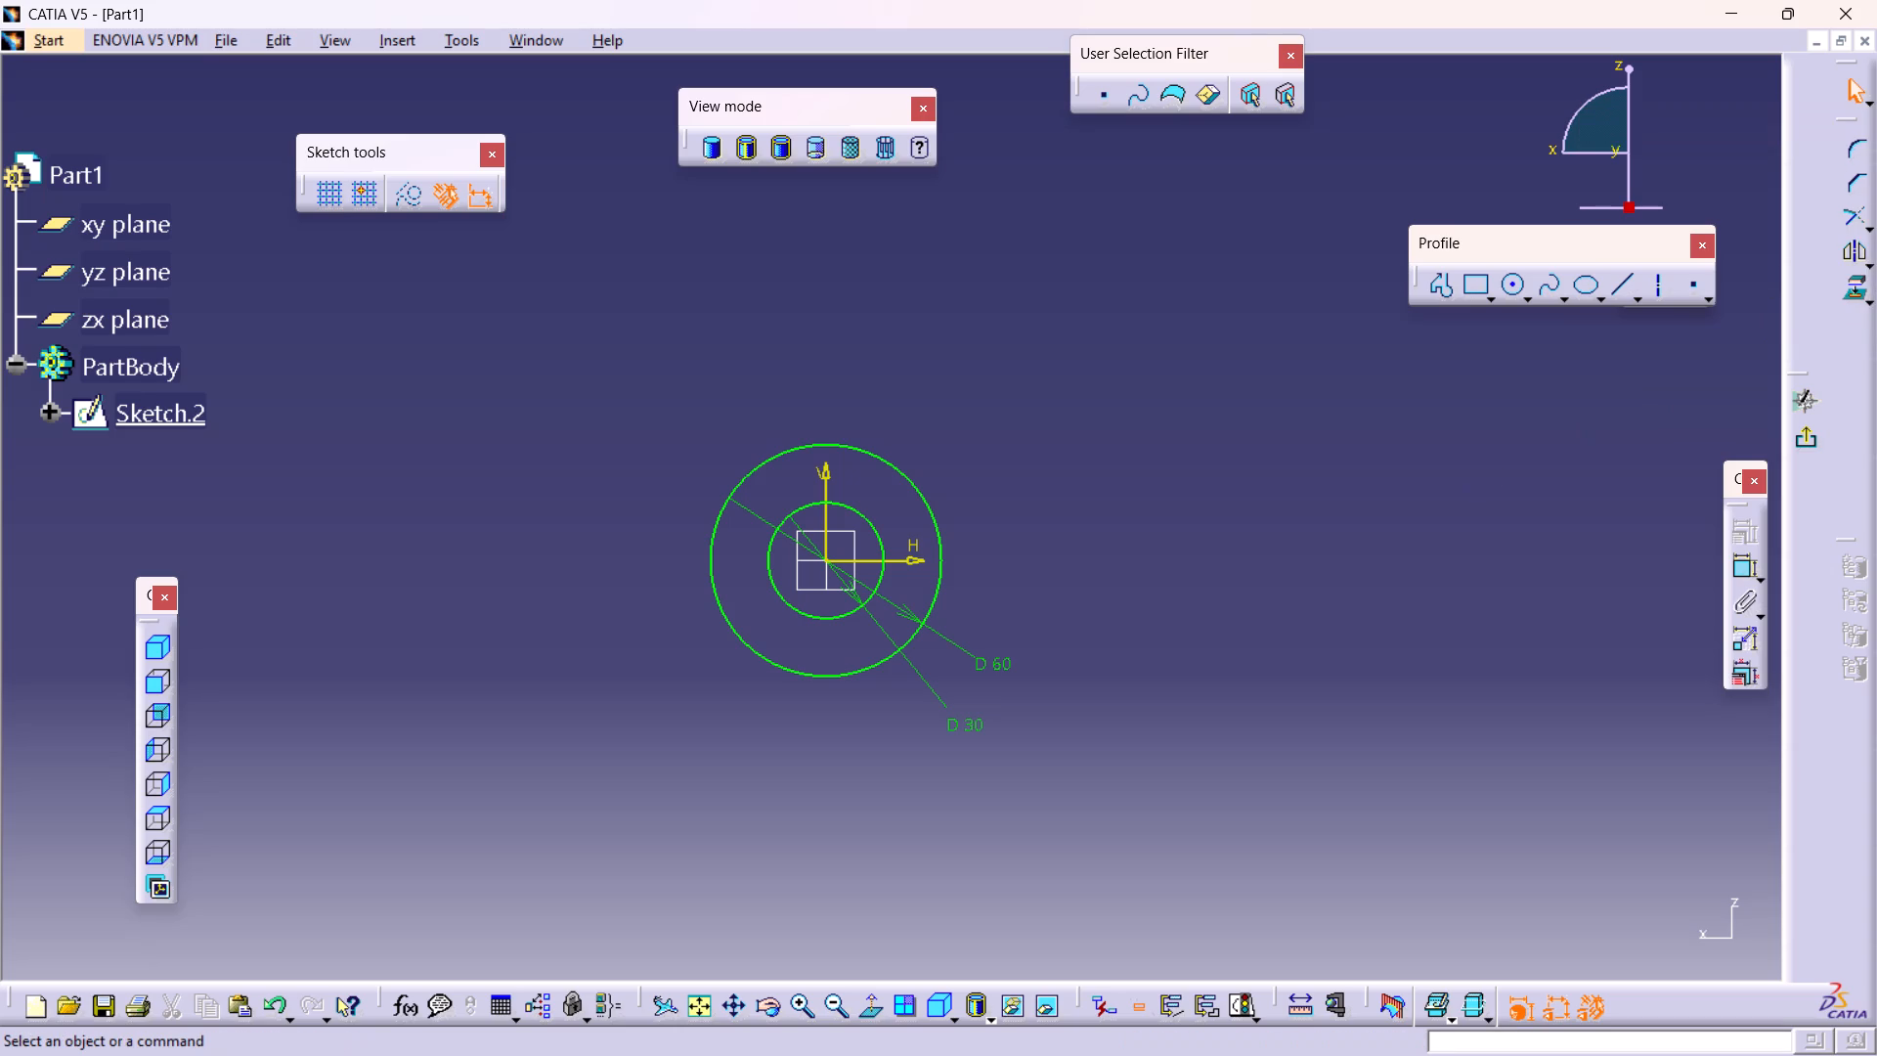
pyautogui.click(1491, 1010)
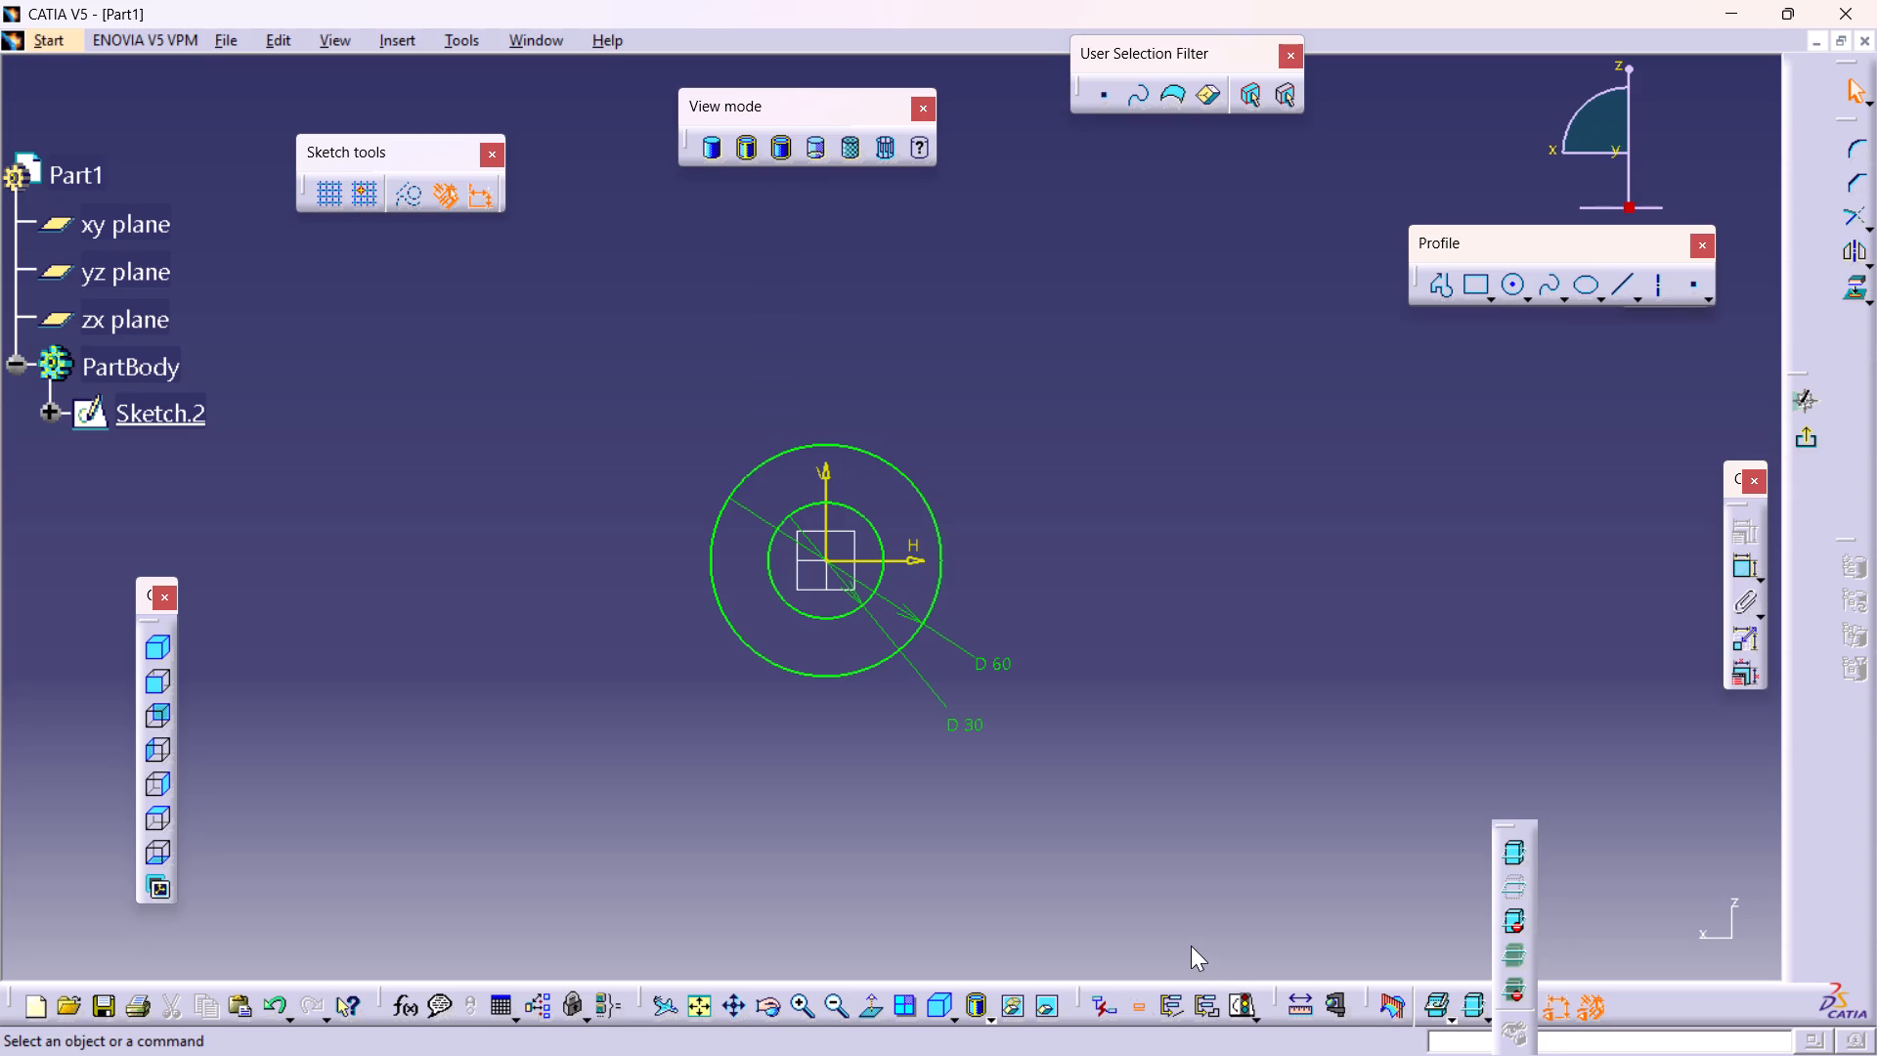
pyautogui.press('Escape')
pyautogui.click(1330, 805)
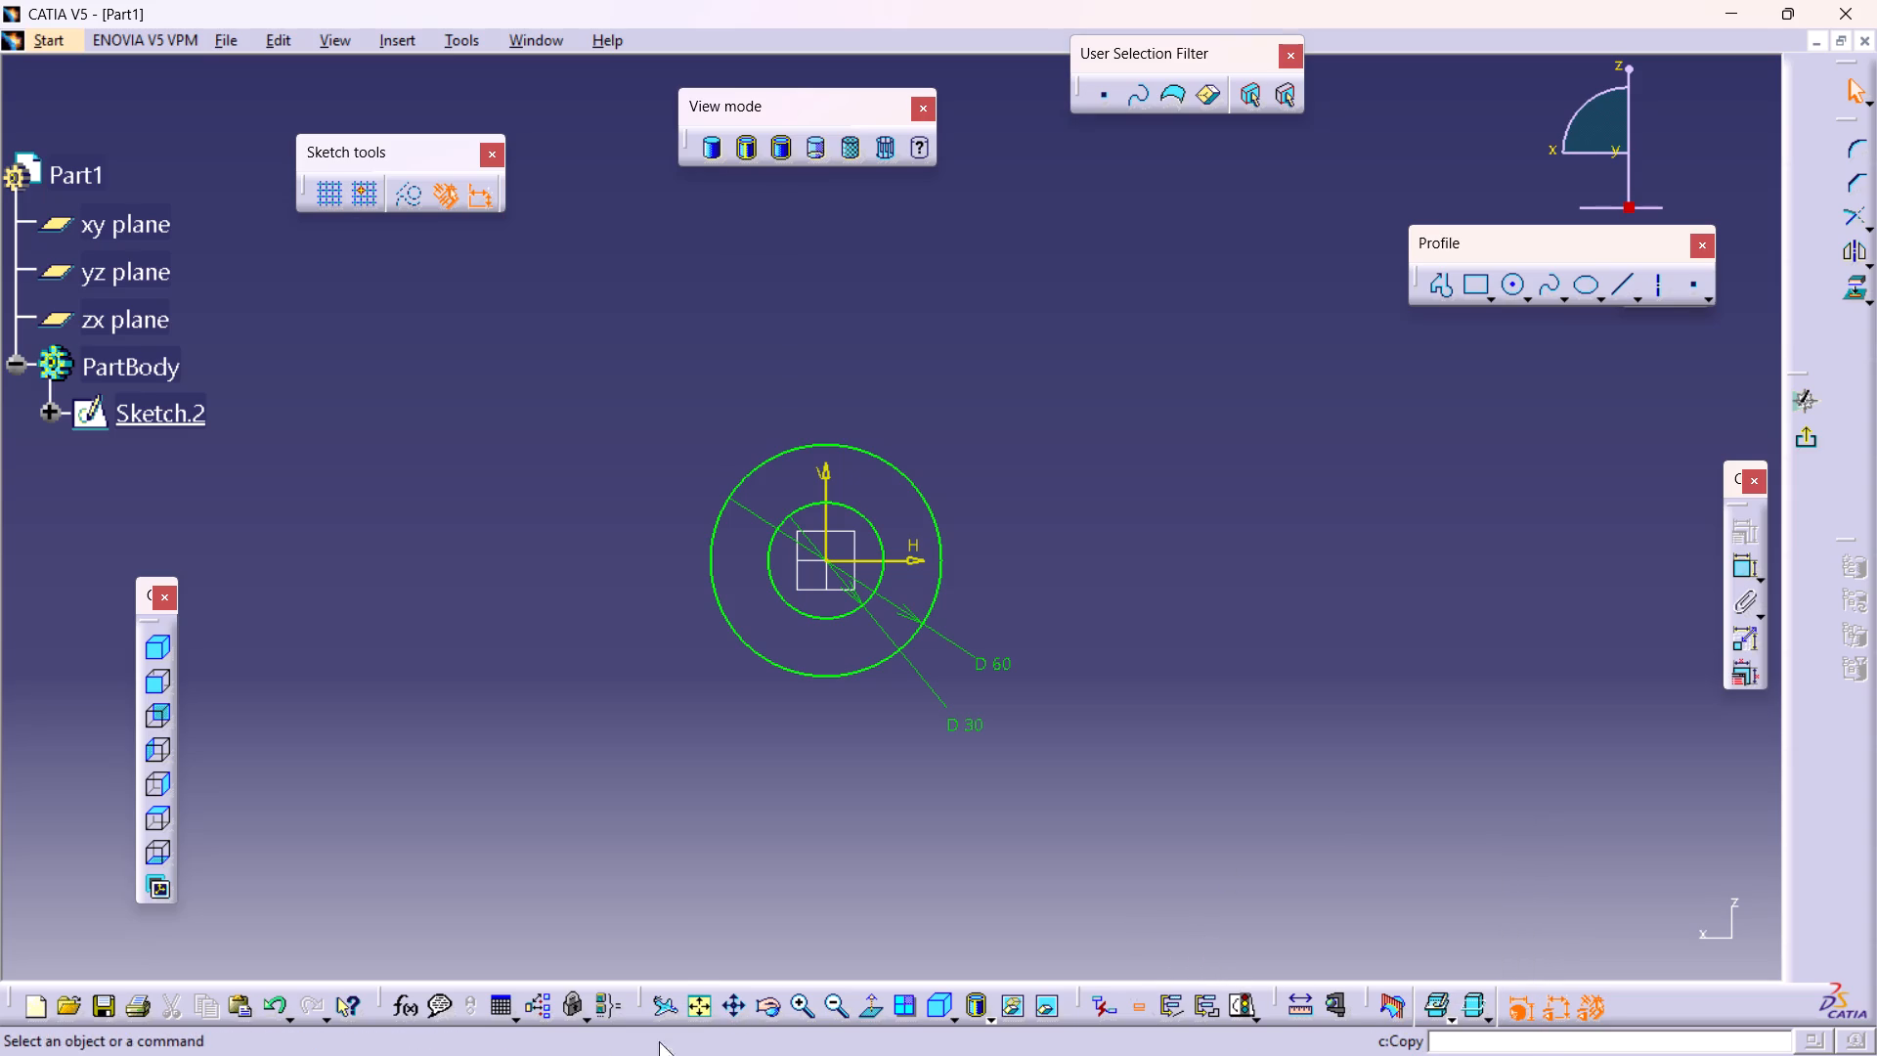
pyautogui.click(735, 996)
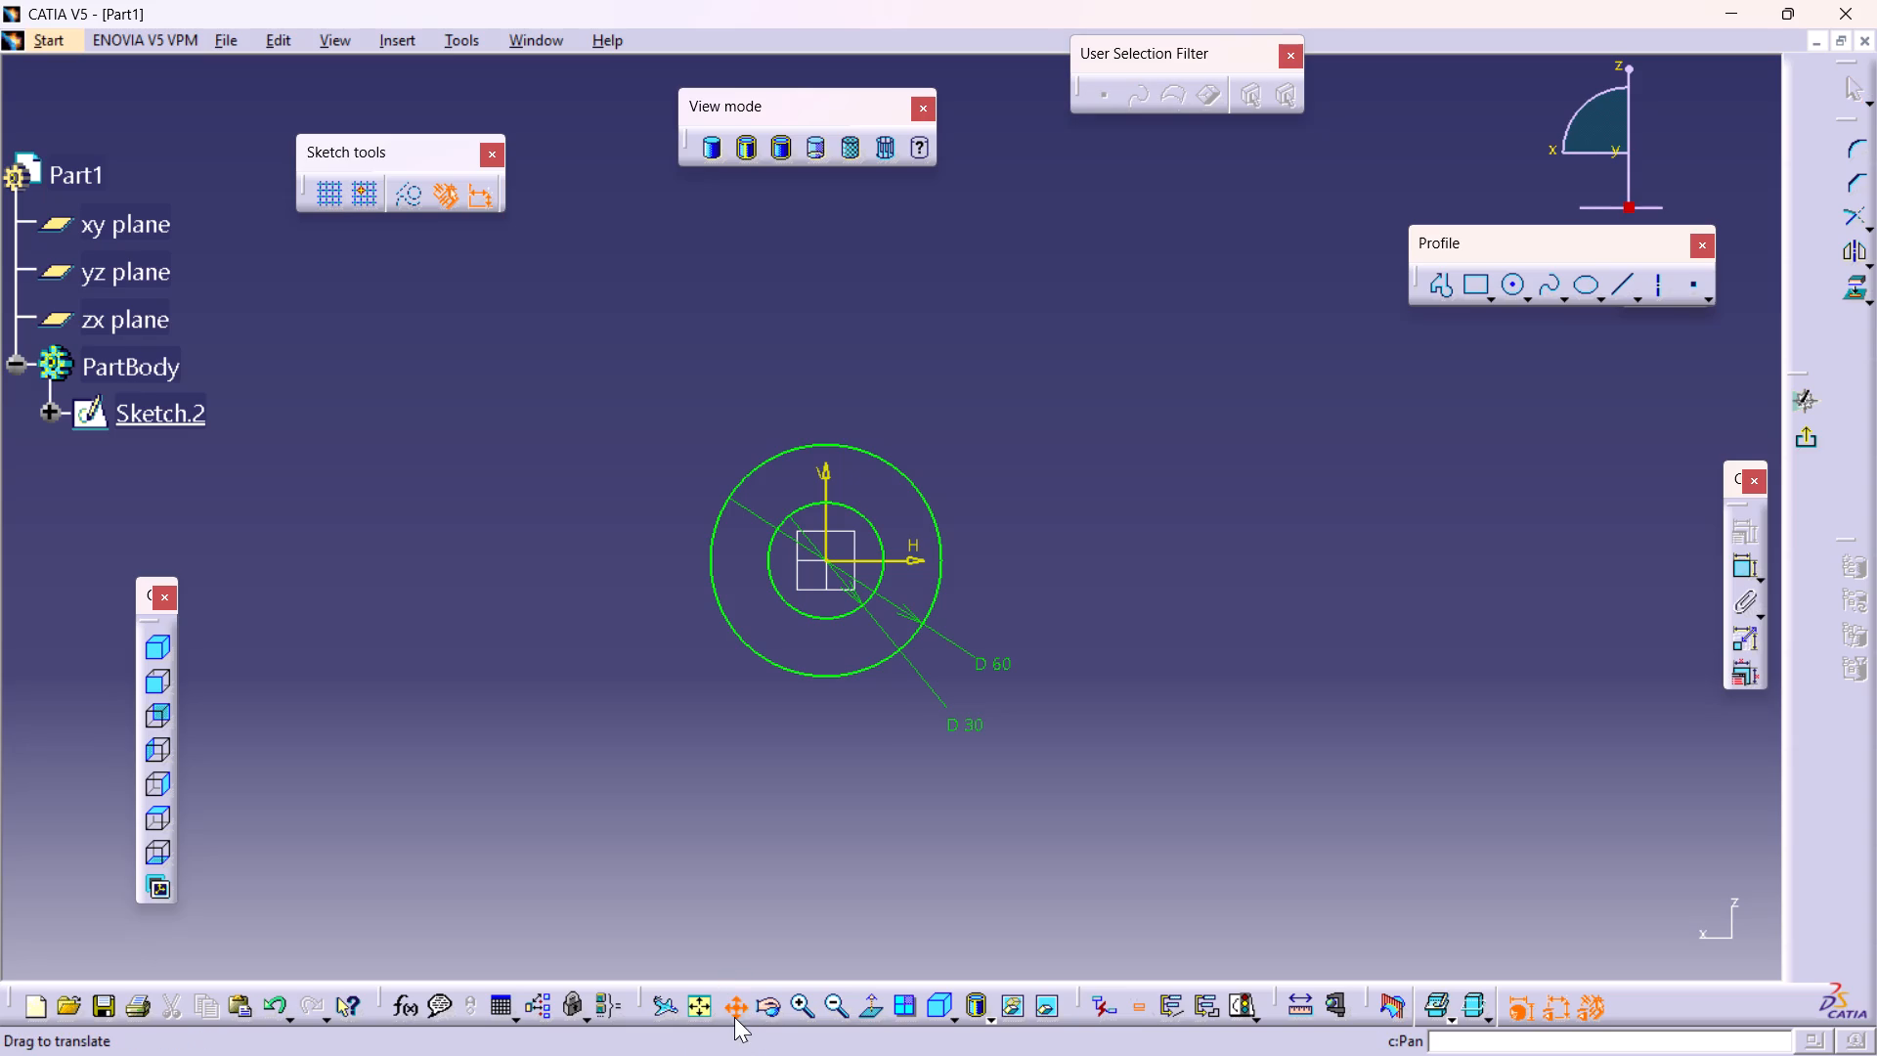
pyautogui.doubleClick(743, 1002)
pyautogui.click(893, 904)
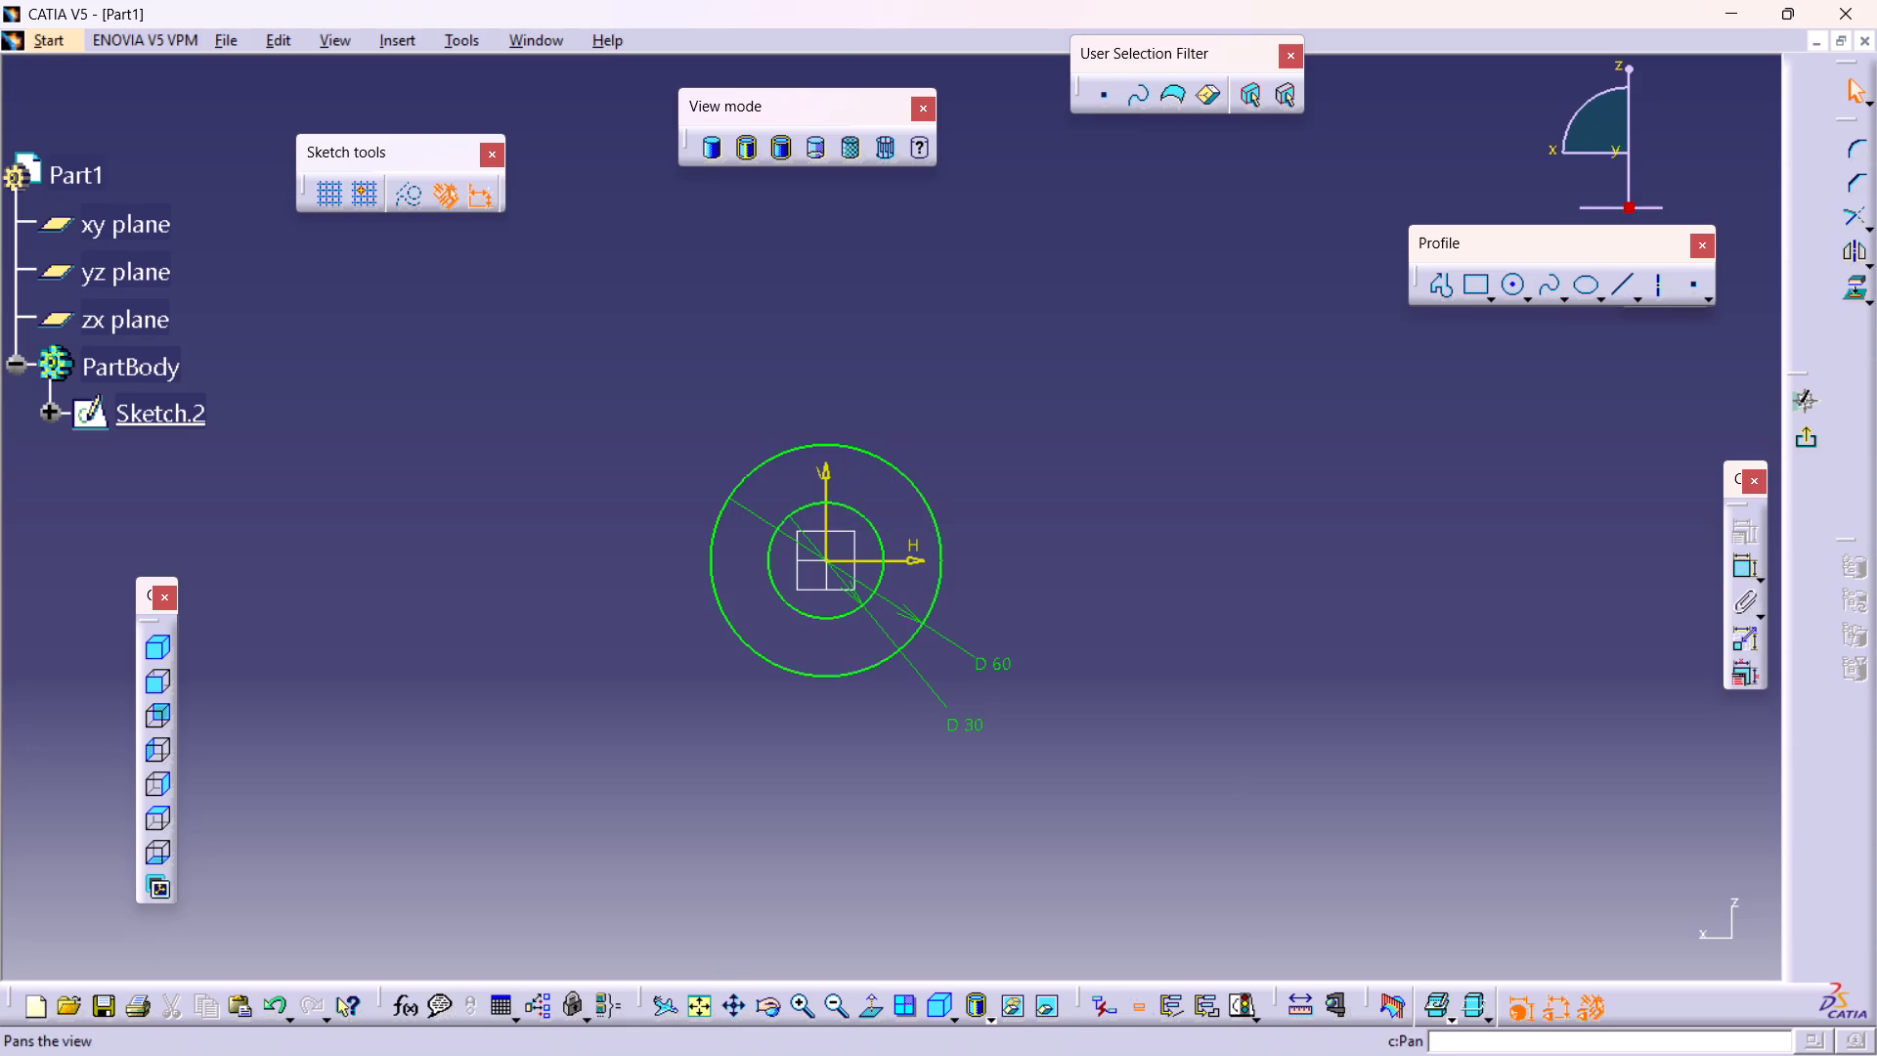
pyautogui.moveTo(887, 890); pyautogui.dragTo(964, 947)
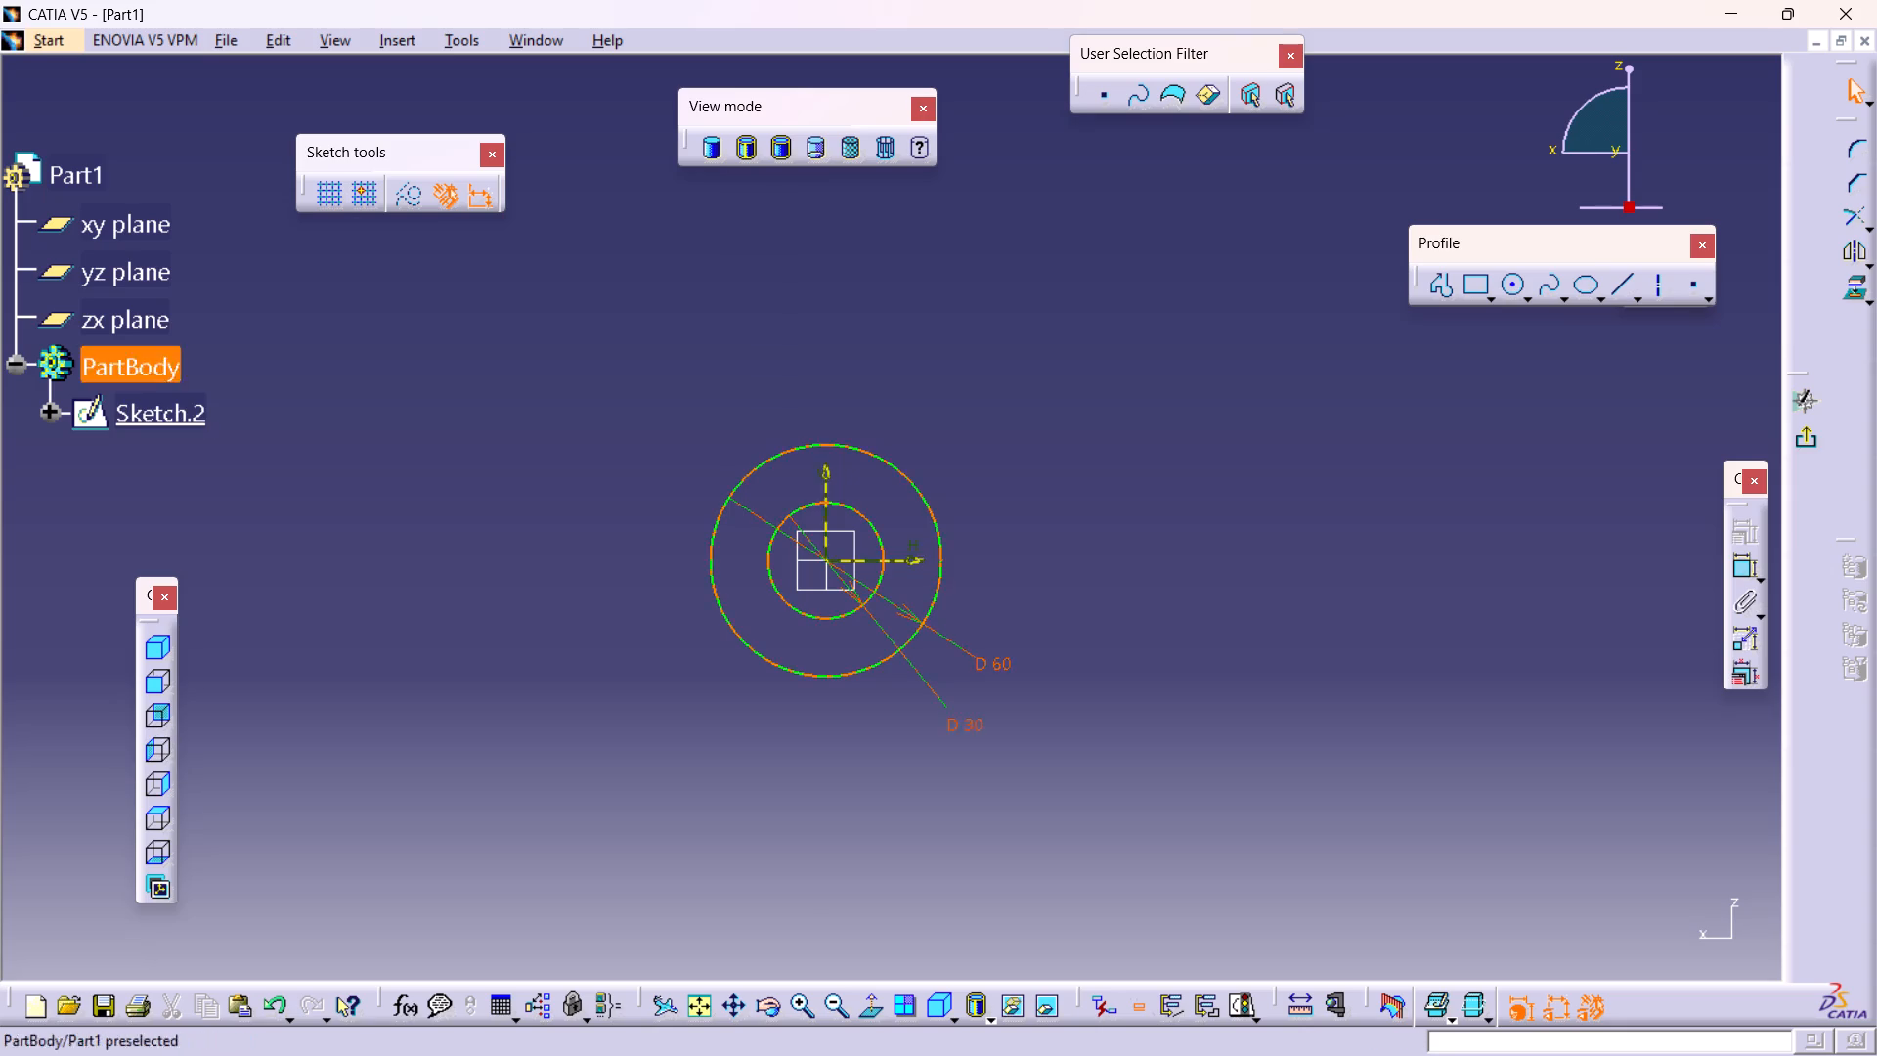
# Draw a third circle centred on the sketch origin in Sketch.2, outside the 60 mm circle.
pyautogui.click(1514, 283)
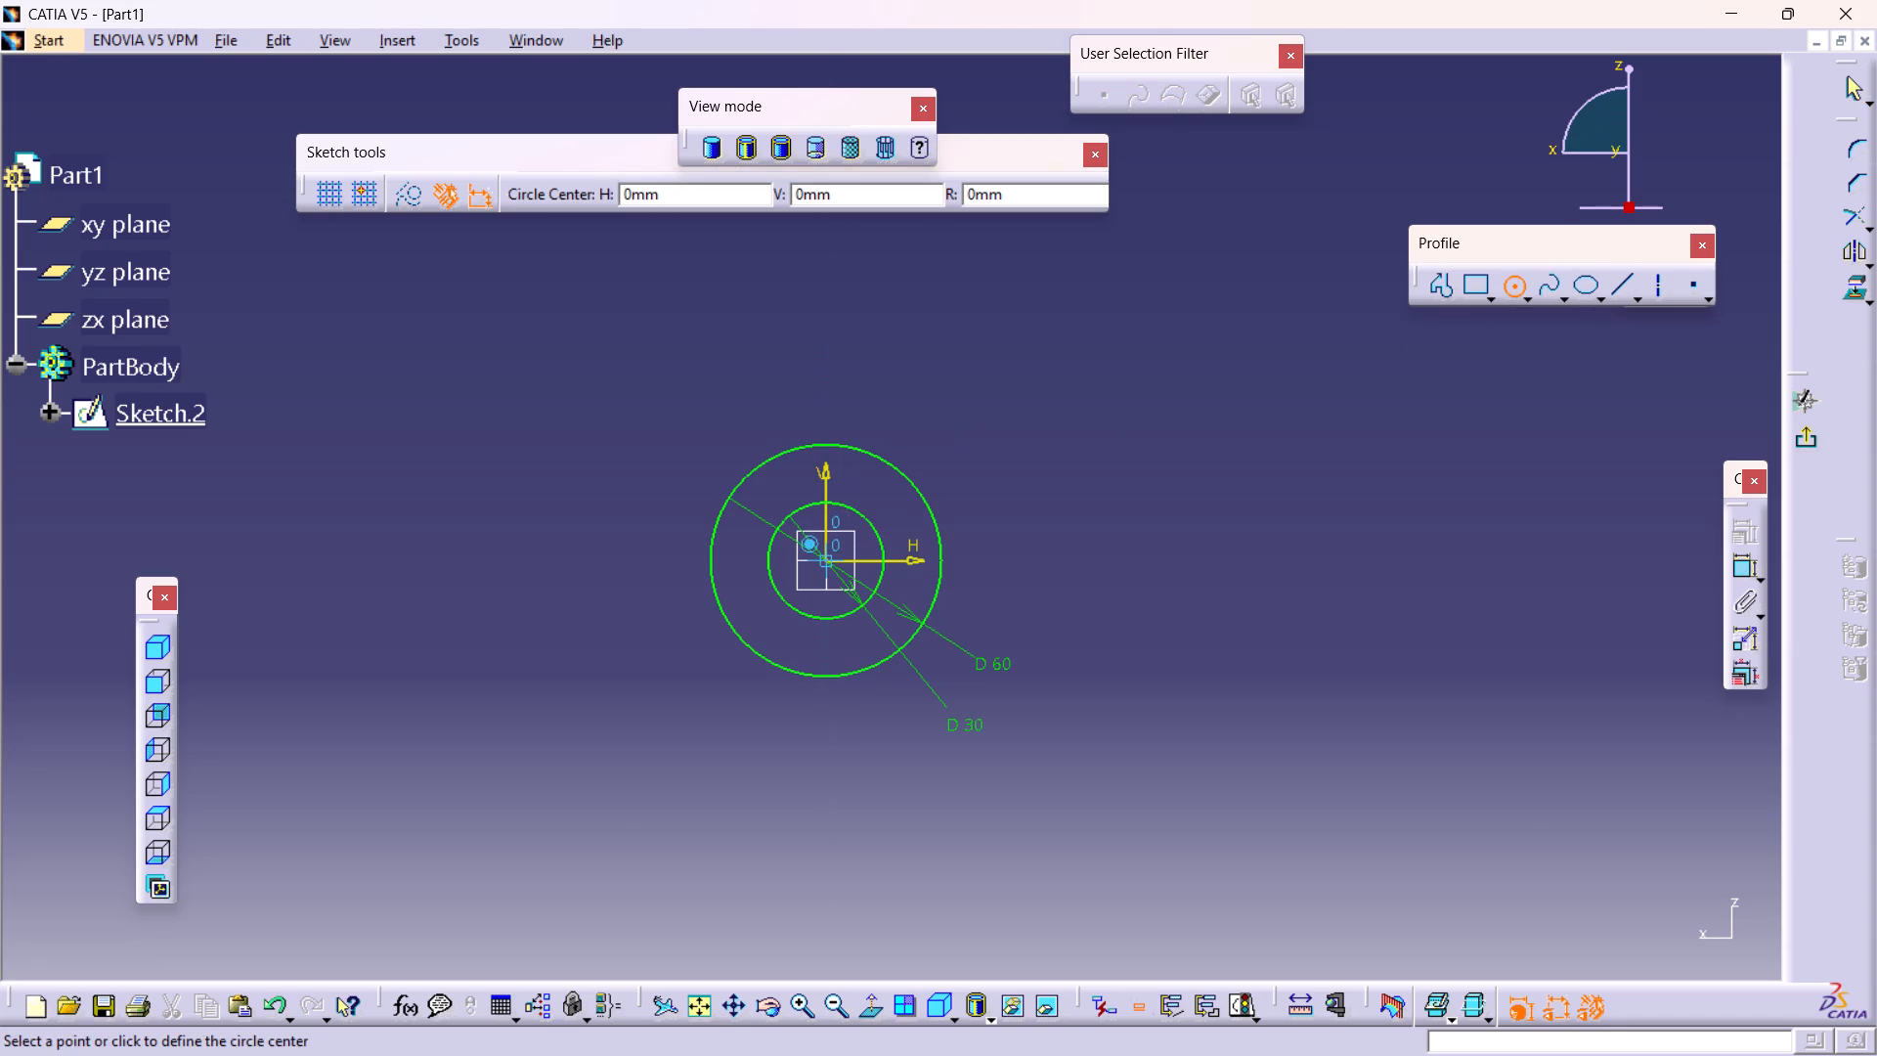
pyautogui.click(823, 559)
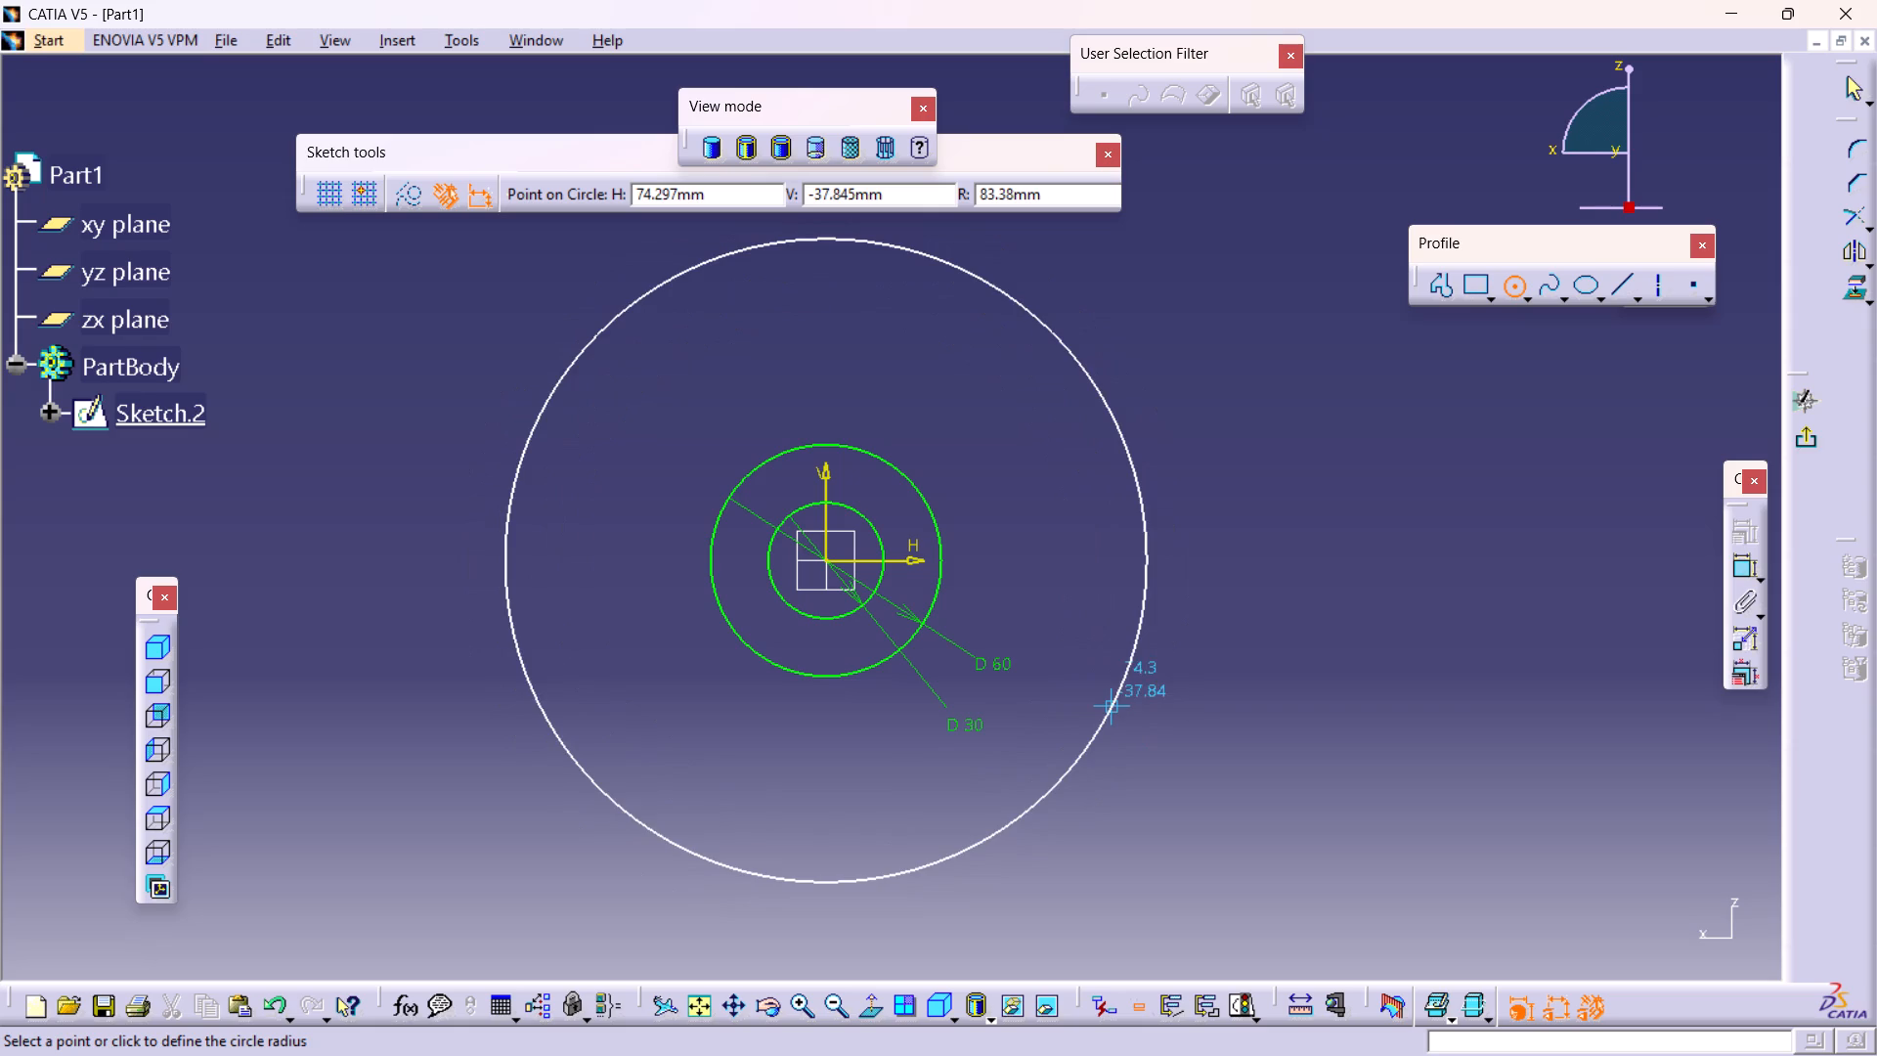
pyautogui.click(1050, 680)
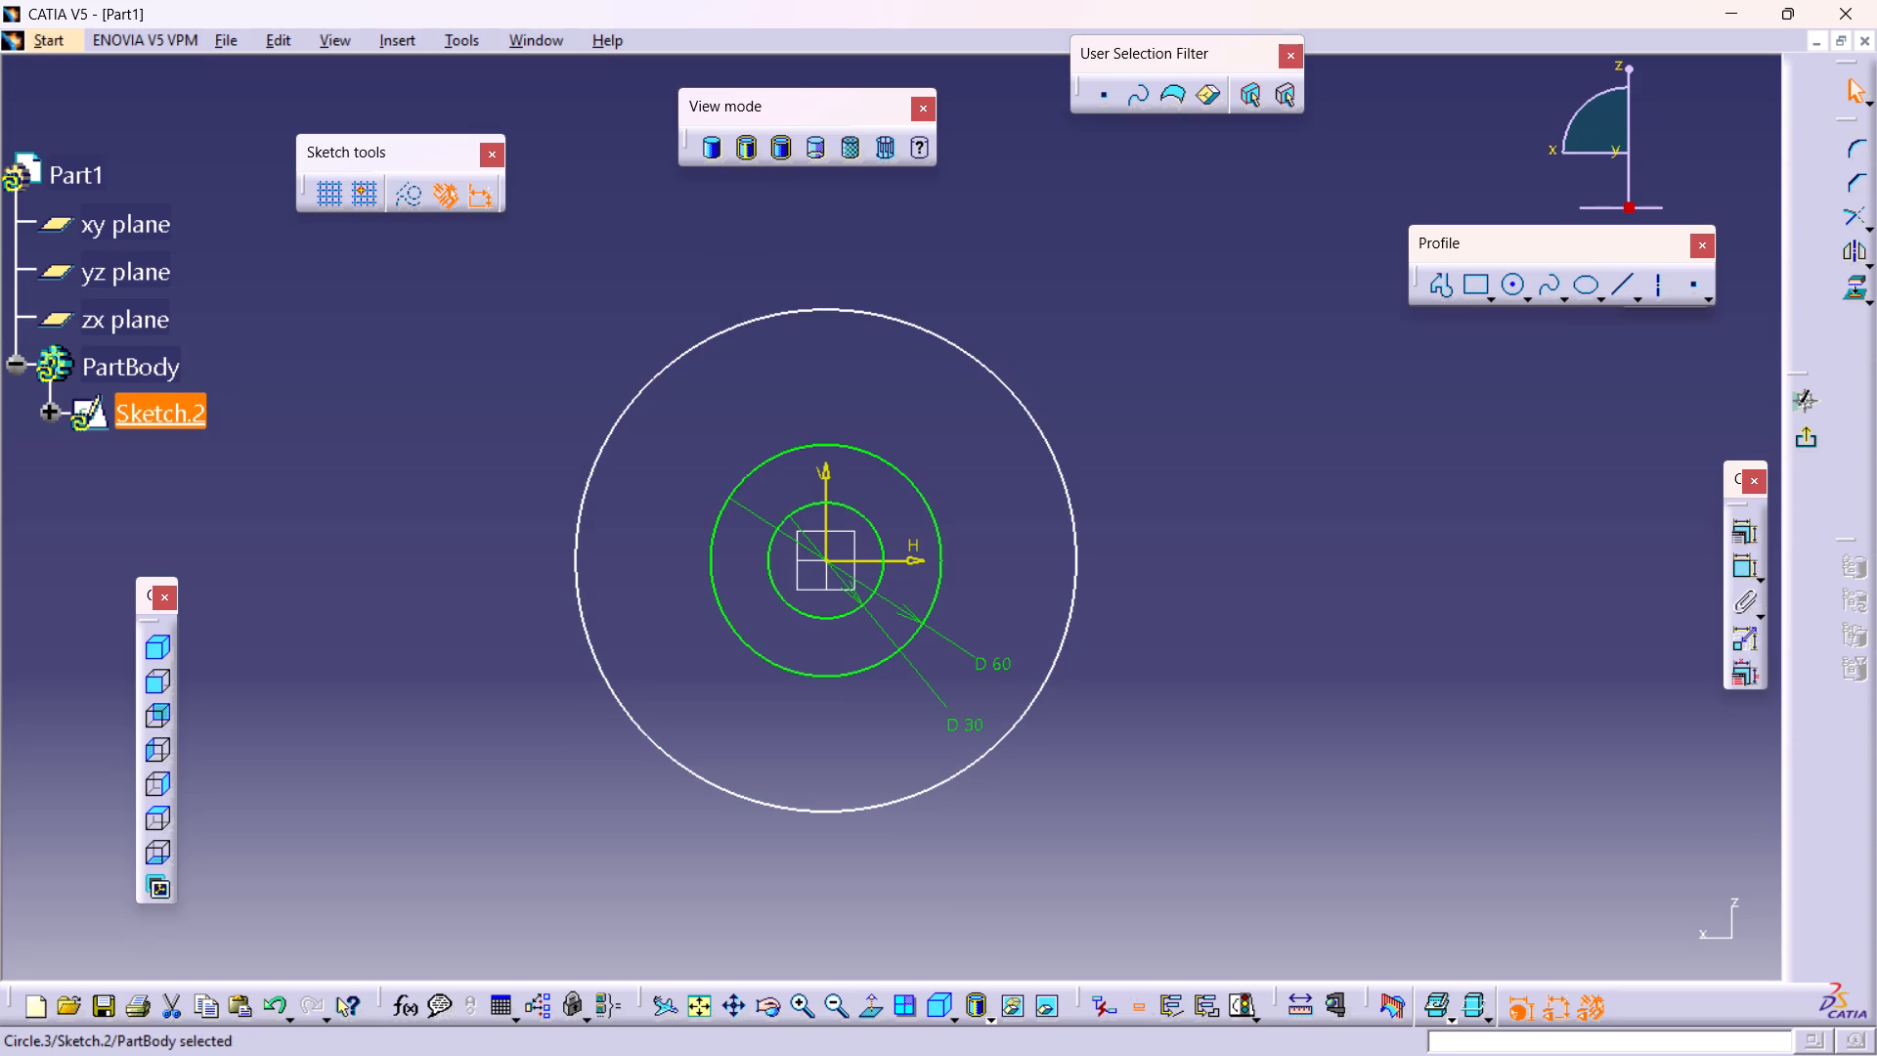
# Delete the outermost circle from Sketch.2, the one outside the 60 mm circle.
pyautogui.click(1050, 462)
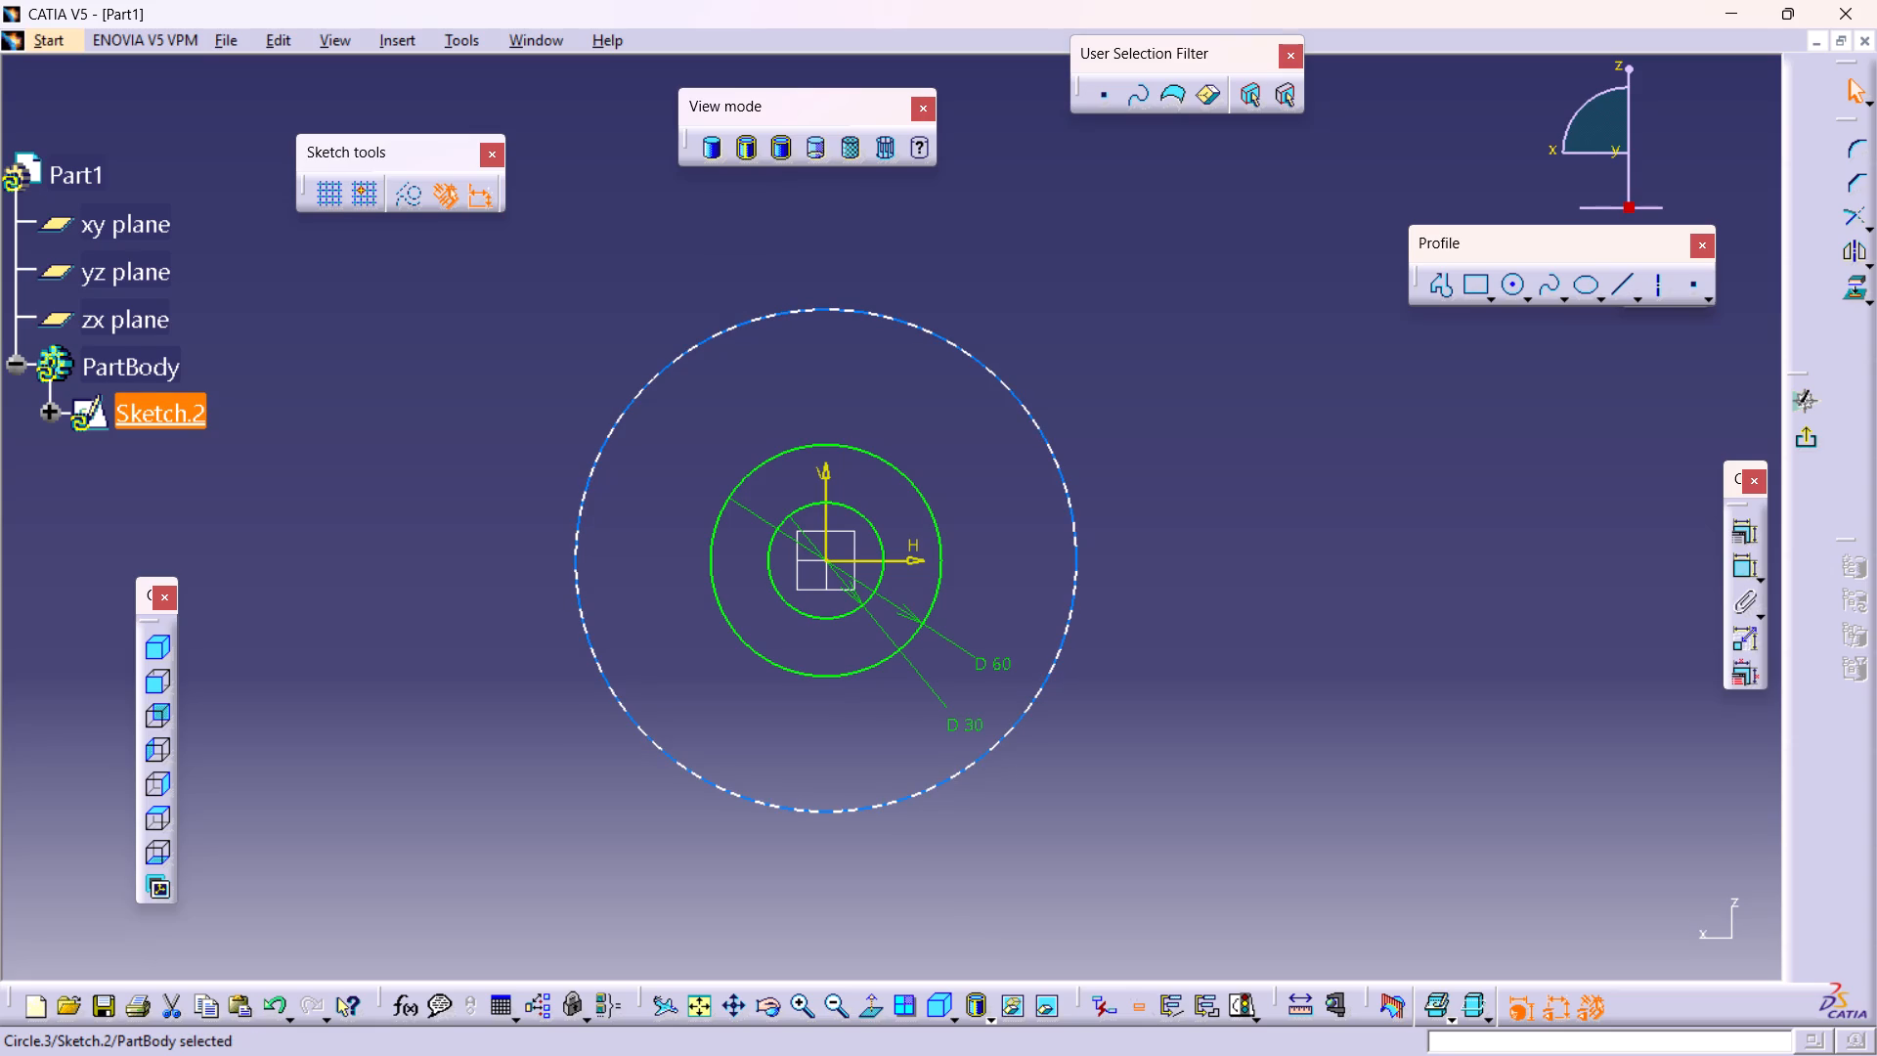
pyautogui.click(1075, 504)
pyautogui.click(1075, 513)
pyautogui.click(1069, 528)
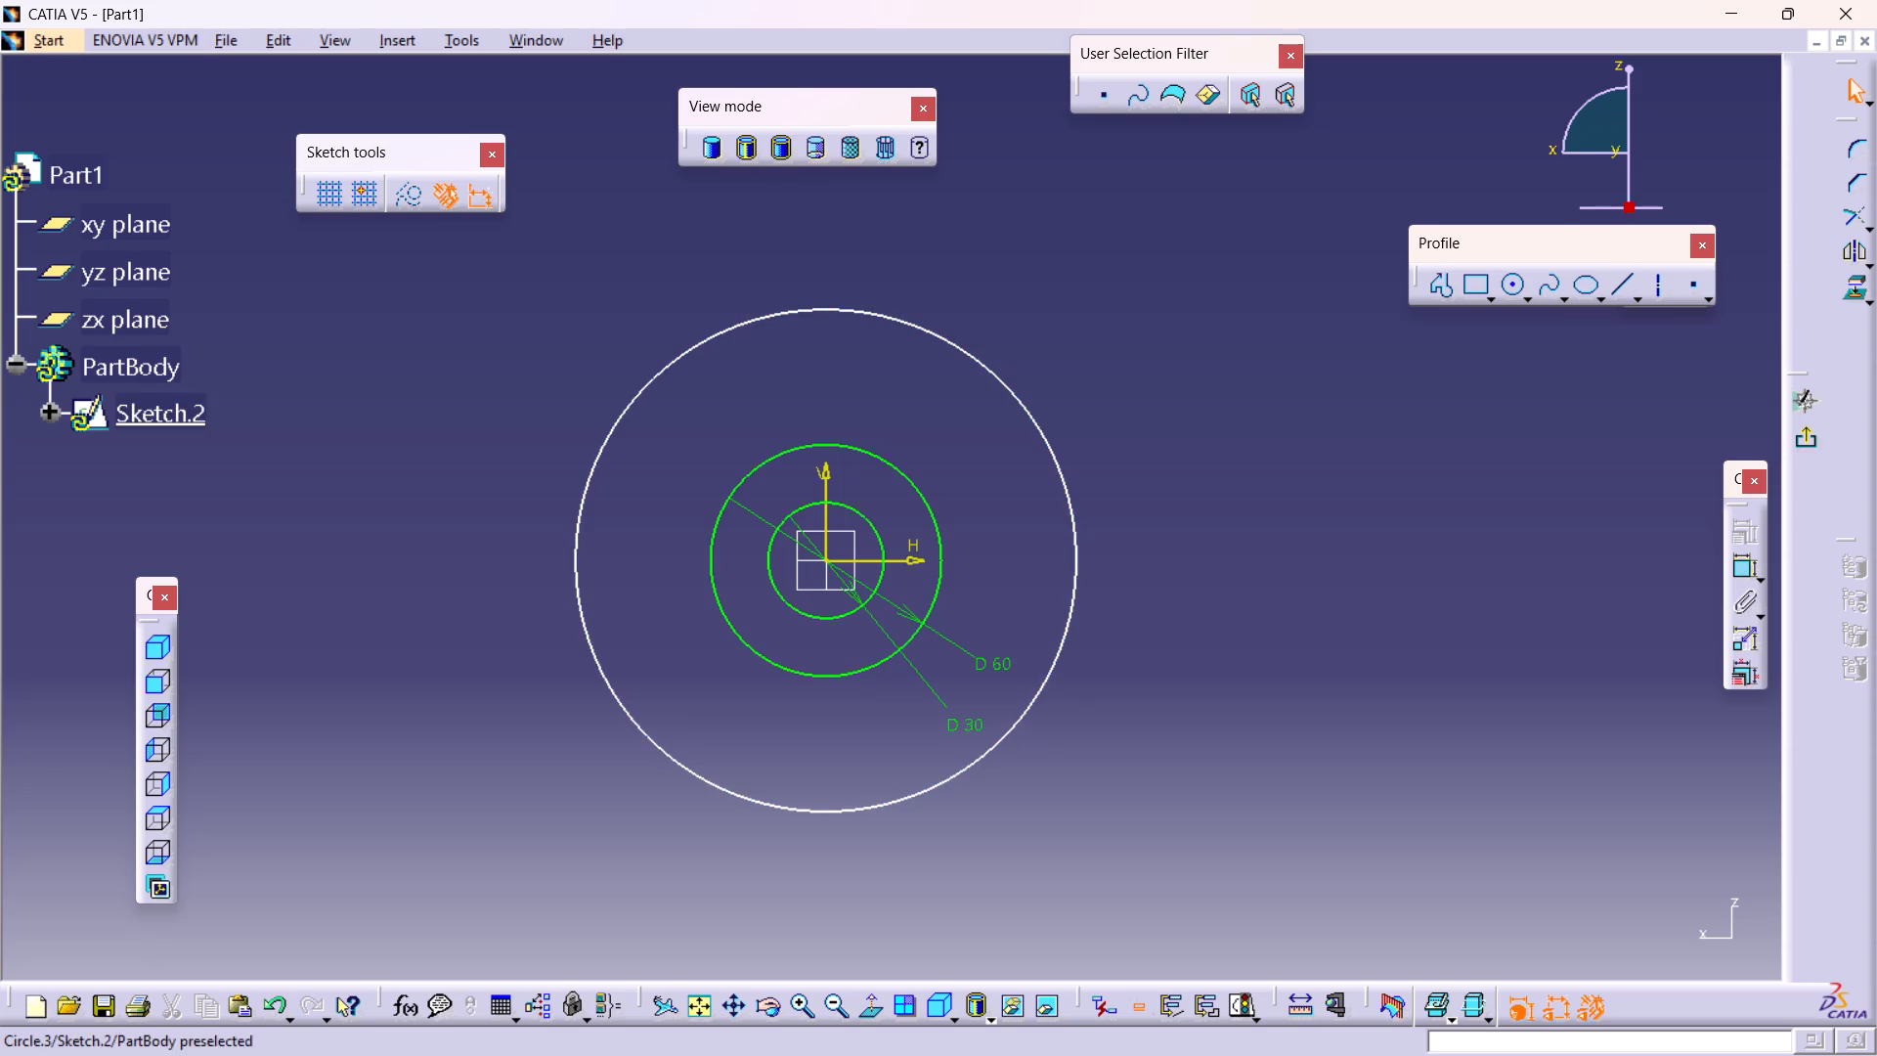
pyautogui.keyDown('ctrl'); pyautogui.click(1073, 556); pyautogui.keyUp('ctrl')
pyautogui.press('Delete')
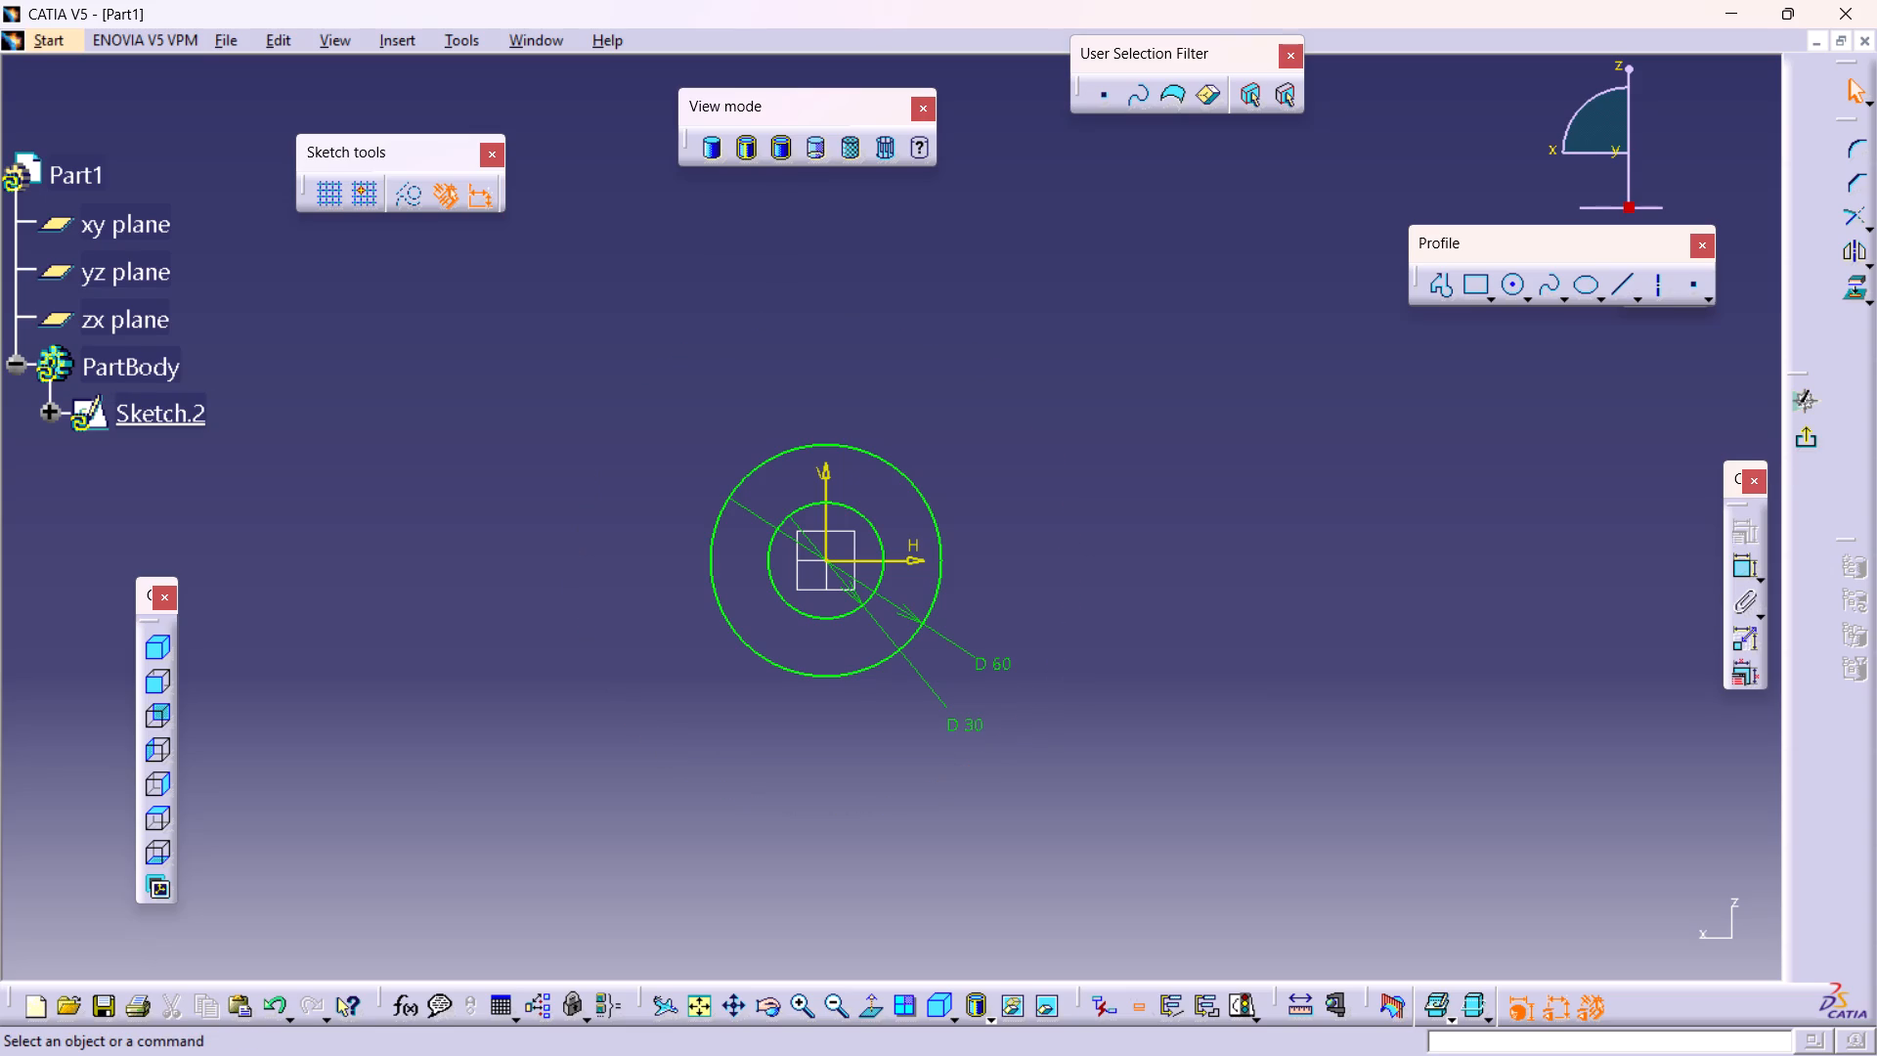
# Exit Sketch.2 to the part's 3D view.
pyautogui.click(1800, 440)
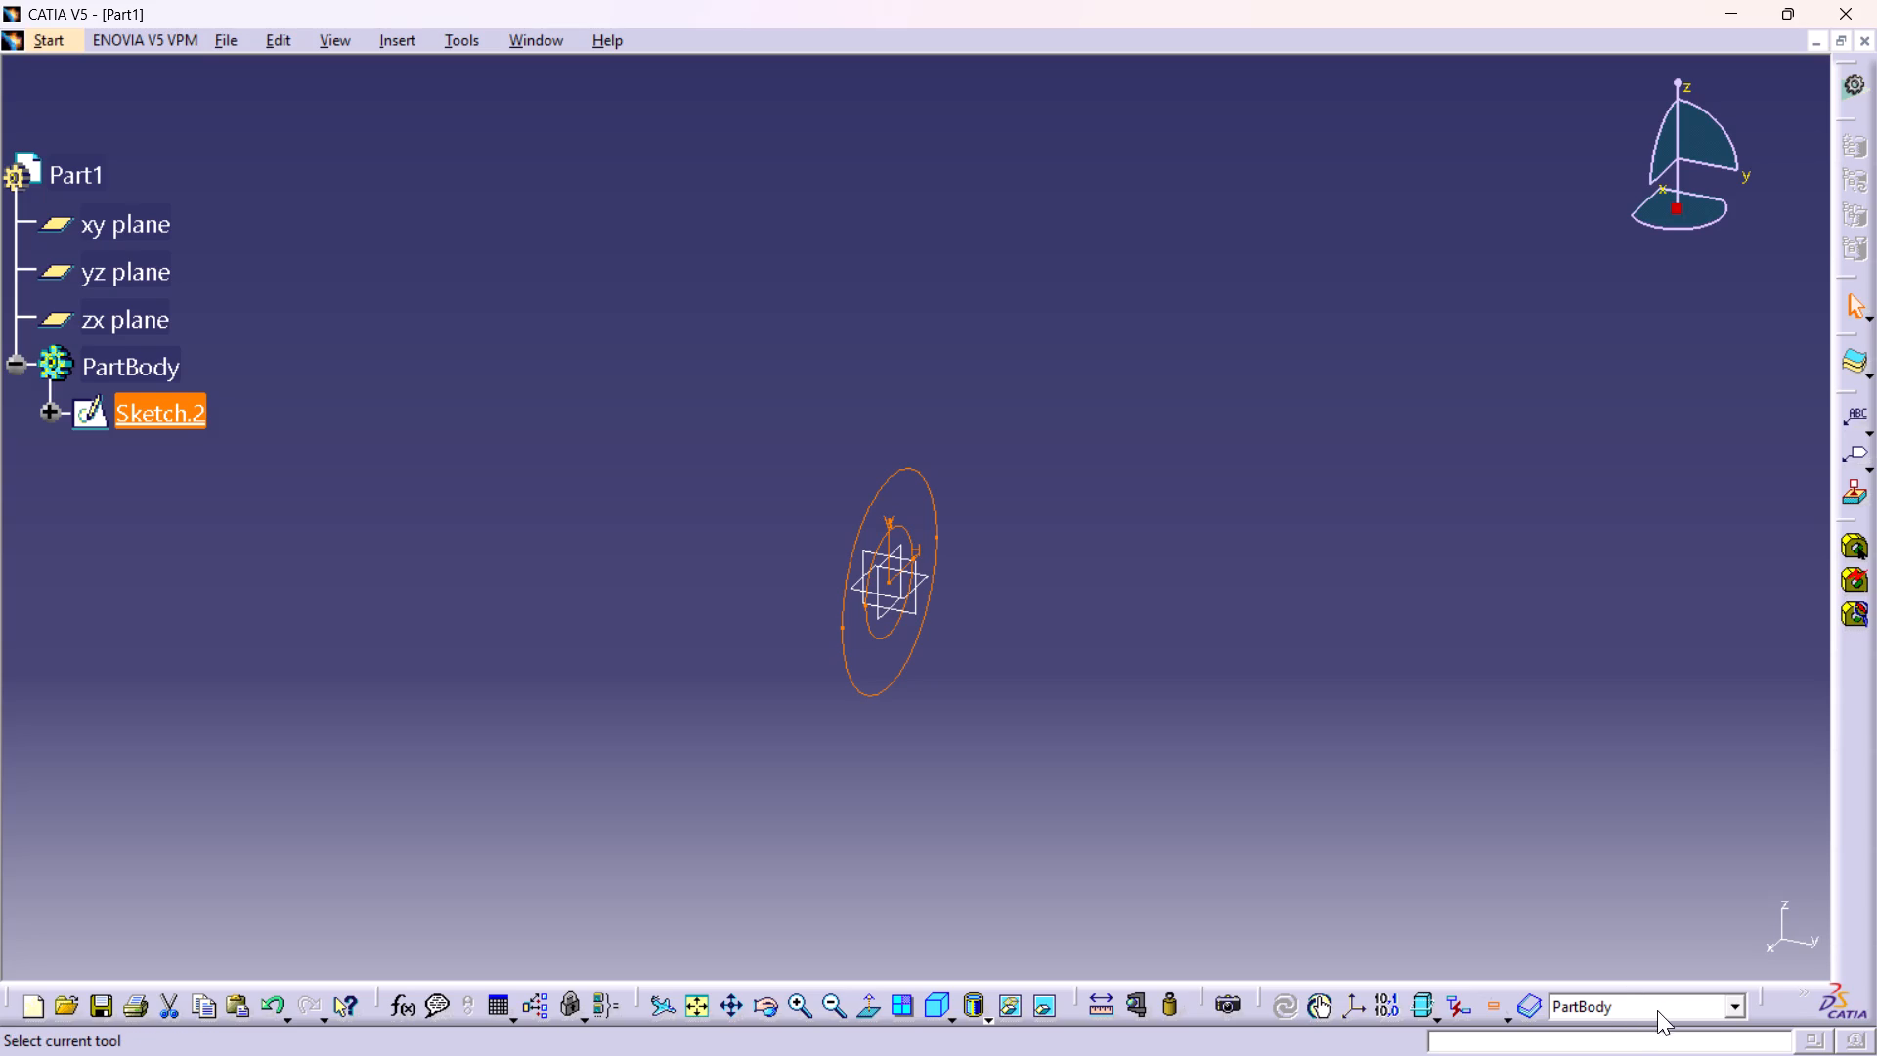
# Restore the position of all toolbars through the Customize settings, and close those settings.
pyautogui.moveTo(1696, 1049); pyautogui.dragTo(1685, 1055, button='right')
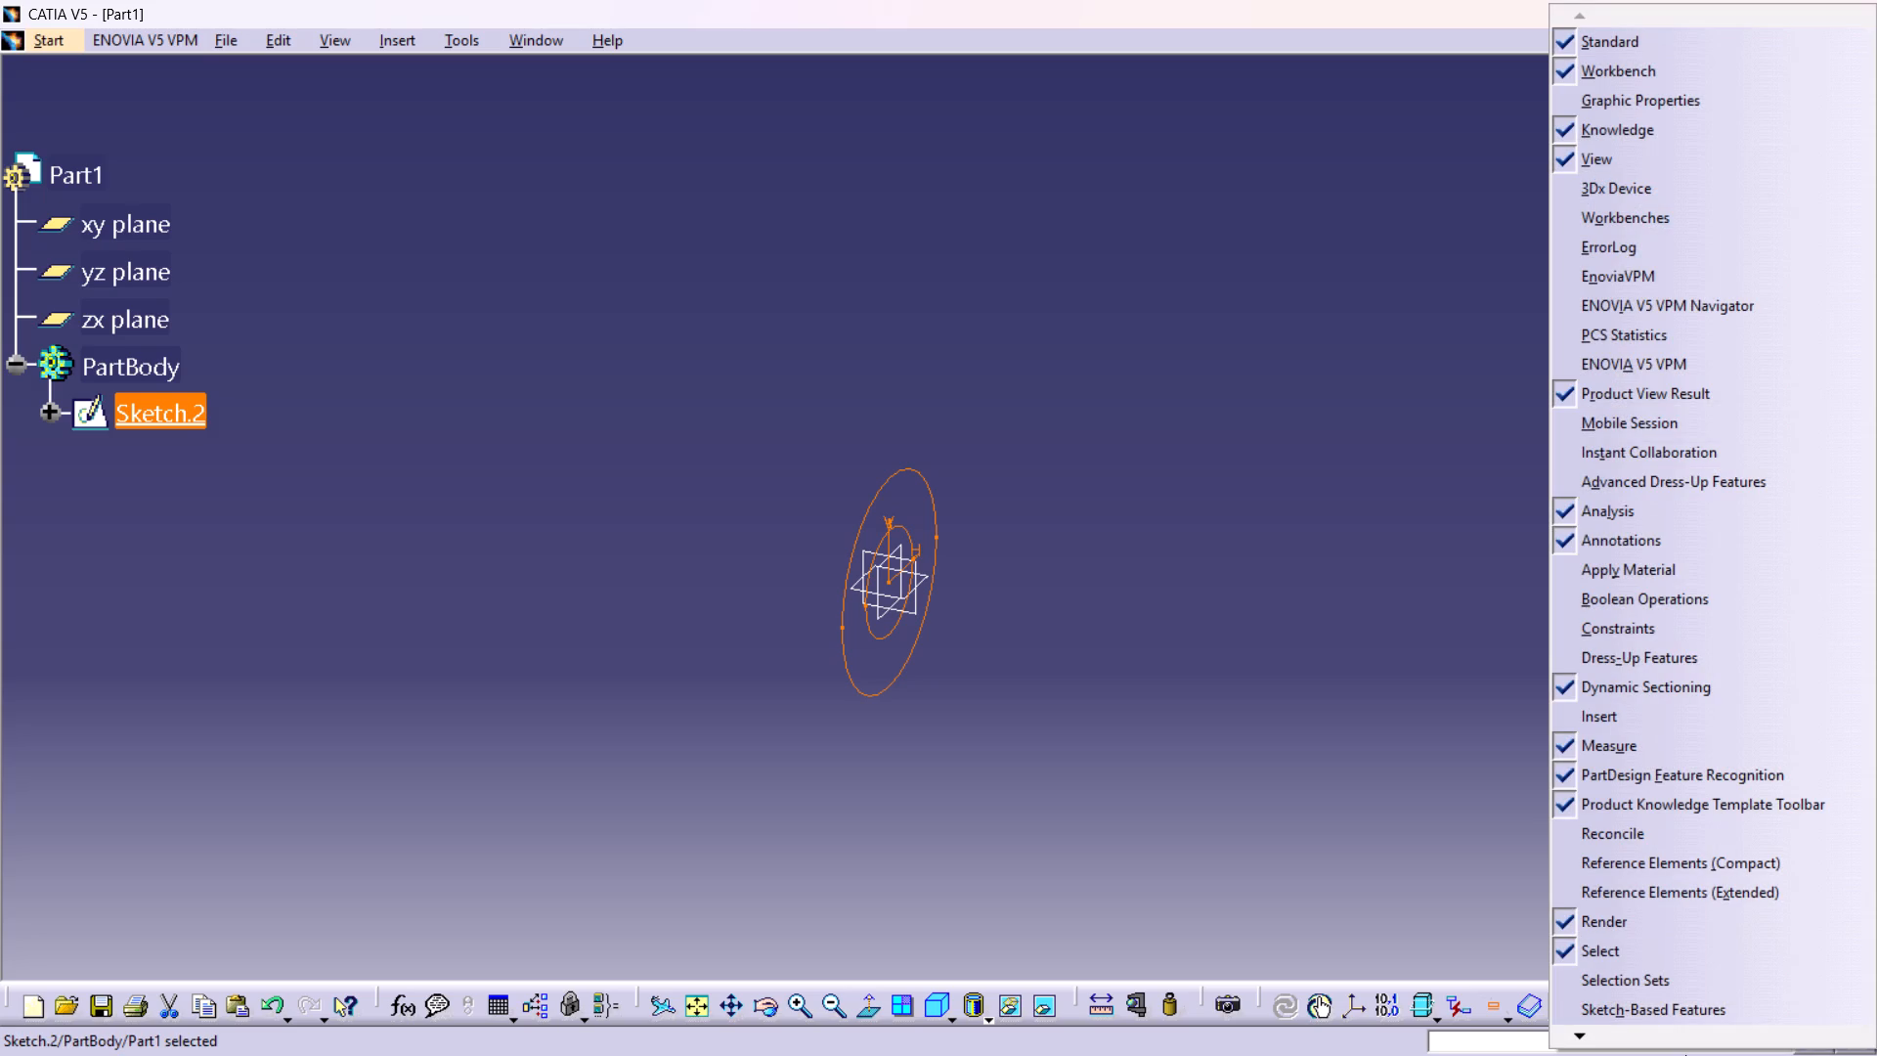
pyautogui.click(1580, 1030)
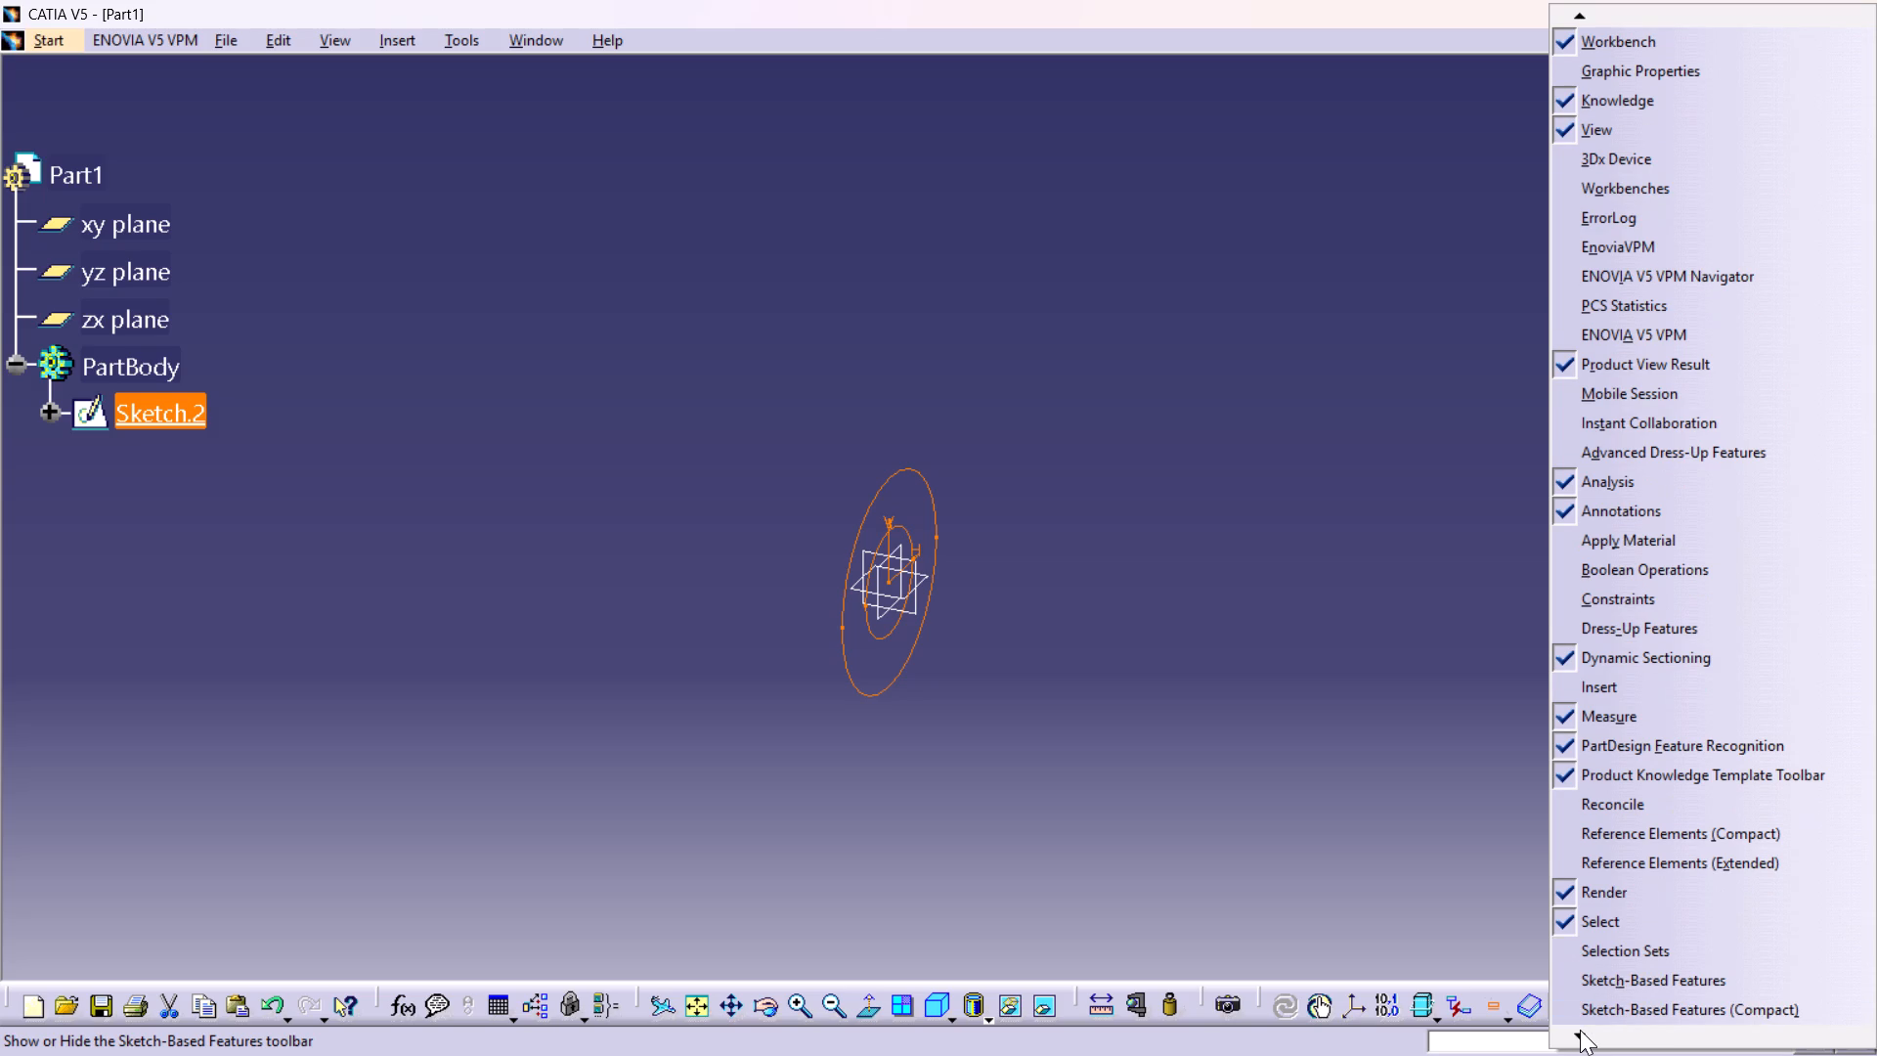
pyautogui.click(1580, 1030)
pyautogui.doubleClick(1580, 1030)
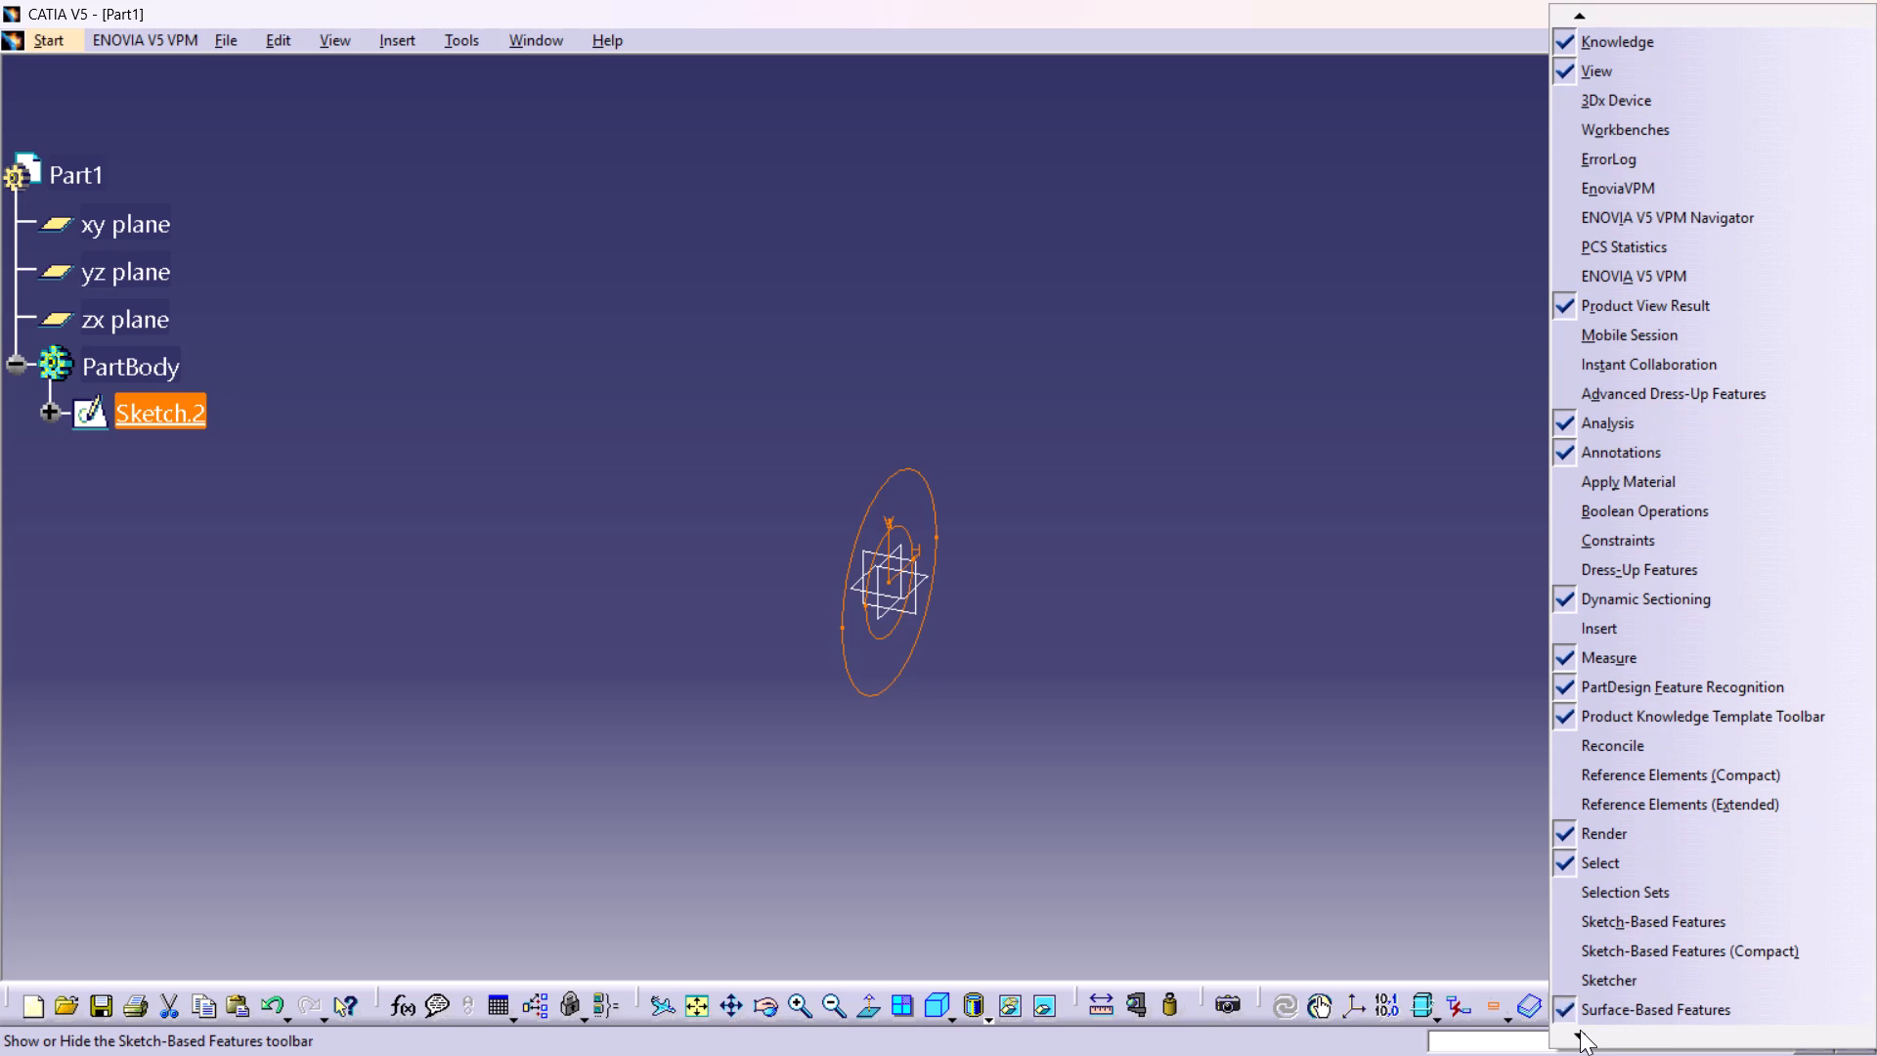
pyautogui.click(1580, 1030)
pyautogui.click(1580, 1030)
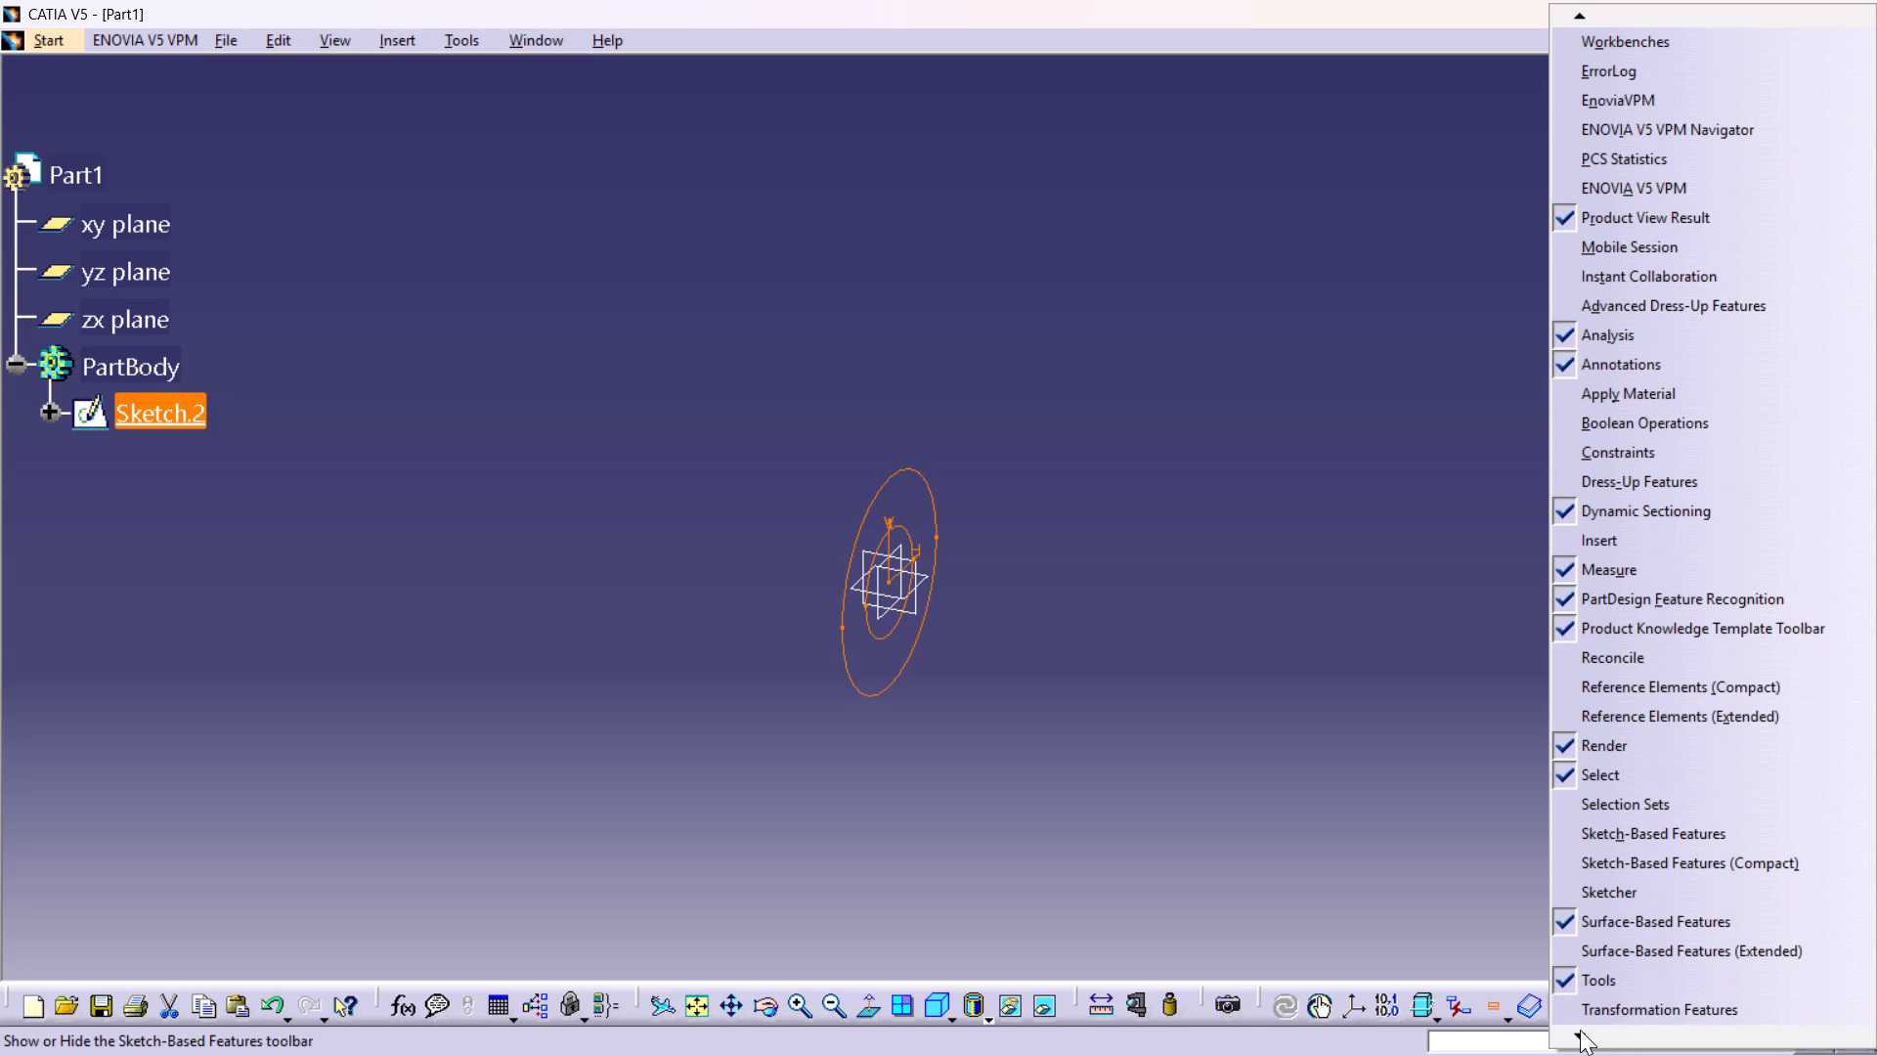
pyautogui.tripleClick(1580, 1030)
pyautogui.click(1580, 1030)
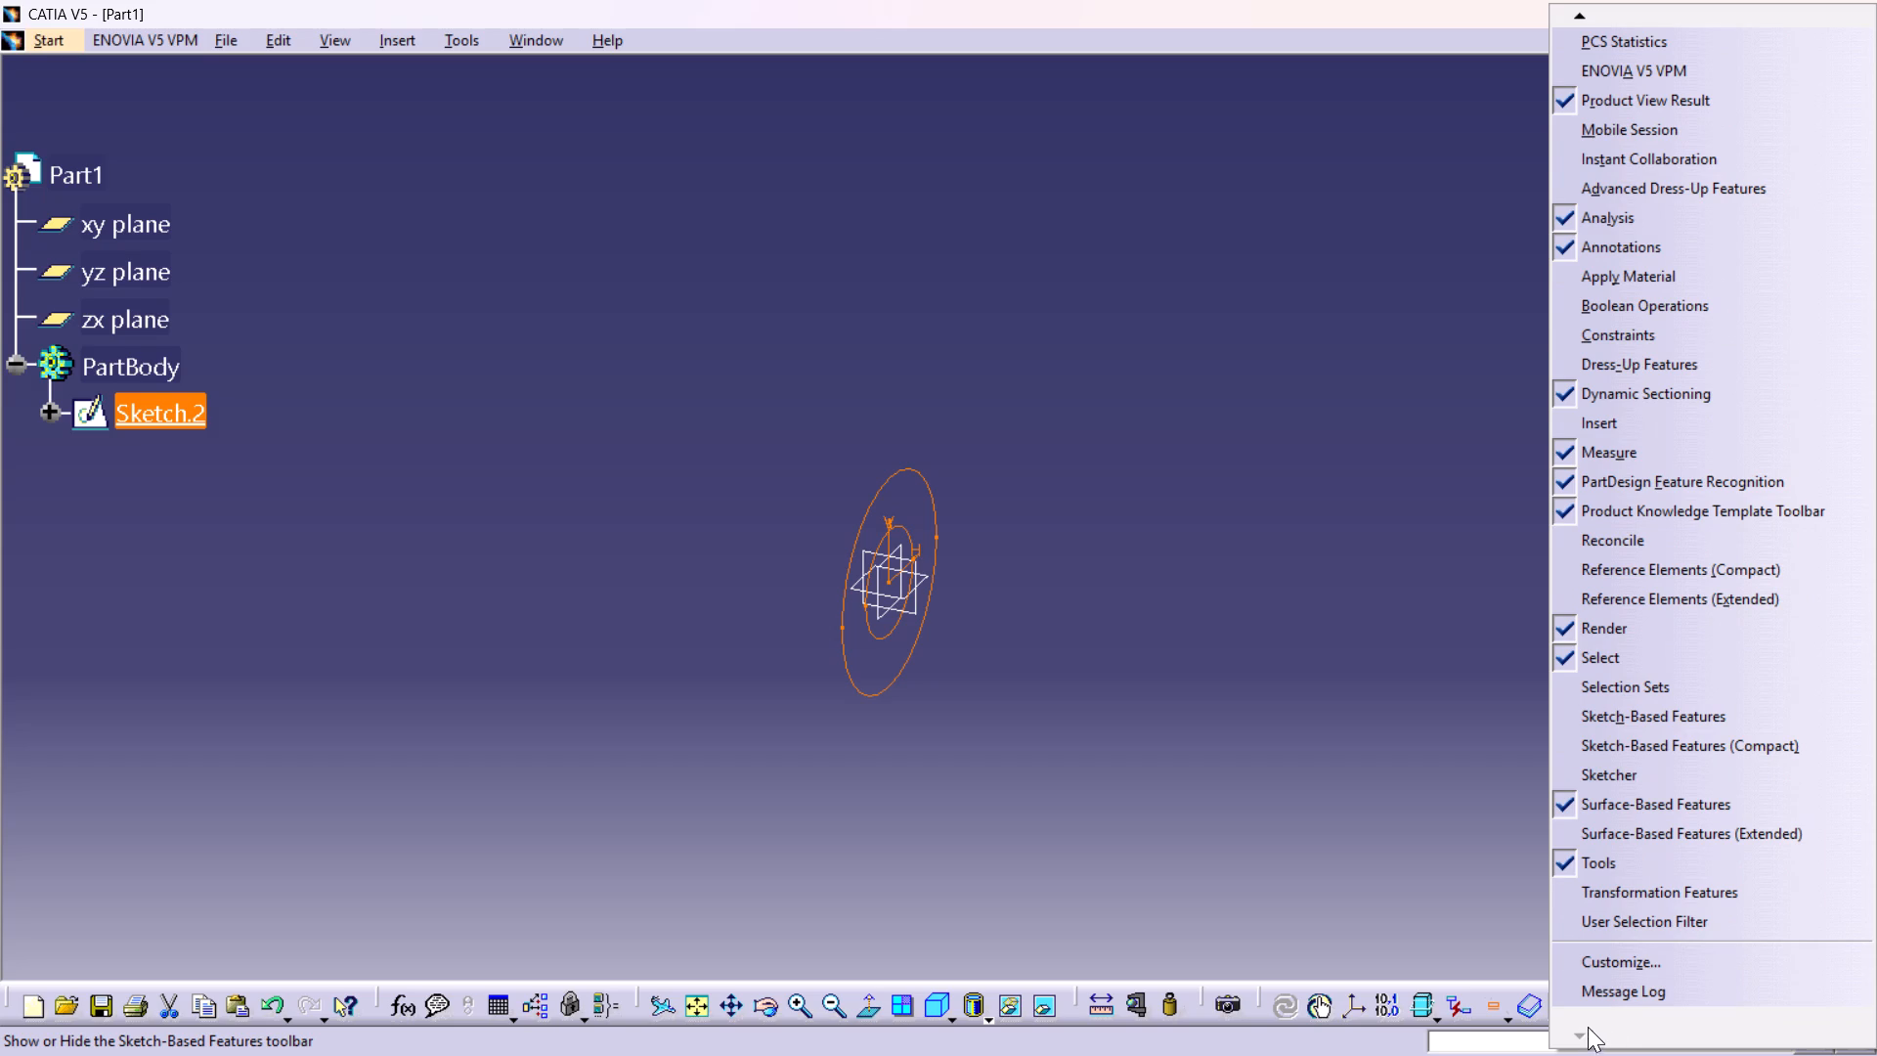
pyautogui.click(1623, 975)
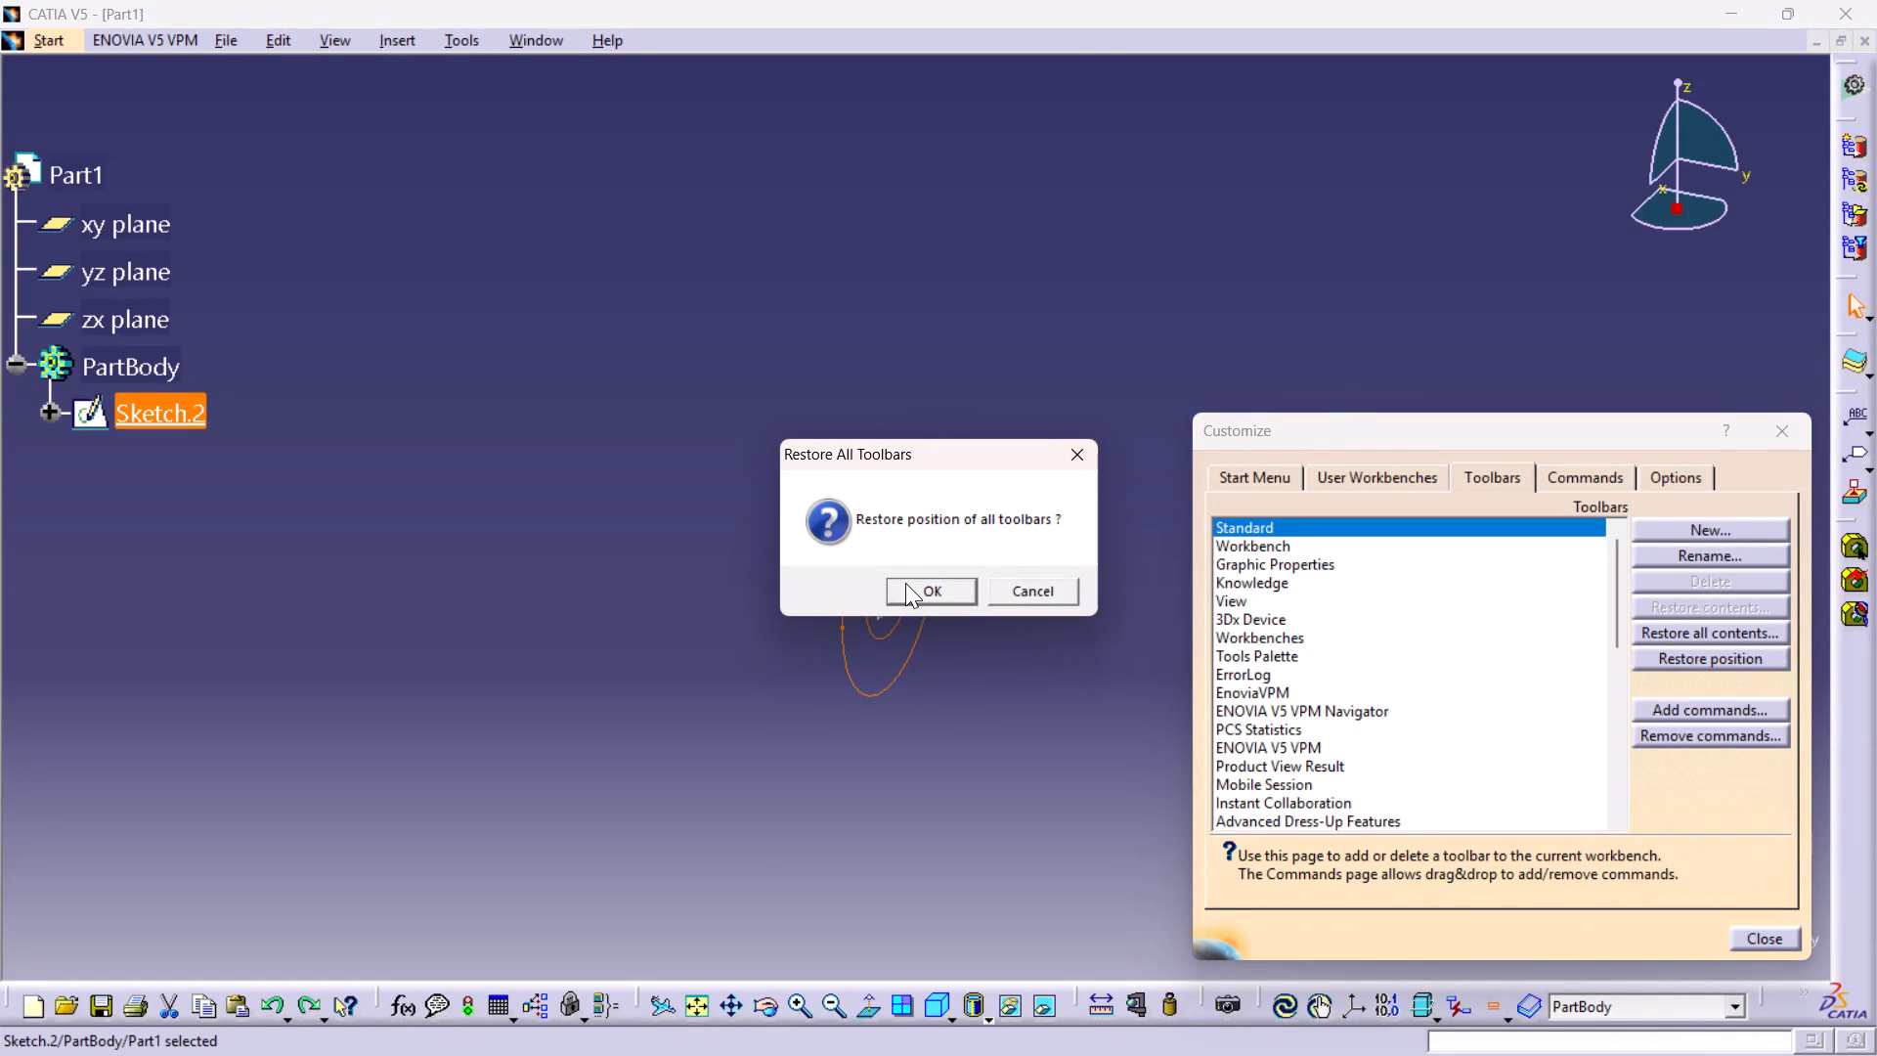
pyautogui.click(905, 583)
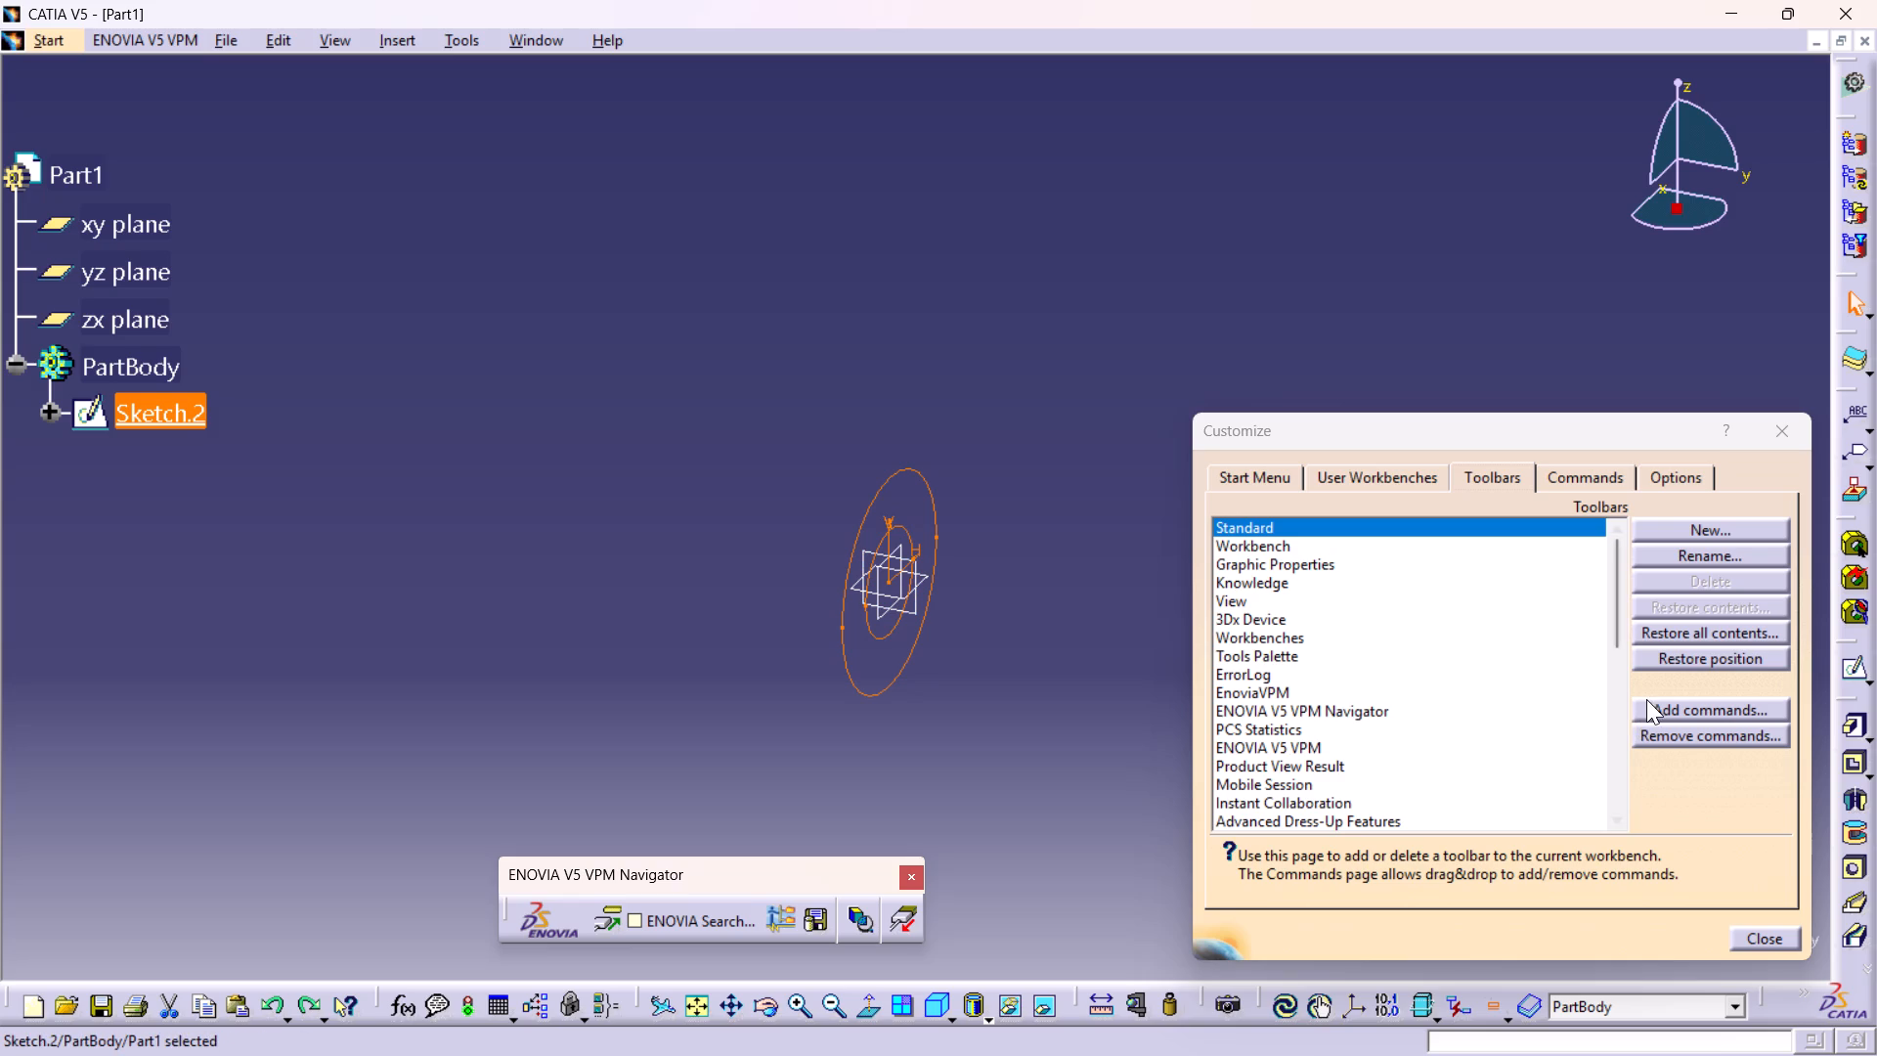
pyautogui.click(1693, 658)
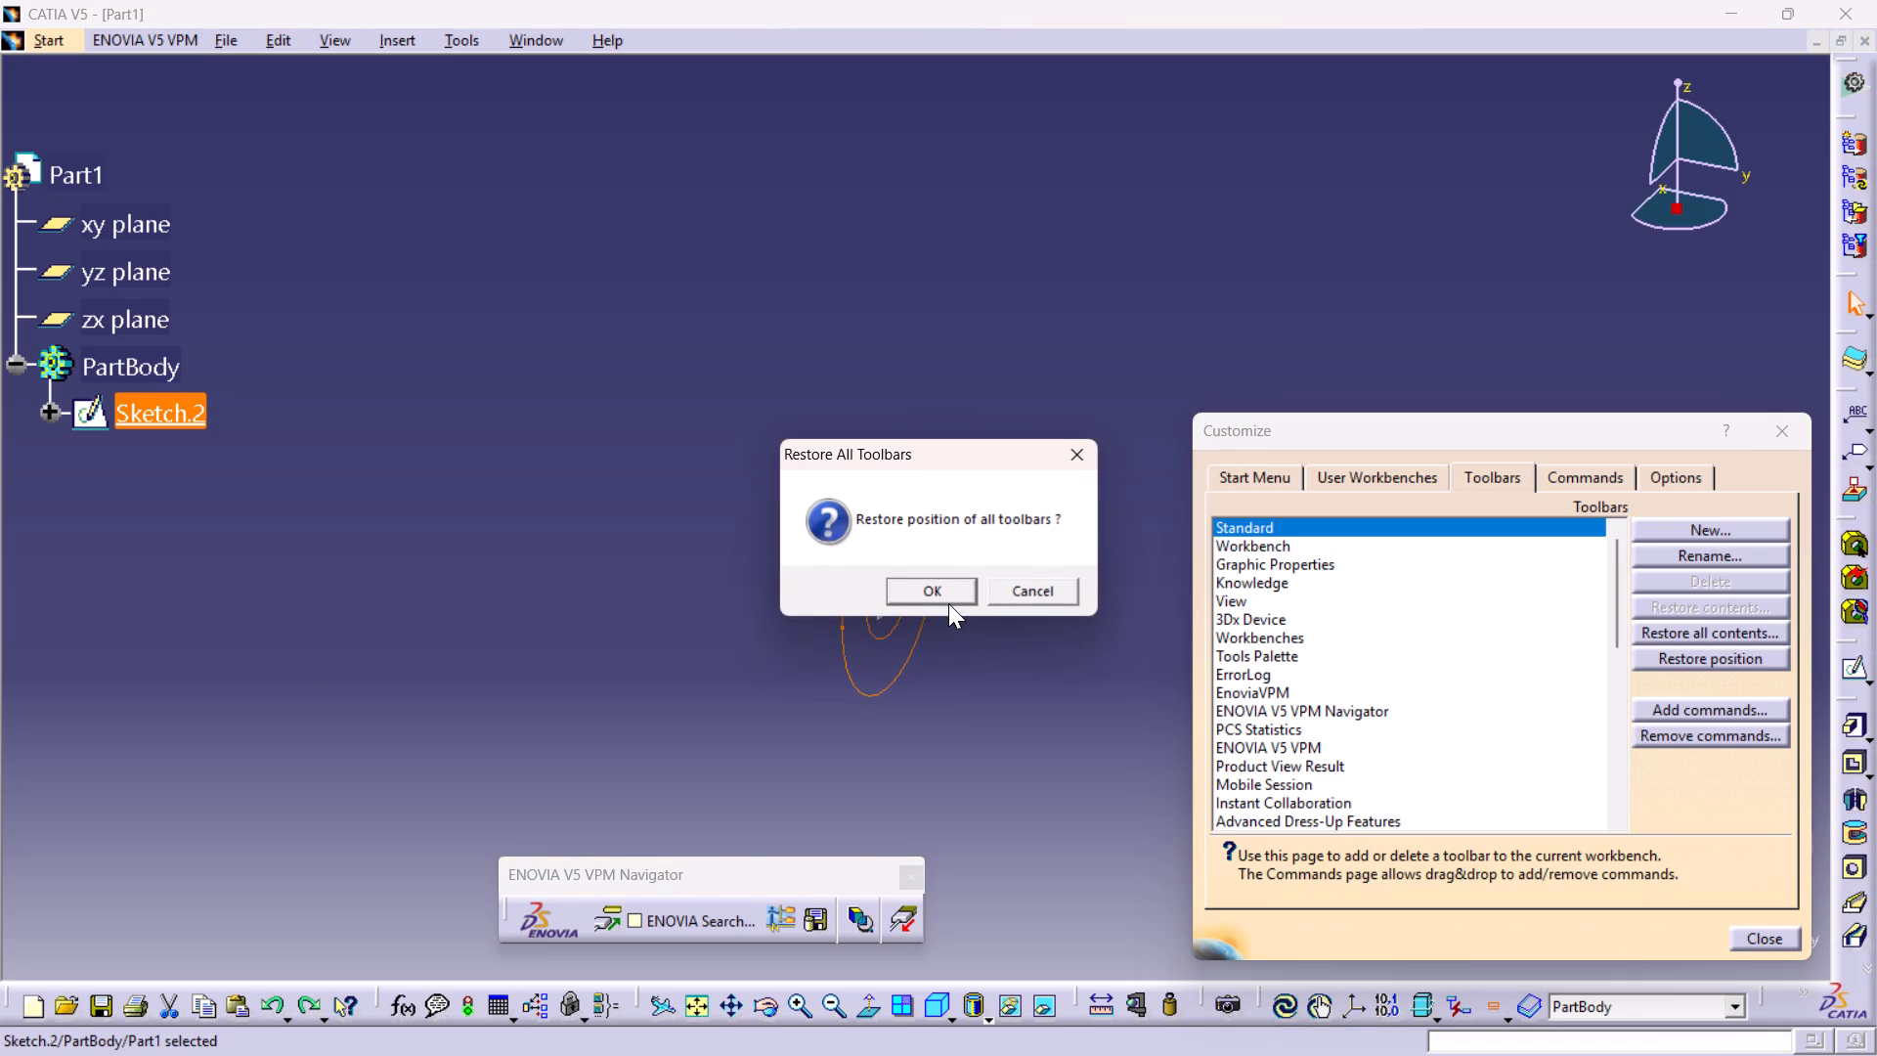
pyautogui.click(938, 581)
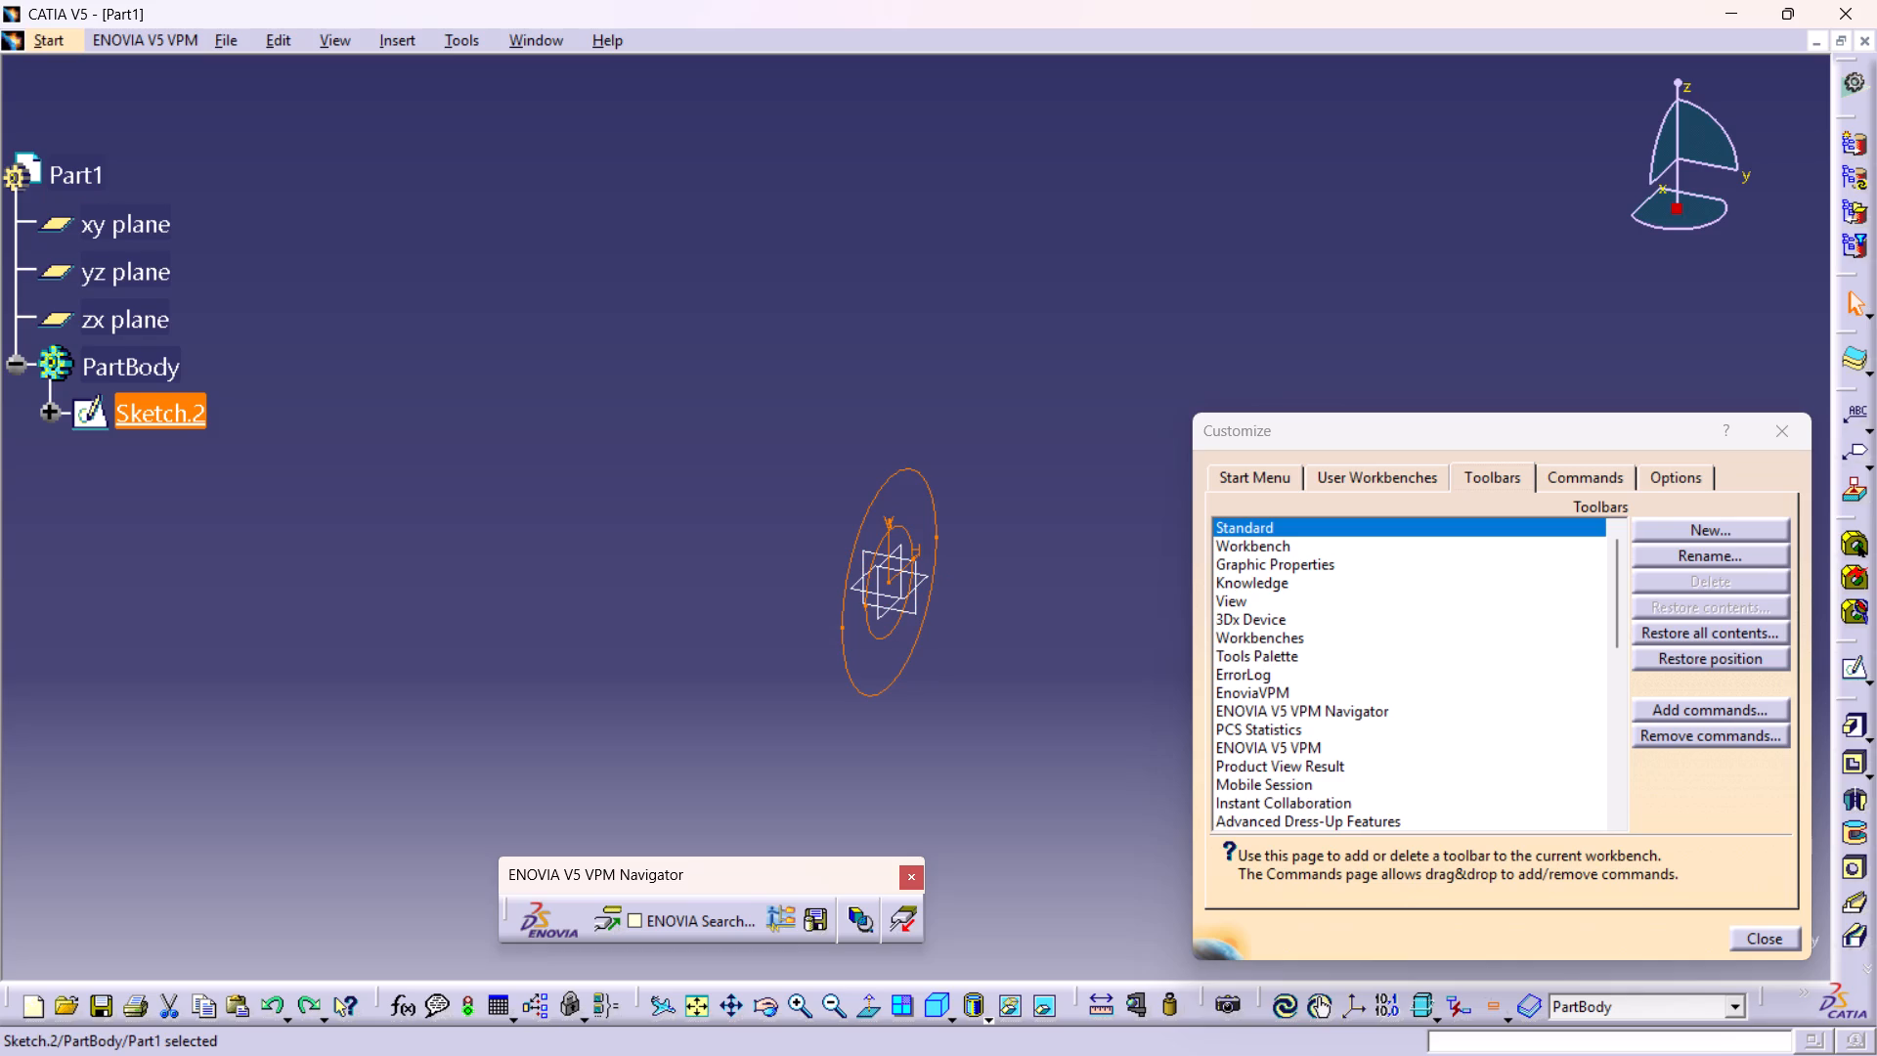
pyautogui.click(1764, 427)
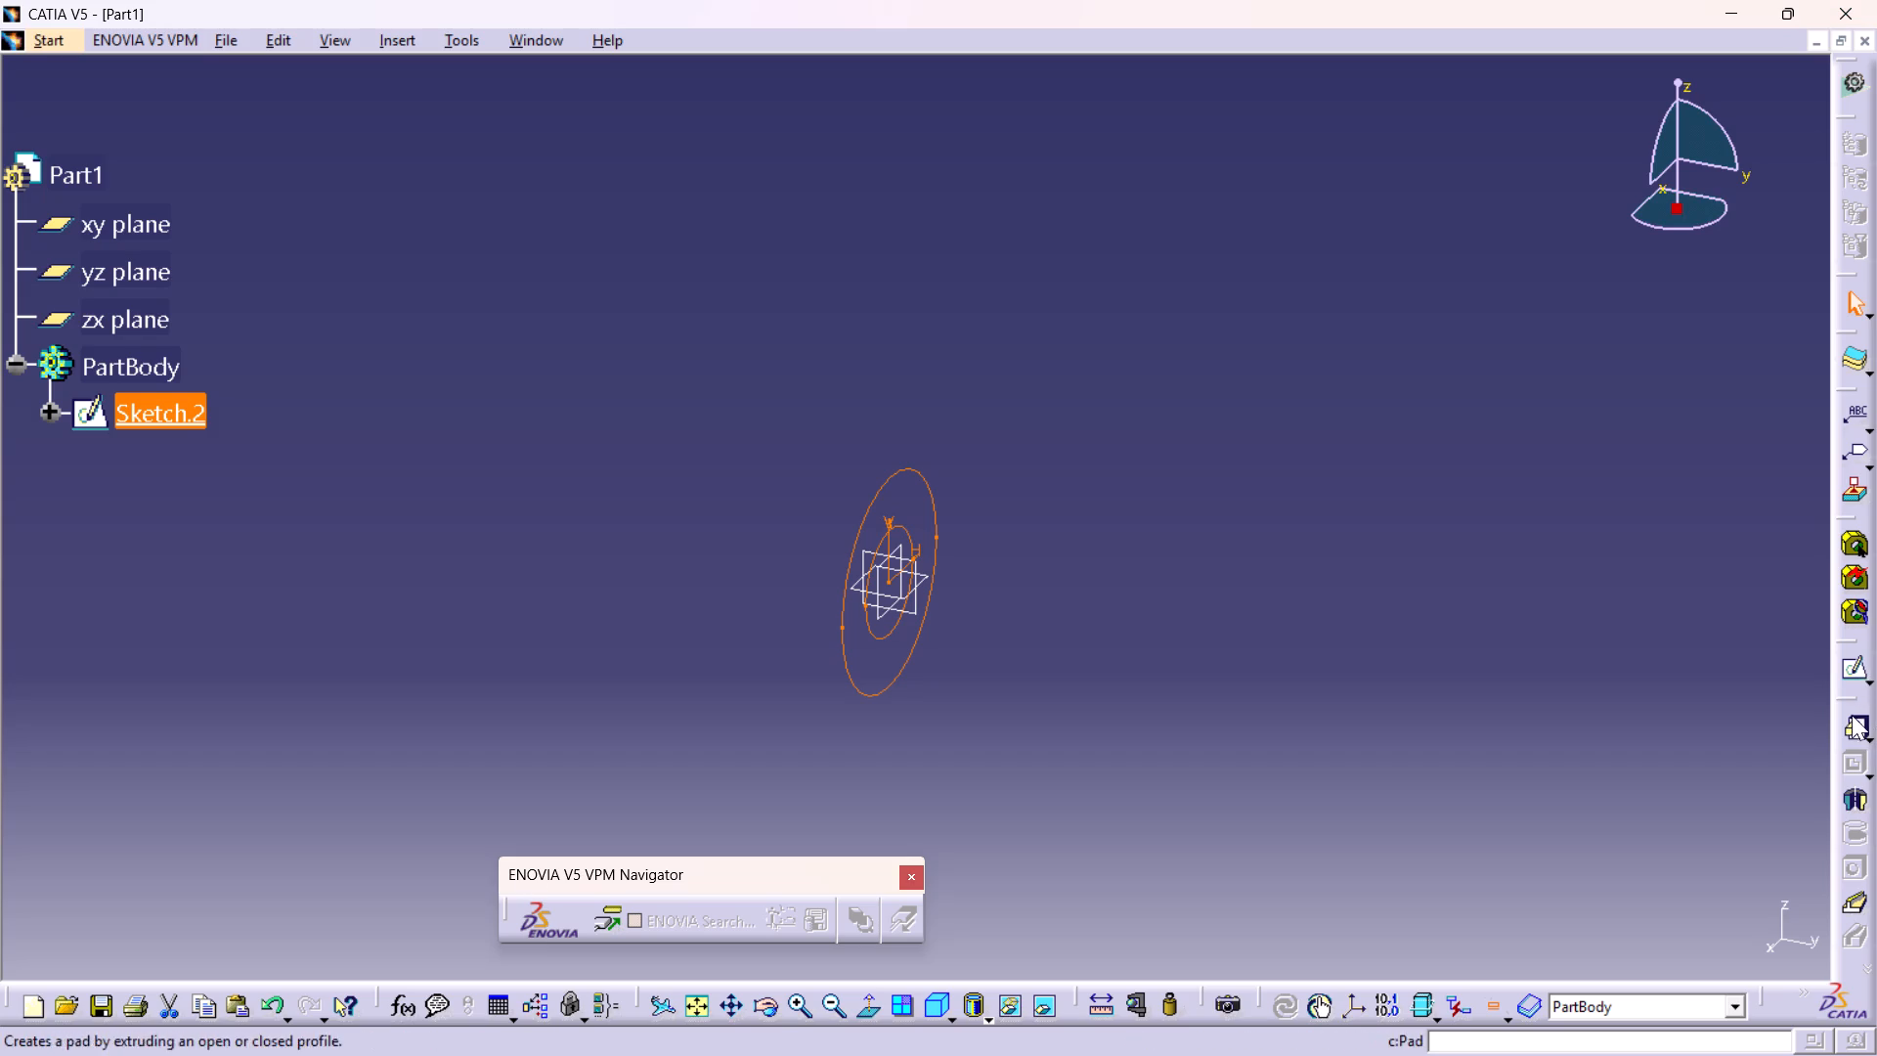
# Undock the Sketch-Based Features toolbar and float it horizontally beside the compass.
pyautogui.moveTo(1849, 692); pyautogui.dragTo(1382, 187)
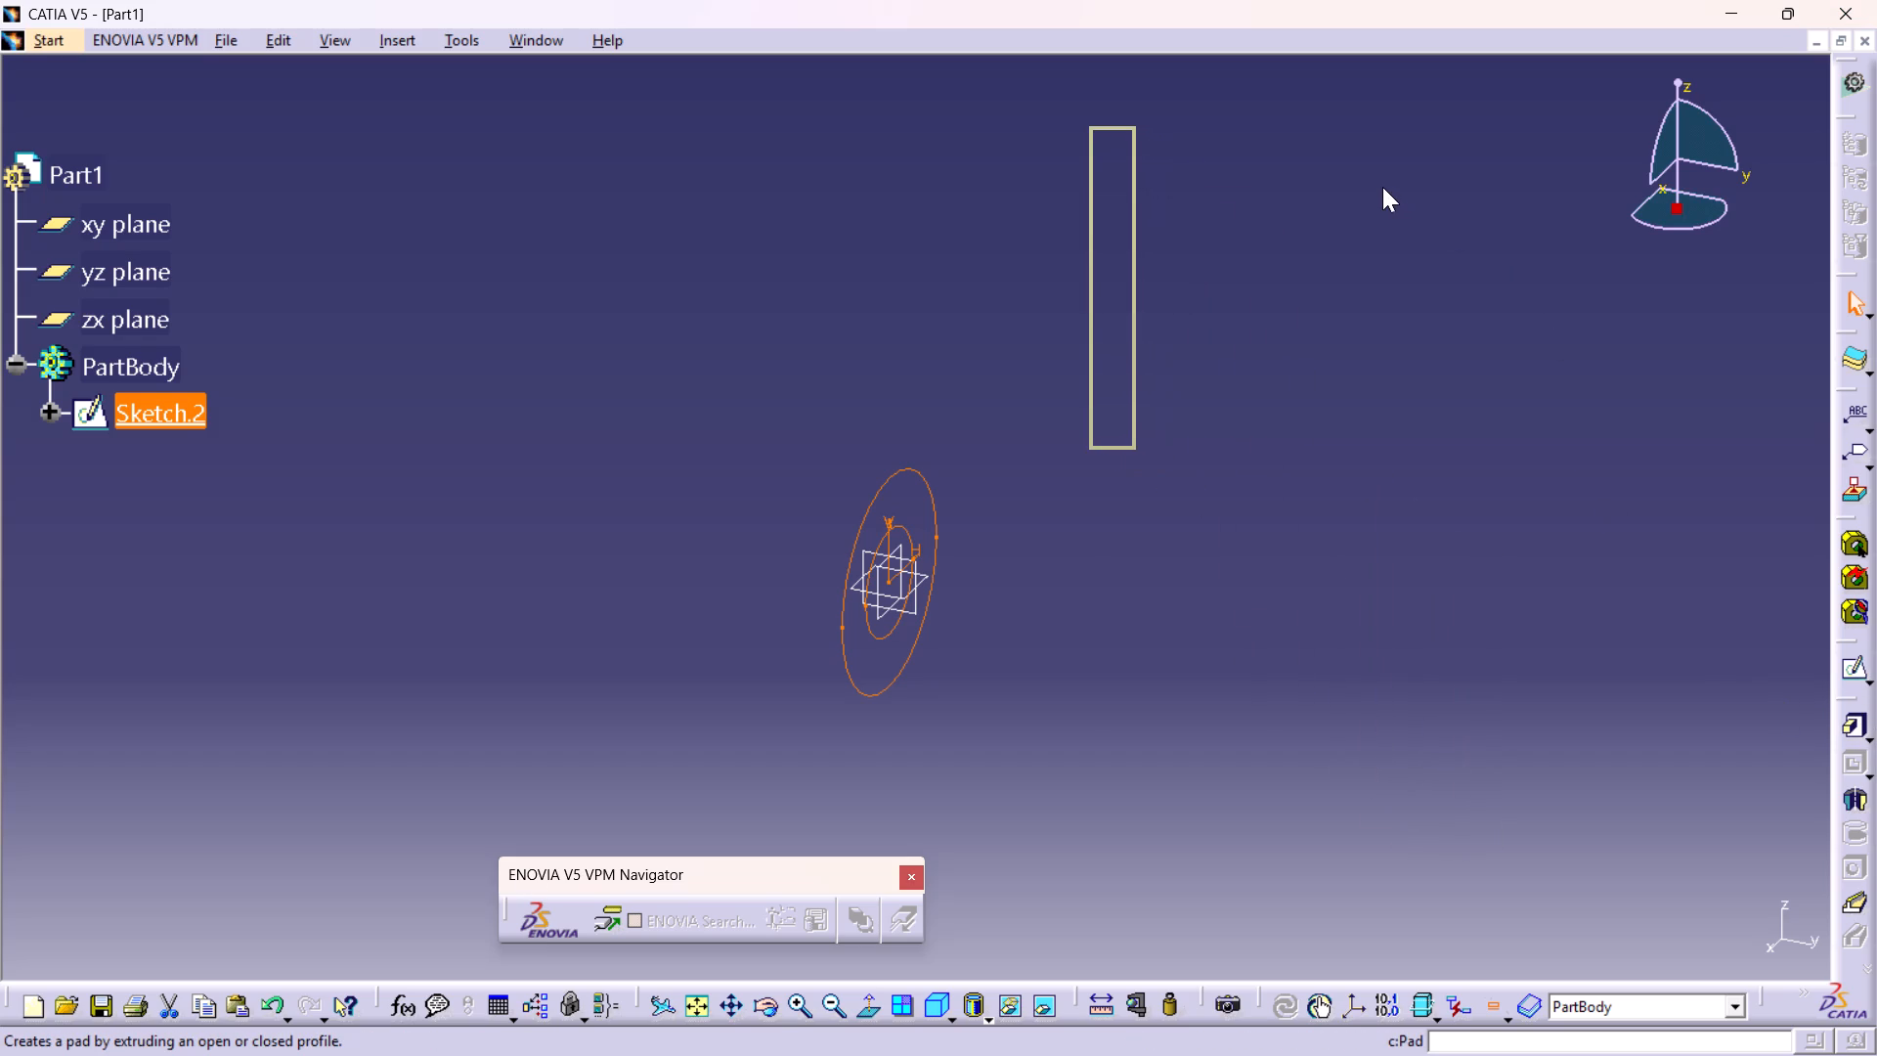
pyautogui.moveTo(1382, 187); pyautogui.dragTo(1367, 161)
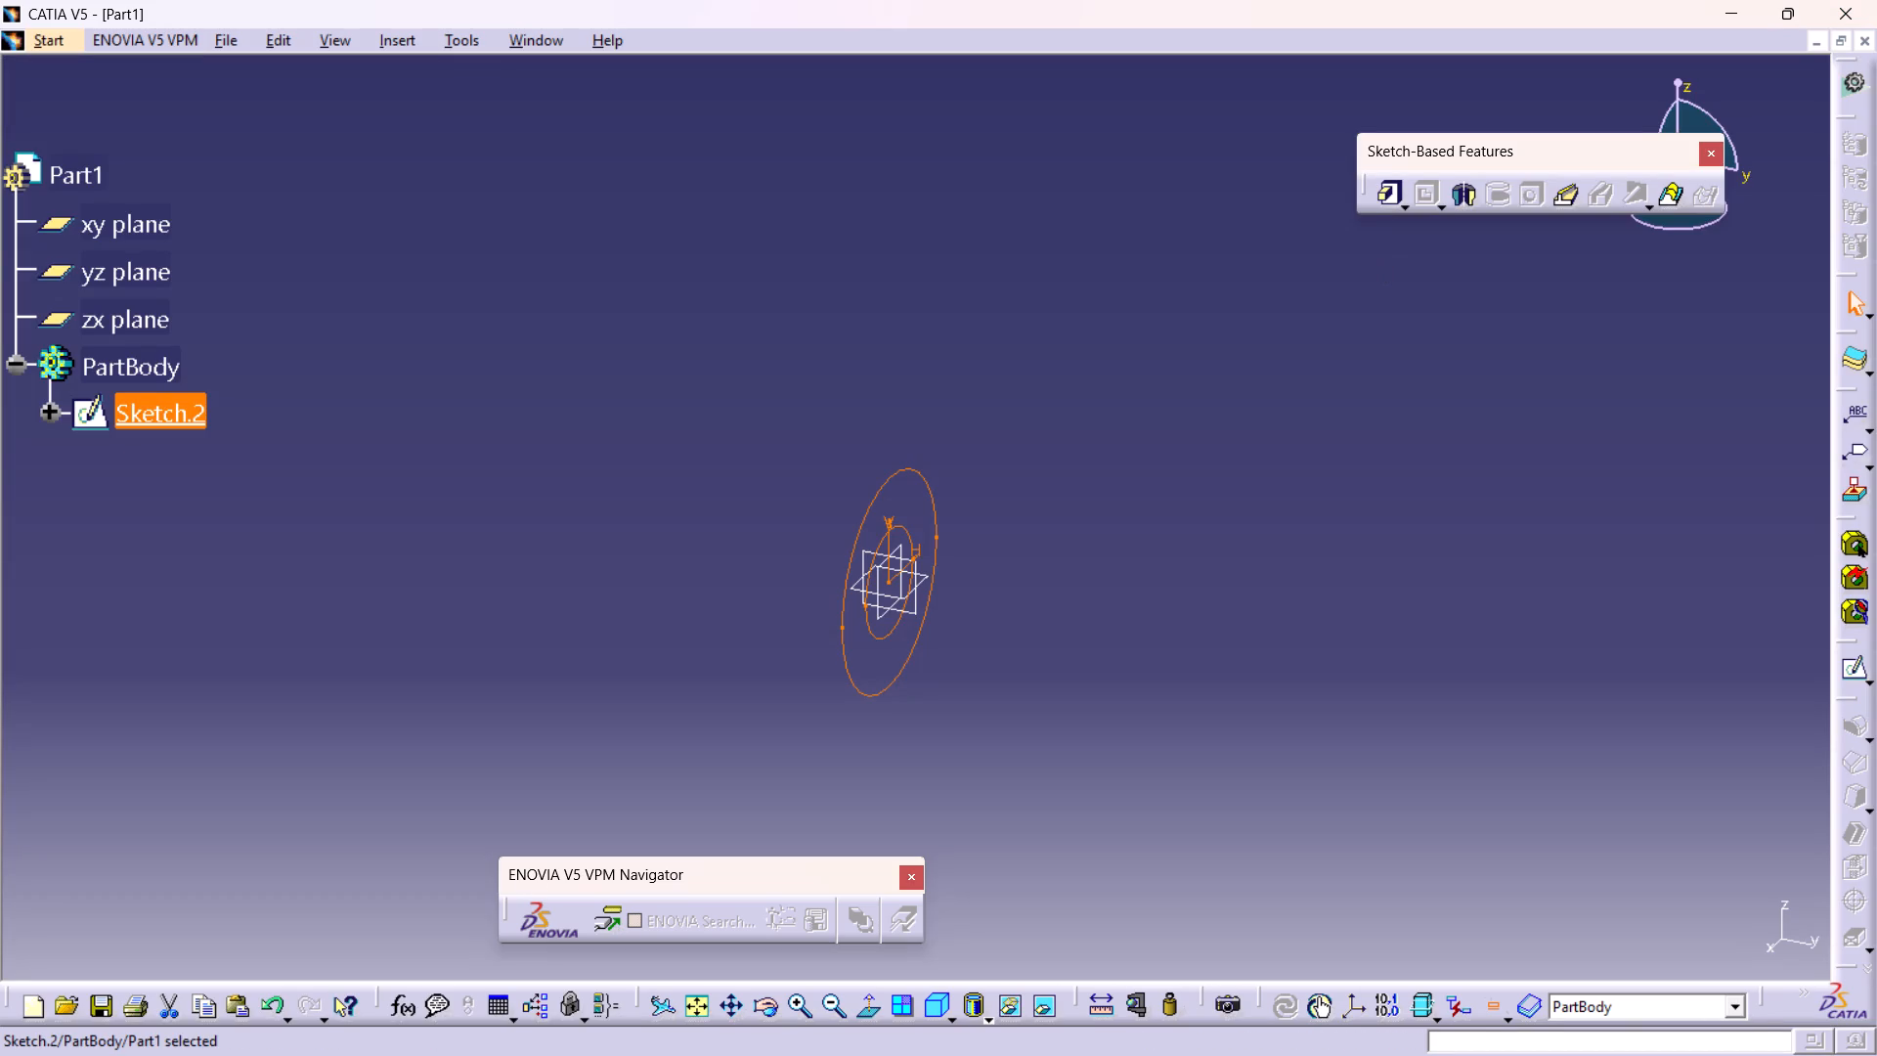
pyautogui.keyDown('shift'); pyautogui.moveTo(1362, 174); pyautogui.dragTo(1273, 186); pyautogui.keyUp('shift')
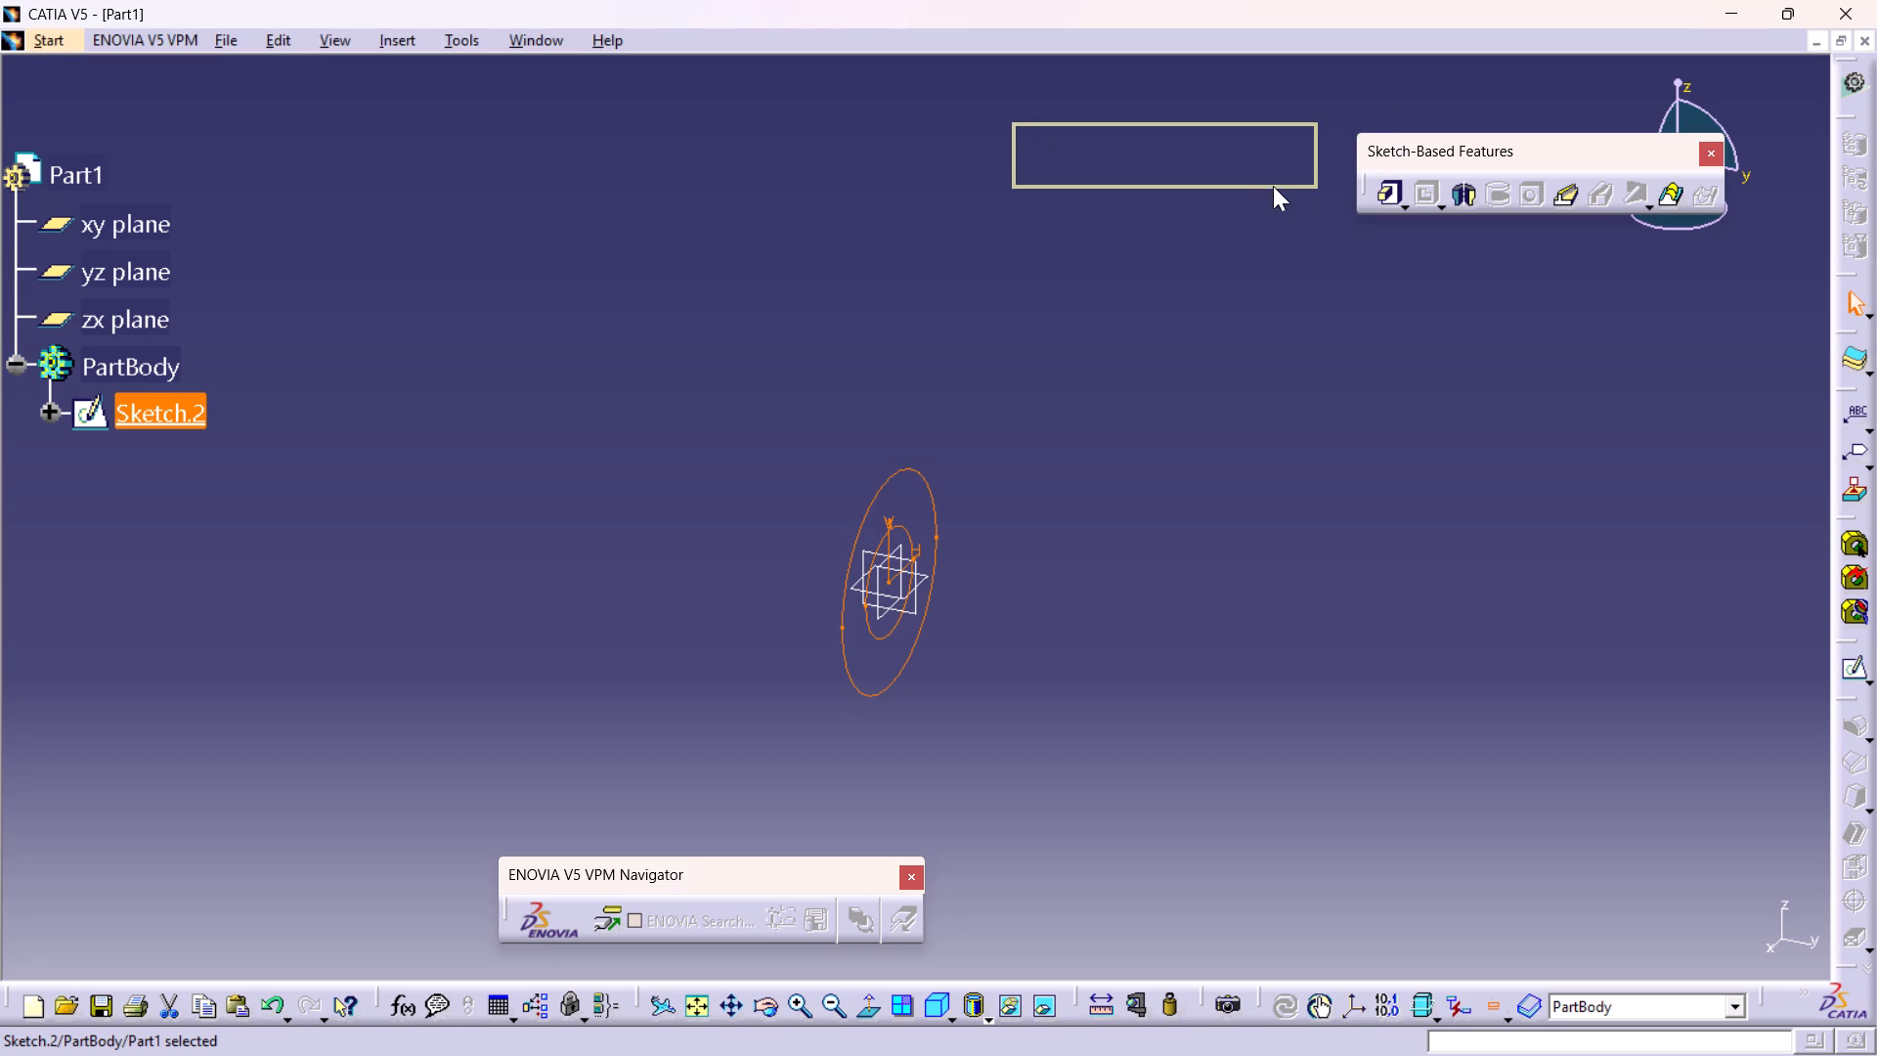
pyautogui.keyDown('shift'); pyautogui.moveTo(1273, 186); pyautogui.dragTo(1210, 146); pyautogui.keyUp('shift')
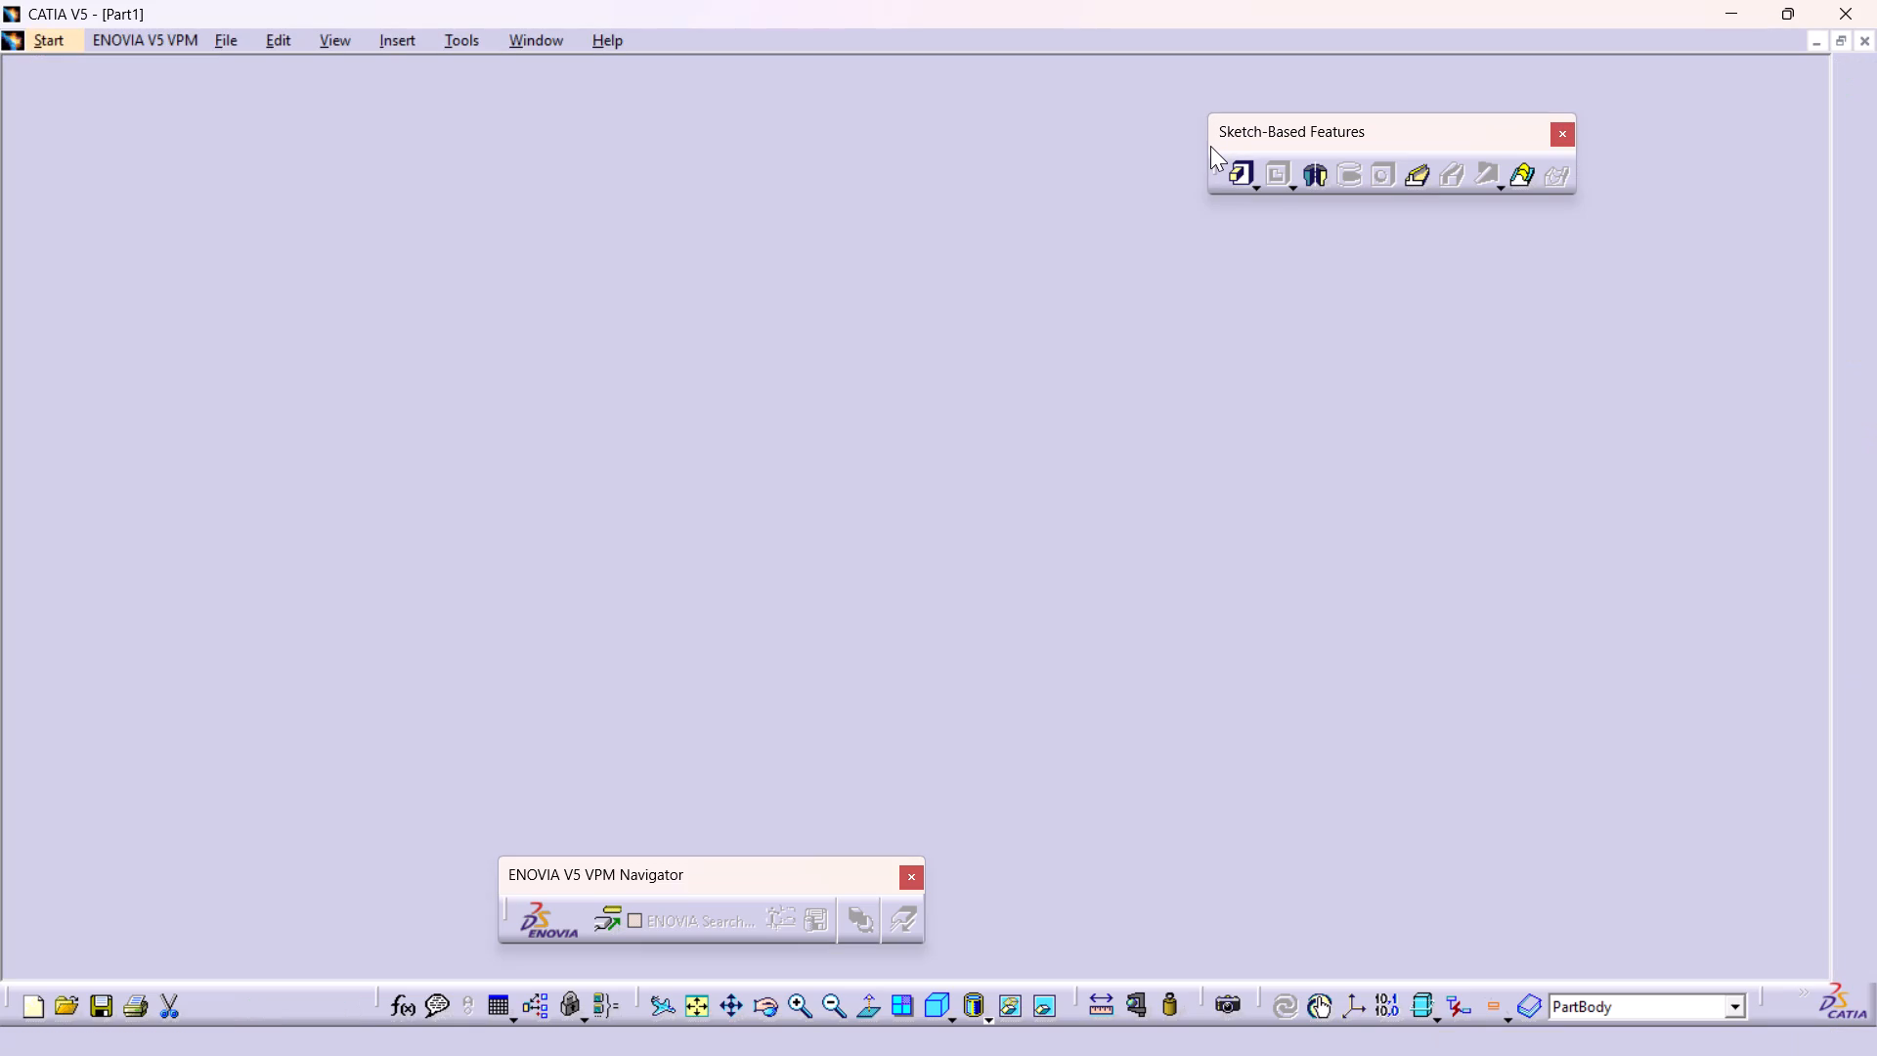
# Create a Pad from Sketch.2 with a length of 50 mm.
pyautogui.click(1237, 170)
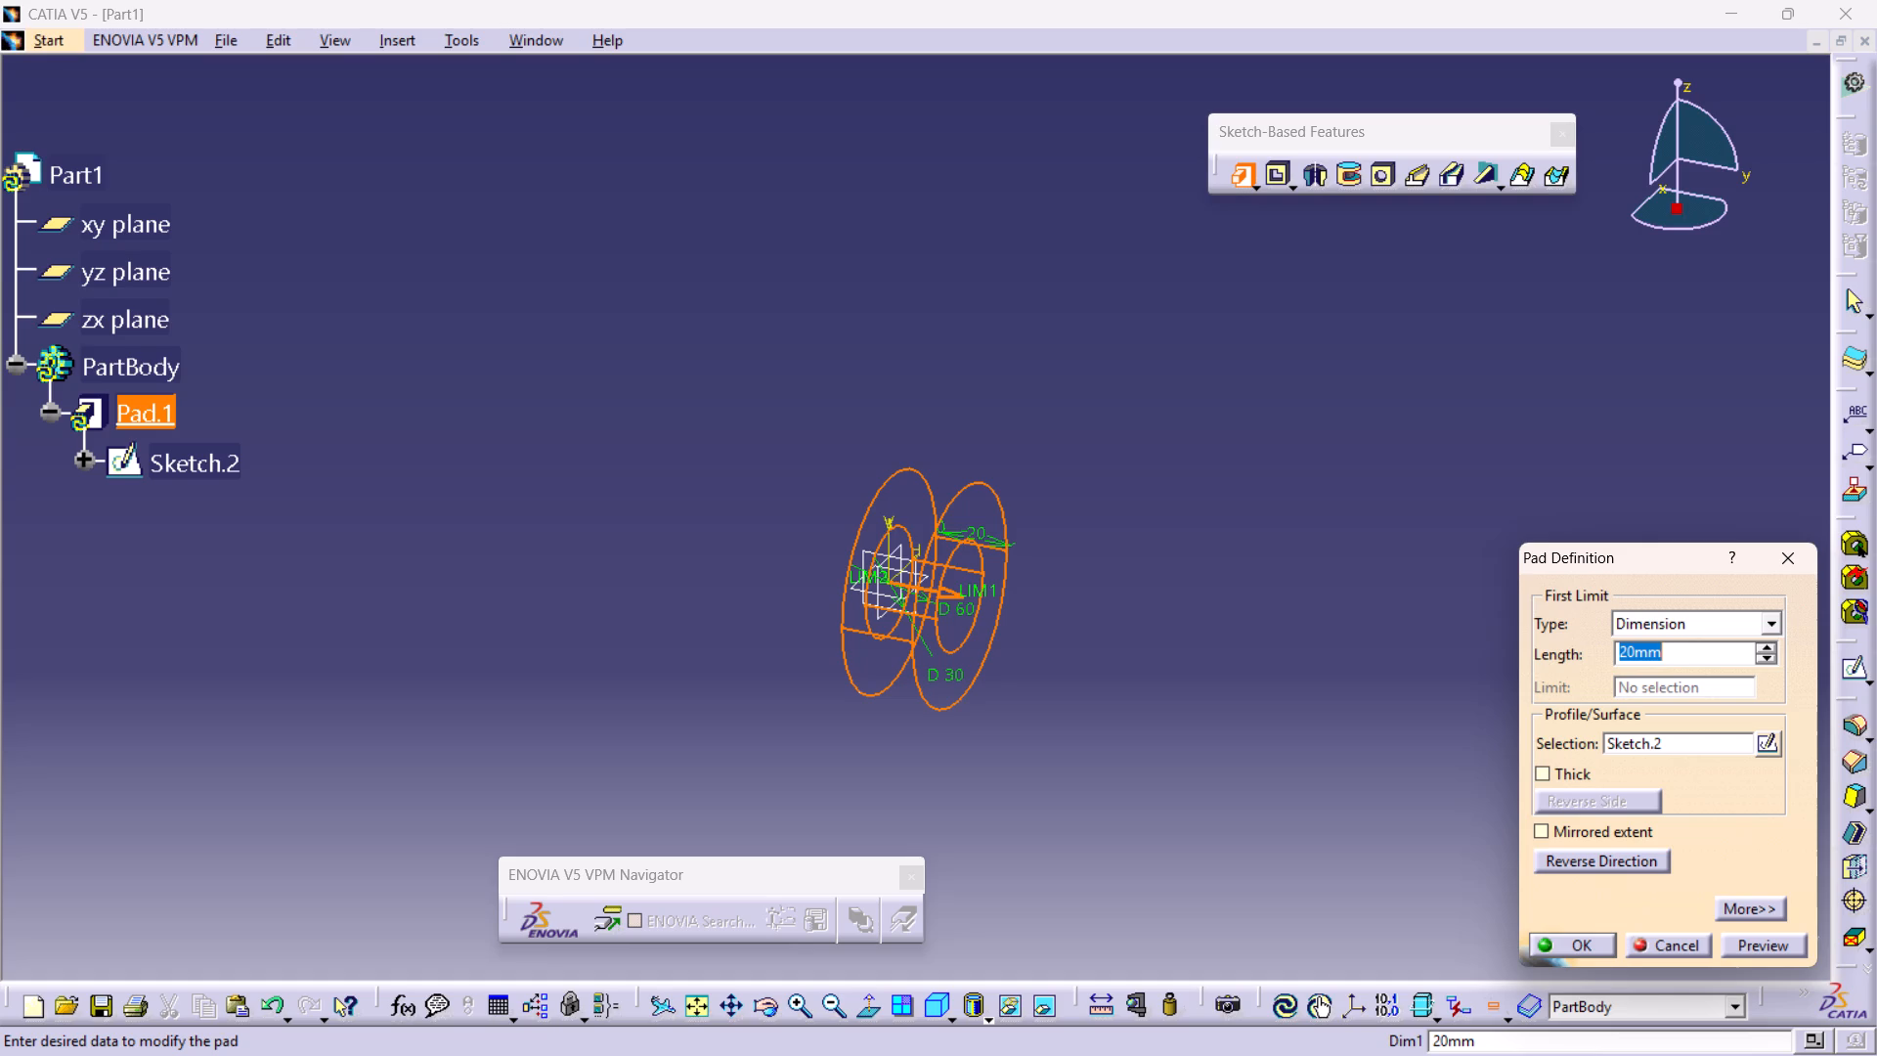
pyautogui.write('50')
pyautogui.press('Return')
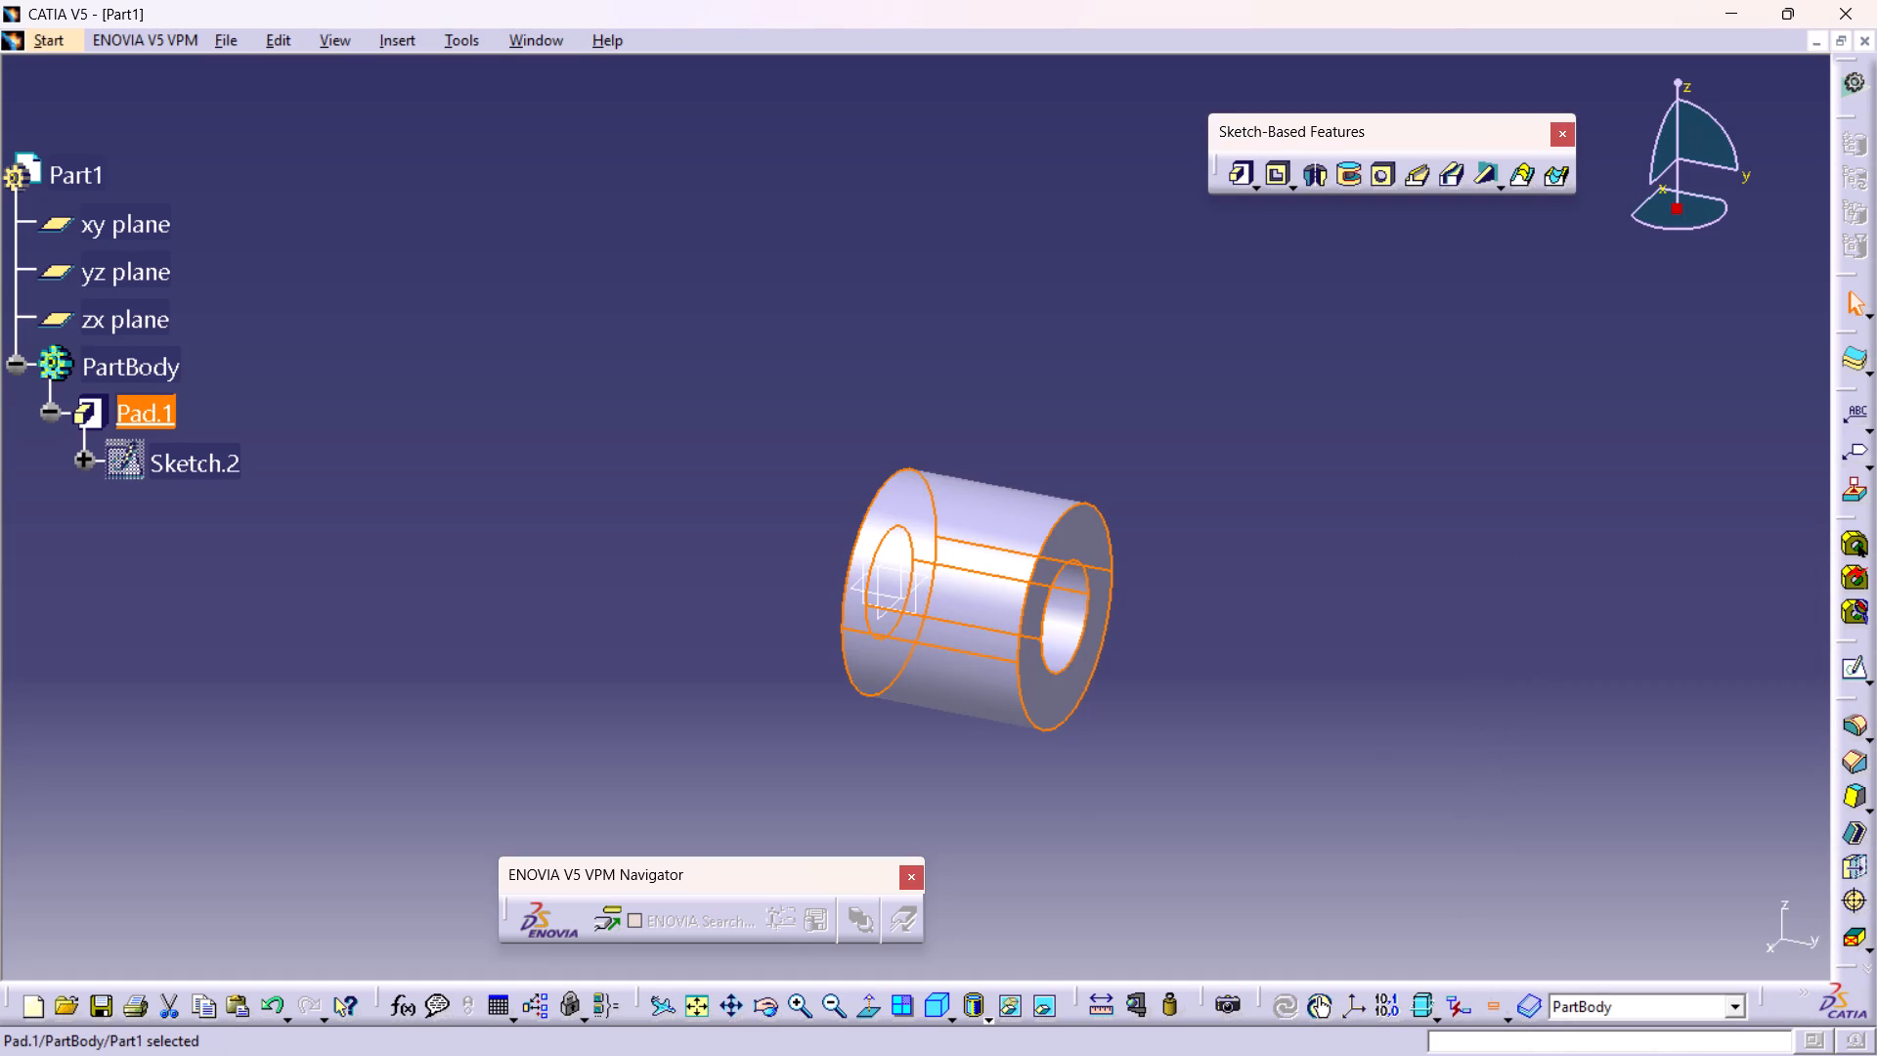
pyautogui.click(1351, 756)
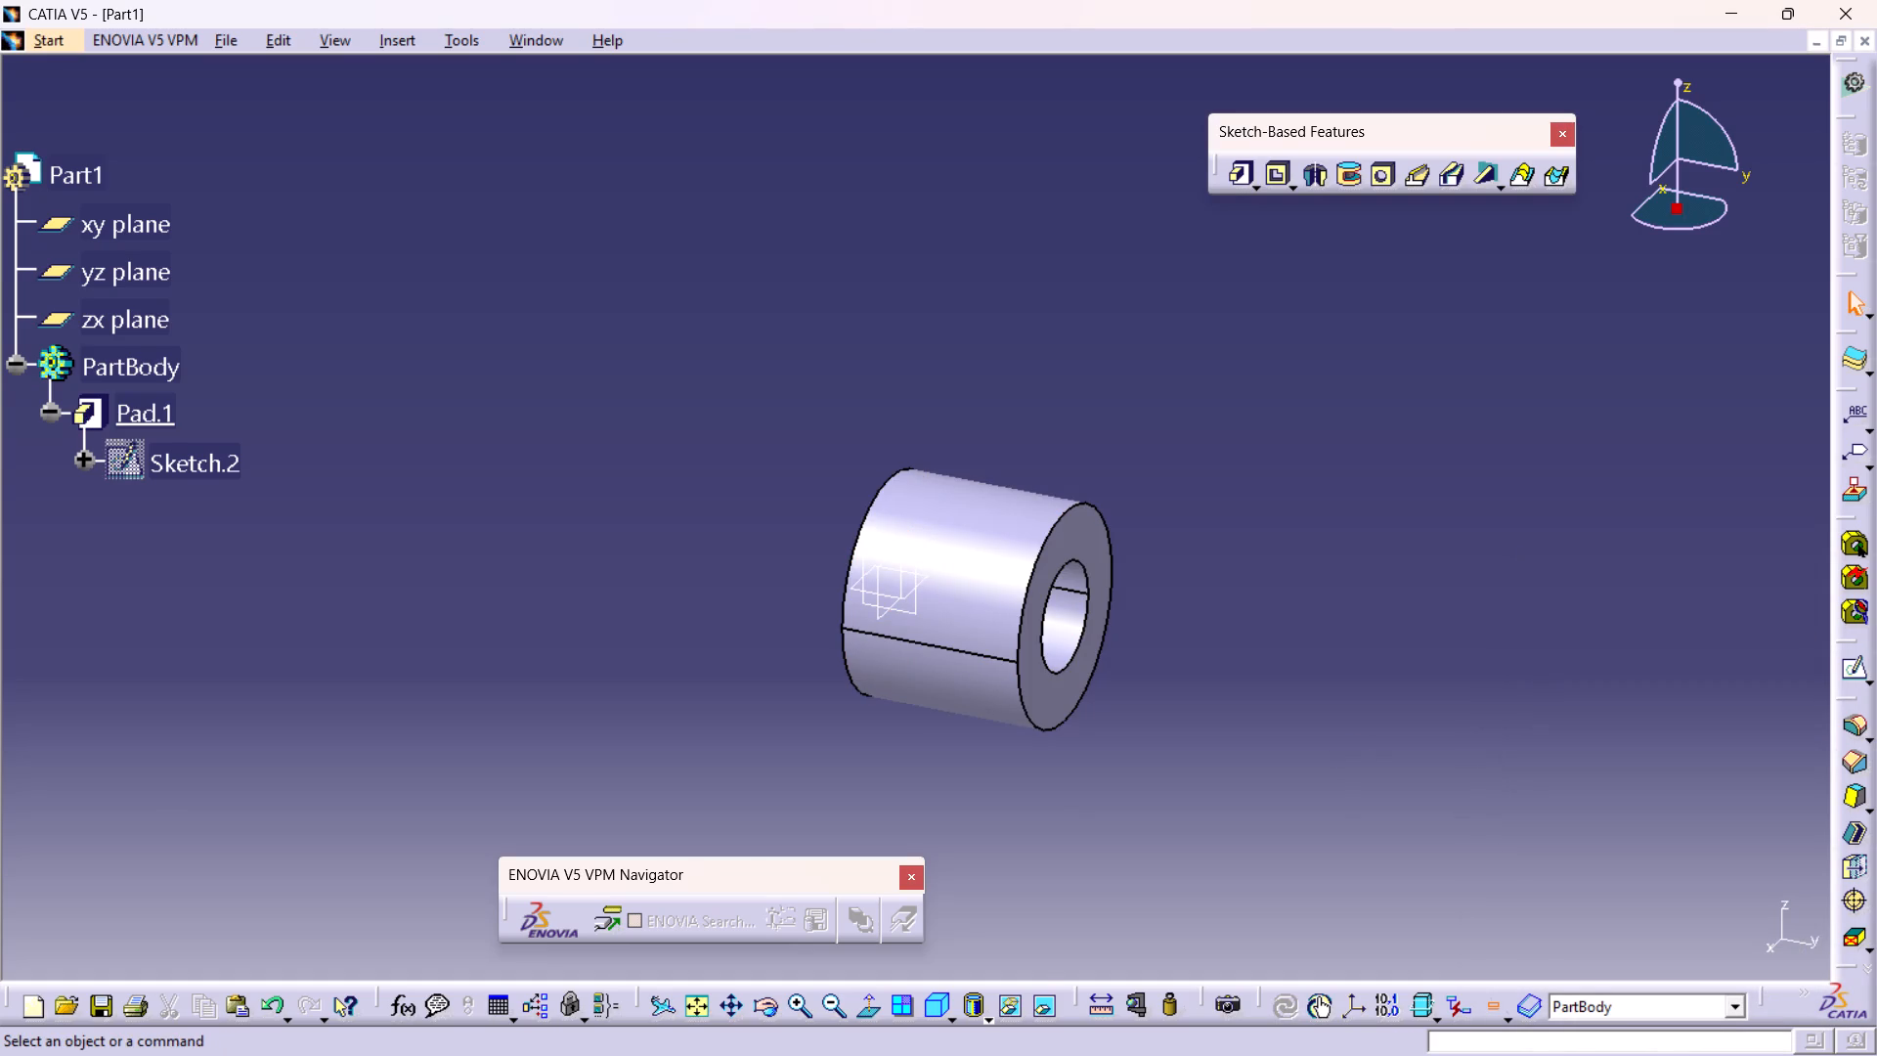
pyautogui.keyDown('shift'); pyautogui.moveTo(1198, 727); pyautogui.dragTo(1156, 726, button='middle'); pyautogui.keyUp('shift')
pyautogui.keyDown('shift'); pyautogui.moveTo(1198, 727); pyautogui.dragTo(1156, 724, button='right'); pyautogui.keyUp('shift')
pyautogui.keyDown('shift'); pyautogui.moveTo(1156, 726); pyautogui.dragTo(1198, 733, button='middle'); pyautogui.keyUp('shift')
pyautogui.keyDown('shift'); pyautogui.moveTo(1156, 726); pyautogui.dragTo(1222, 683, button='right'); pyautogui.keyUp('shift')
# Move the floating ENOVIA V5 VPM Navigator toolbar above the part, next to the Sketch-Based Features toolbar.
pyautogui.moveTo(505, 901); pyautogui.dragTo(838, 236)
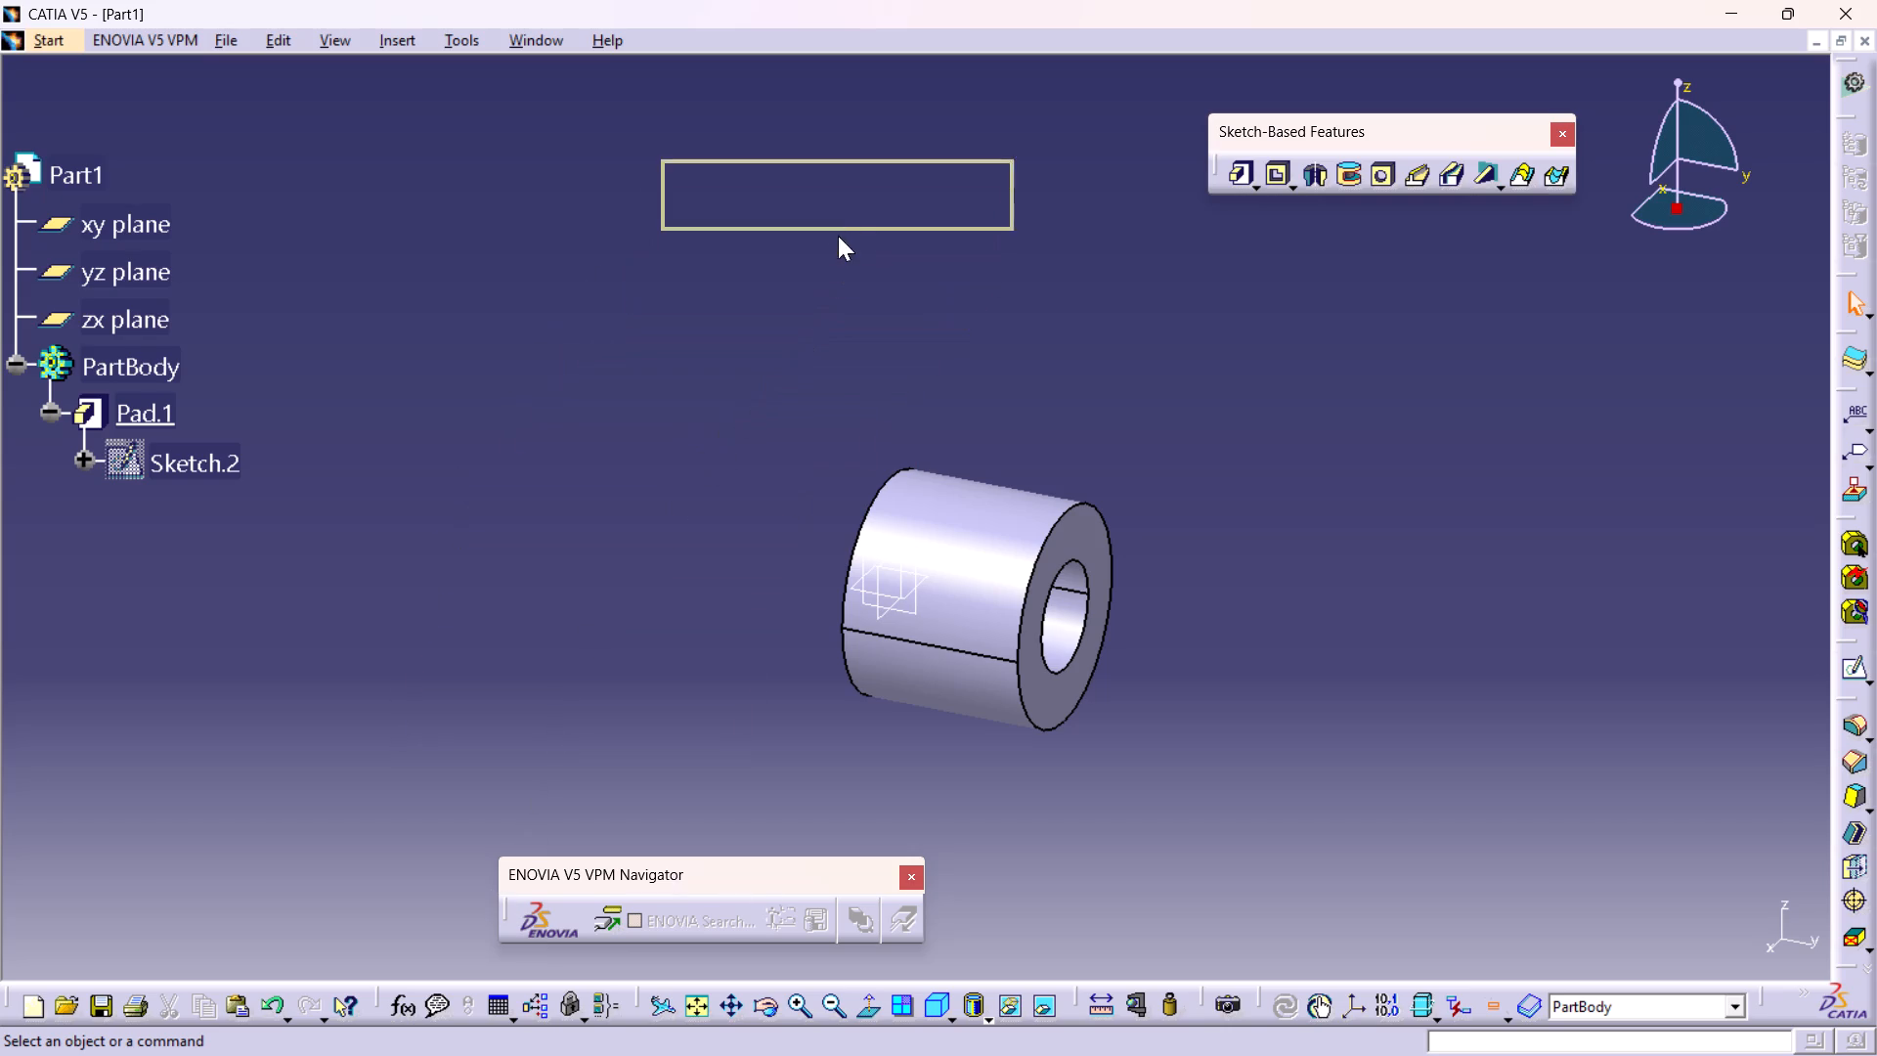
pyautogui.moveTo(838, 236); pyautogui.dragTo(866, 186)
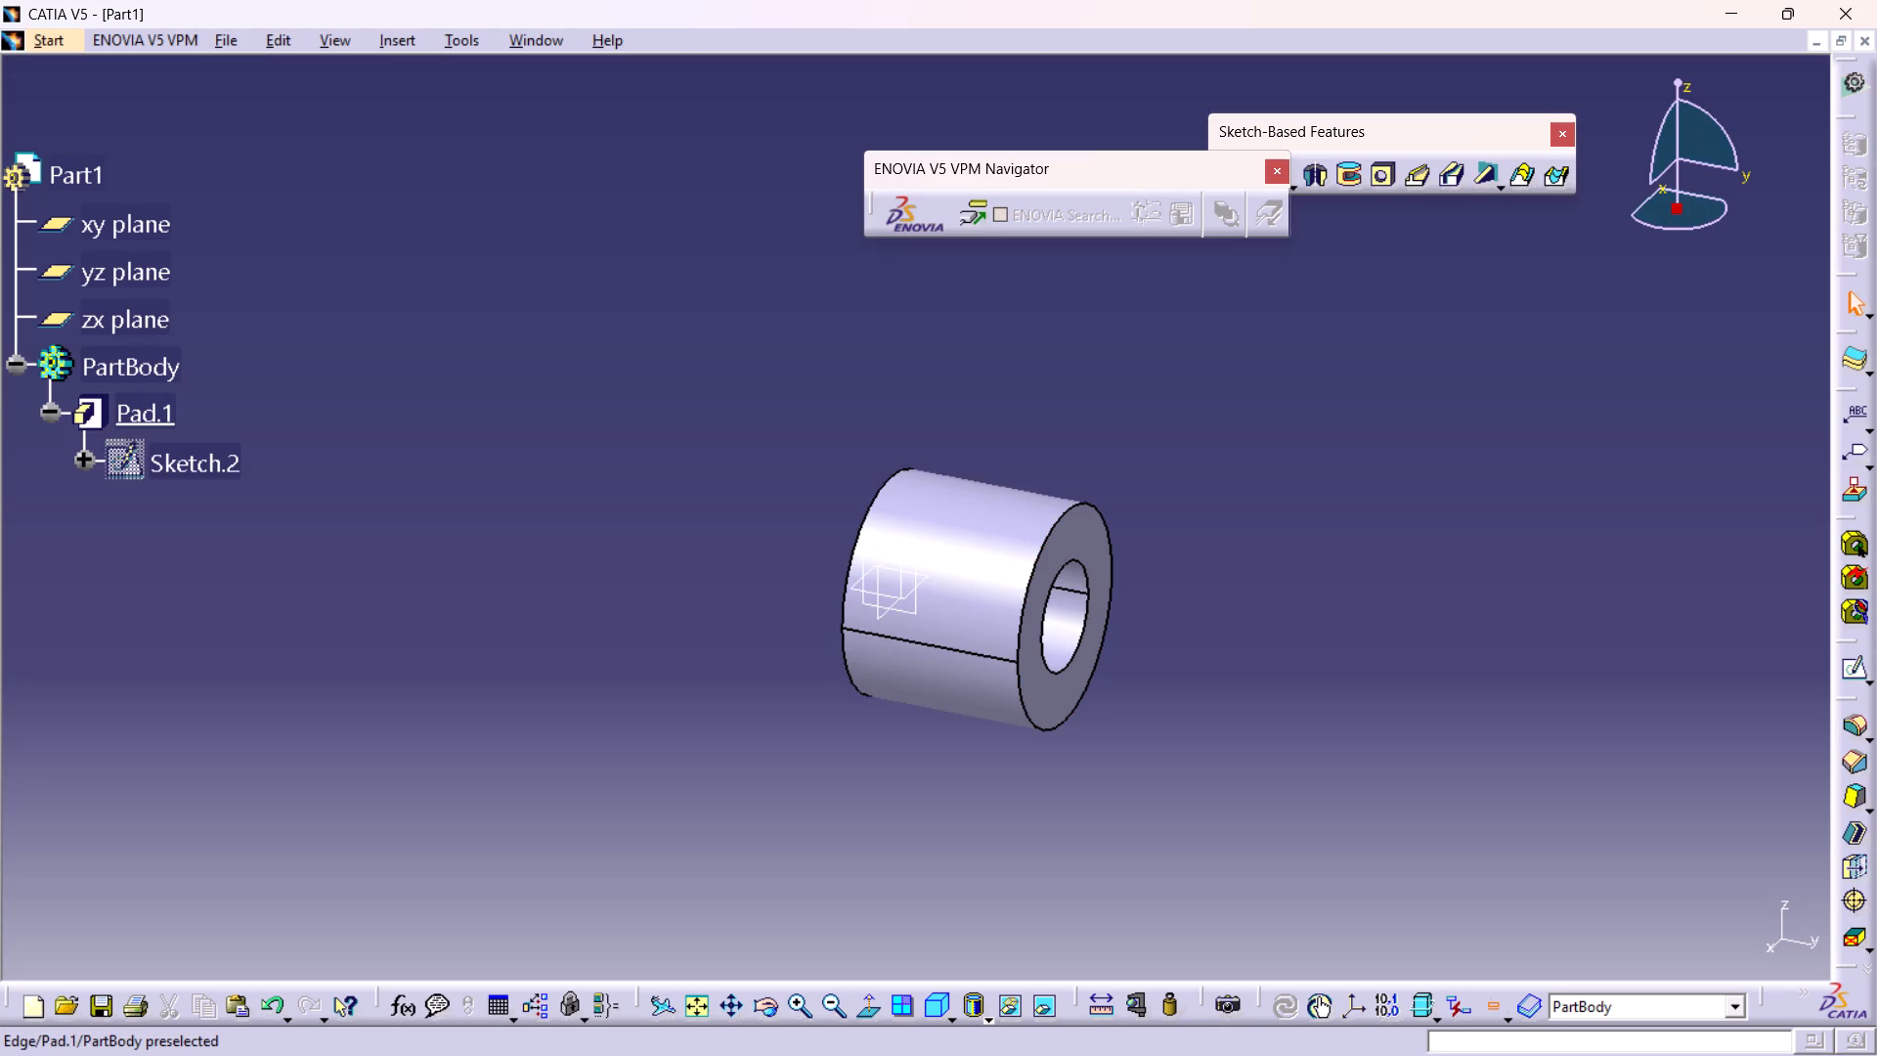
# Examine the padded hollow cylinder from several angles and at close range.
pyautogui.keyDown('shift'); pyautogui.moveTo(1295, 692); pyautogui.dragTo(1272, 633, button='middle'); pyautogui.keyUp('shift')
pyautogui.keyDown('shift'); pyautogui.moveTo(1287, 692); pyautogui.dragTo(1272, 633, button='right'); pyautogui.keyUp('shift')
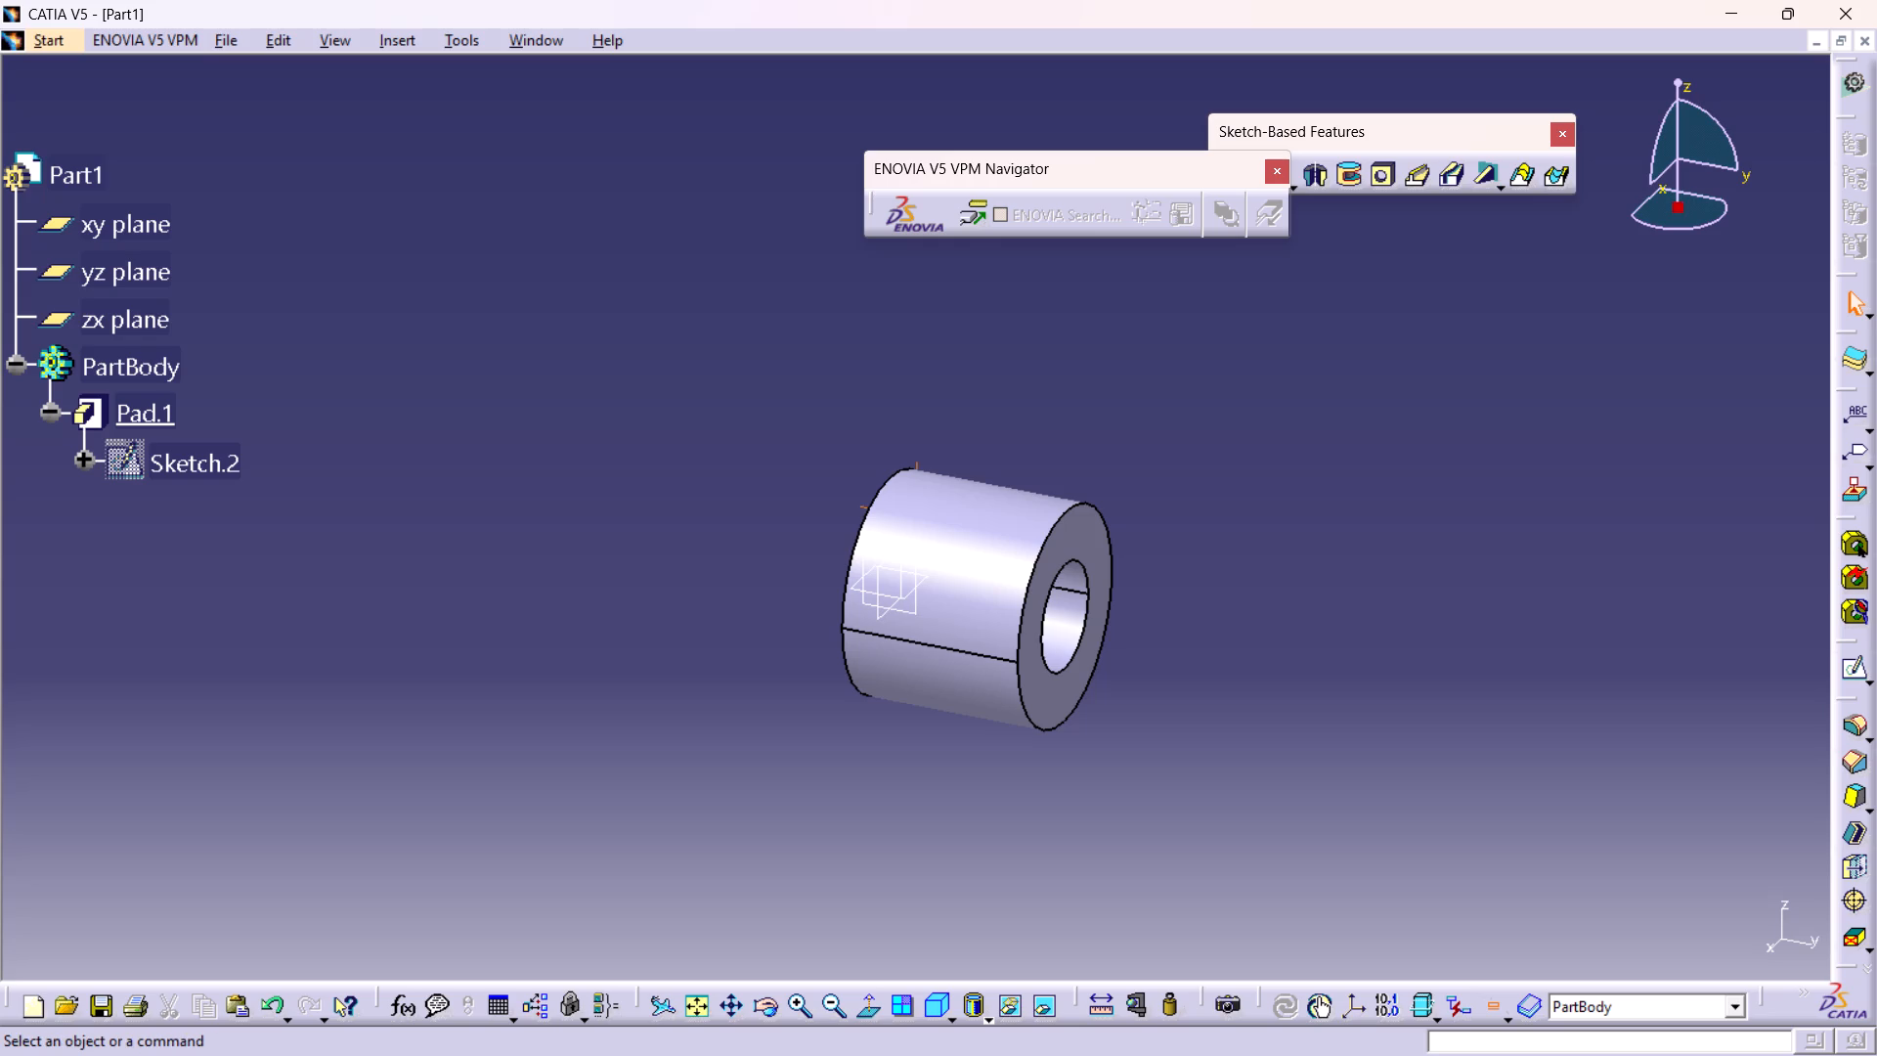
pyautogui.keyDown('shift'); pyautogui.moveTo(1272, 633); pyautogui.dragTo(1178, 608, button='right'); pyautogui.keyUp('shift')
pyautogui.keyDown('shift'); pyautogui.moveTo(1272, 633); pyautogui.dragTo(1130, 618, button='middle'); pyautogui.keyUp('shift')
pyautogui.moveTo(1017, 627); pyautogui.dragTo(779, 395, button='middle')
pyautogui.keyDown('shift'); pyautogui.moveTo(1017, 627); pyautogui.dragTo(779, 395, button='right'); pyautogui.keyUp('shift')
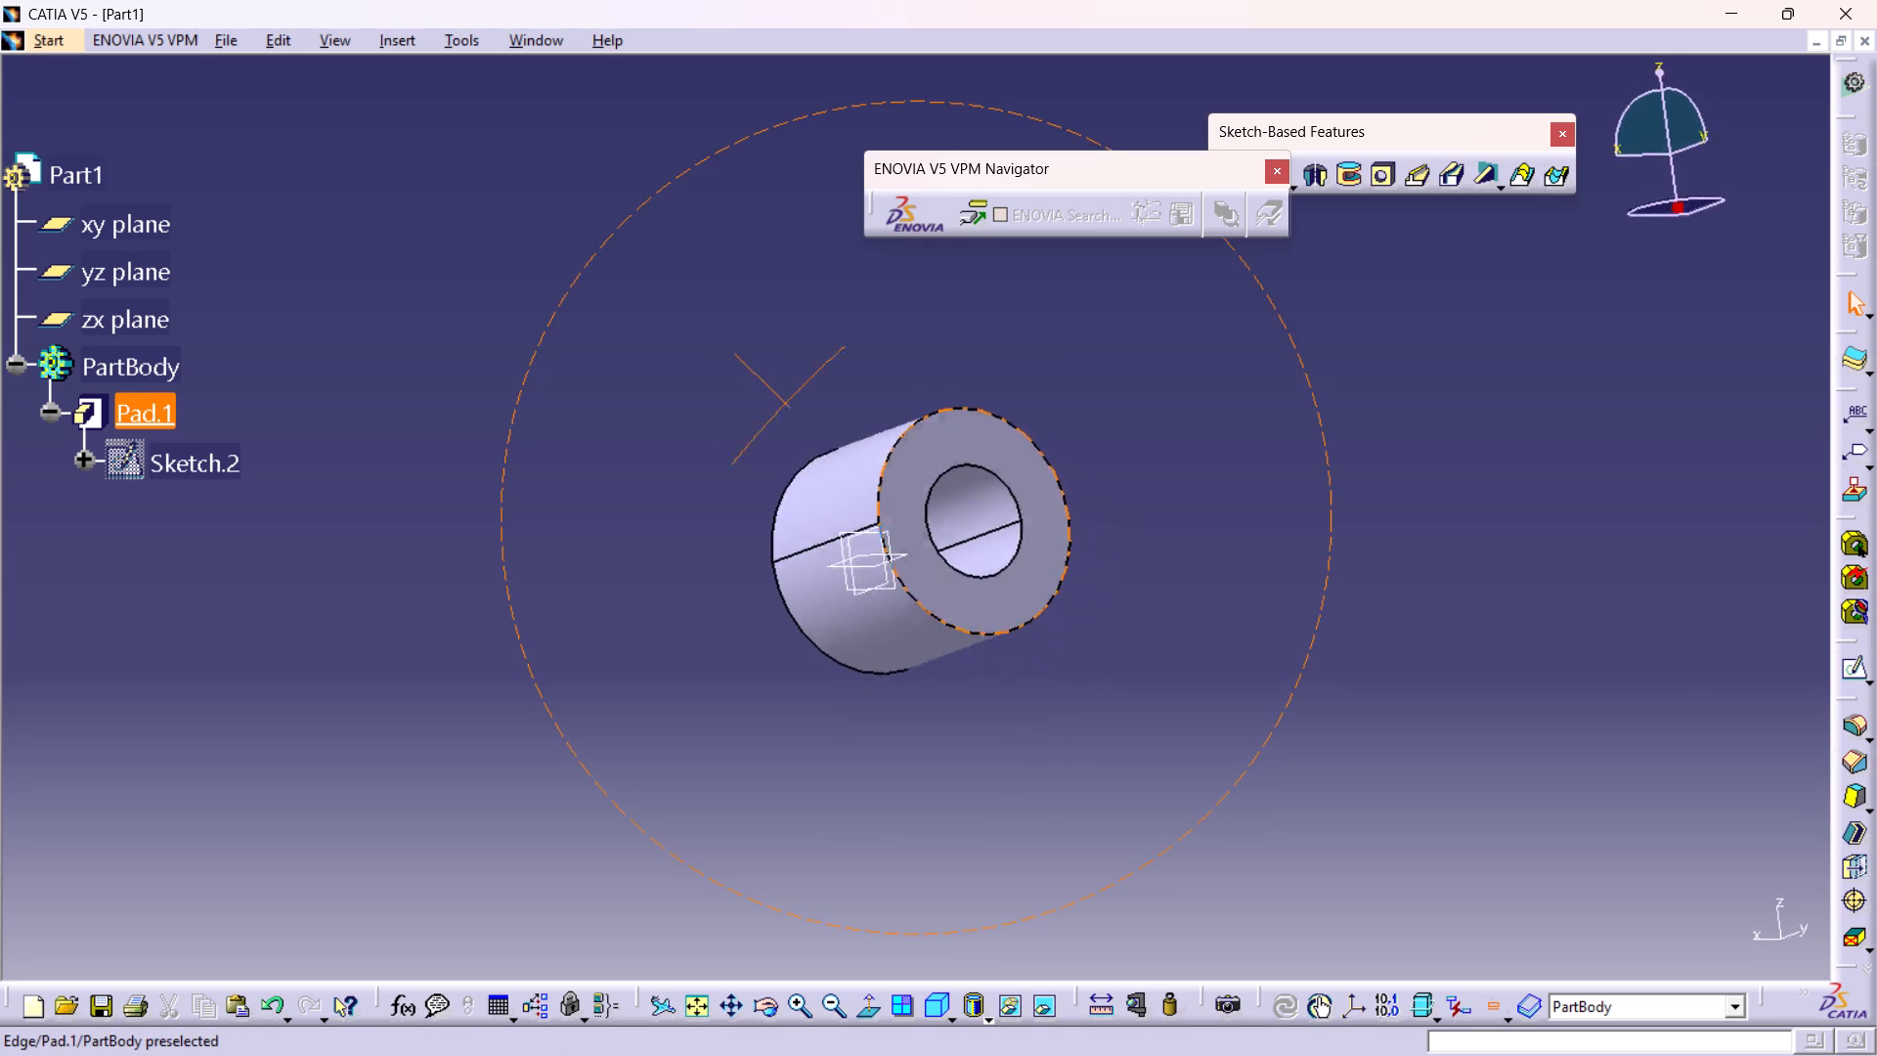
pyautogui.keyDown('shift'); pyautogui.moveTo(779, 395); pyautogui.dragTo(690, 270, button='right'); pyautogui.keyUp('shift')
pyautogui.moveTo(779, 395); pyautogui.dragTo(690, 272, button='middle')
pyautogui.keyDown('shift'); pyautogui.moveTo(874, 607); pyautogui.dragTo(887, 537, button='middle'); pyautogui.keyUp('shift')
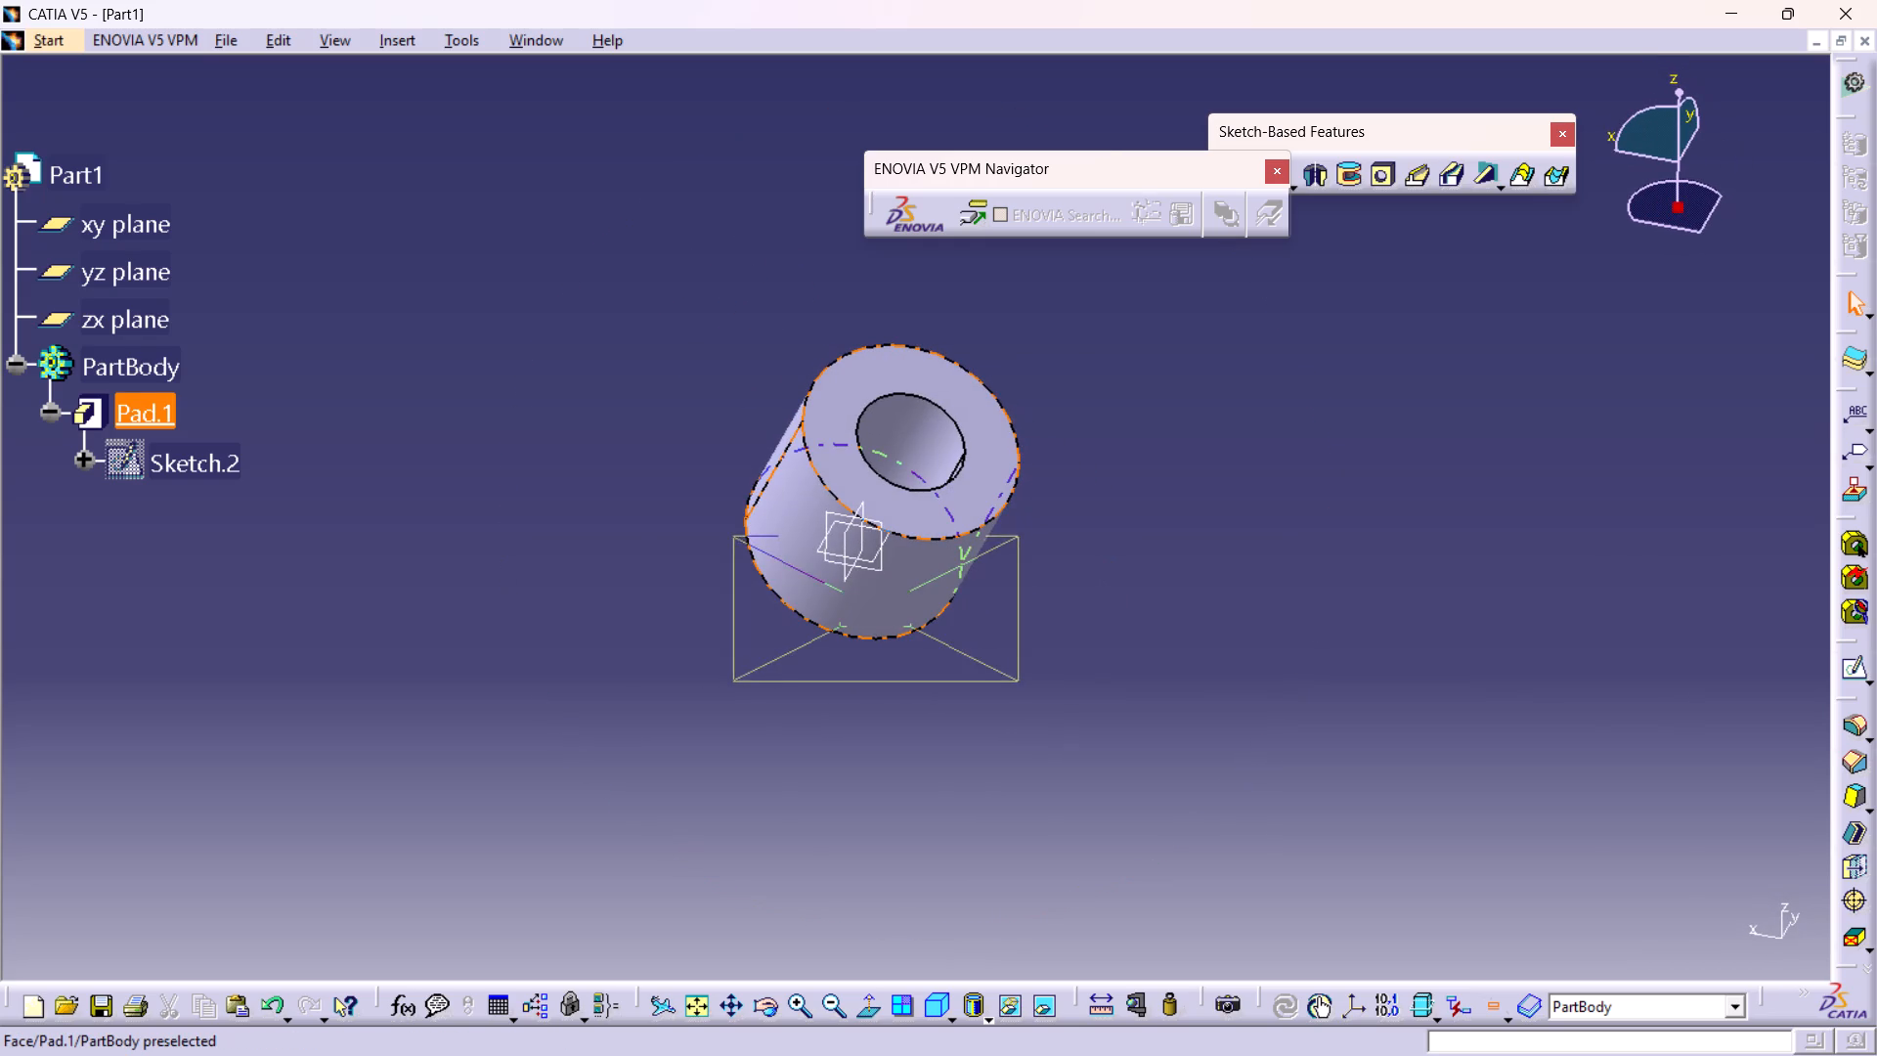
pyautogui.keyDown('shift'); pyautogui.moveTo(887, 537); pyautogui.dragTo(887, 550, button='middle'); pyautogui.keyUp('shift')
pyautogui.scroll(-3, 901, 496)
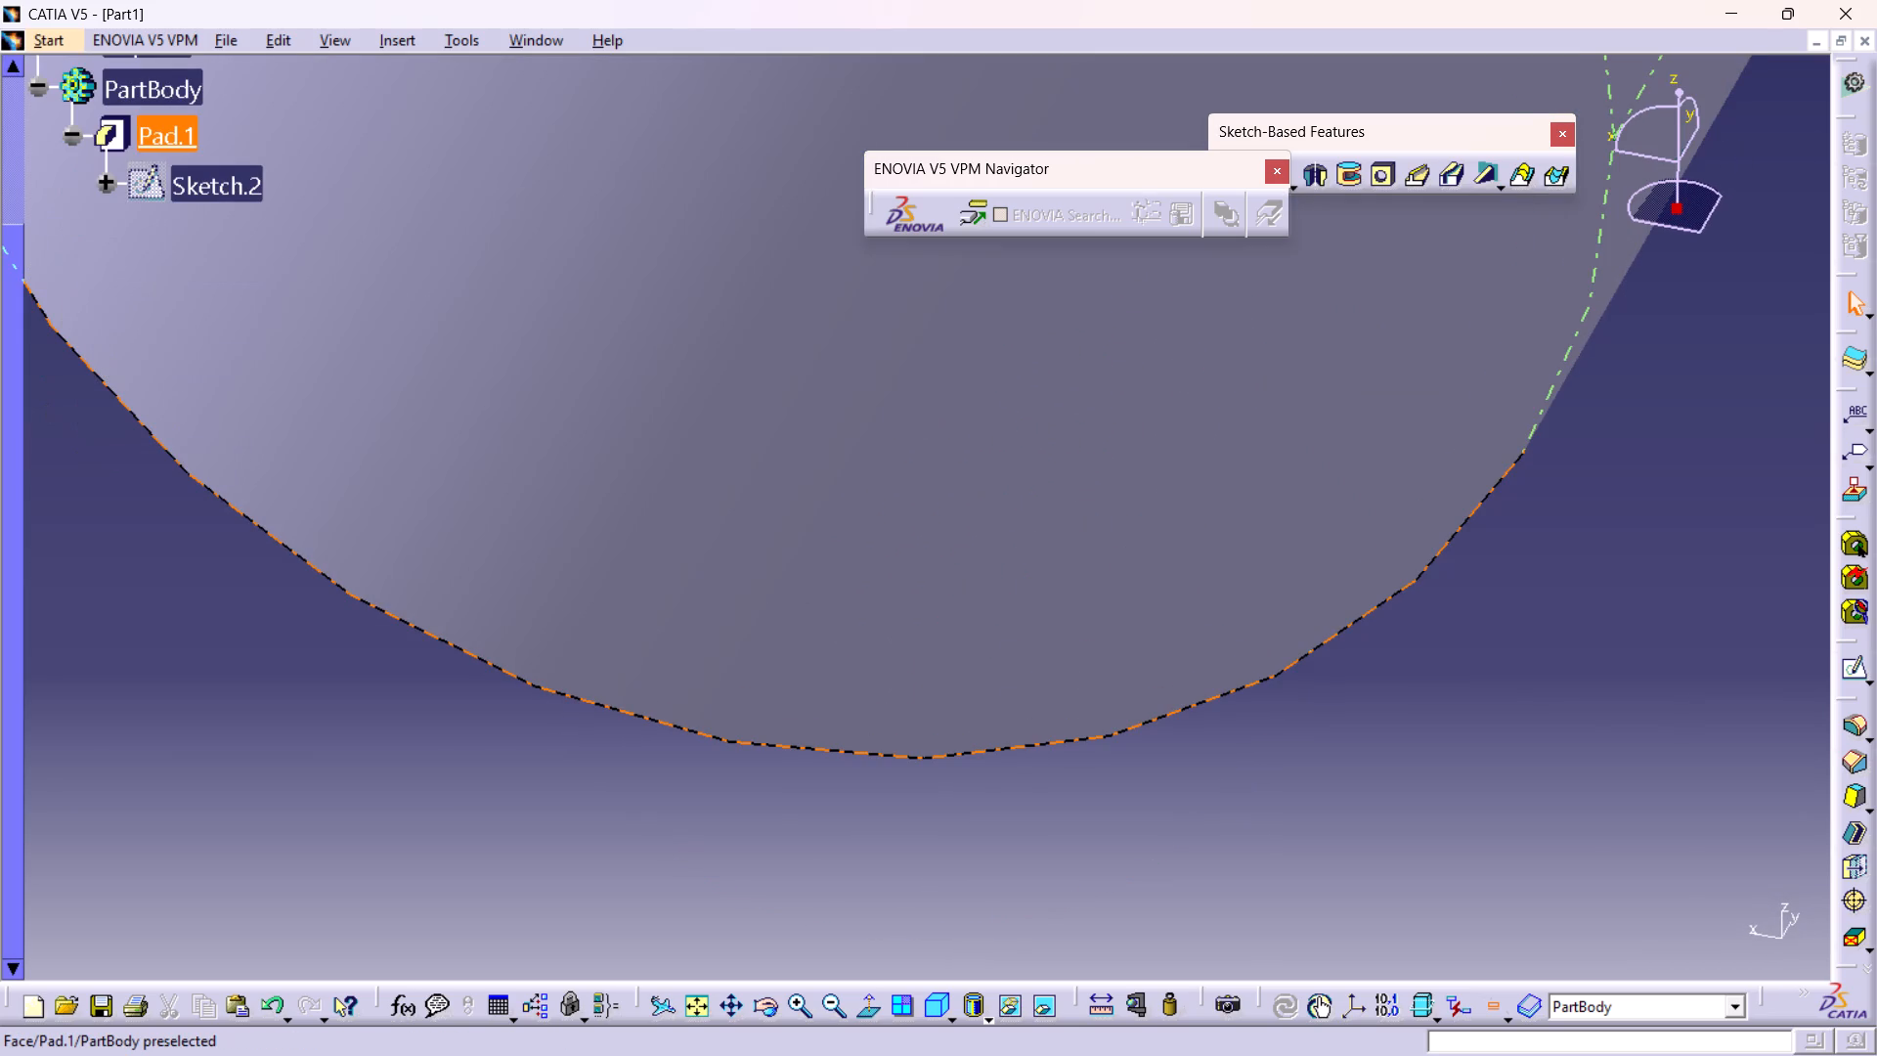
pyautogui.scroll(4, 907, 505)
pyautogui.keyDown('shift'); pyautogui.moveTo(904, 496); pyautogui.dragTo(912, 543, button='middle'); pyautogui.keyUp('shift')
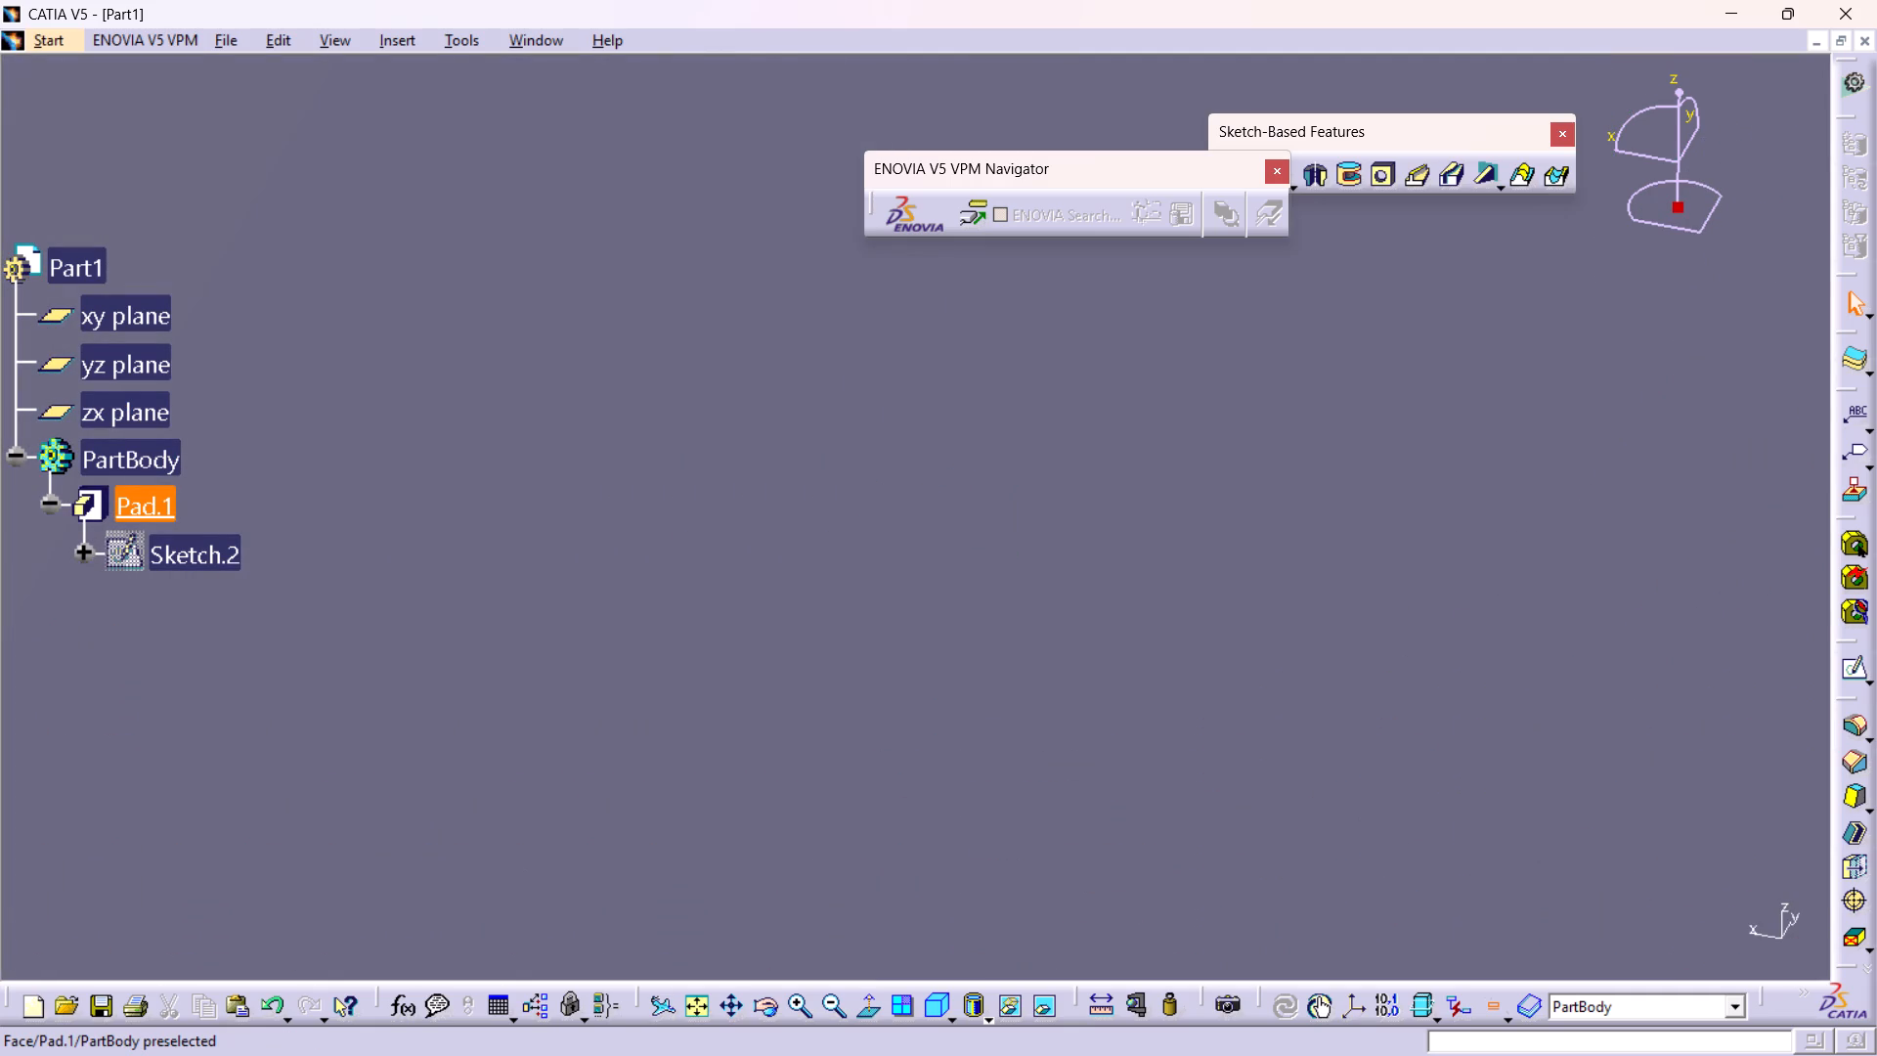
pyautogui.keyDown('ctrl'); pyautogui.moveTo(905, 567); pyautogui.dragTo(920, 644, button='middle'); pyautogui.keyUp('ctrl')
pyautogui.keyDown('ctrl'); pyautogui.moveTo(905, 567); pyautogui.dragTo(920, 644, button='right'); pyautogui.keyUp('ctrl')
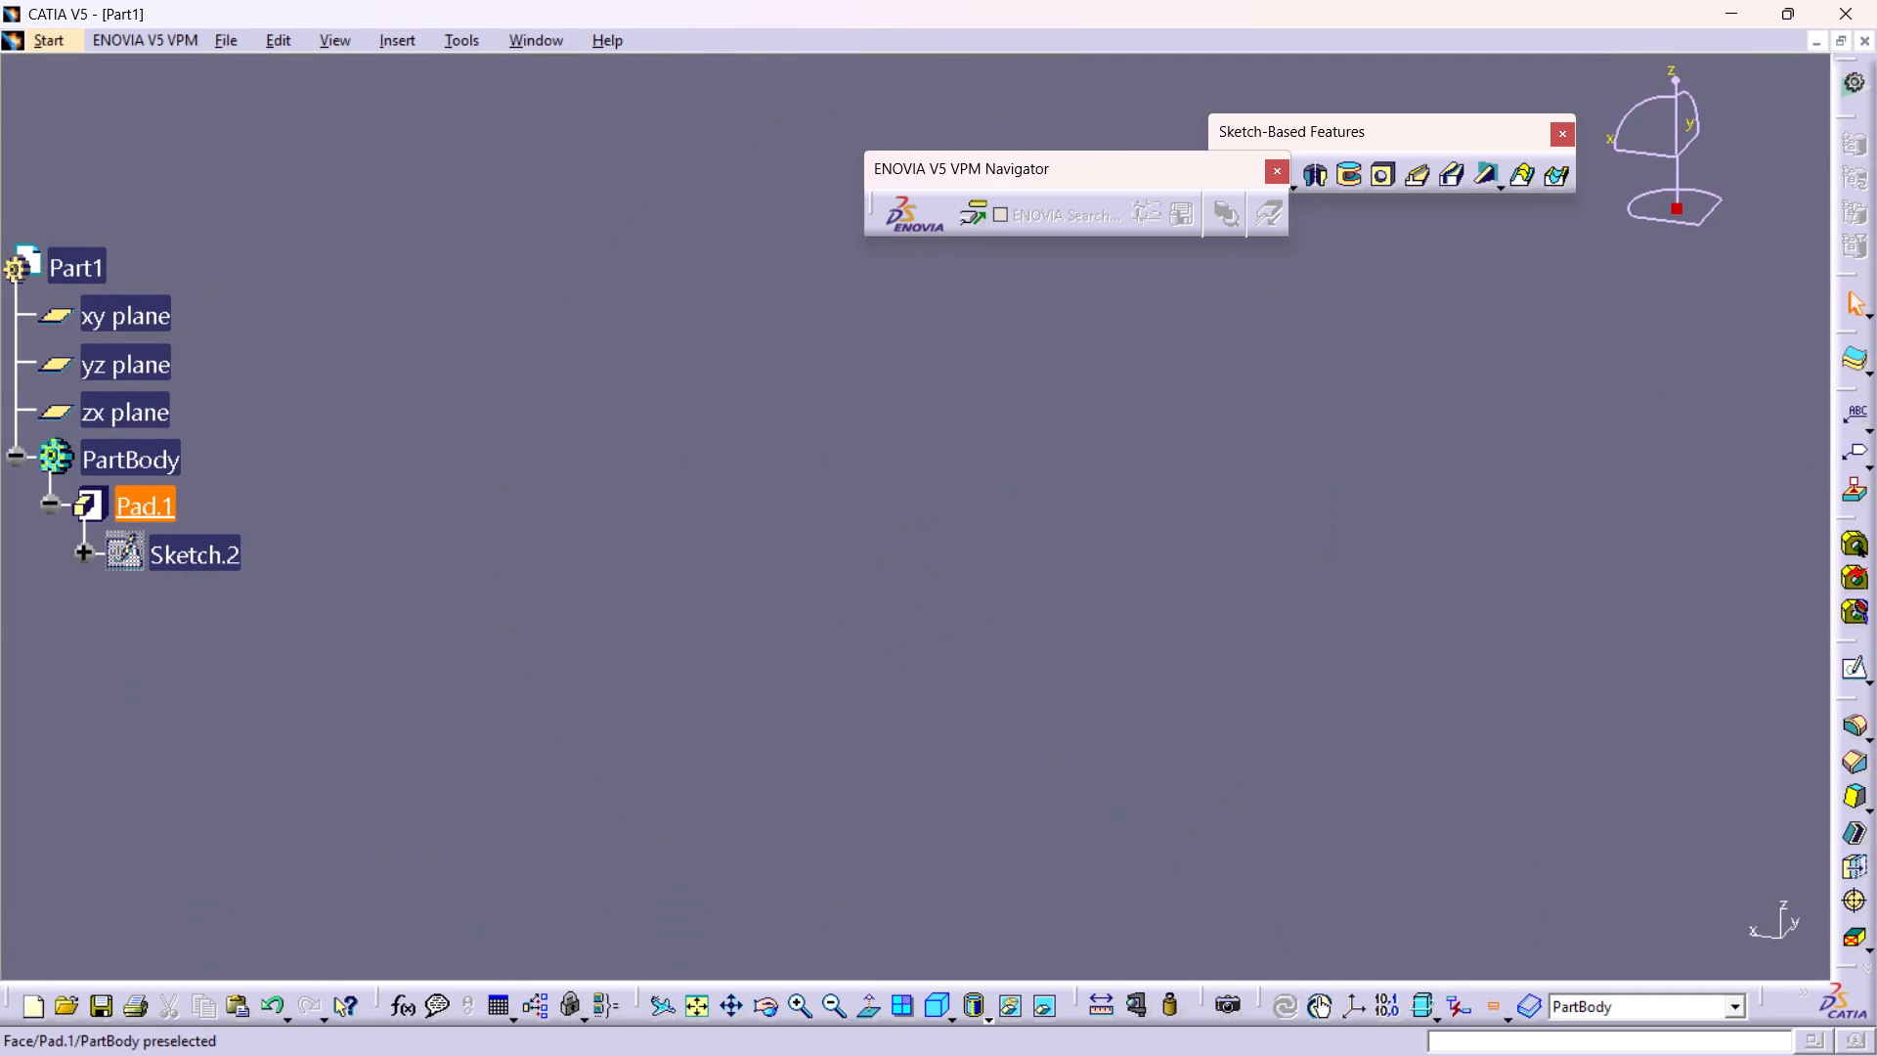
pyautogui.keyDown('ctrl'); pyautogui.moveTo(933, 716); pyautogui.dragTo(893, 532, button='middle'); pyautogui.keyUp('ctrl')
pyautogui.keyDown('ctrl'); pyautogui.moveTo(893, 532); pyautogui.dragTo(888, 516, button='middle'); pyautogui.keyUp('ctrl')
pyautogui.keyDown('ctrl'); pyautogui.scroll(-2, 888, 516); pyautogui.keyUp('ctrl')
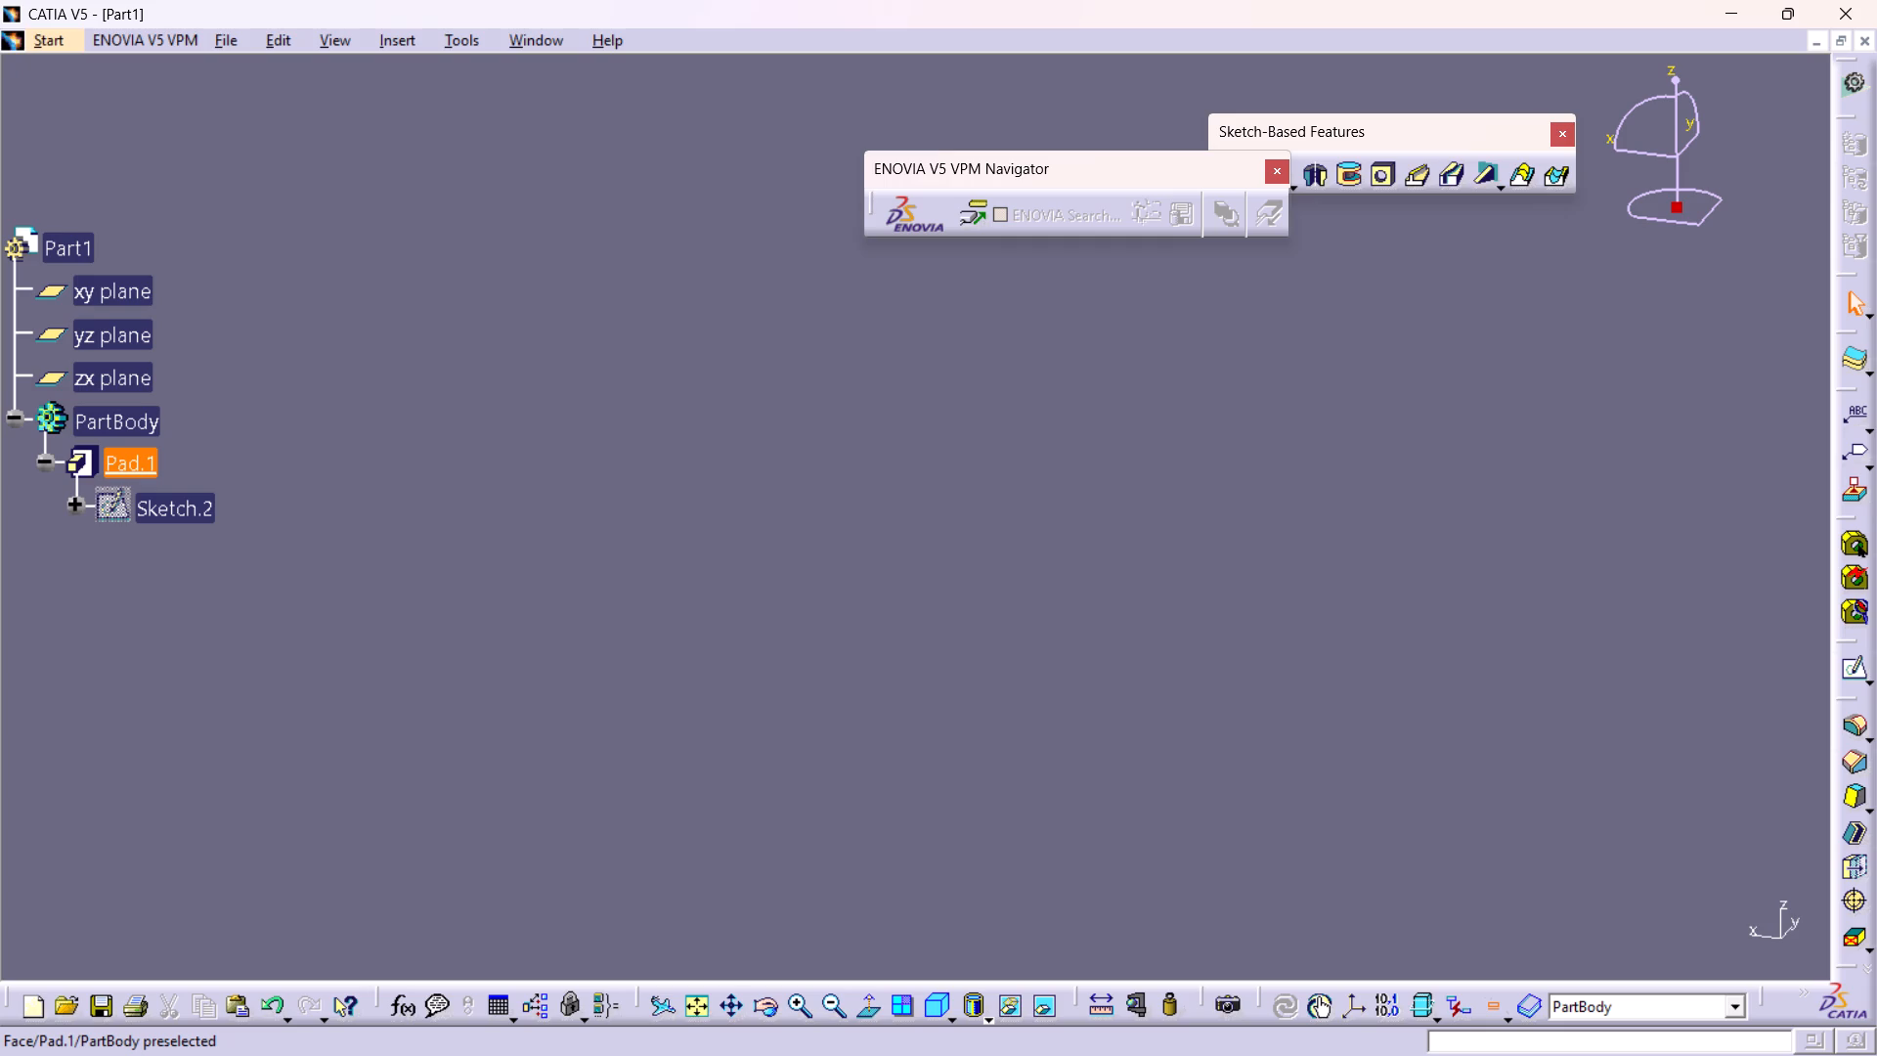
pyautogui.keyDown('ctrl'); pyautogui.moveTo(905, 575); pyautogui.dragTo(915, 652, button='middle'); pyautogui.keyUp('ctrl')
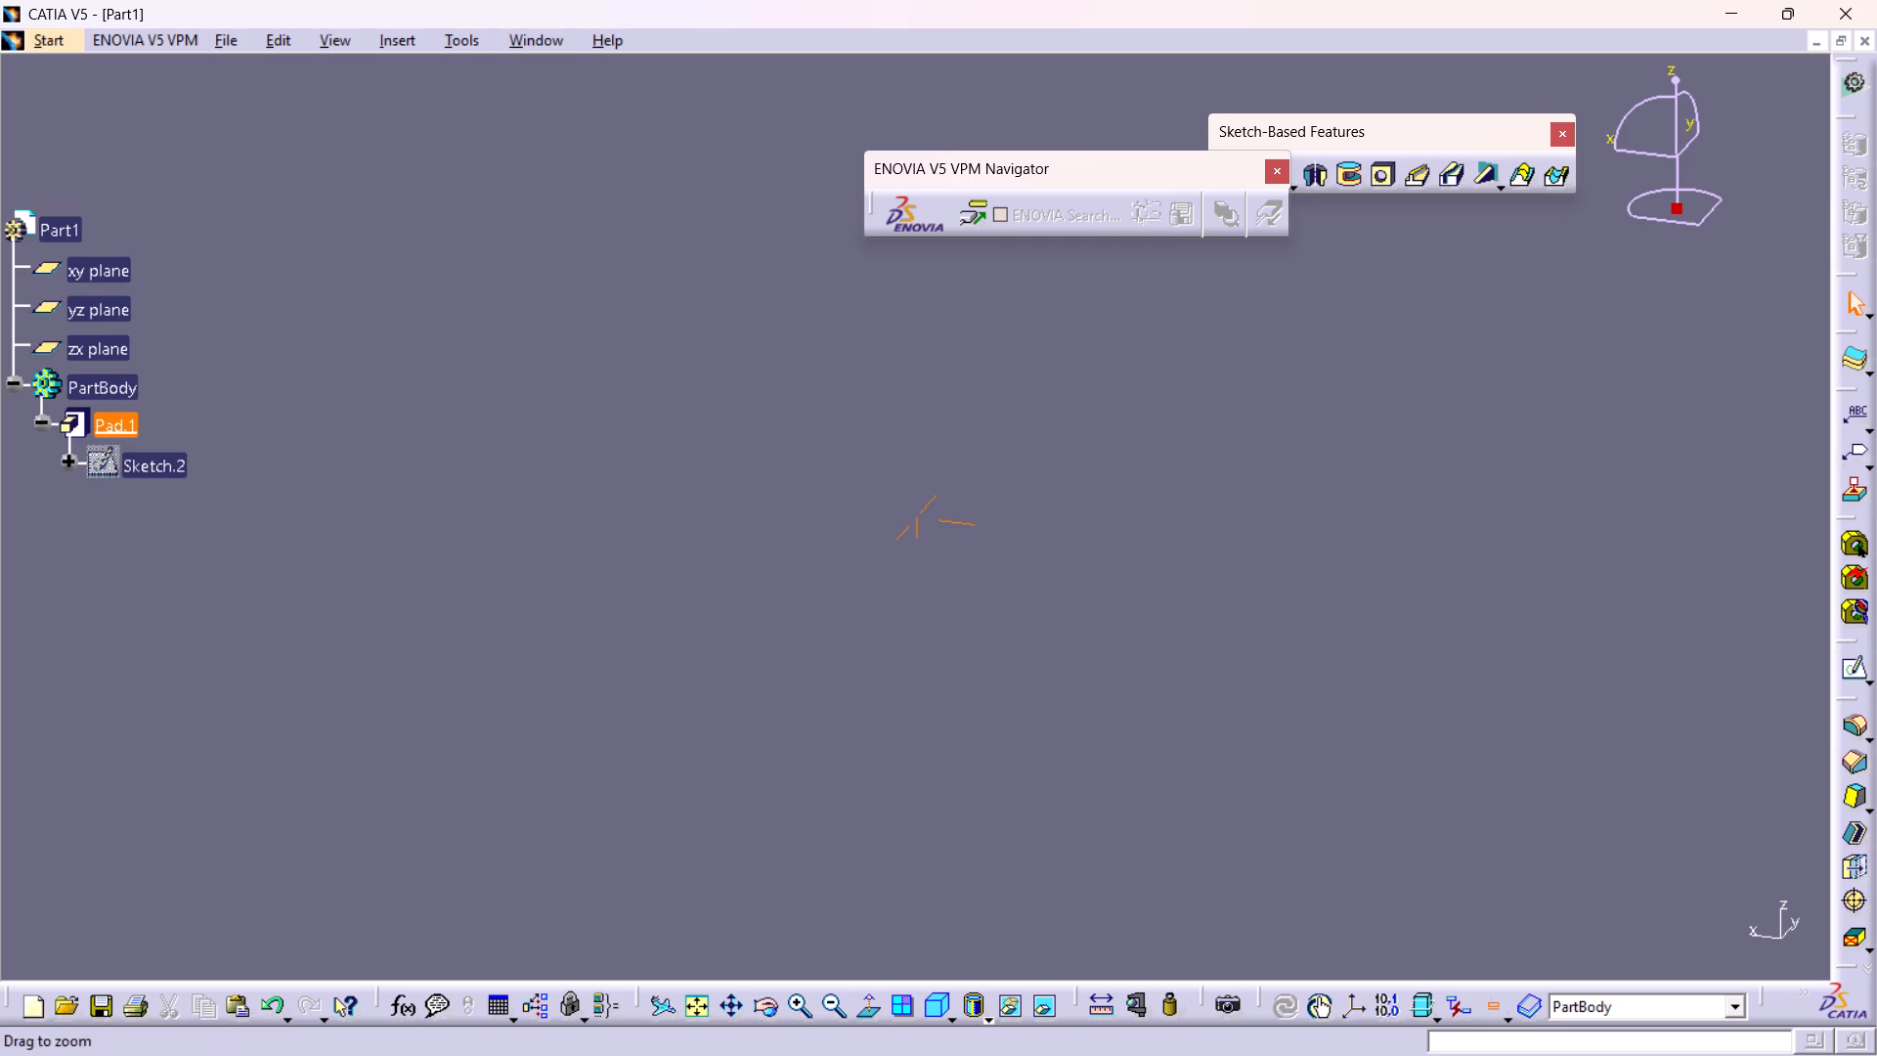
pyautogui.keyDown('ctrl'); pyautogui.moveTo(915, 652); pyautogui.dragTo(889, 600, button='middle'); pyautogui.keyUp('ctrl')
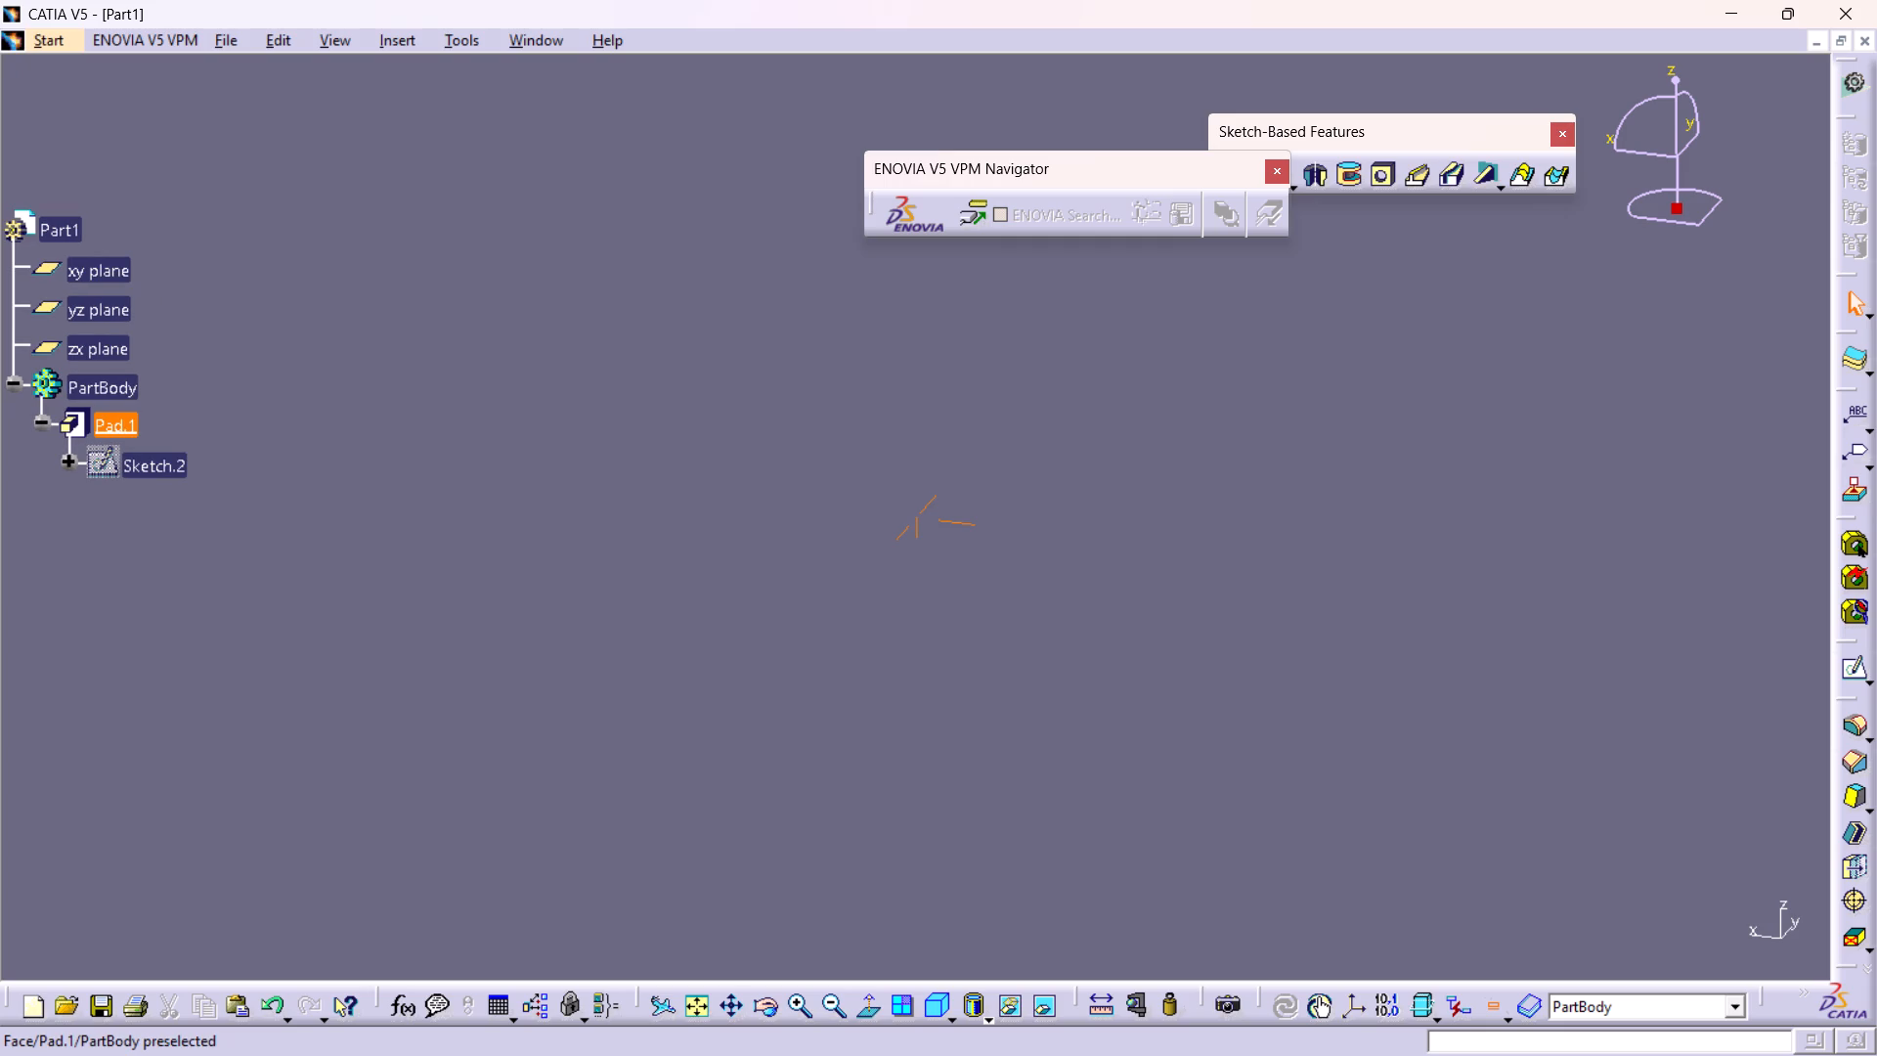
pyautogui.keyDown('ctrl'); pyautogui.moveTo(889, 600); pyautogui.dragTo(873, 578, button='middle'); pyautogui.keyUp('ctrl')
# Undo the 50 mm pad and Sketch.2 so that the PartBody is empty.
pyautogui.hotkey('ctrl', 'z')
pyautogui.hotkey('ctrl', 'z')
pyautogui.hotkey('ctrl', 'z')
pyautogui.hotkey('ctrl', 'z')
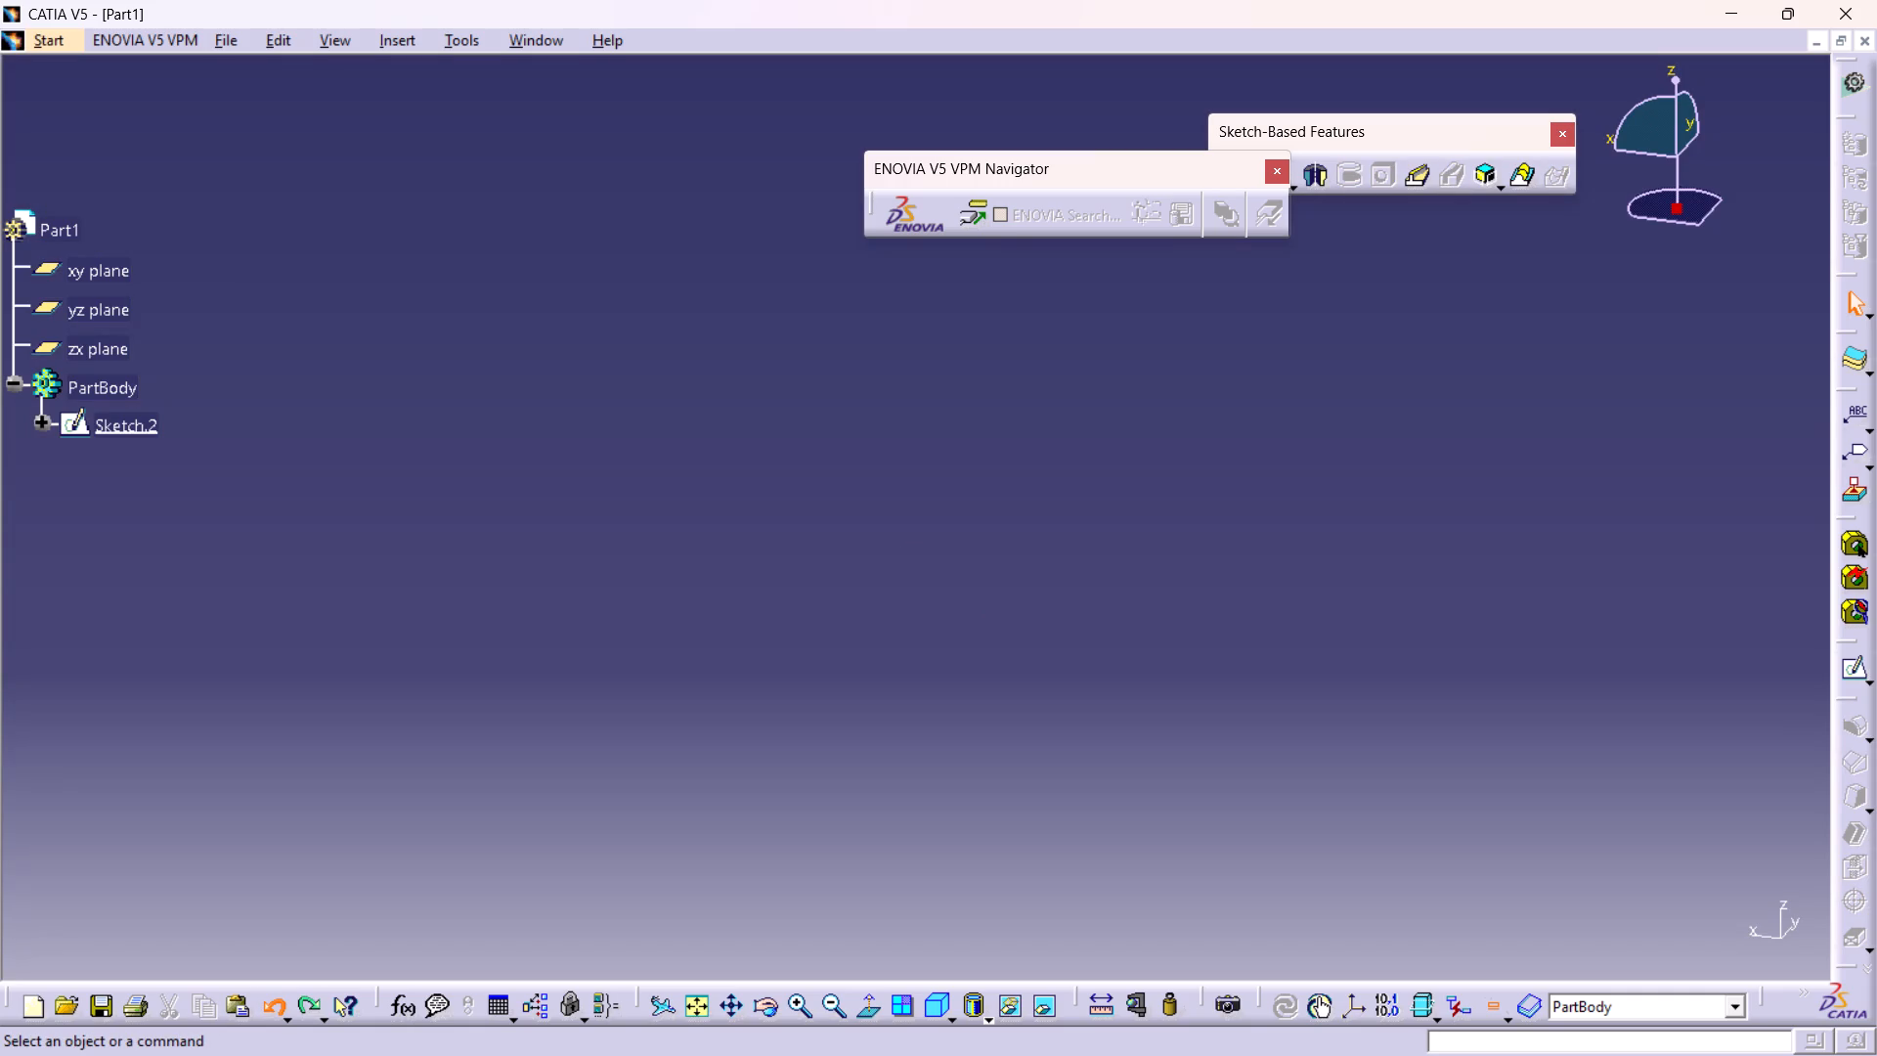
pyautogui.press('Escape')
pyautogui.press('Escape')
pyautogui.hotkey('ctrl', 'z')
pyautogui.hotkey('ctrl', 'z')
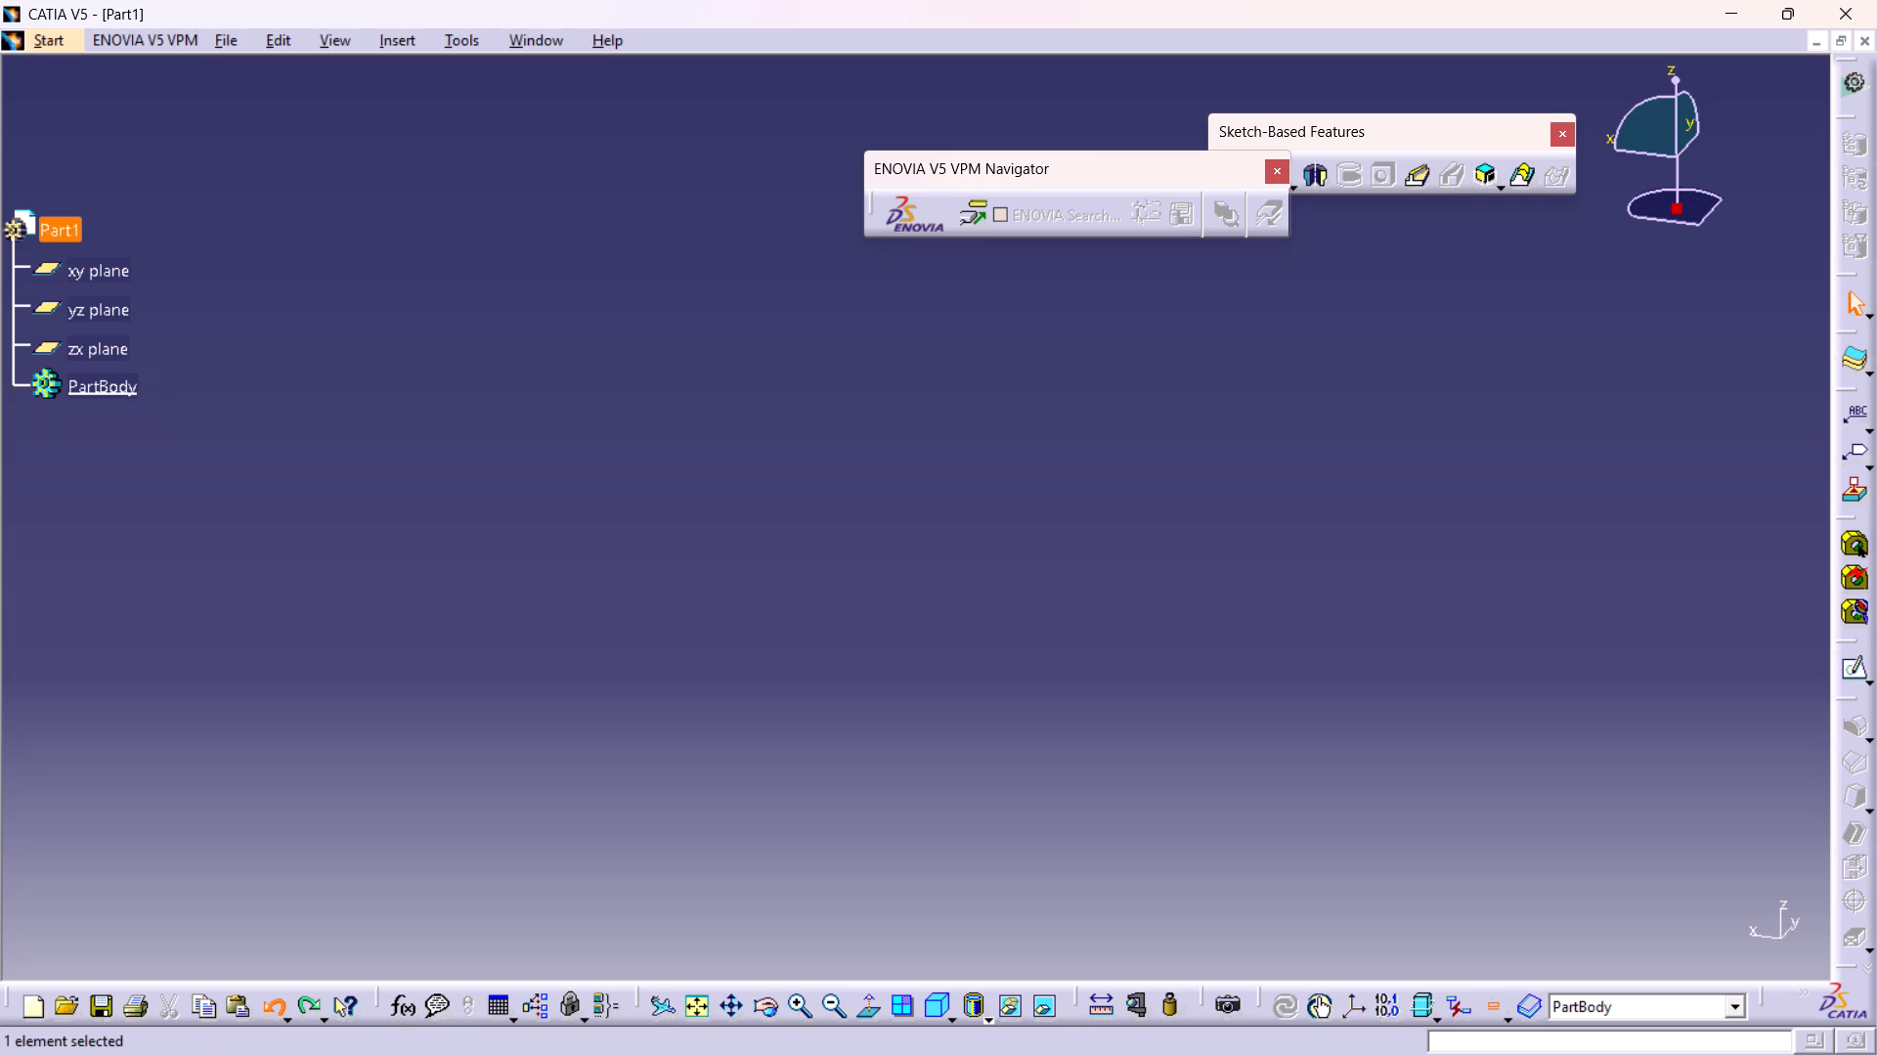
pyautogui.hotkey('ctrl', 'z')
pyautogui.scroll(-4, 886, 568)
pyautogui.scroll(2, 874, 565)
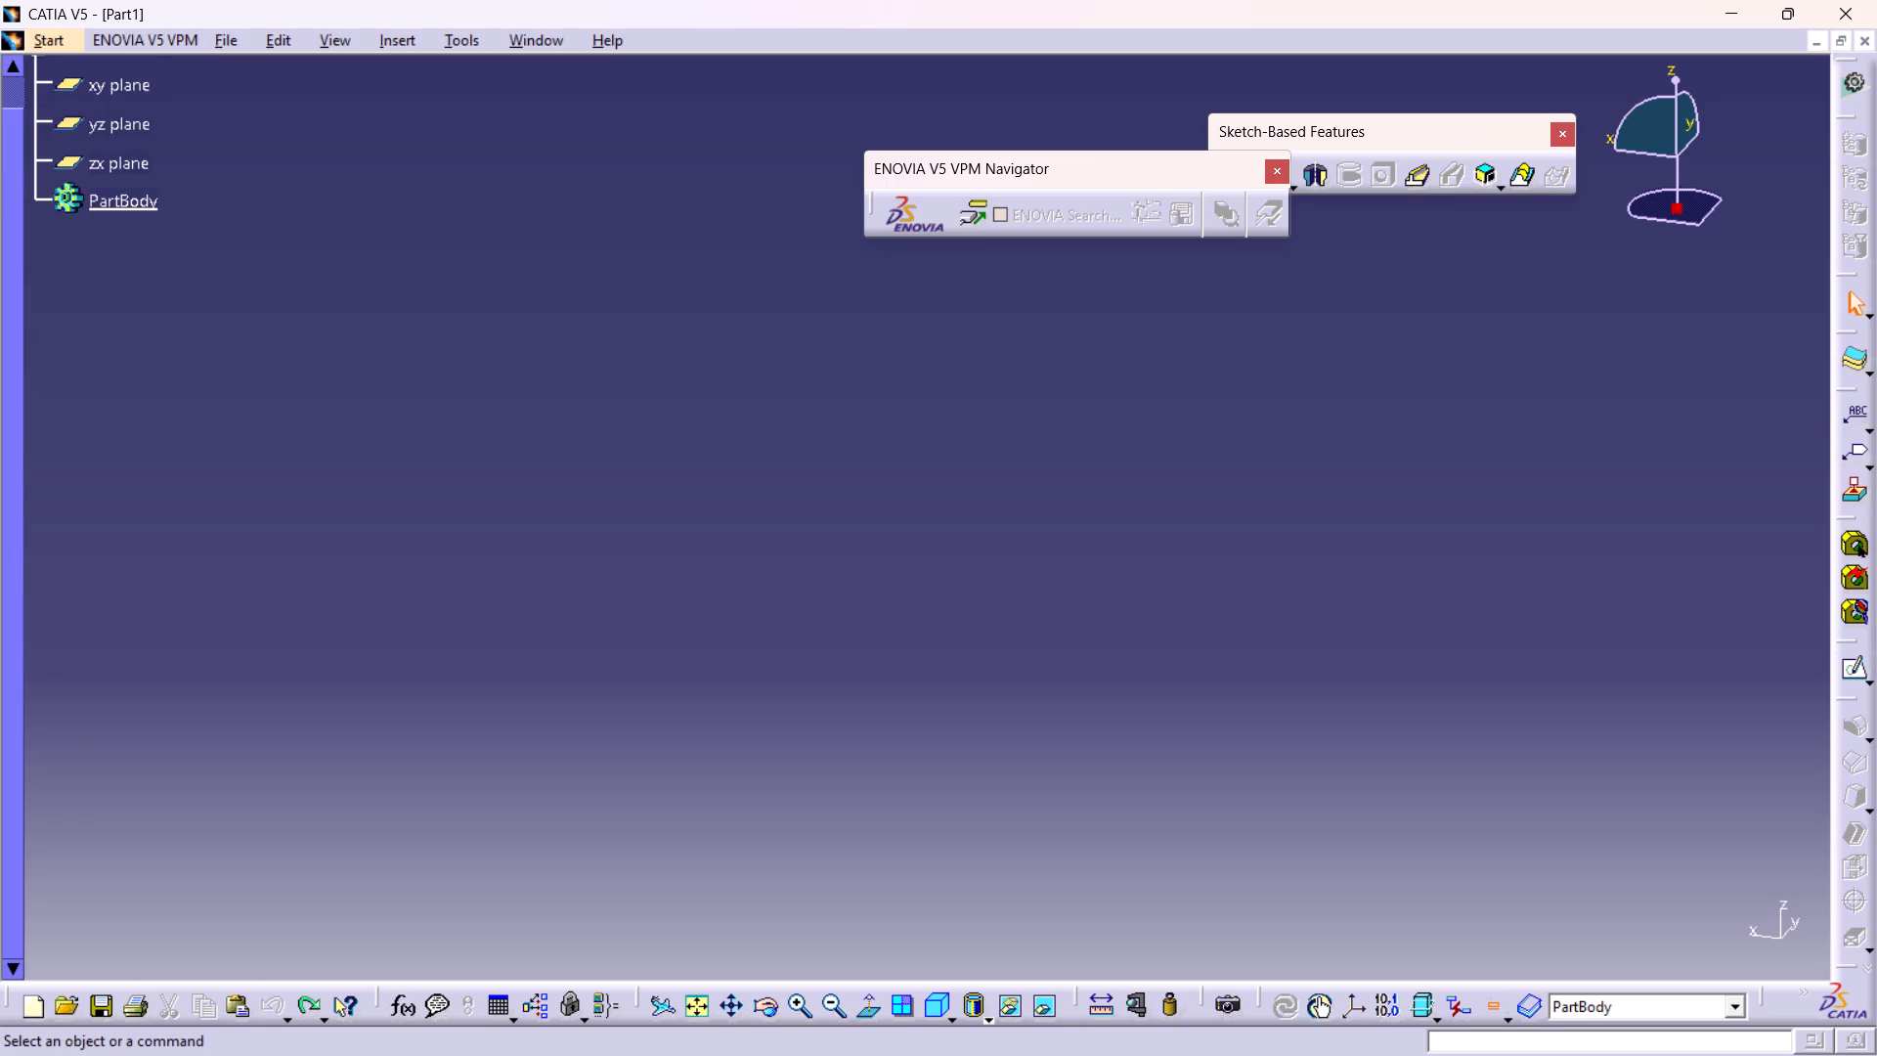
pyautogui.scroll(2, 874, 562)
pyautogui.scroll(-1, 737, 571)
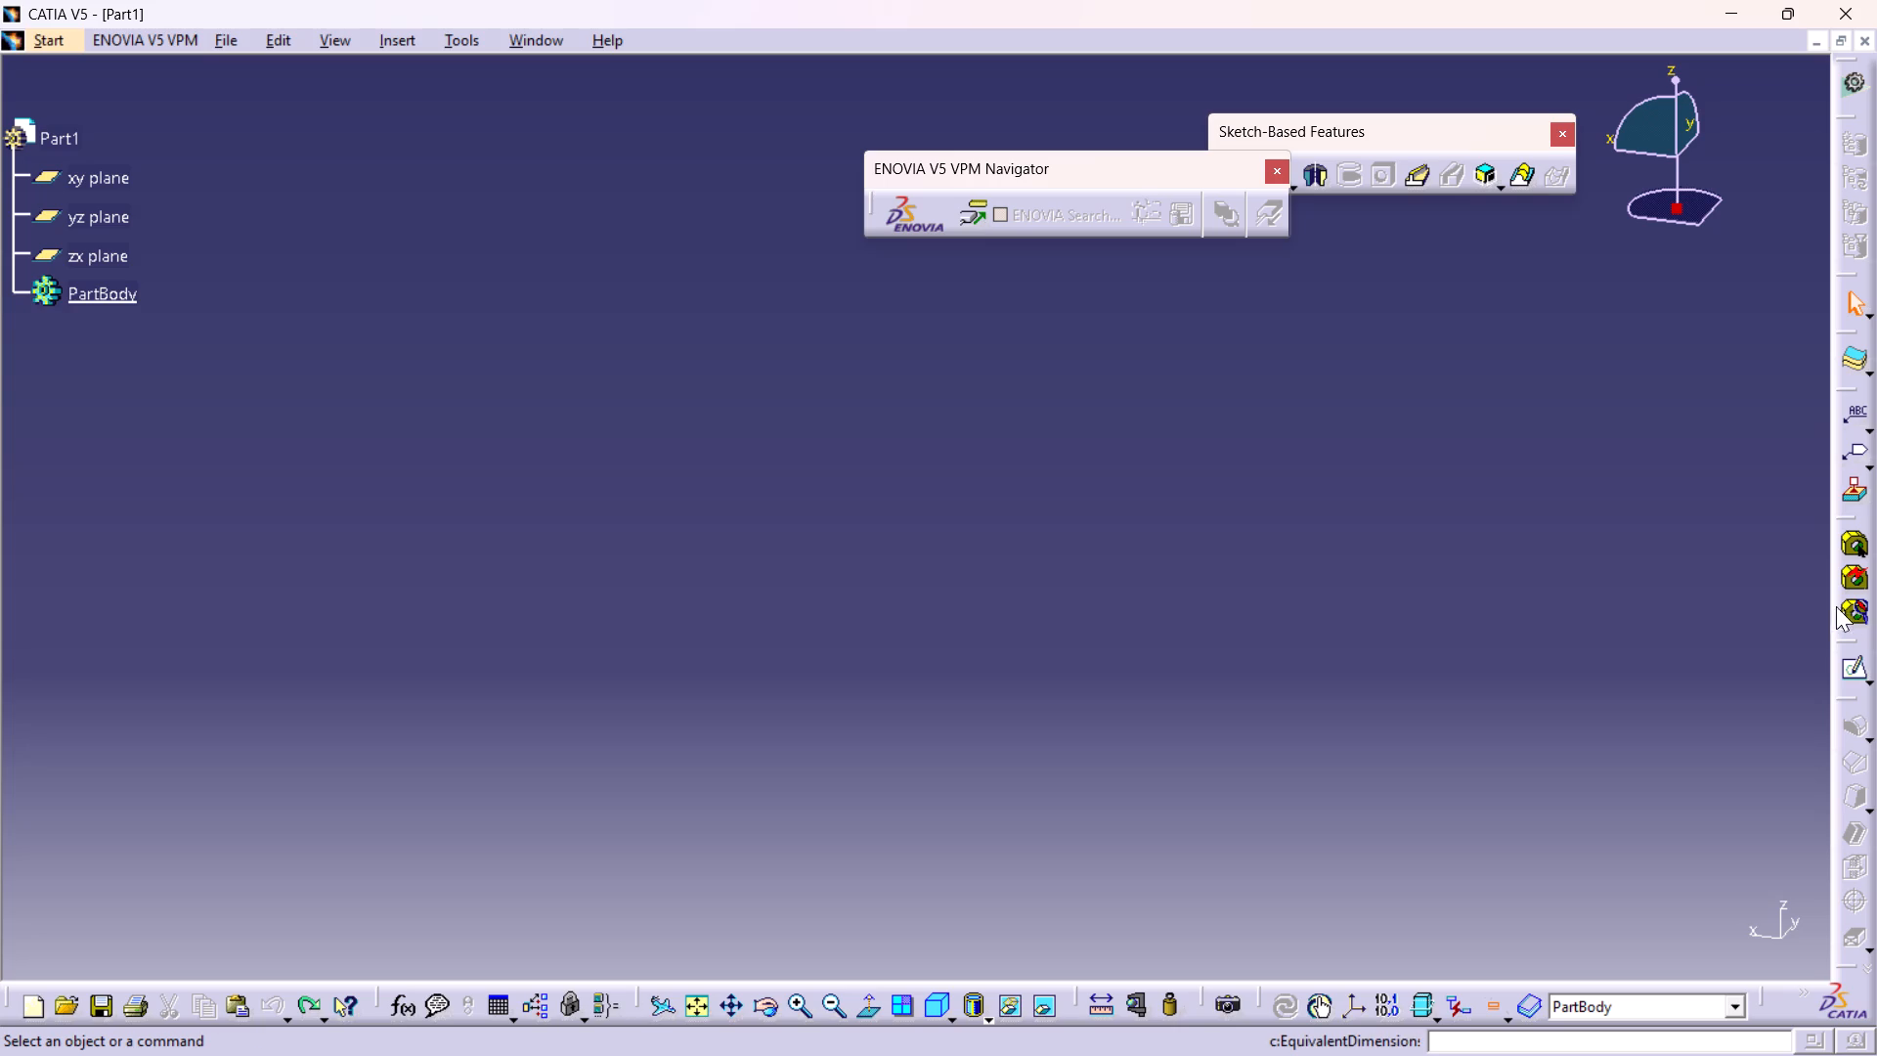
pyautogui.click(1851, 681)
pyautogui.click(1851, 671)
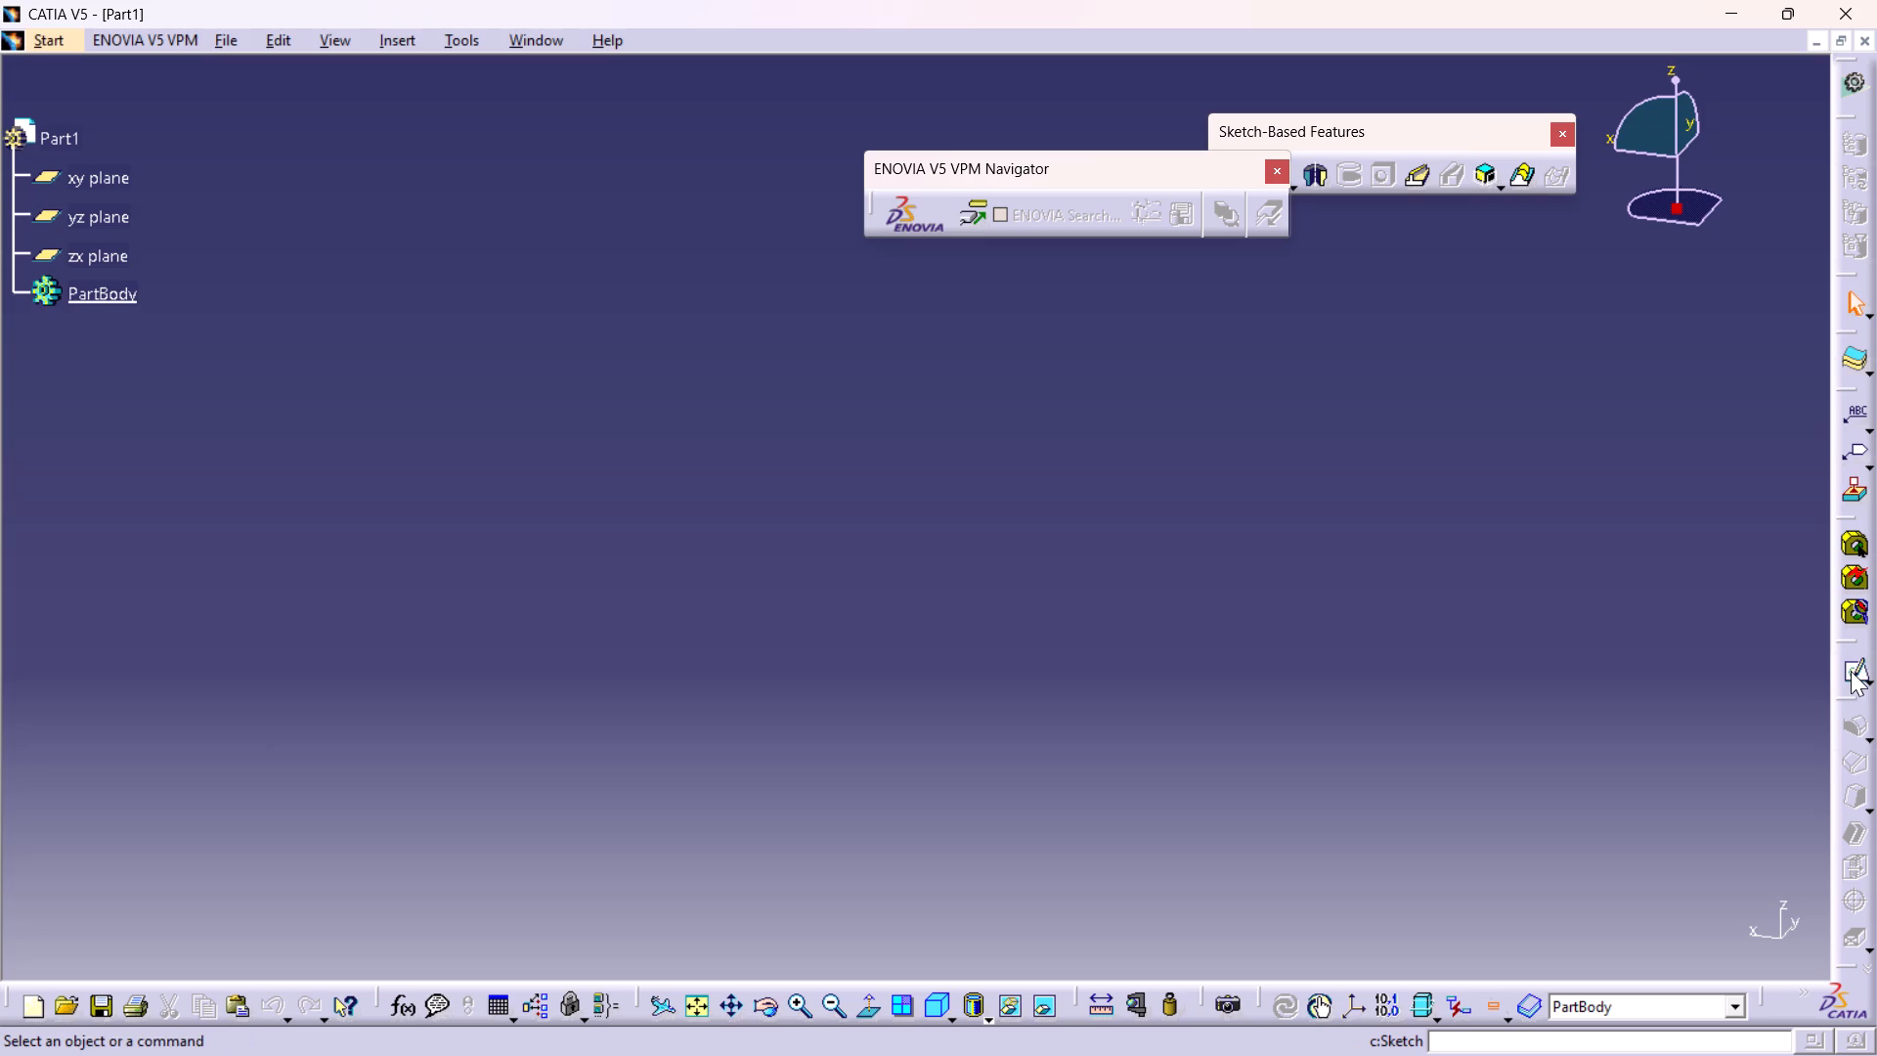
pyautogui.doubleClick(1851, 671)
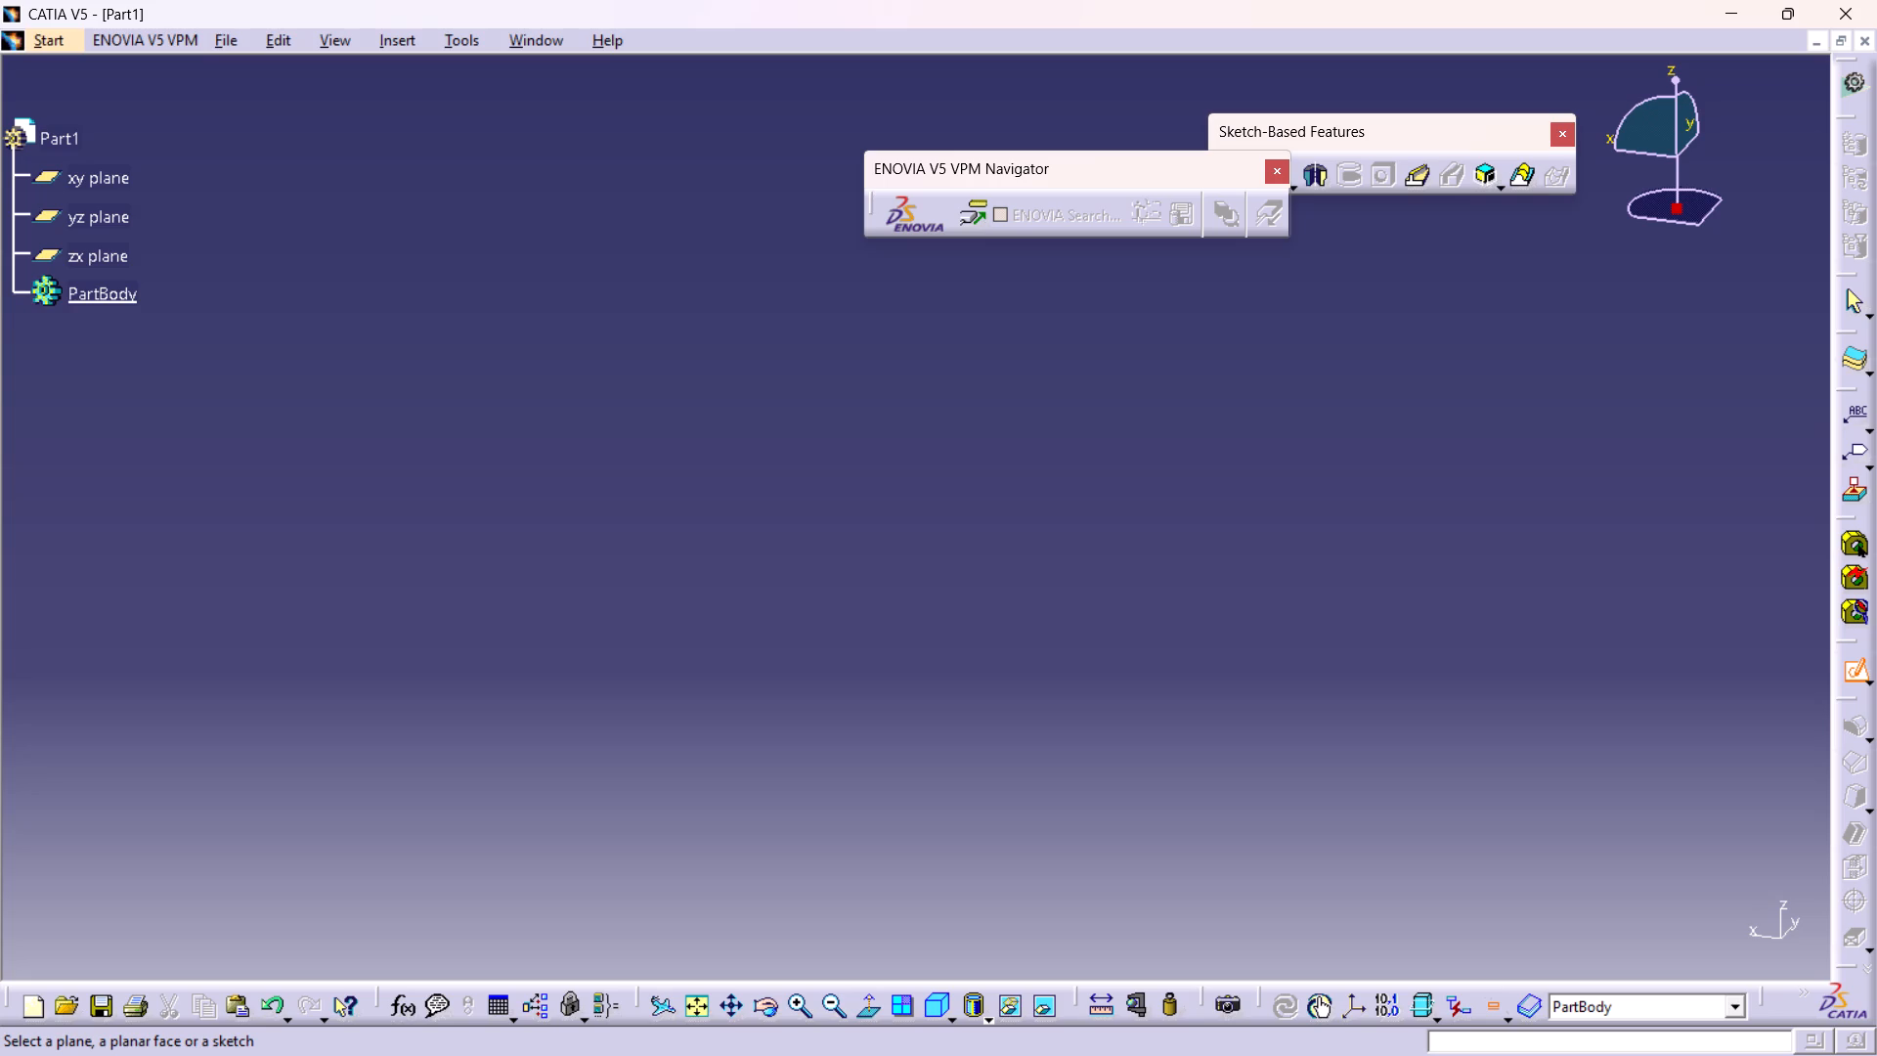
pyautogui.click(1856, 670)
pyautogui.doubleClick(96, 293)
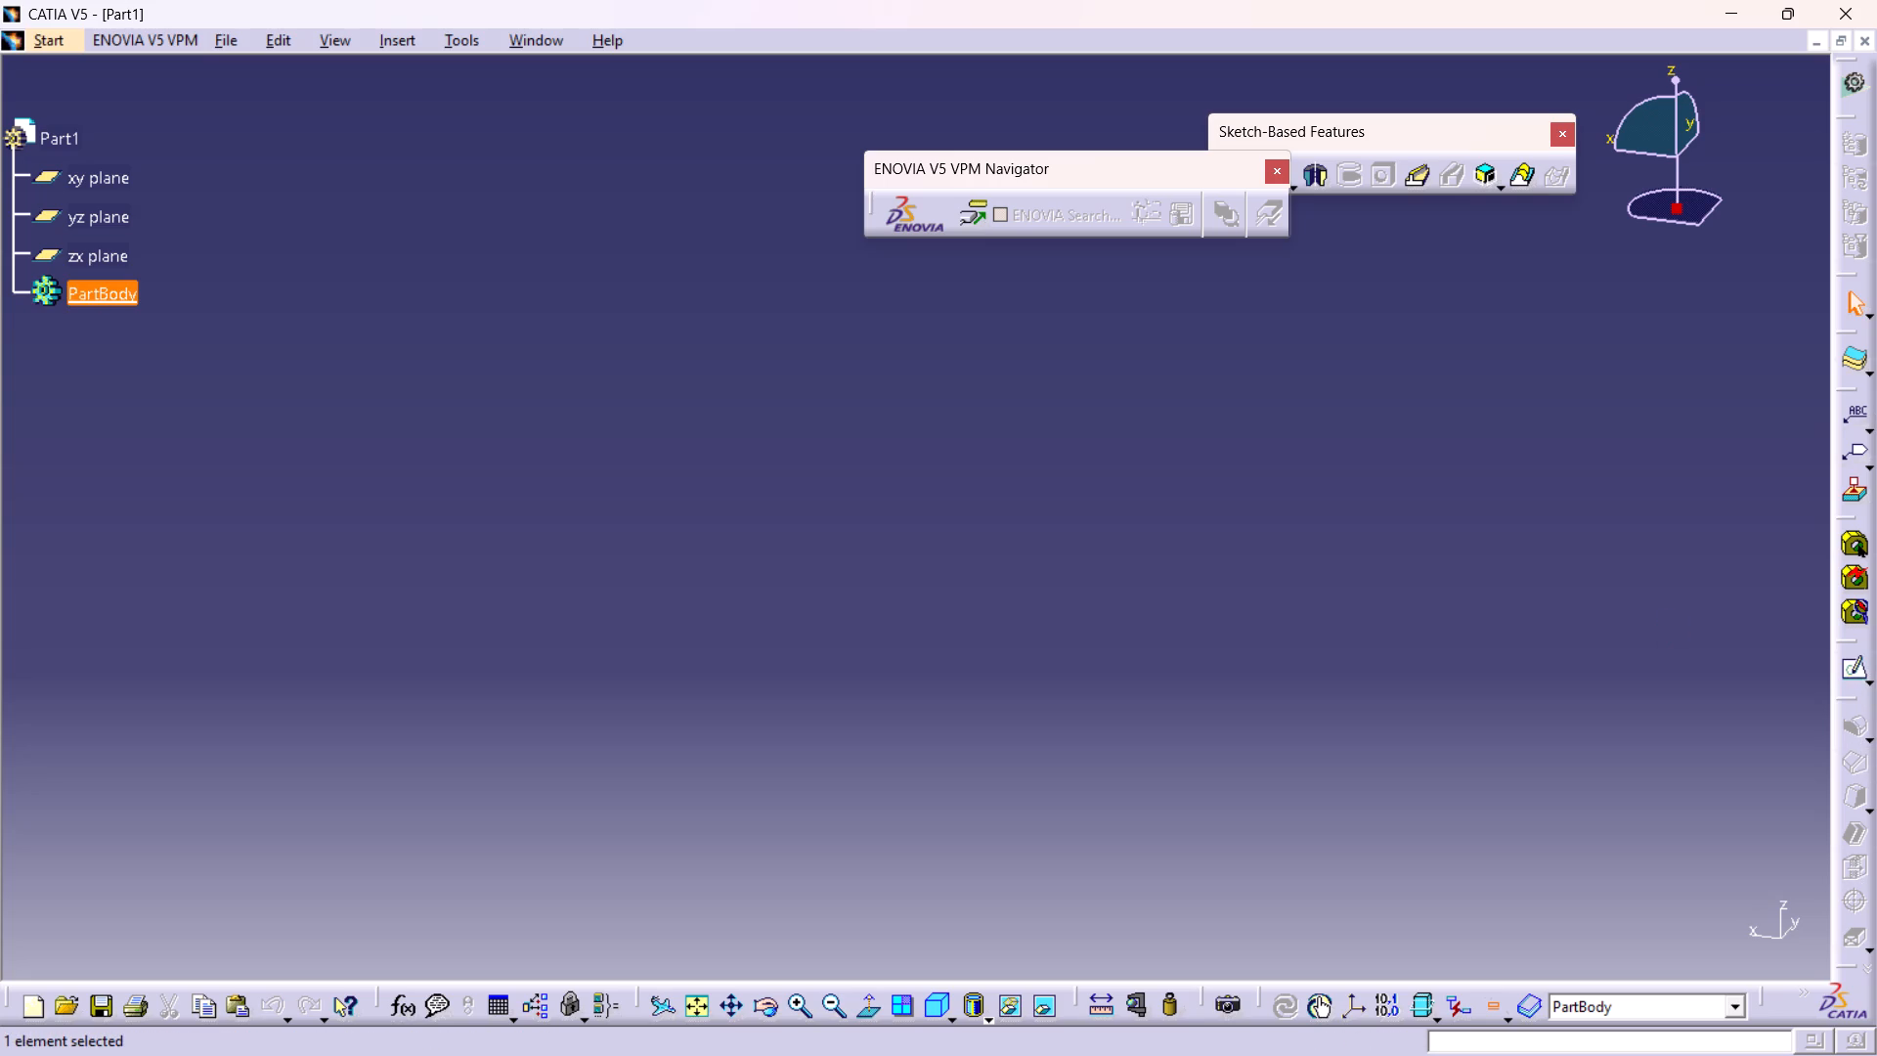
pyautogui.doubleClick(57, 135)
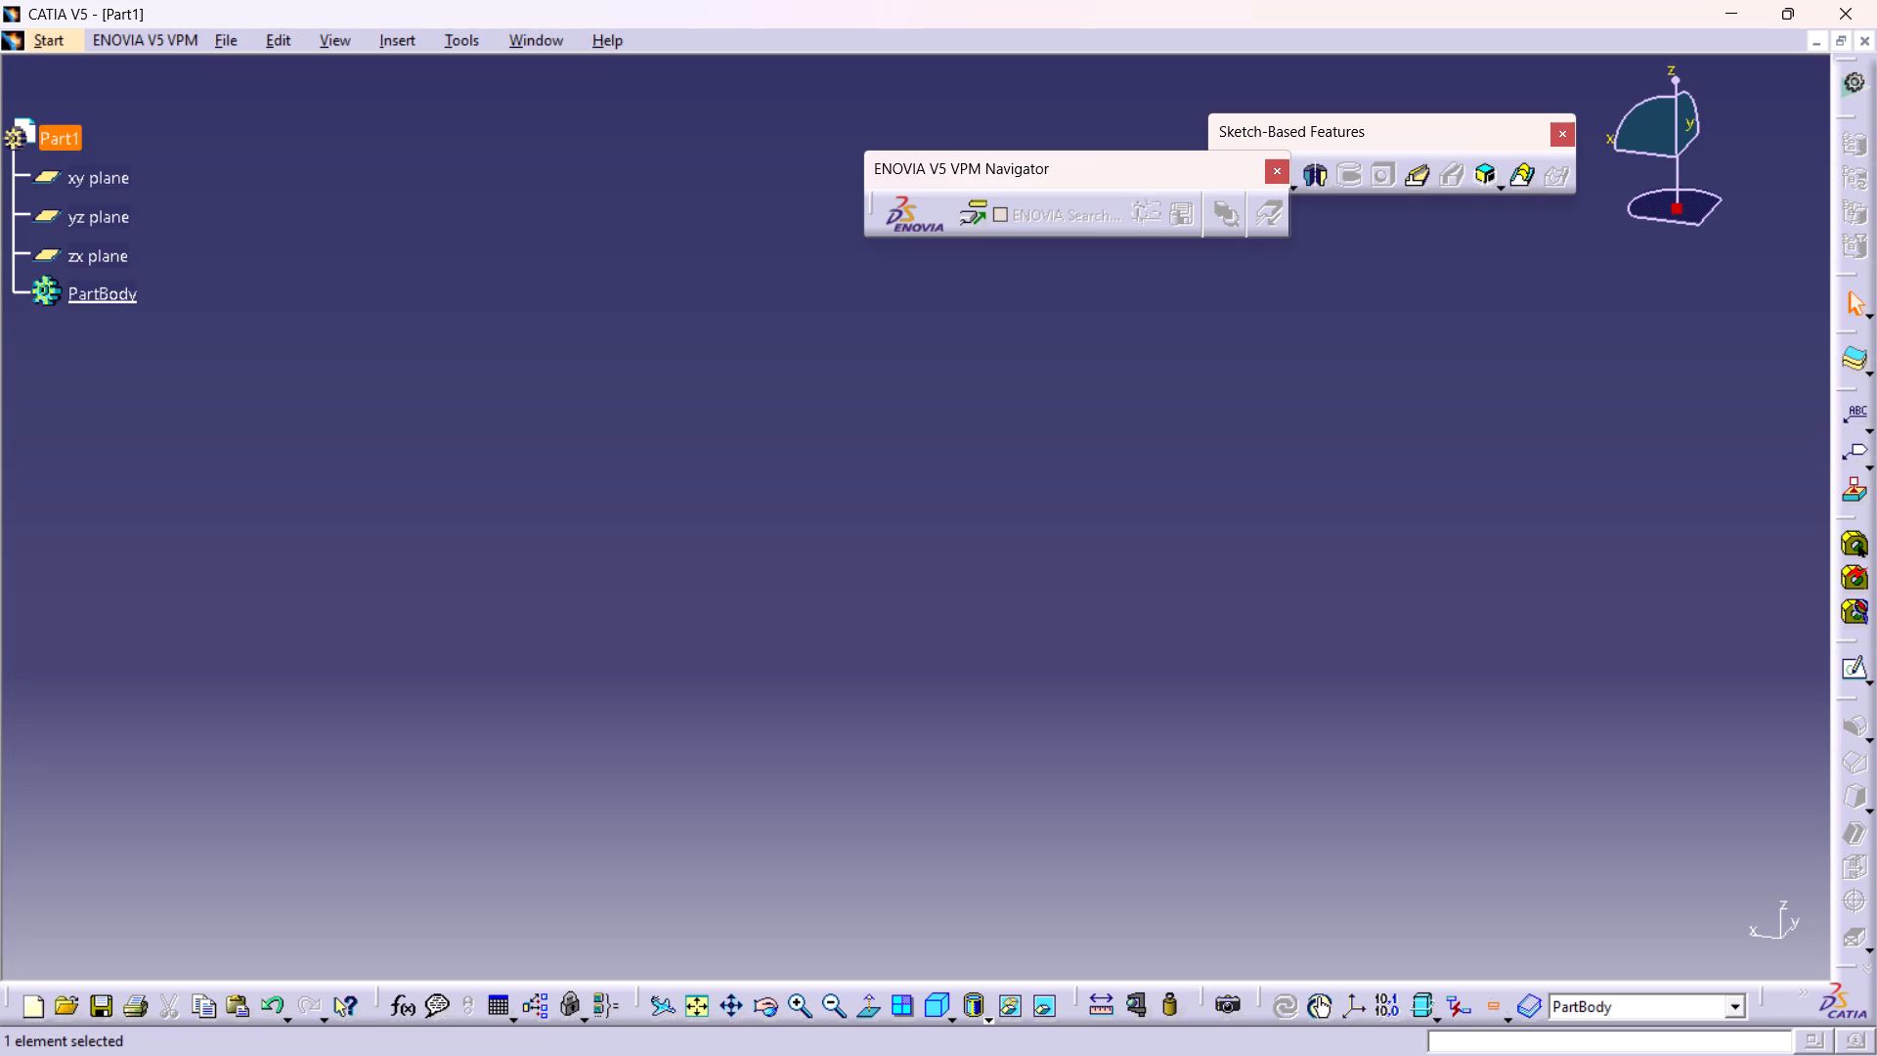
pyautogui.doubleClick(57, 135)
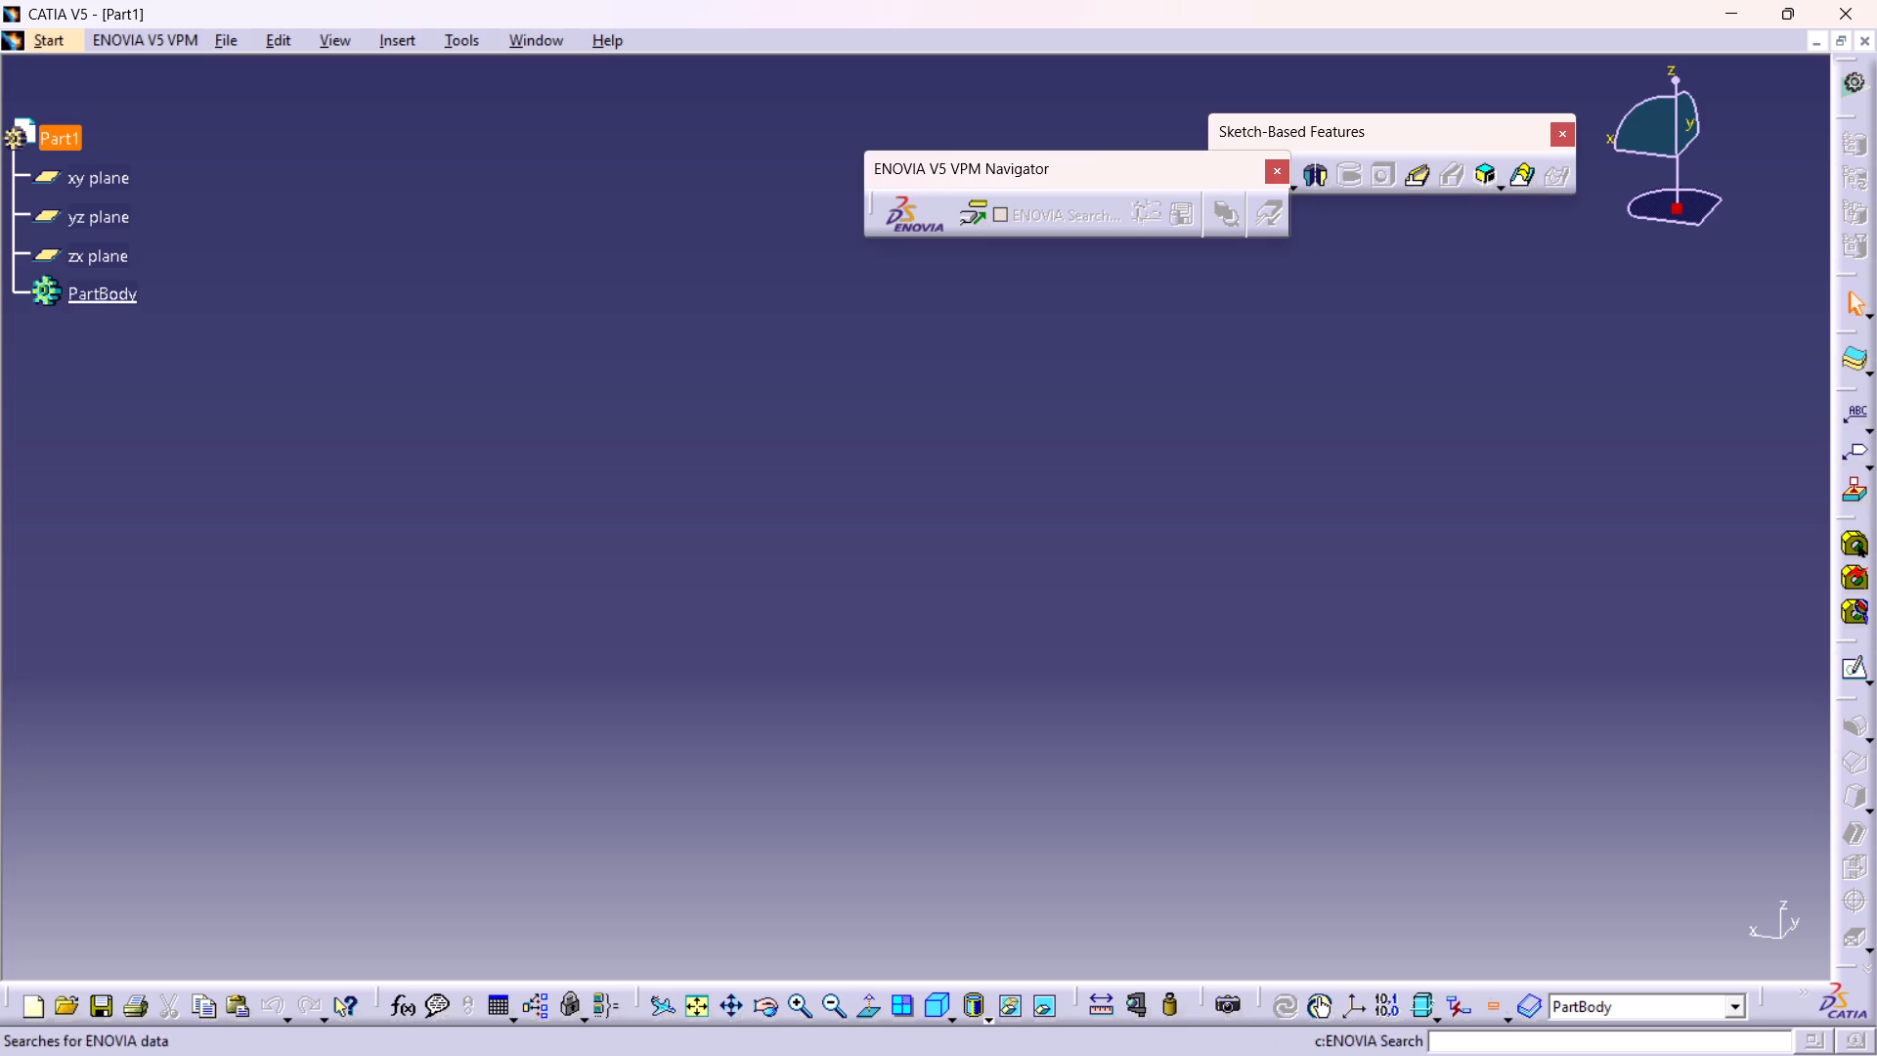
# Dock the floating ENOVIA V5 VPM Navigator toolbar vertically along the window edge beside the specification tree.
pyautogui.moveTo(873, 196); pyautogui.dragTo(508, 449)
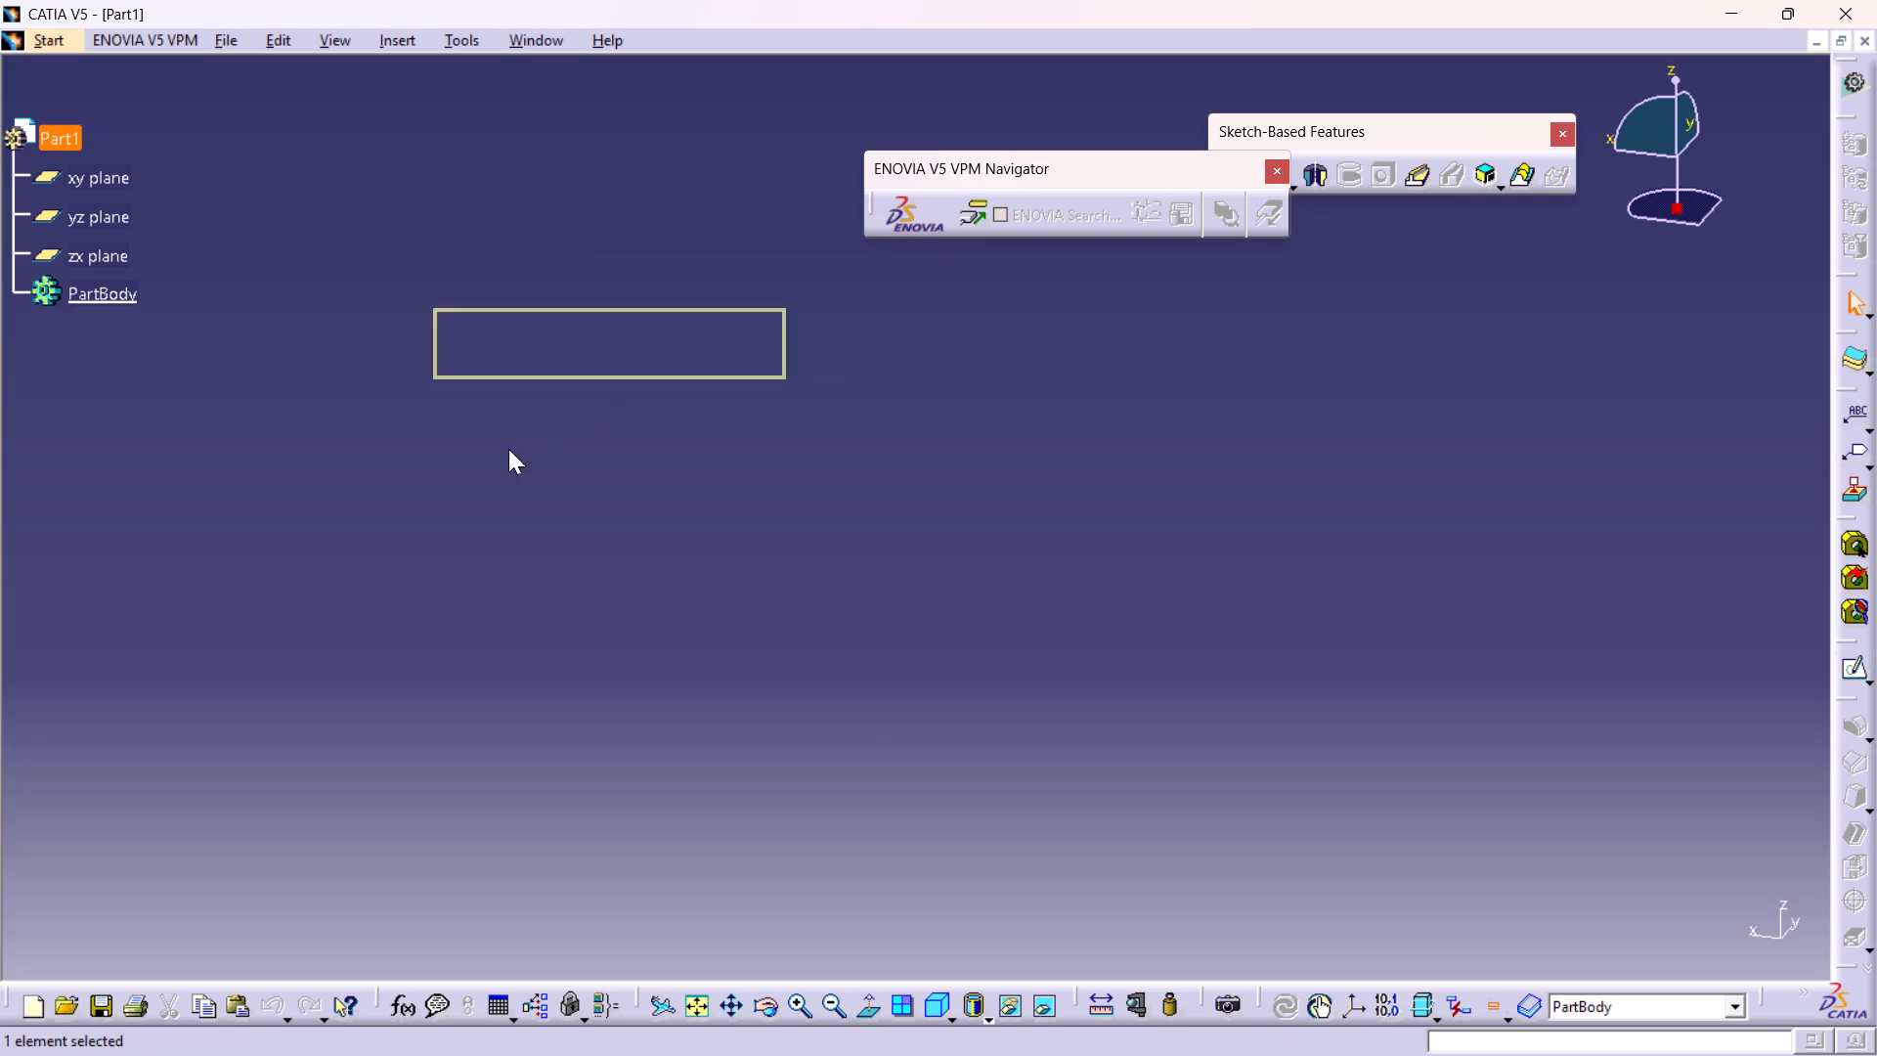
pyautogui.moveTo(508, 449); pyautogui.dragTo(0, 554)
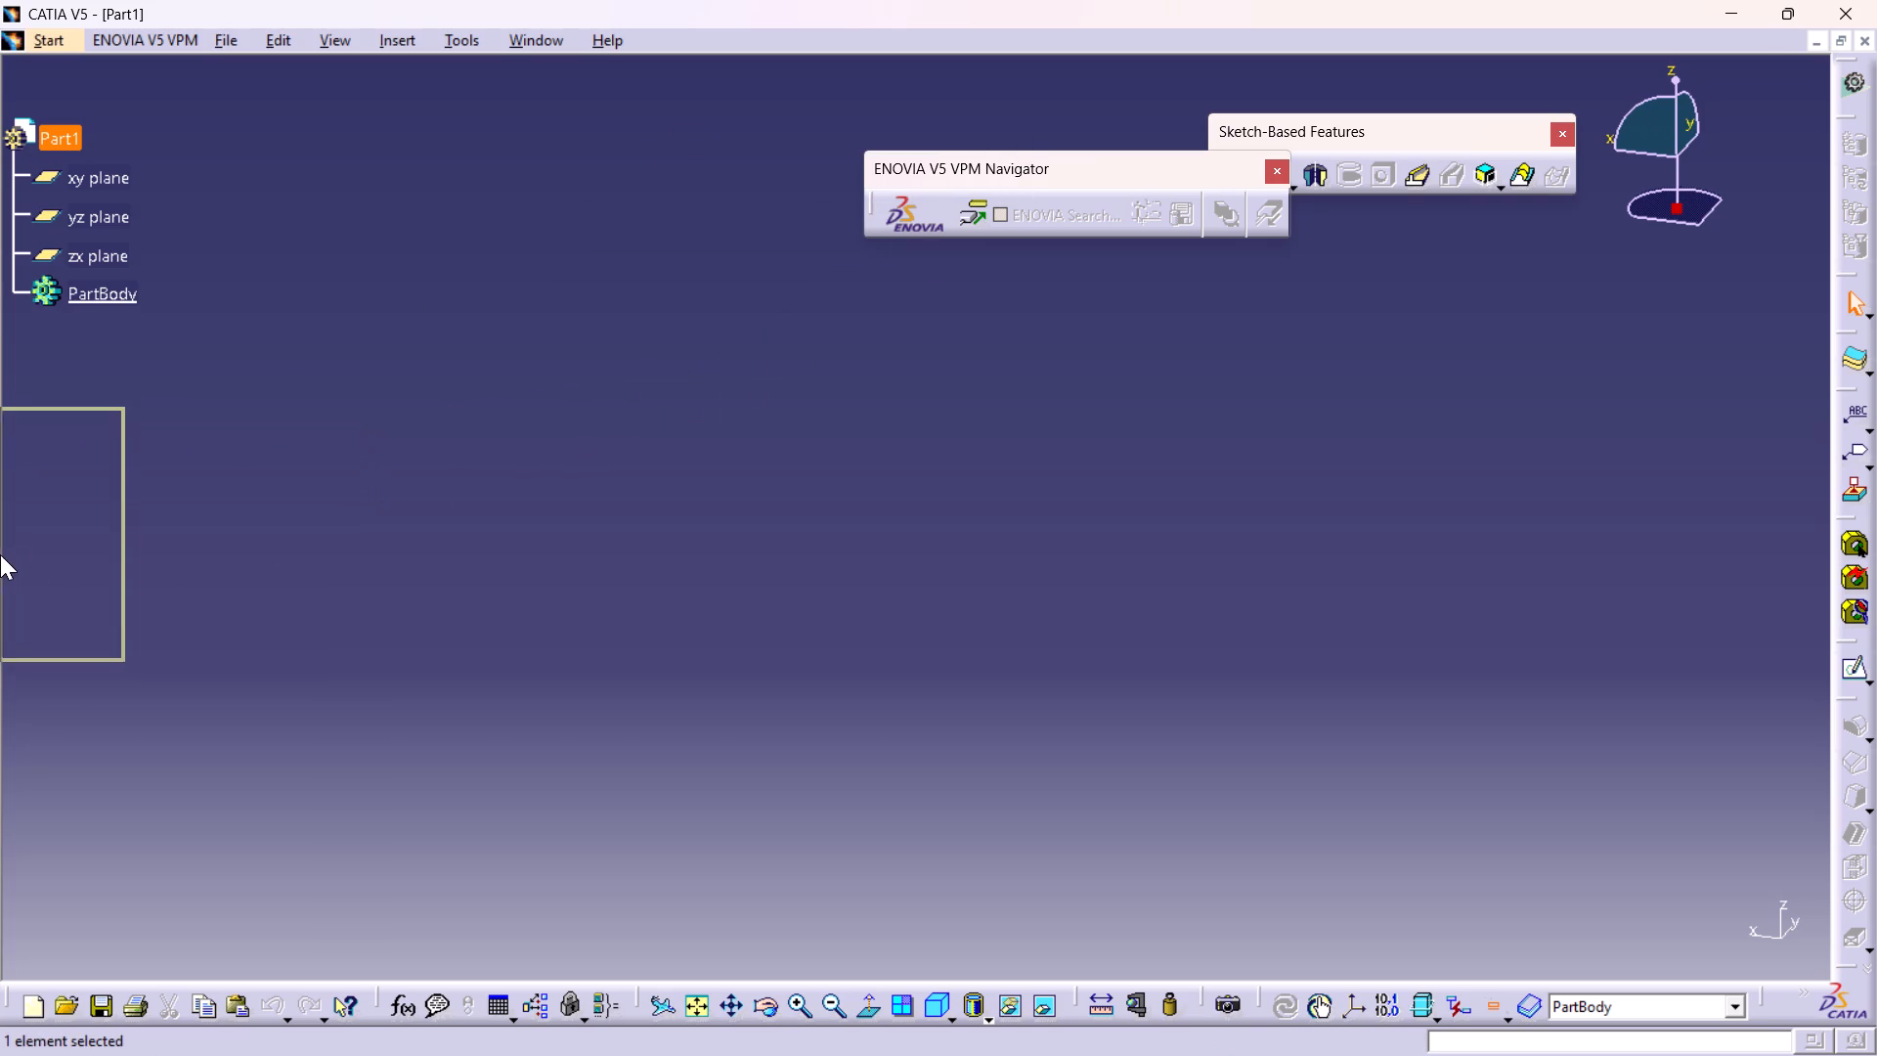
pyautogui.moveTo(0, 554); pyautogui.dragTo(0, 556)
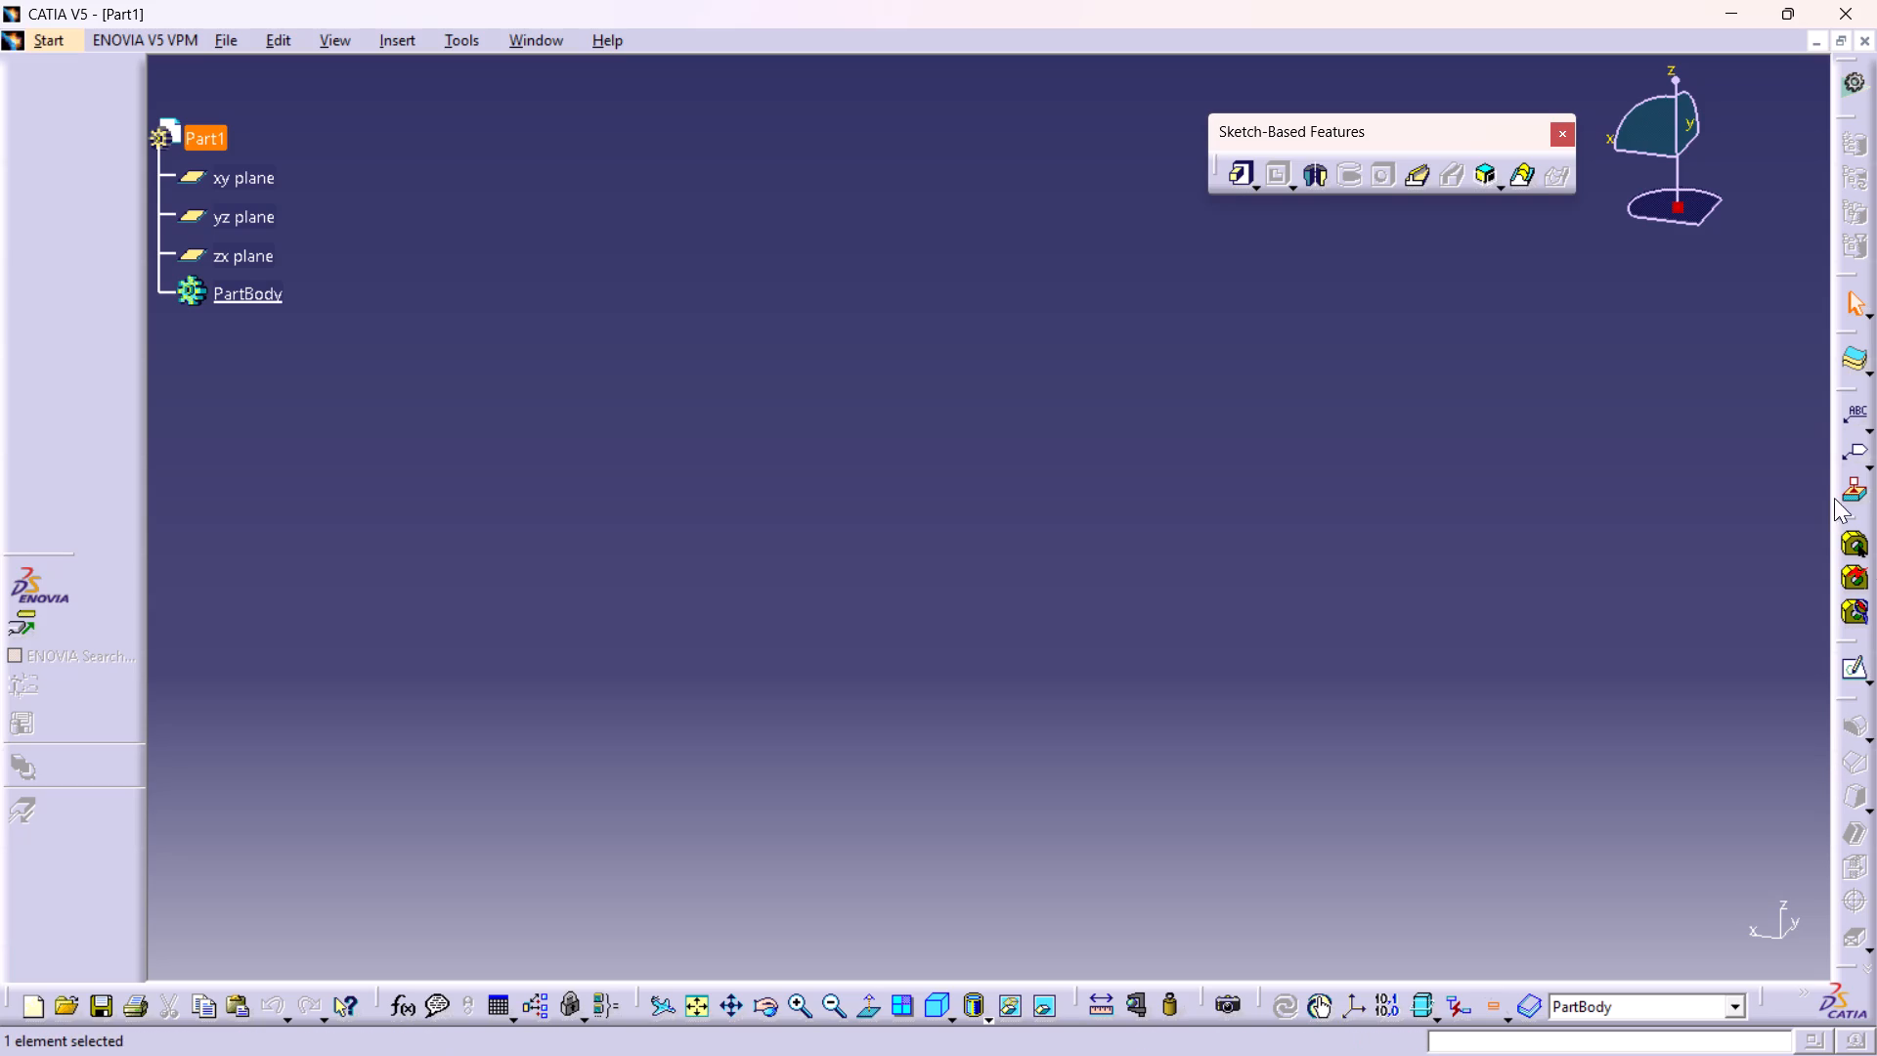
# Start the Sketch command, float its toolbar below the compass, and redock it in the vertical toolbar column.
pyautogui.doubleClick(1854, 669)
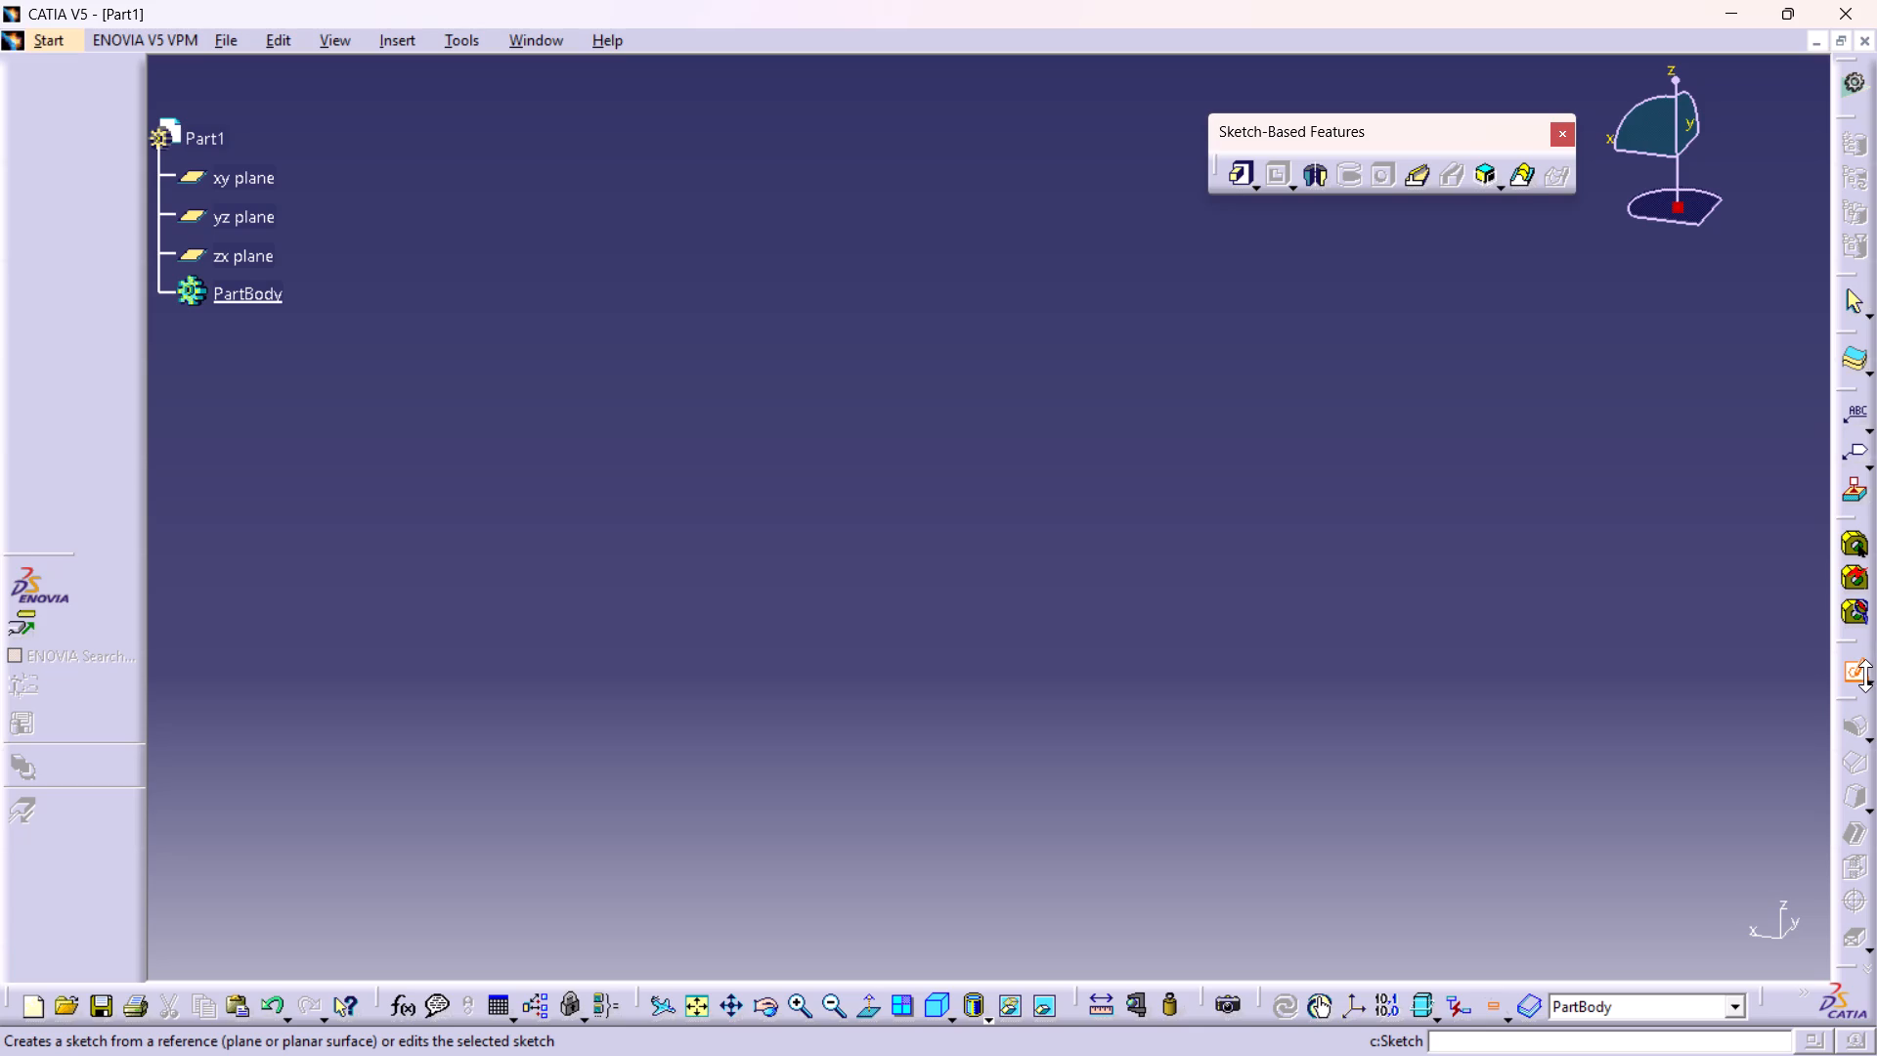
pyautogui.moveTo(1842, 640); pyautogui.dragTo(1701, 450)
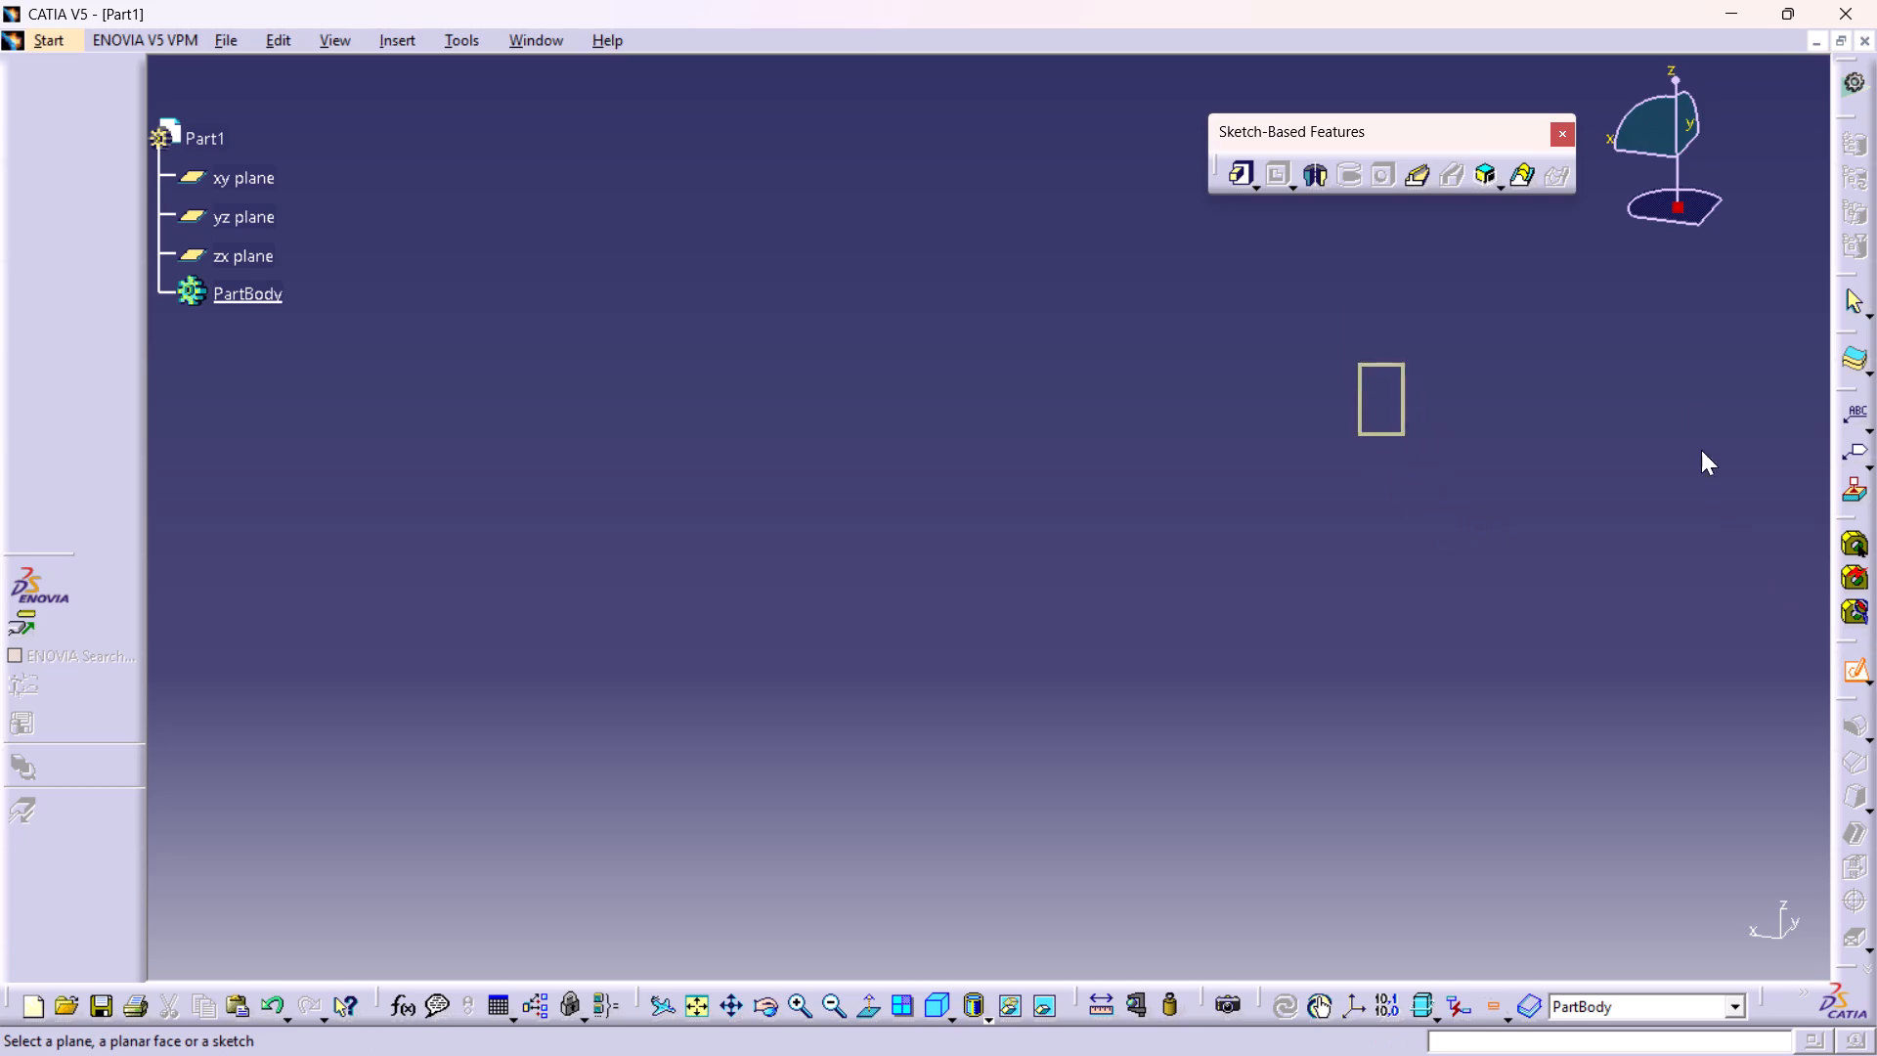
pyautogui.moveTo(1701, 450); pyautogui.dragTo(1710, 333)
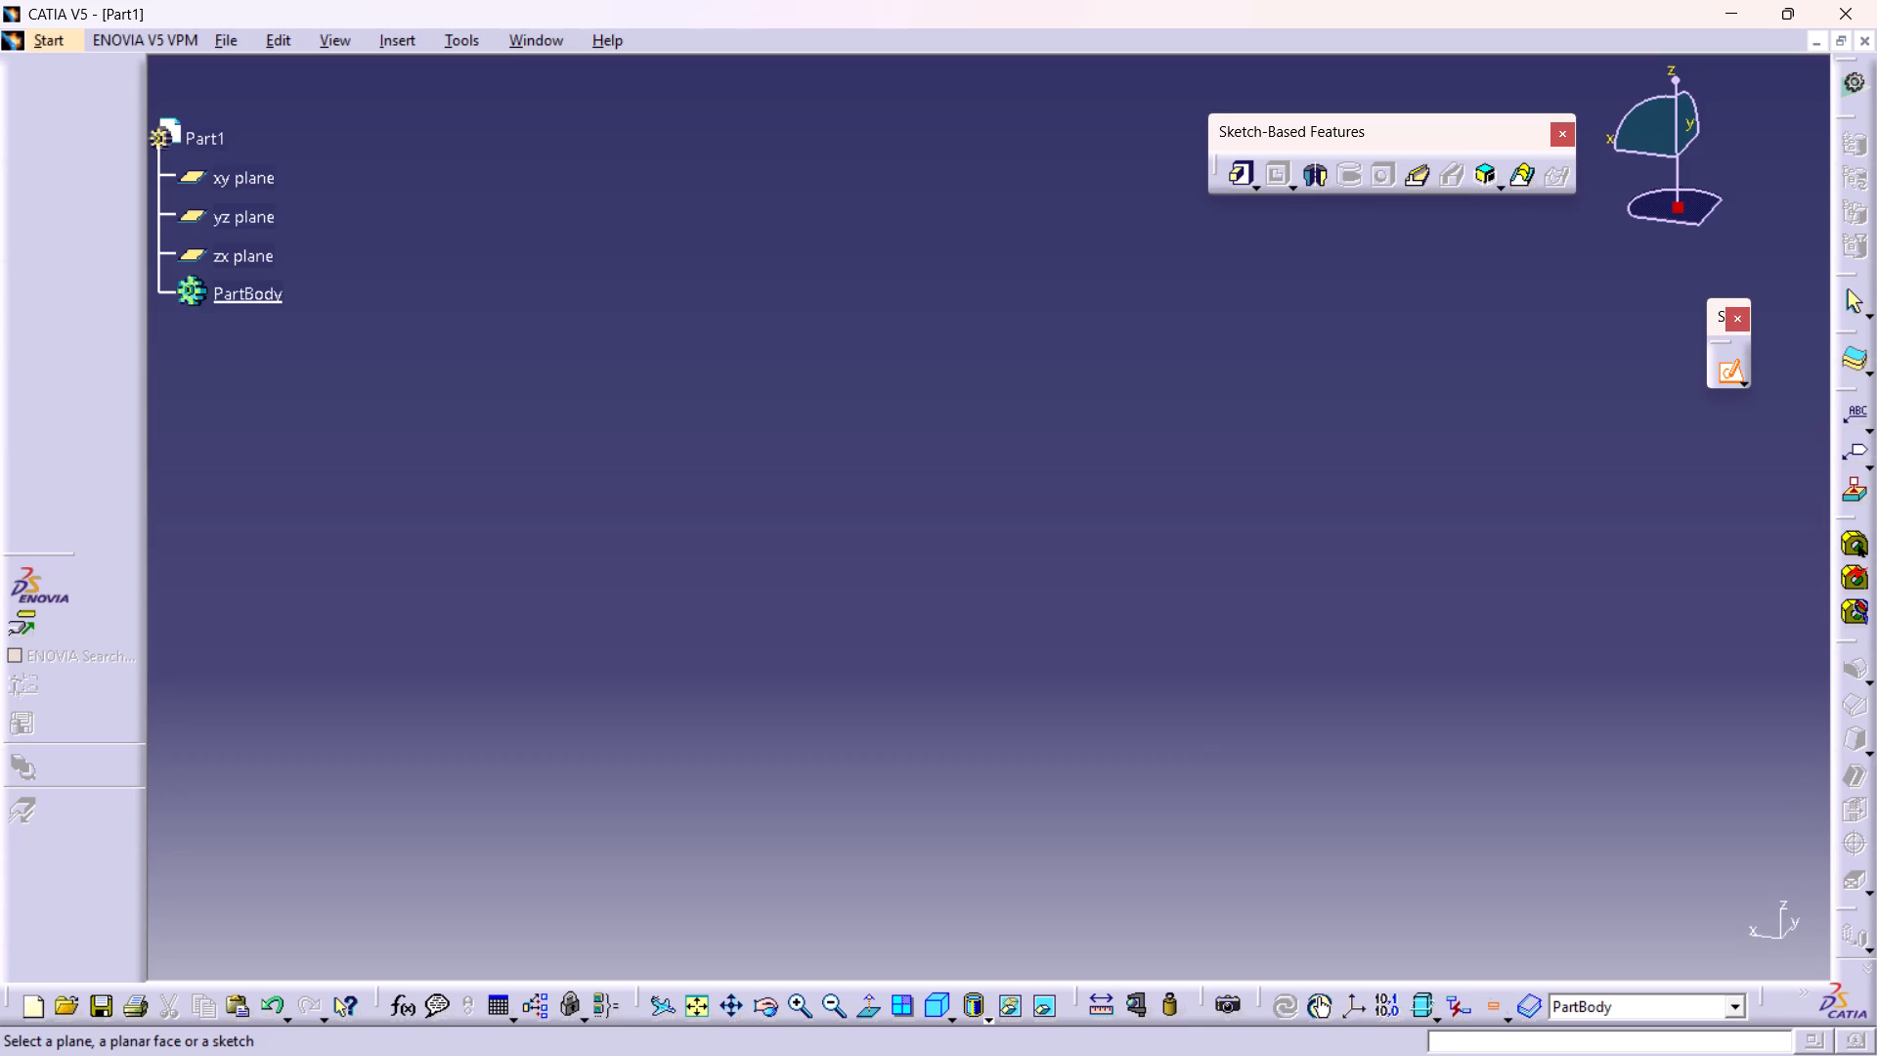
pyautogui.moveTo(1718, 311); pyautogui.dragTo(1873, 596)
pyautogui.moveTo(1873, 596); pyautogui.dragTo(1828, 627)
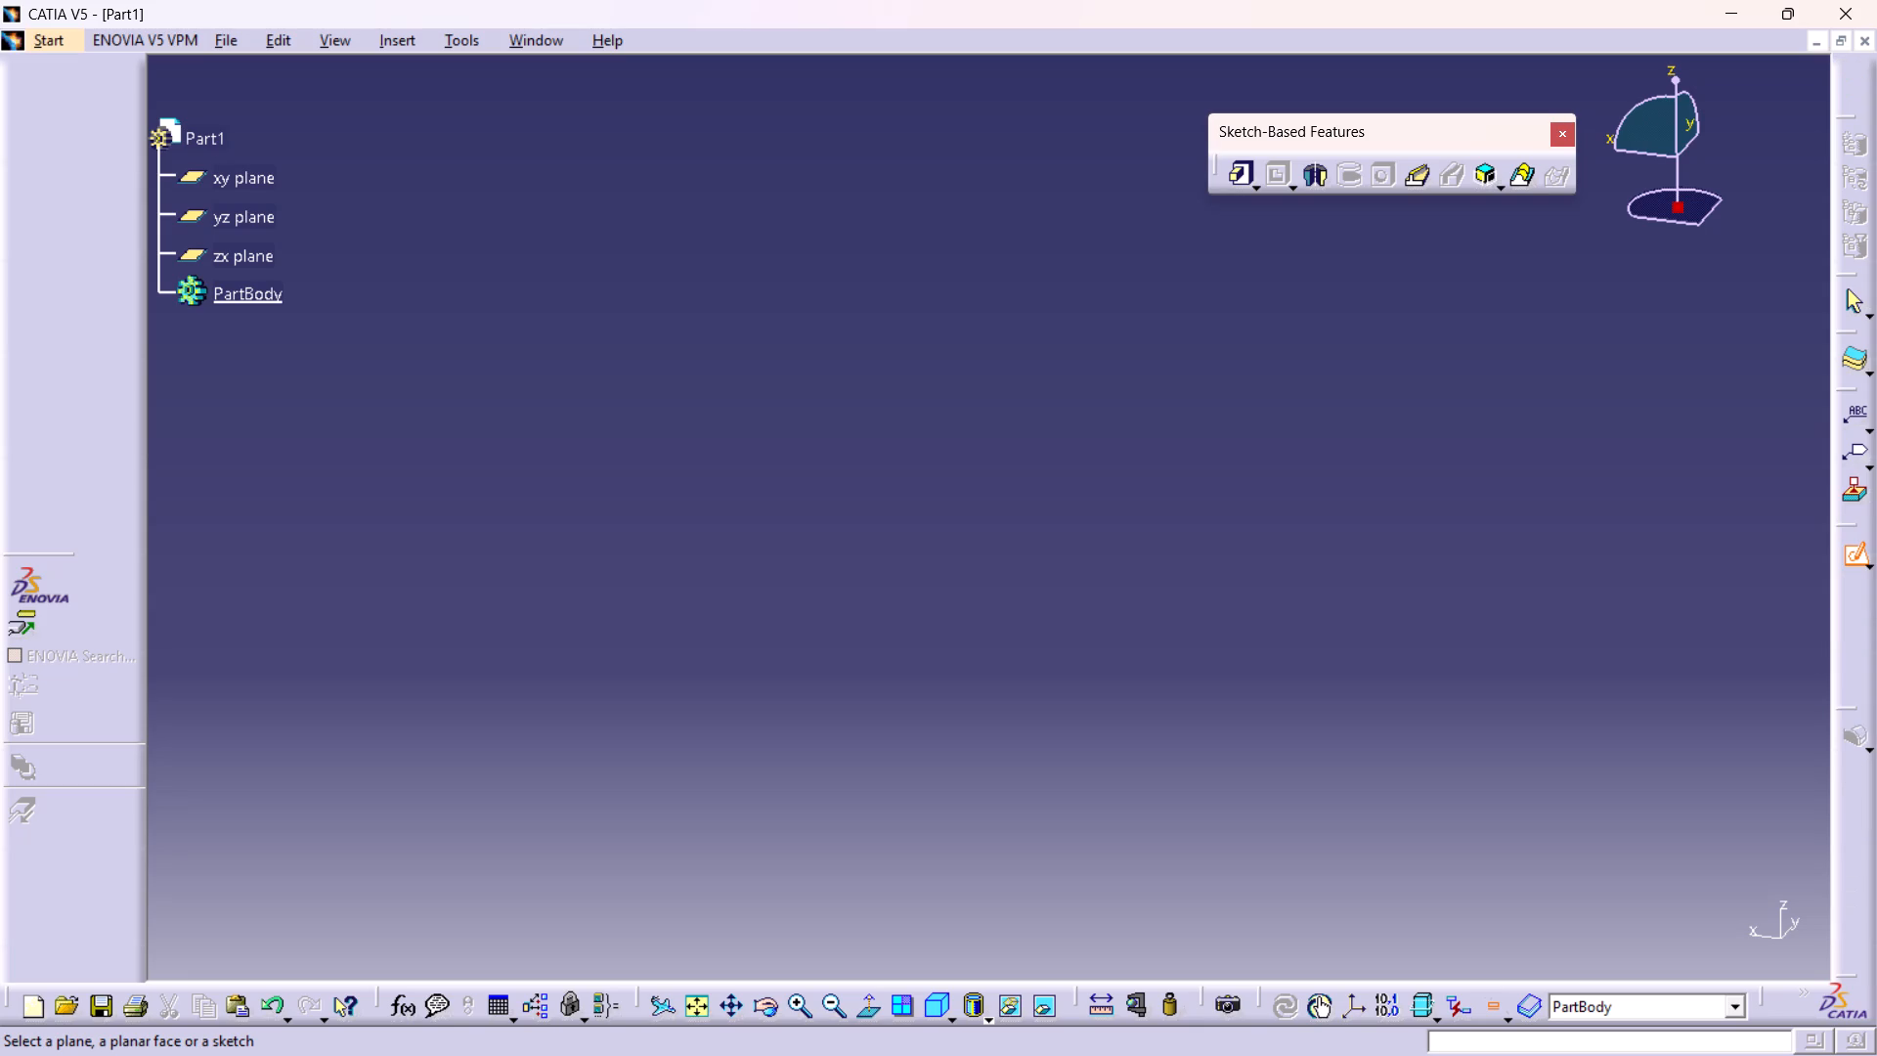
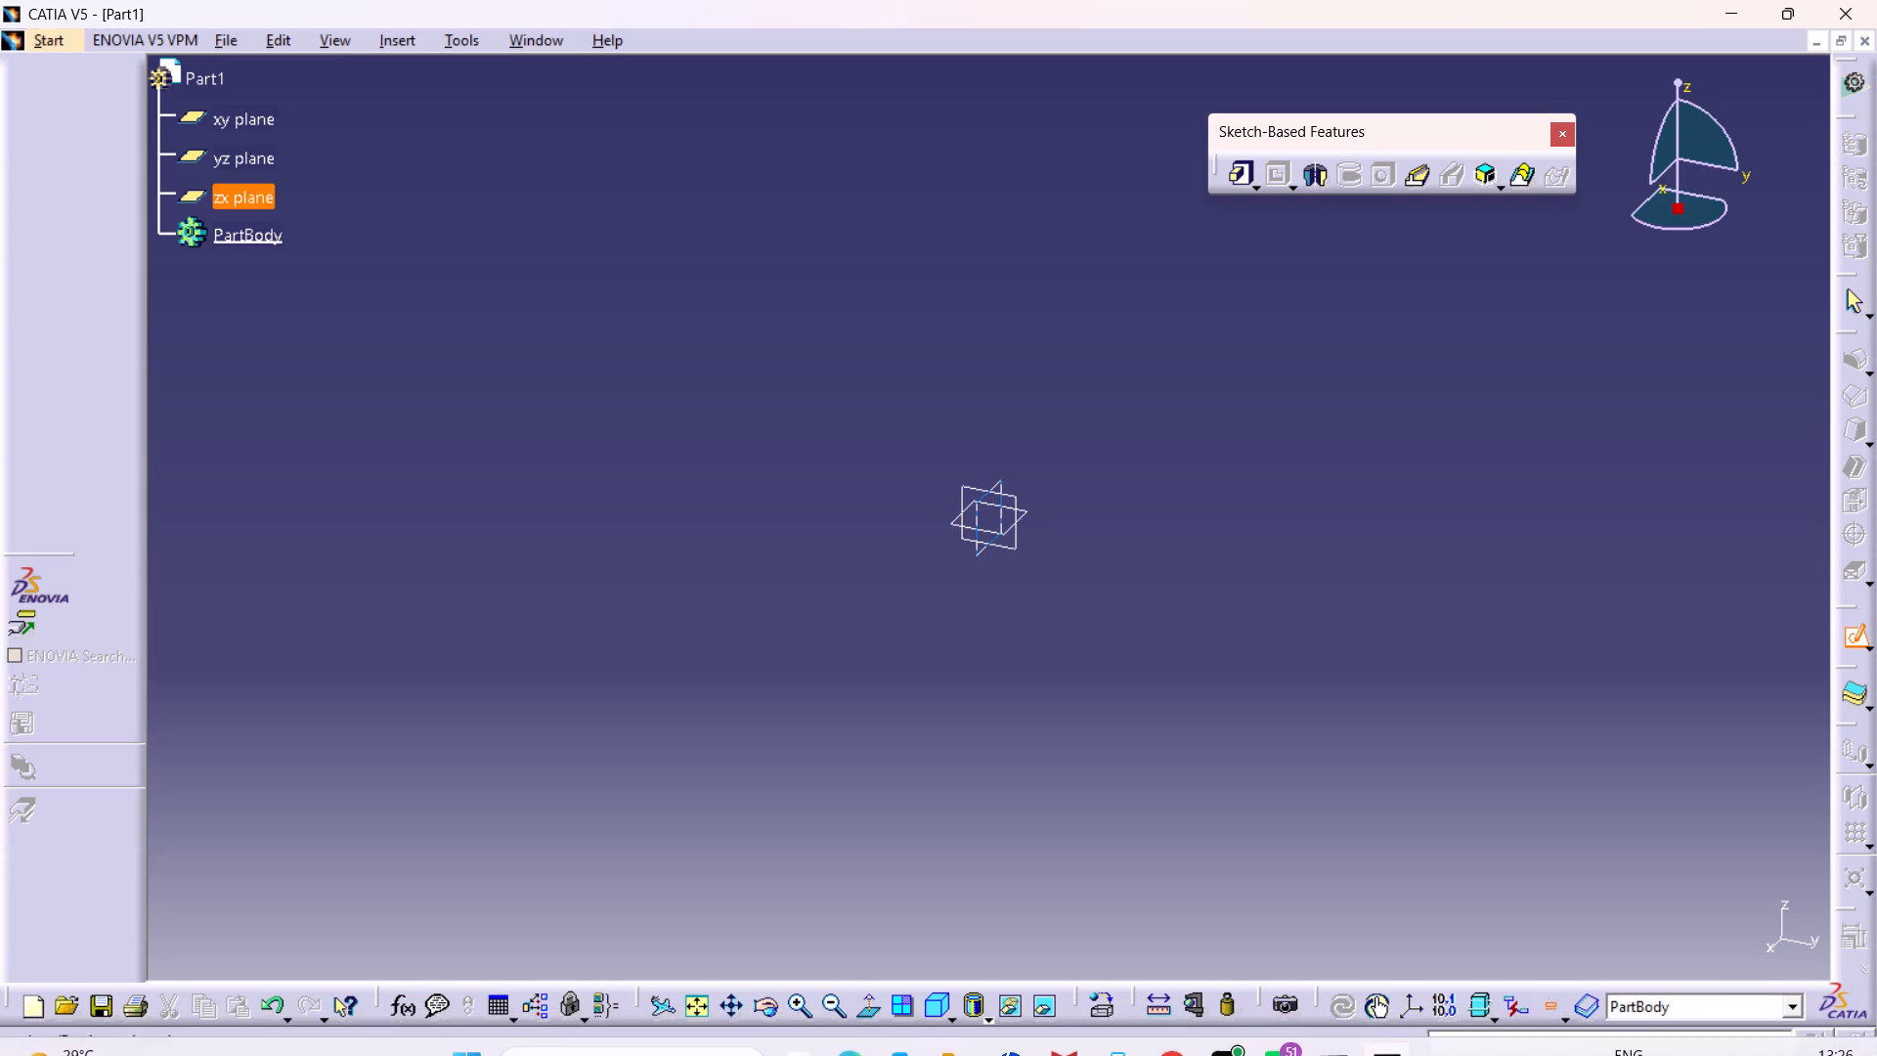
# Sketch two concentric circles centred on the origin of the xy plane, about 85 mm and 55 mm in diameter.
pyautogui.click(1027, 511)
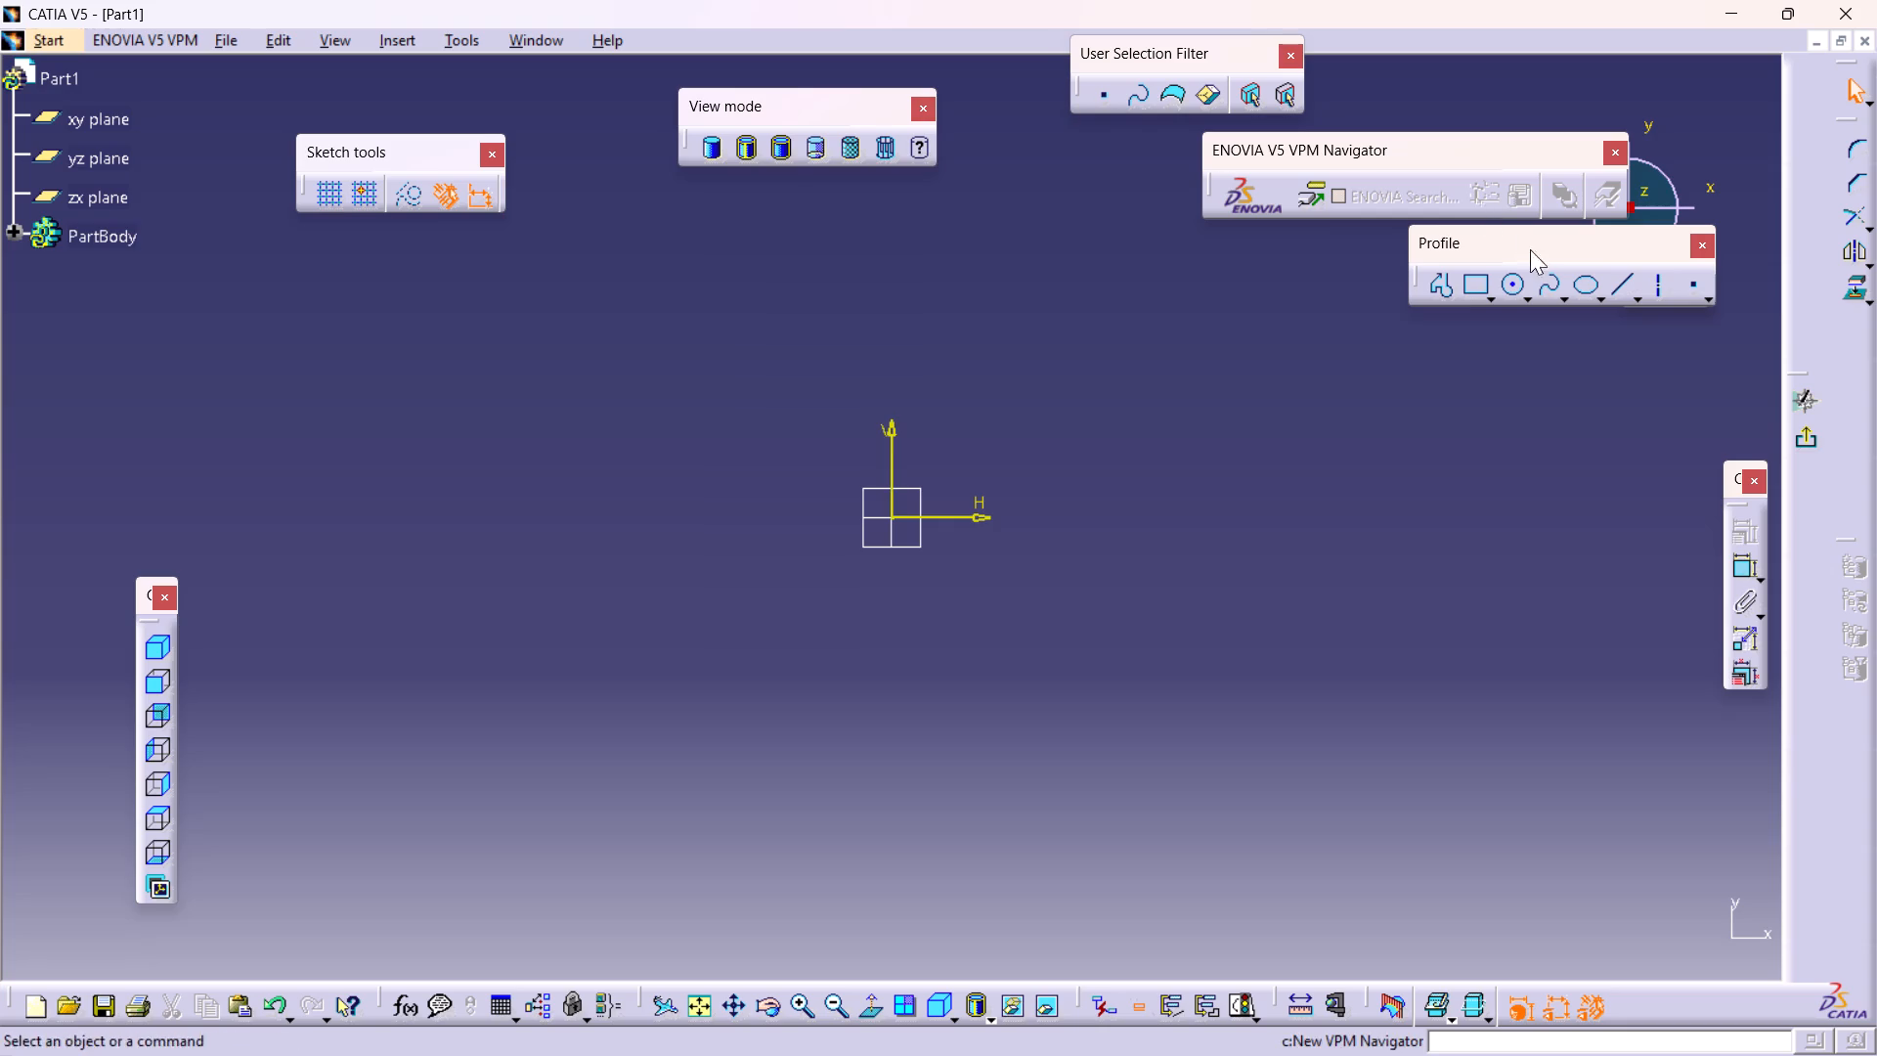
pyautogui.click(1507, 289)
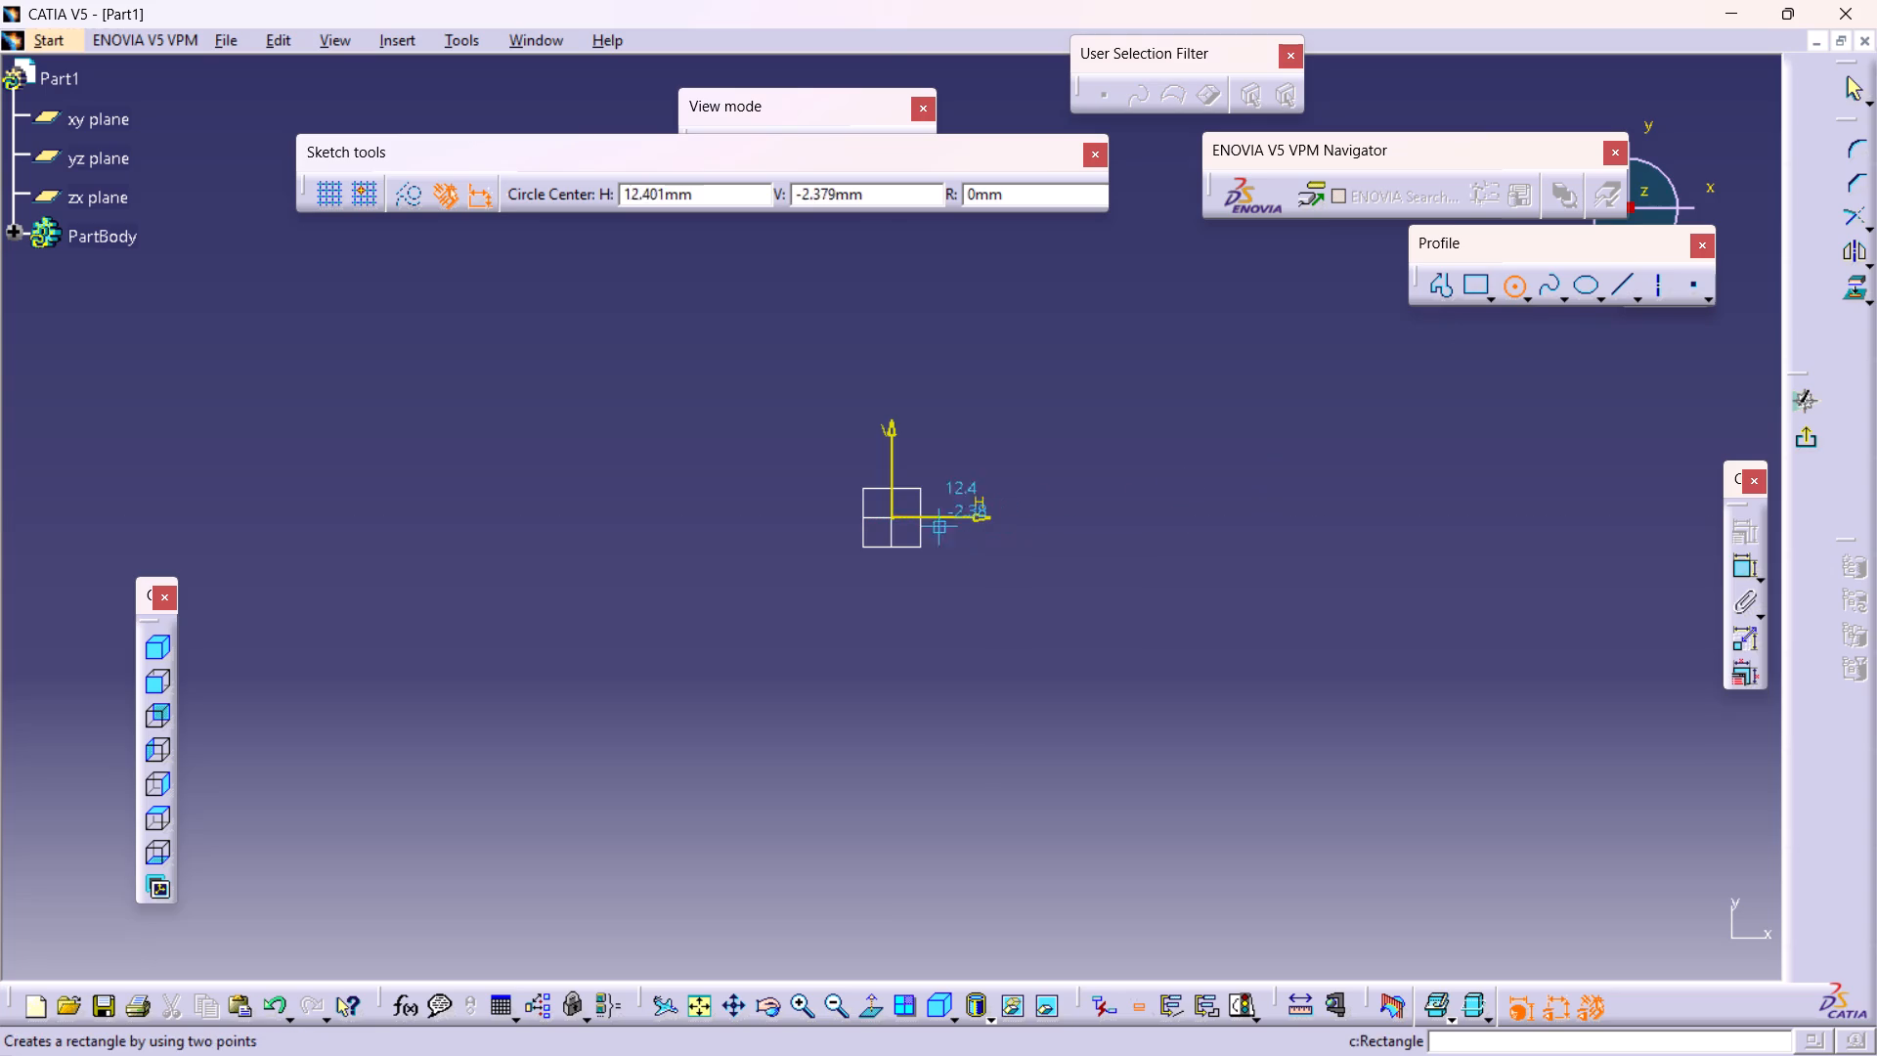
pyautogui.click(893, 514)
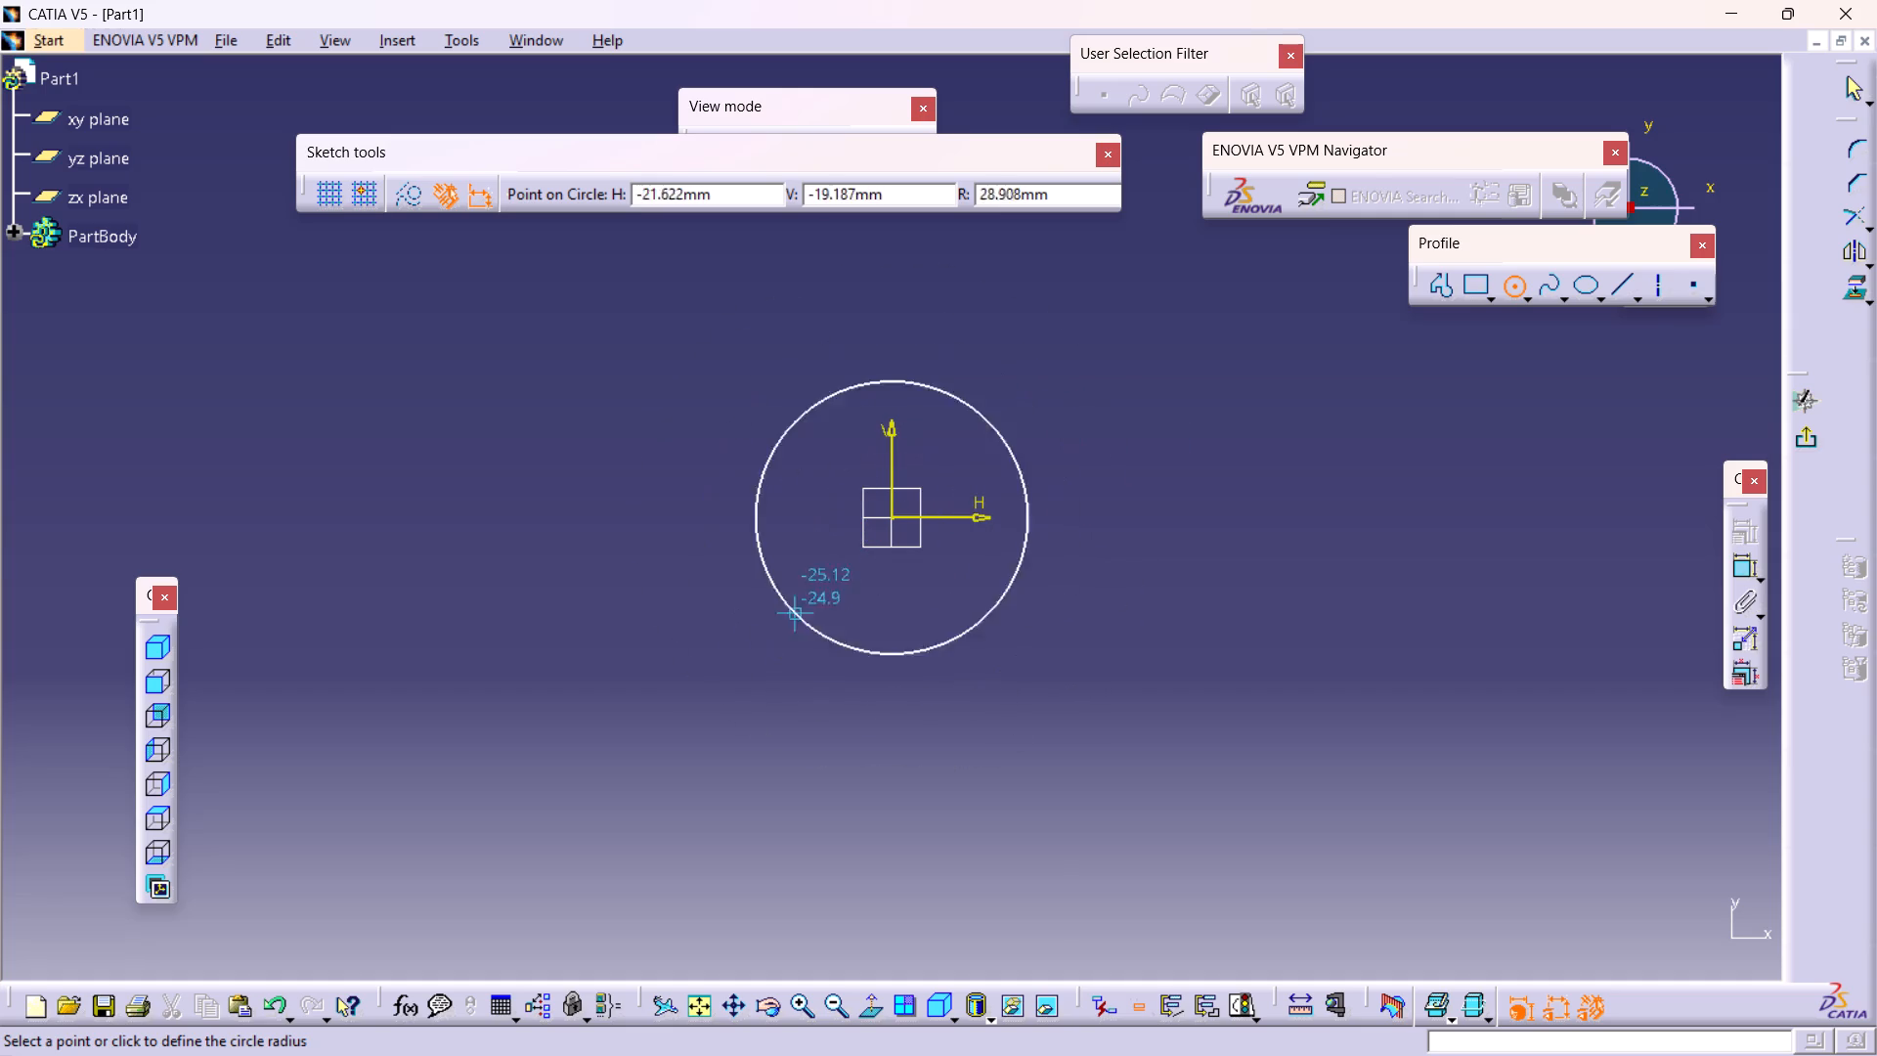
pyautogui.click(1014, 630)
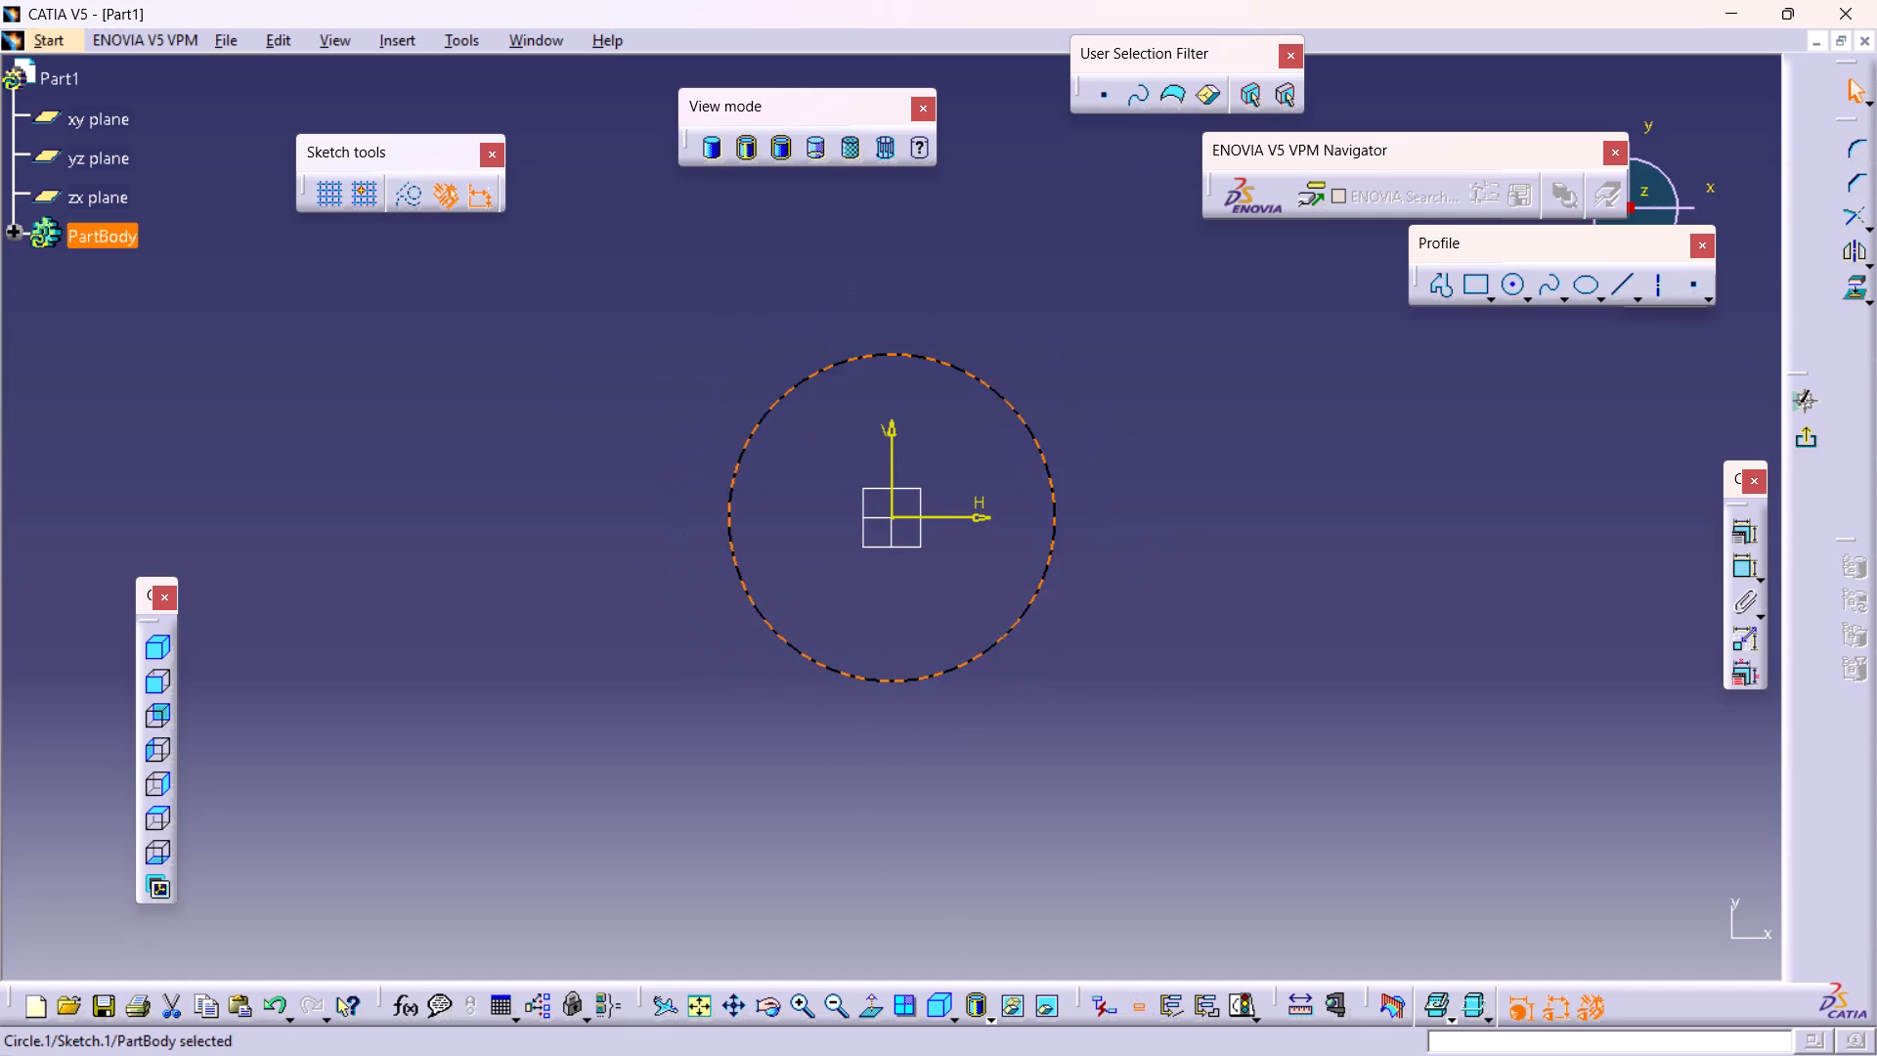
pyautogui.click(1512, 286)
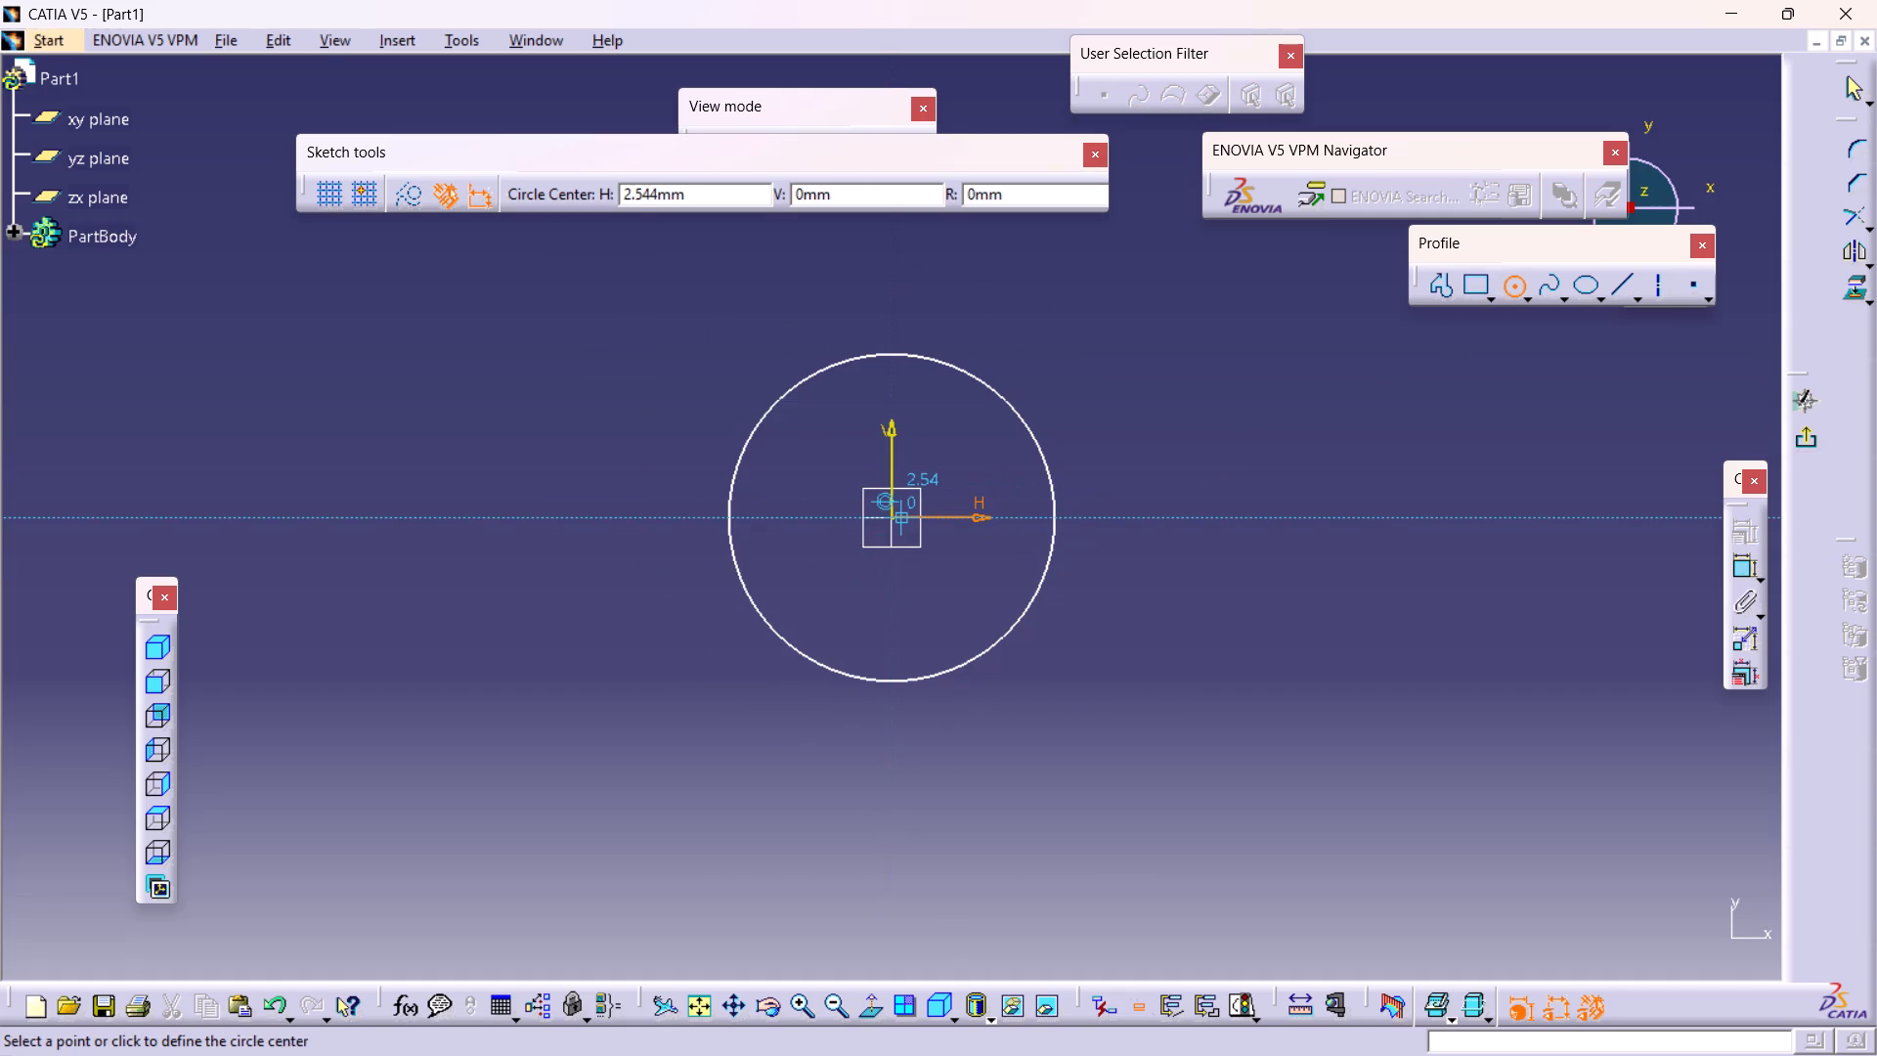
pyautogui.click(891, 516)
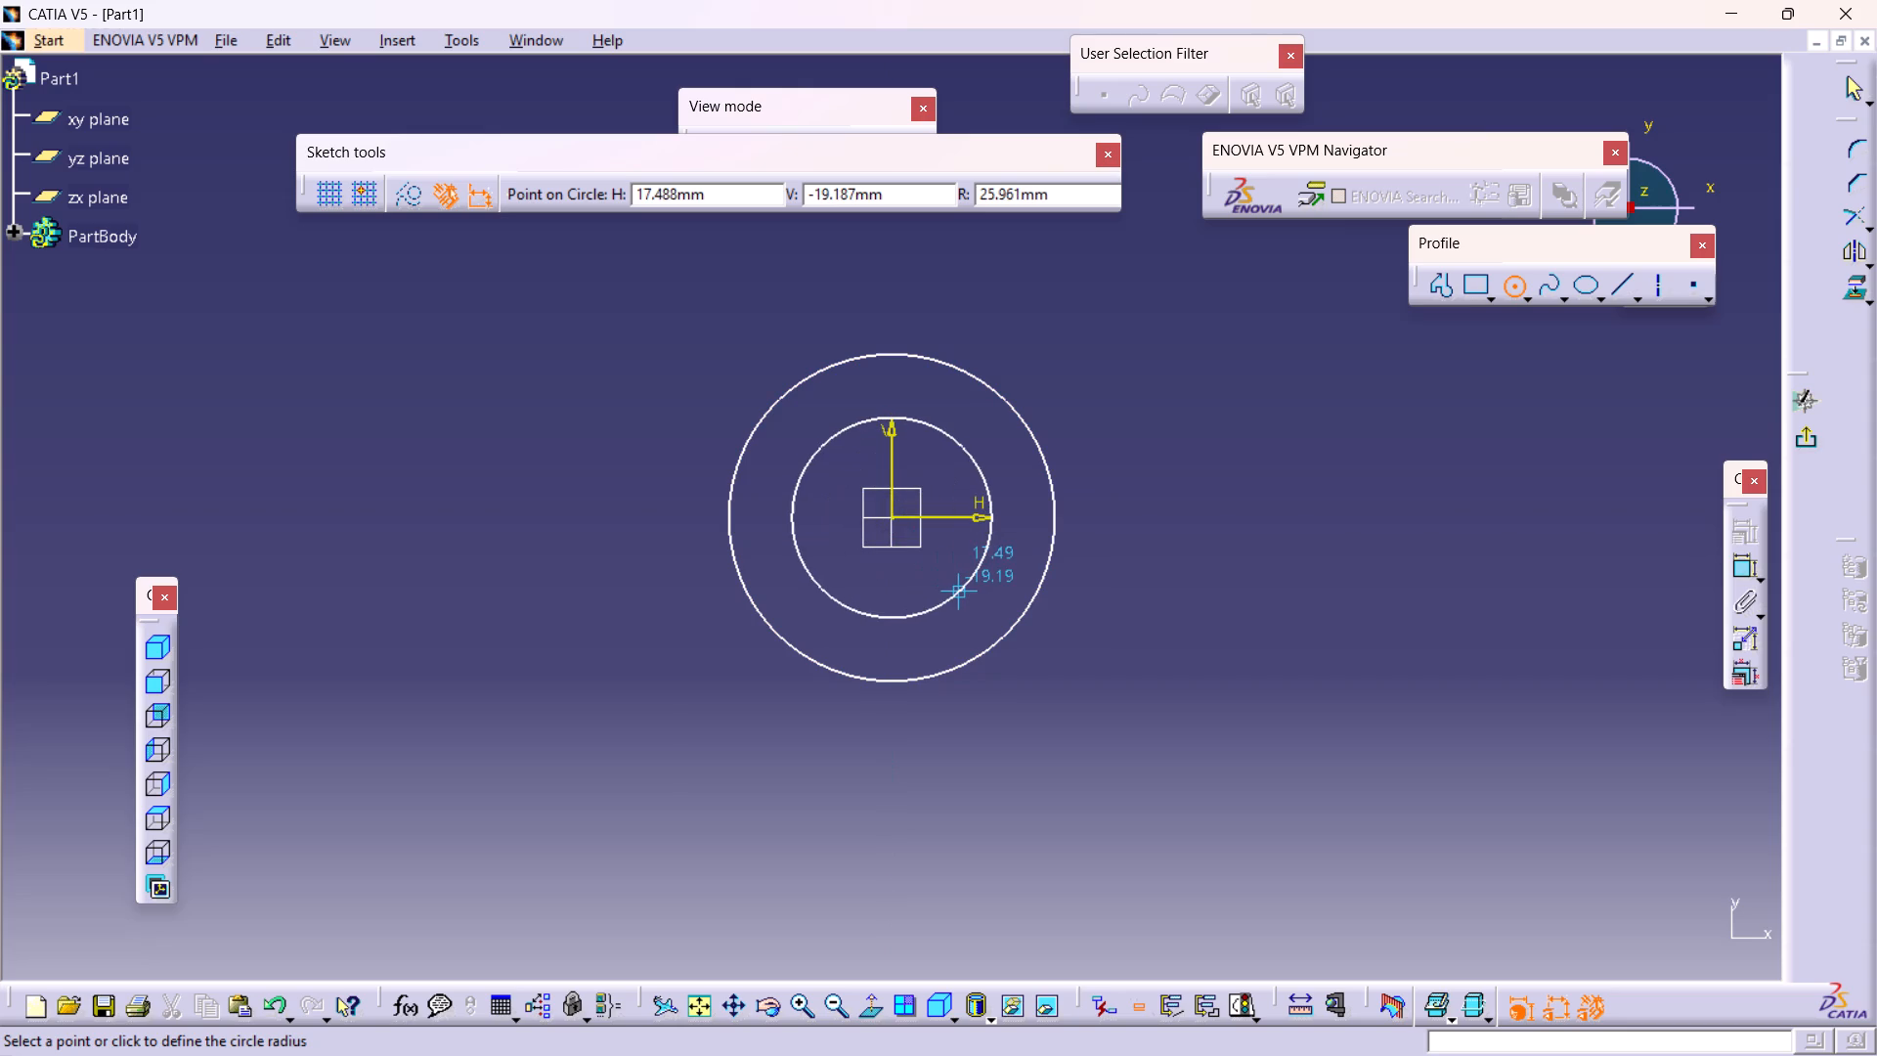
pyautogui.click(962, 594)
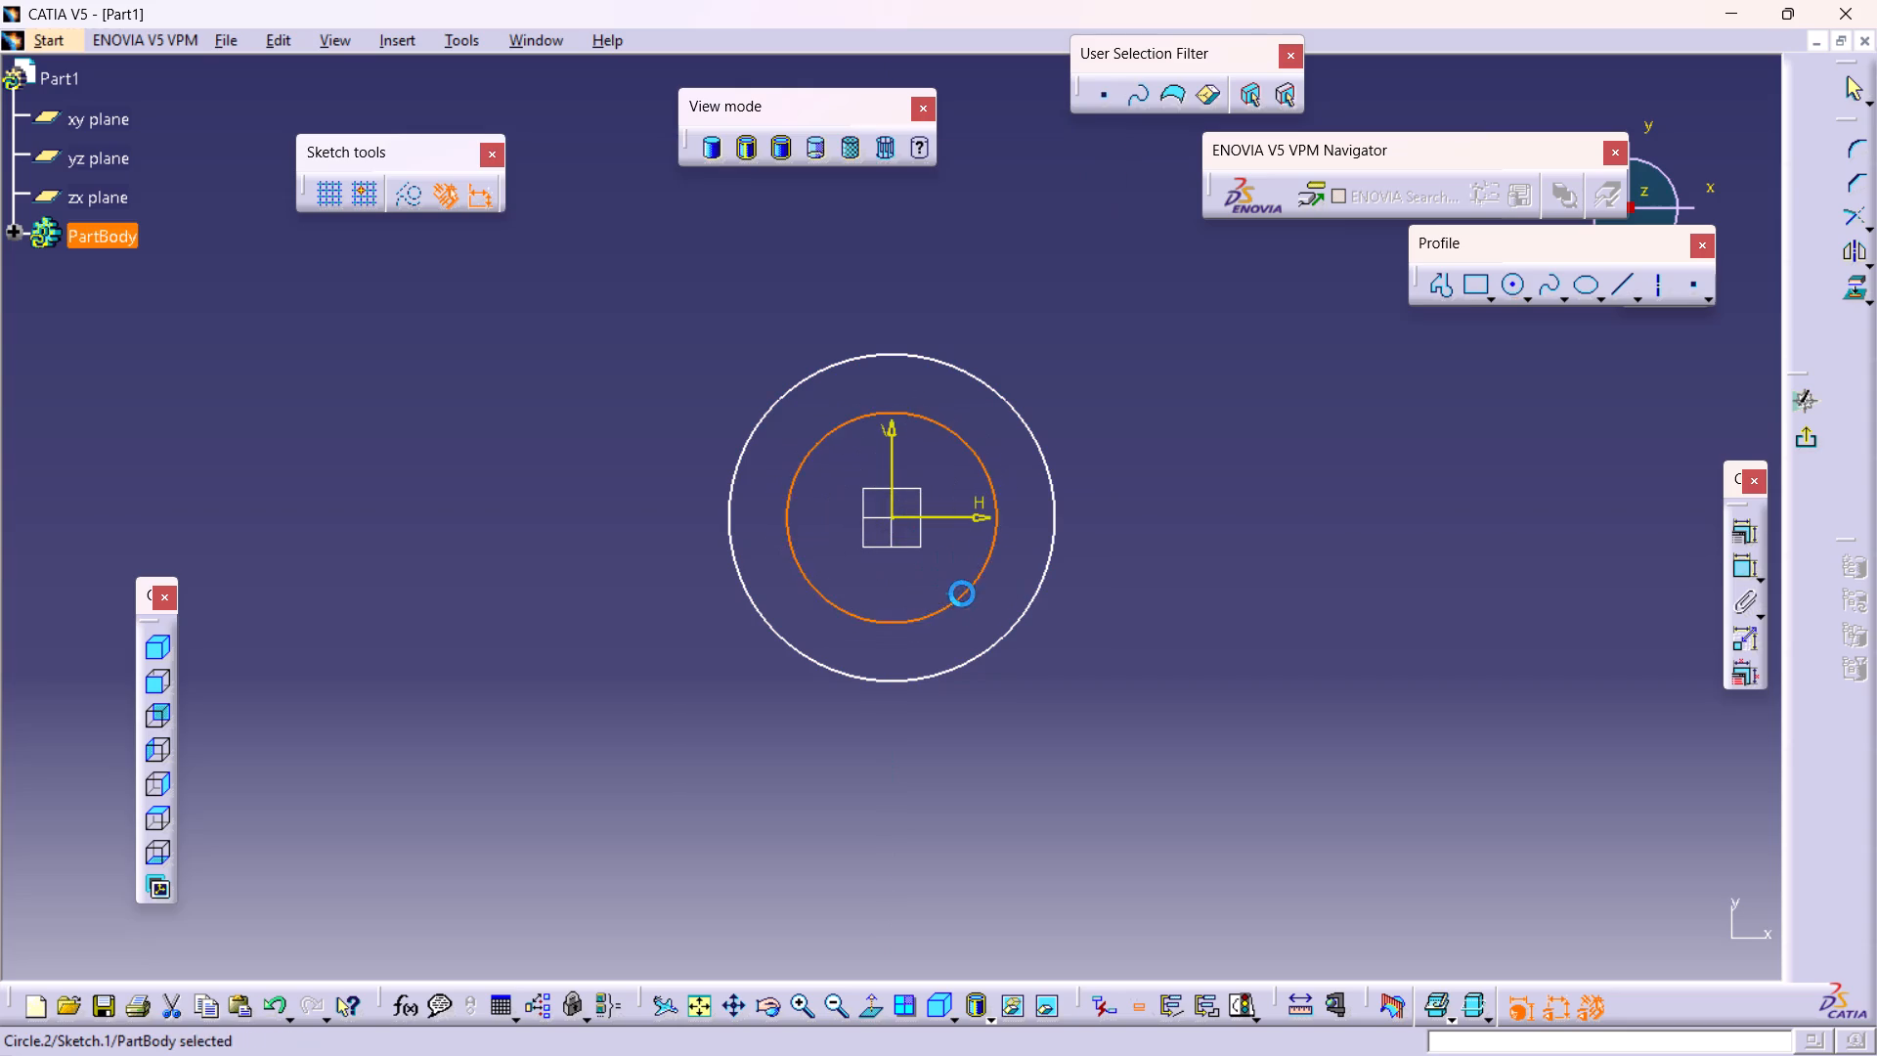
# Add diameter constraints to the inner circle and the outer circle, placing both dimensions outside the profile.
pyautogui.doubleClick(1748, 572)
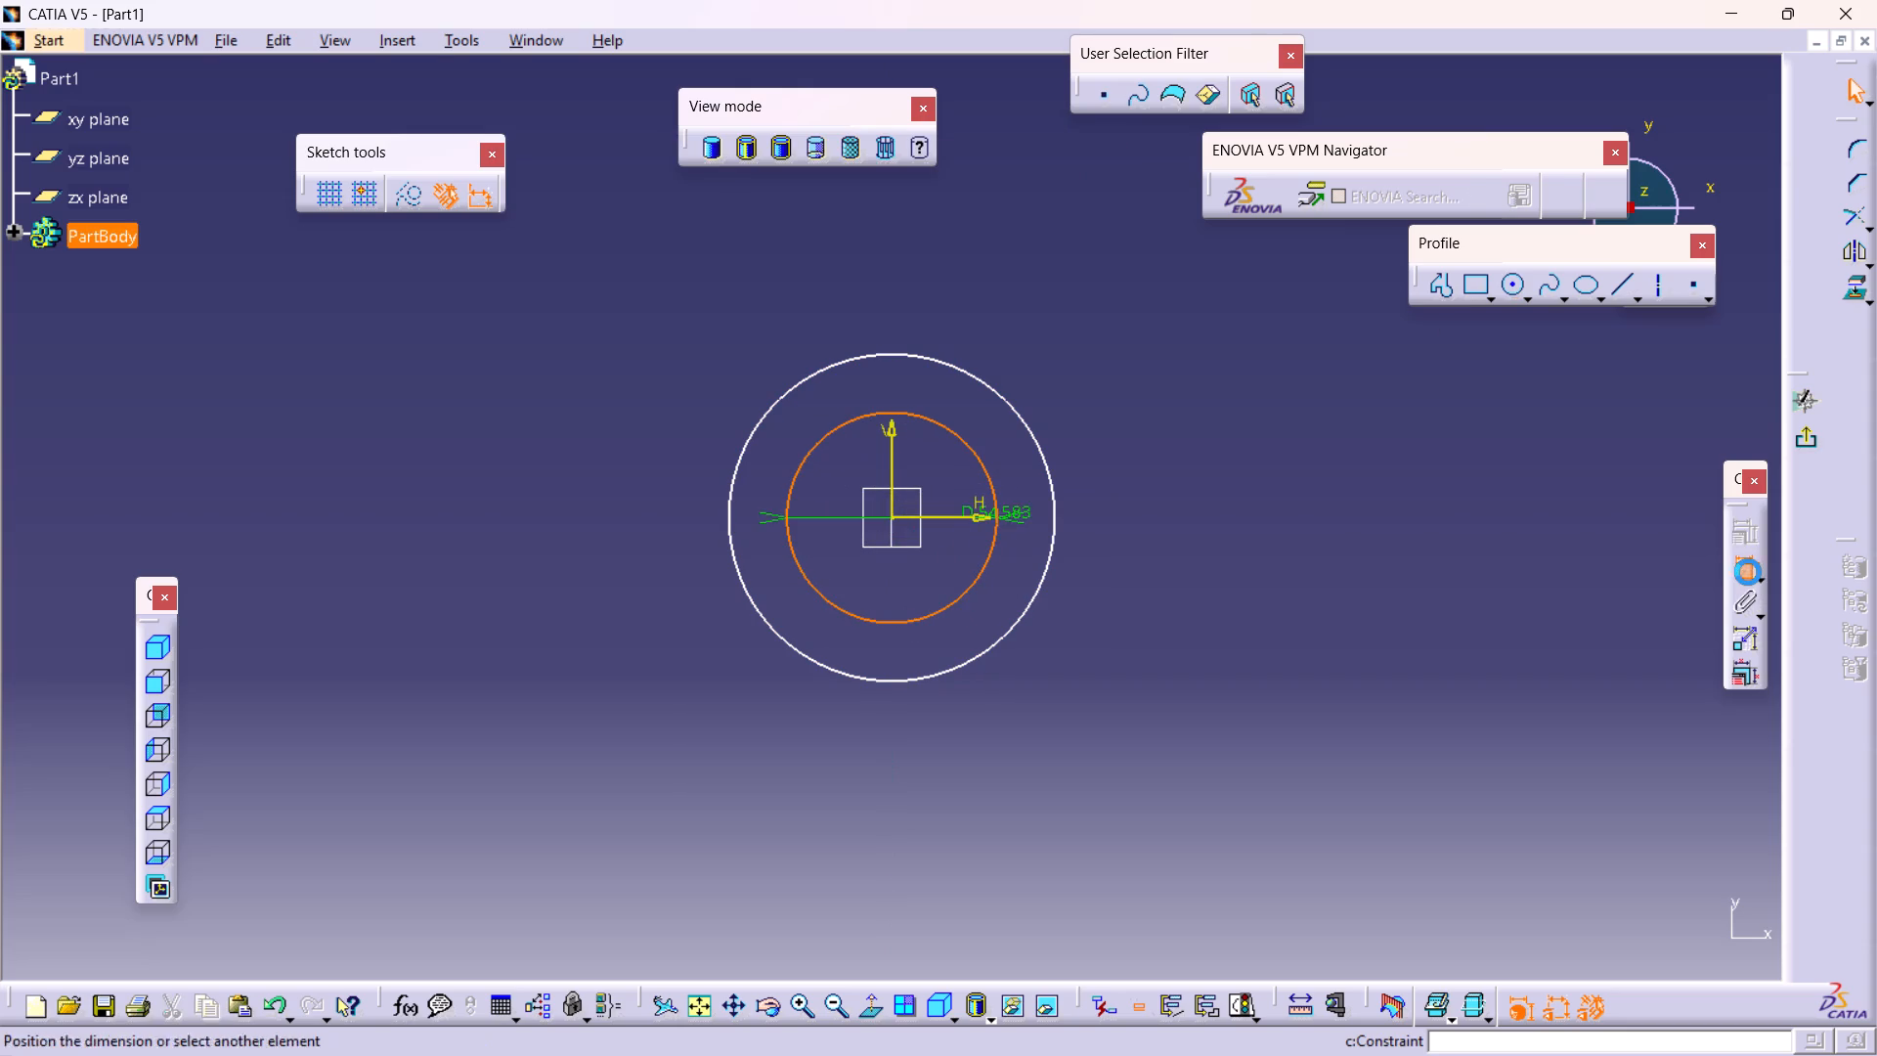
pyautogui.click(1050, 689)
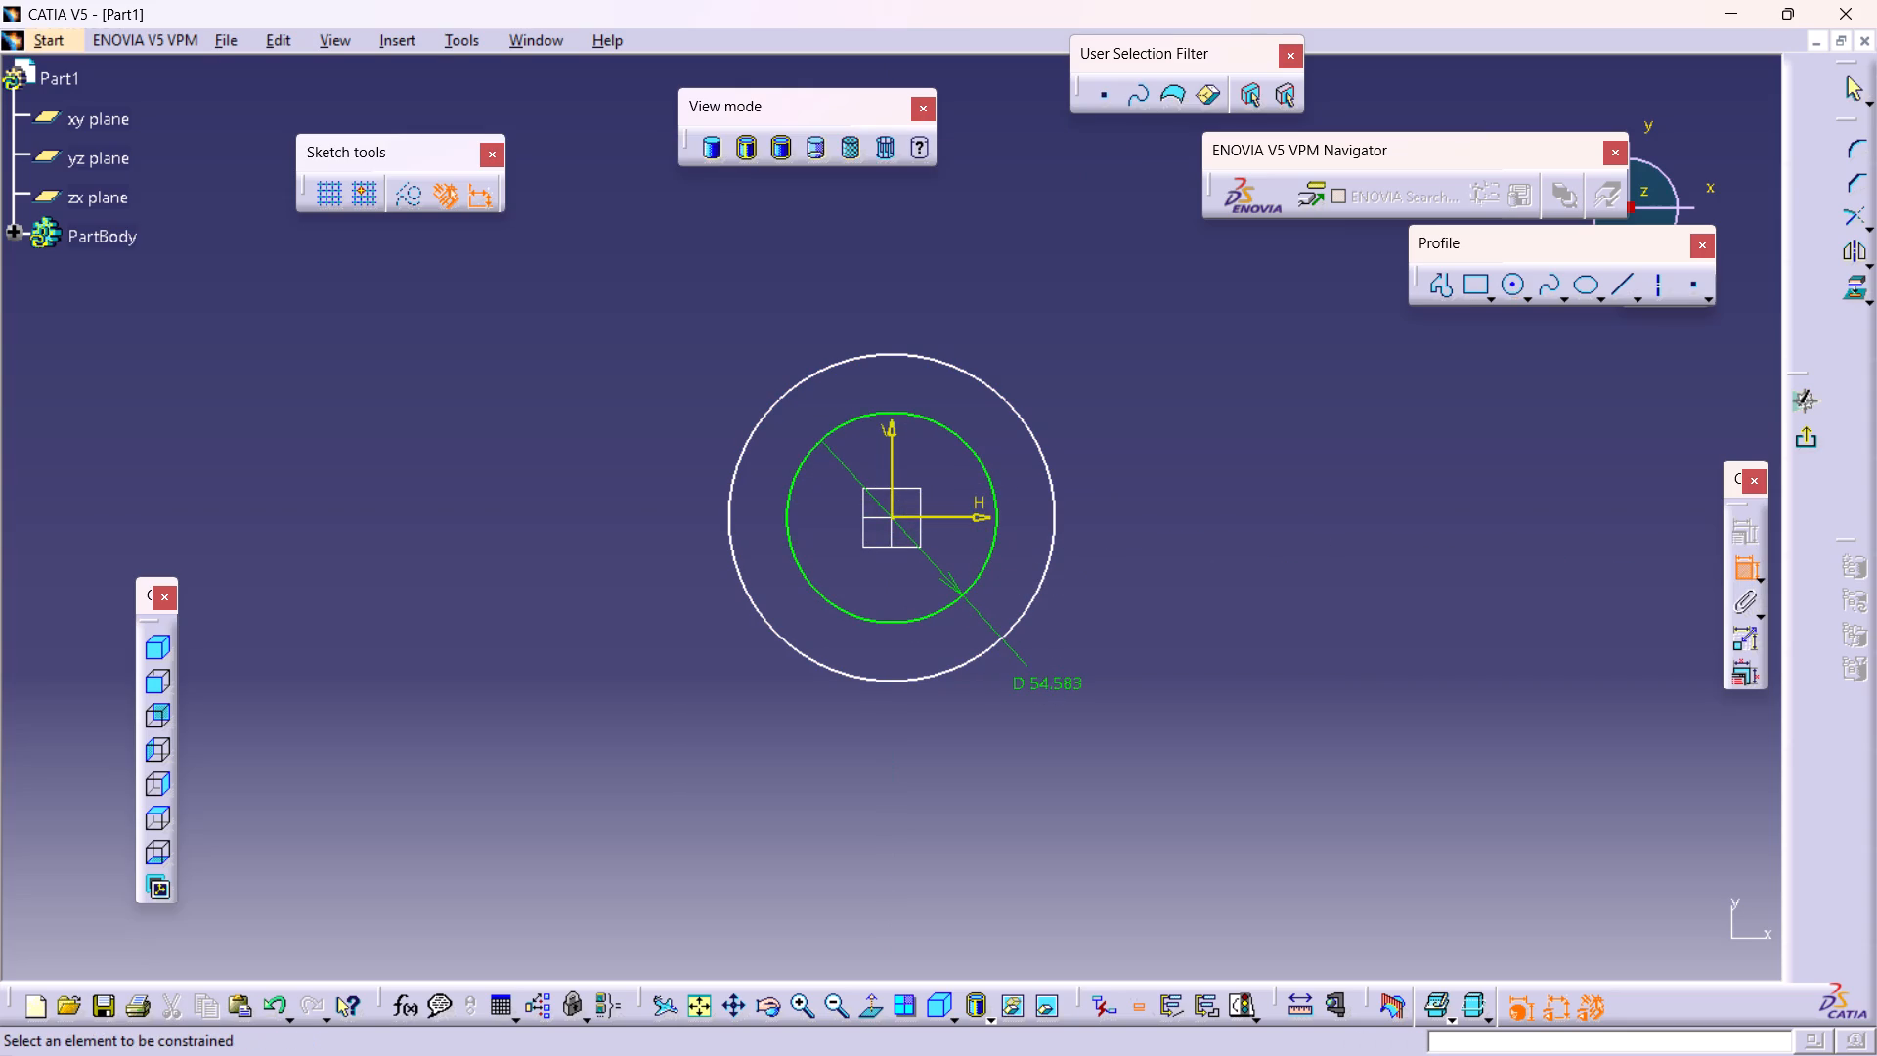
pyautogui.click(1044, 574)
pyautogui.click(1129, 615)
# Open the inner circle's diameter dimension for editing.
pyautogui.doubleClick(1051, 677)
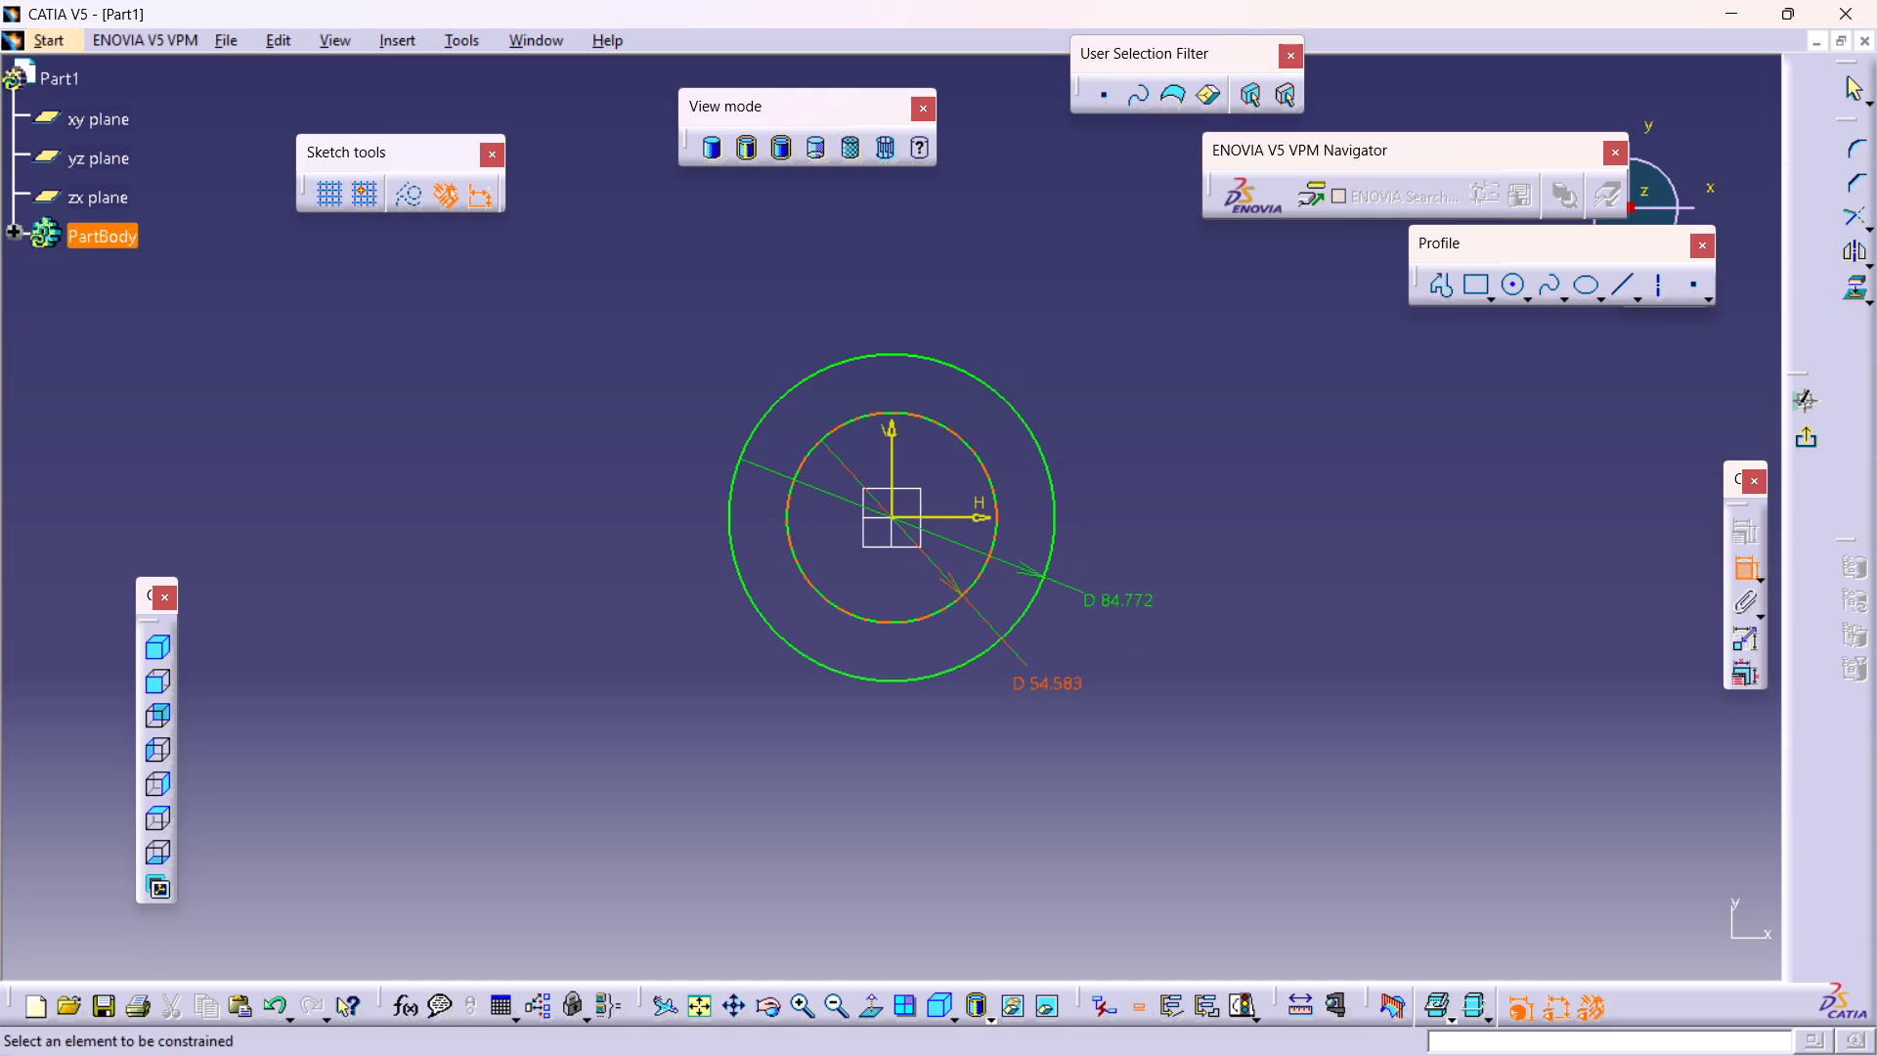
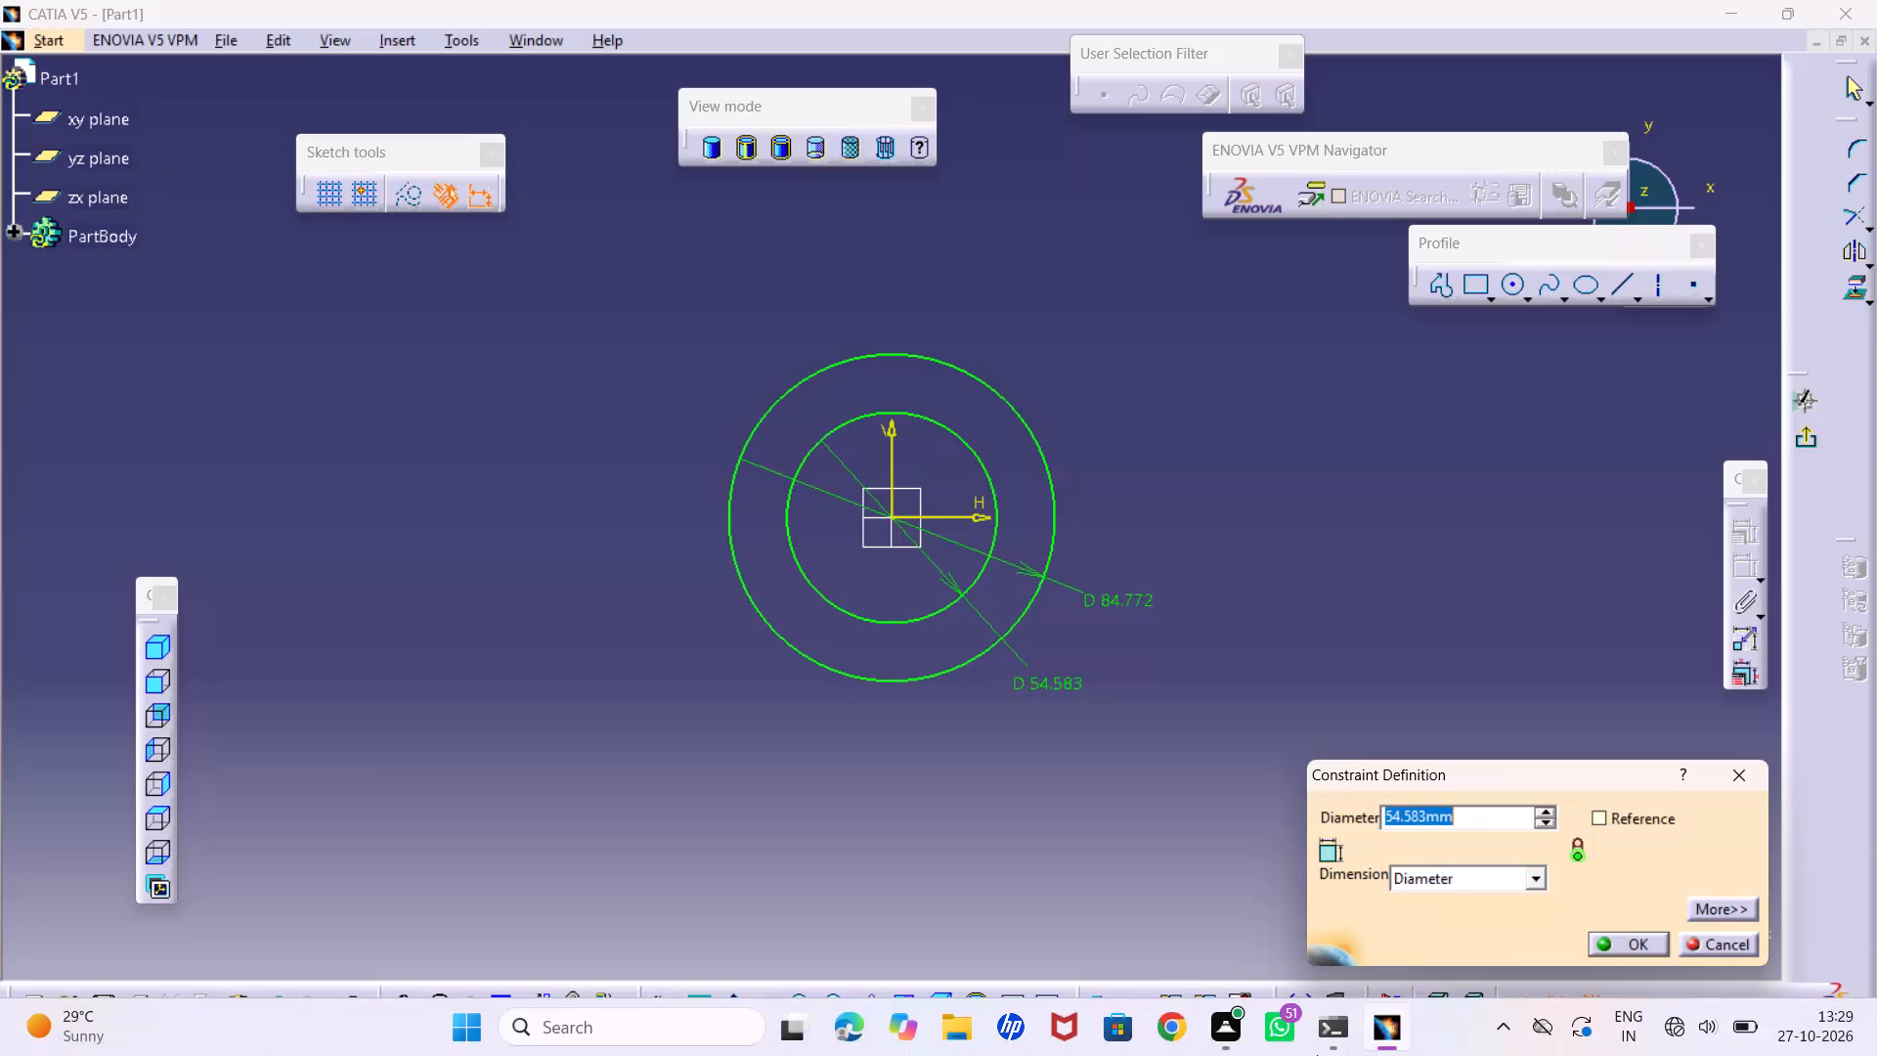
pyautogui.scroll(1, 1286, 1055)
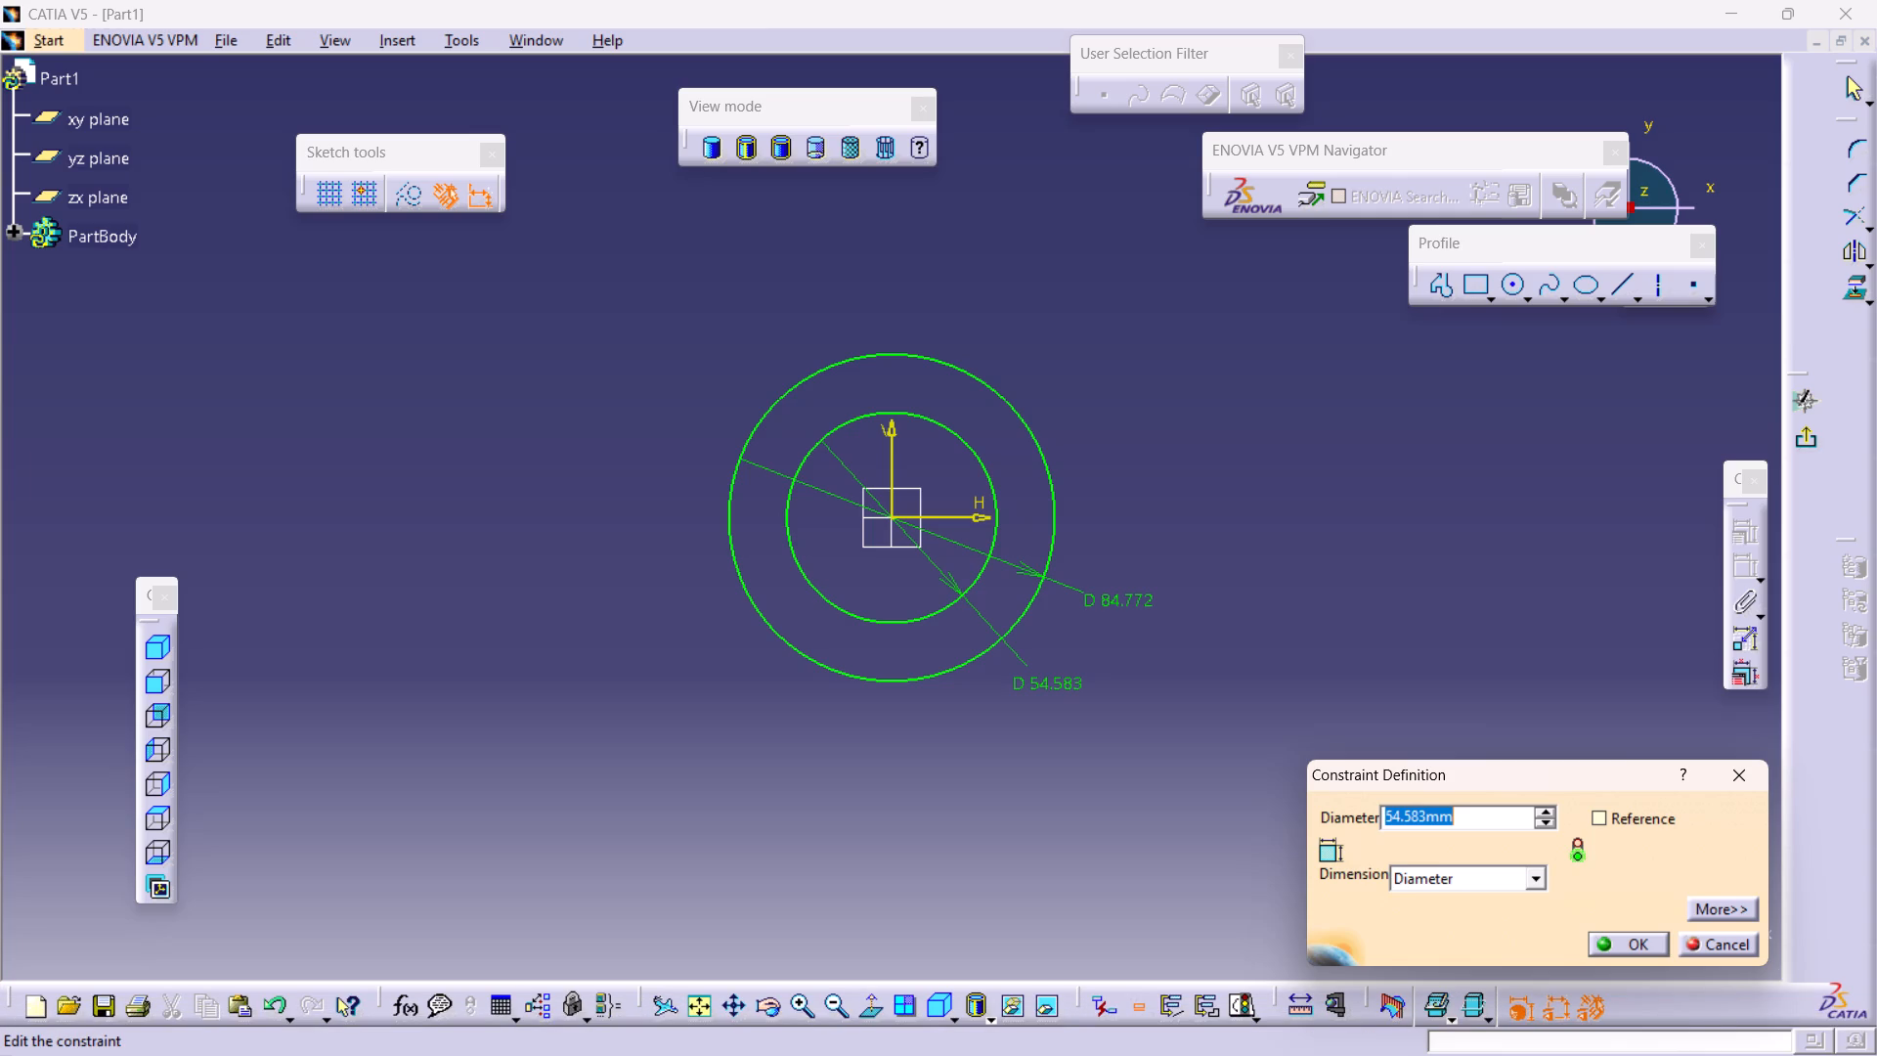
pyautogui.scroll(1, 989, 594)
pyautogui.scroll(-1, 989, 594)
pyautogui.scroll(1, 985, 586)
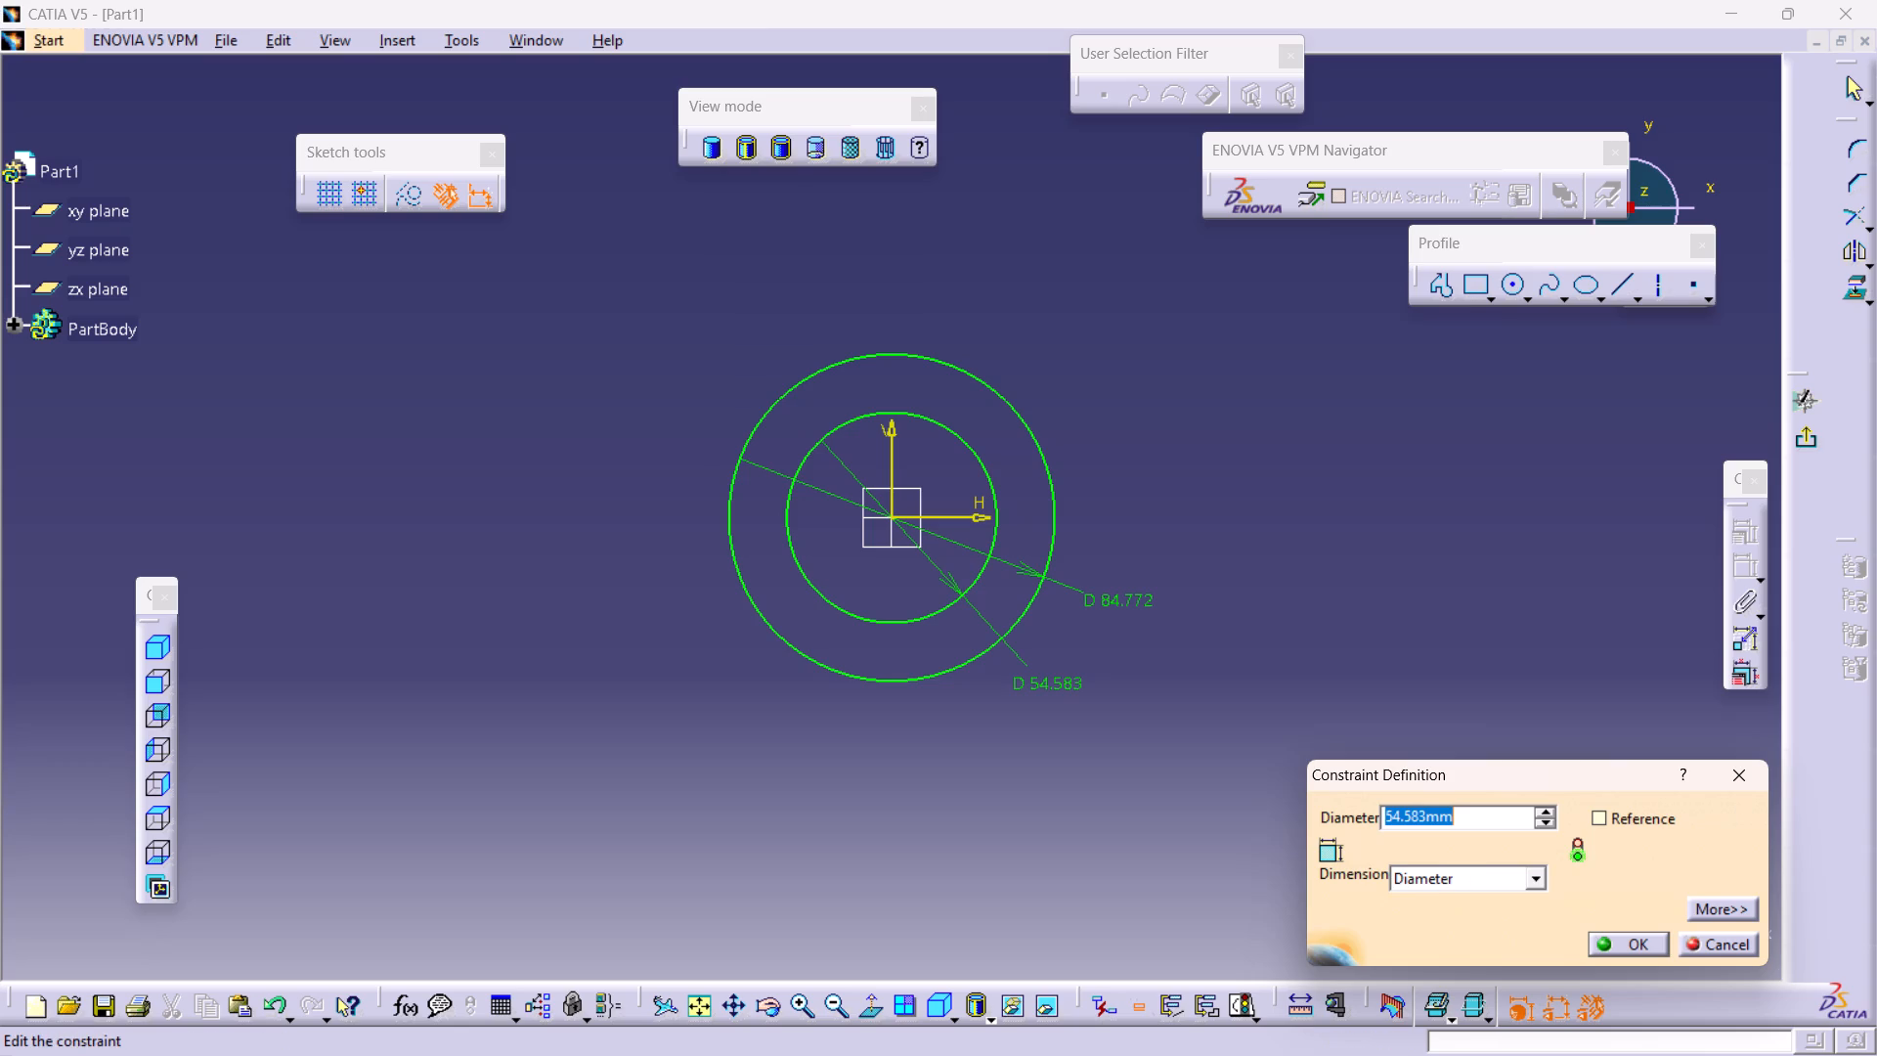
# Set the outer circle's diameter to 60 mm and the inner circle's diameter to 30 mm.
pyautogui.doubleClick(1120, 596)
pyautogui.write('60')
pyautogui.press('Return')
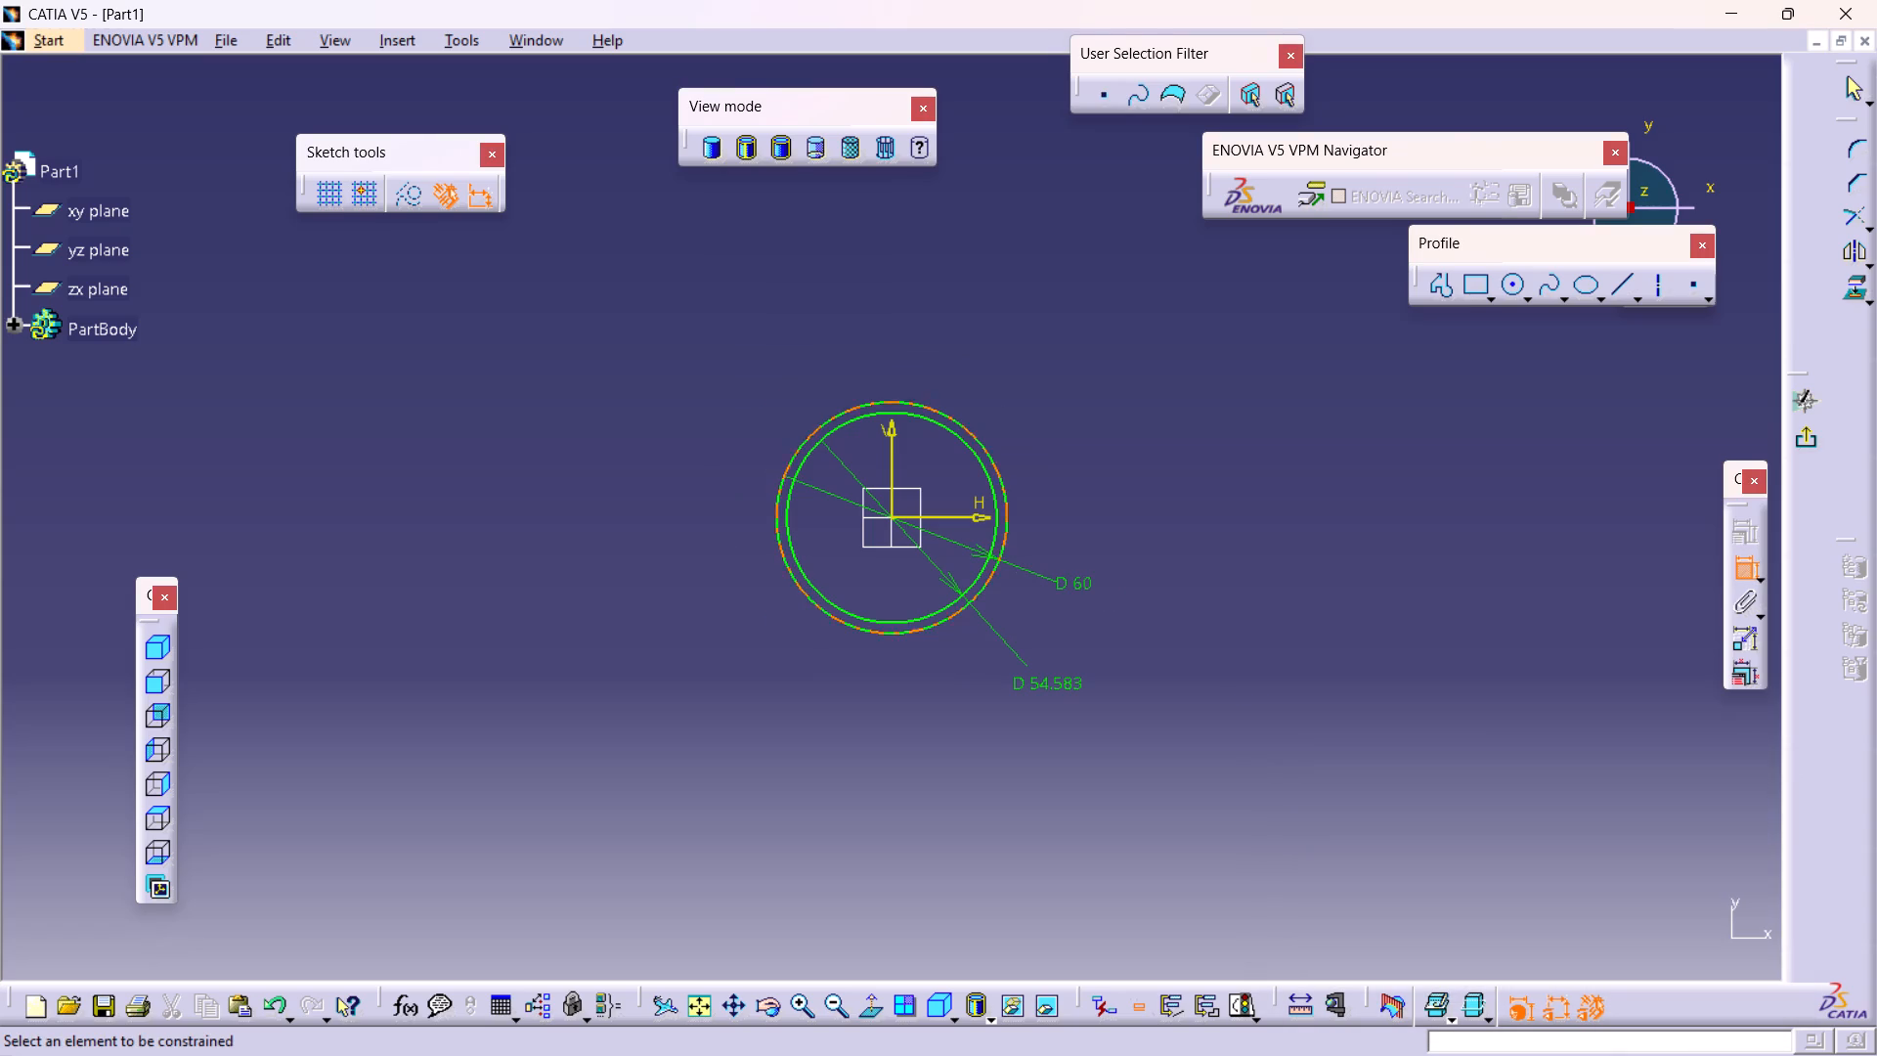
pyautogui.doubleClick(1052, 687)
pyautogui.write('30')
pyautogui.press('Return')
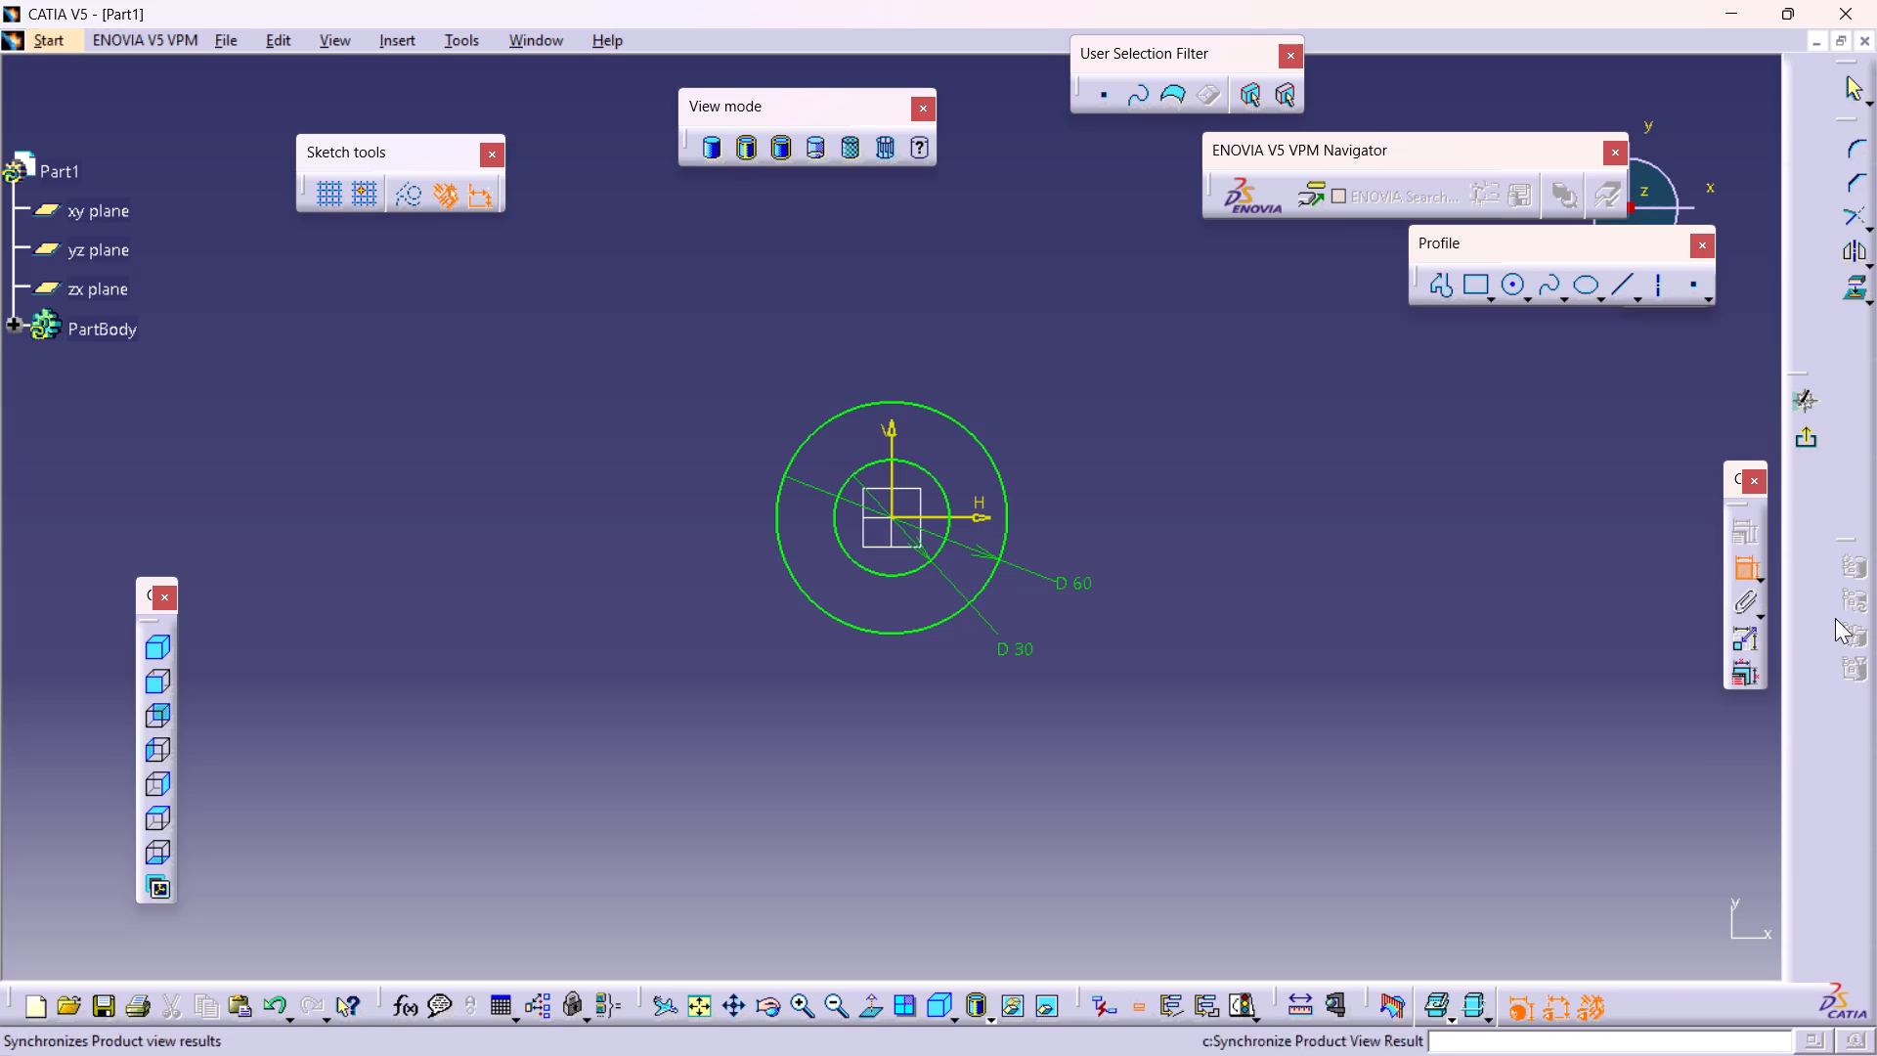
# Exit the sketch and pad the ring profile with a length of 25 mm and mirrored extent.
pyautogui.click(1807, 424)
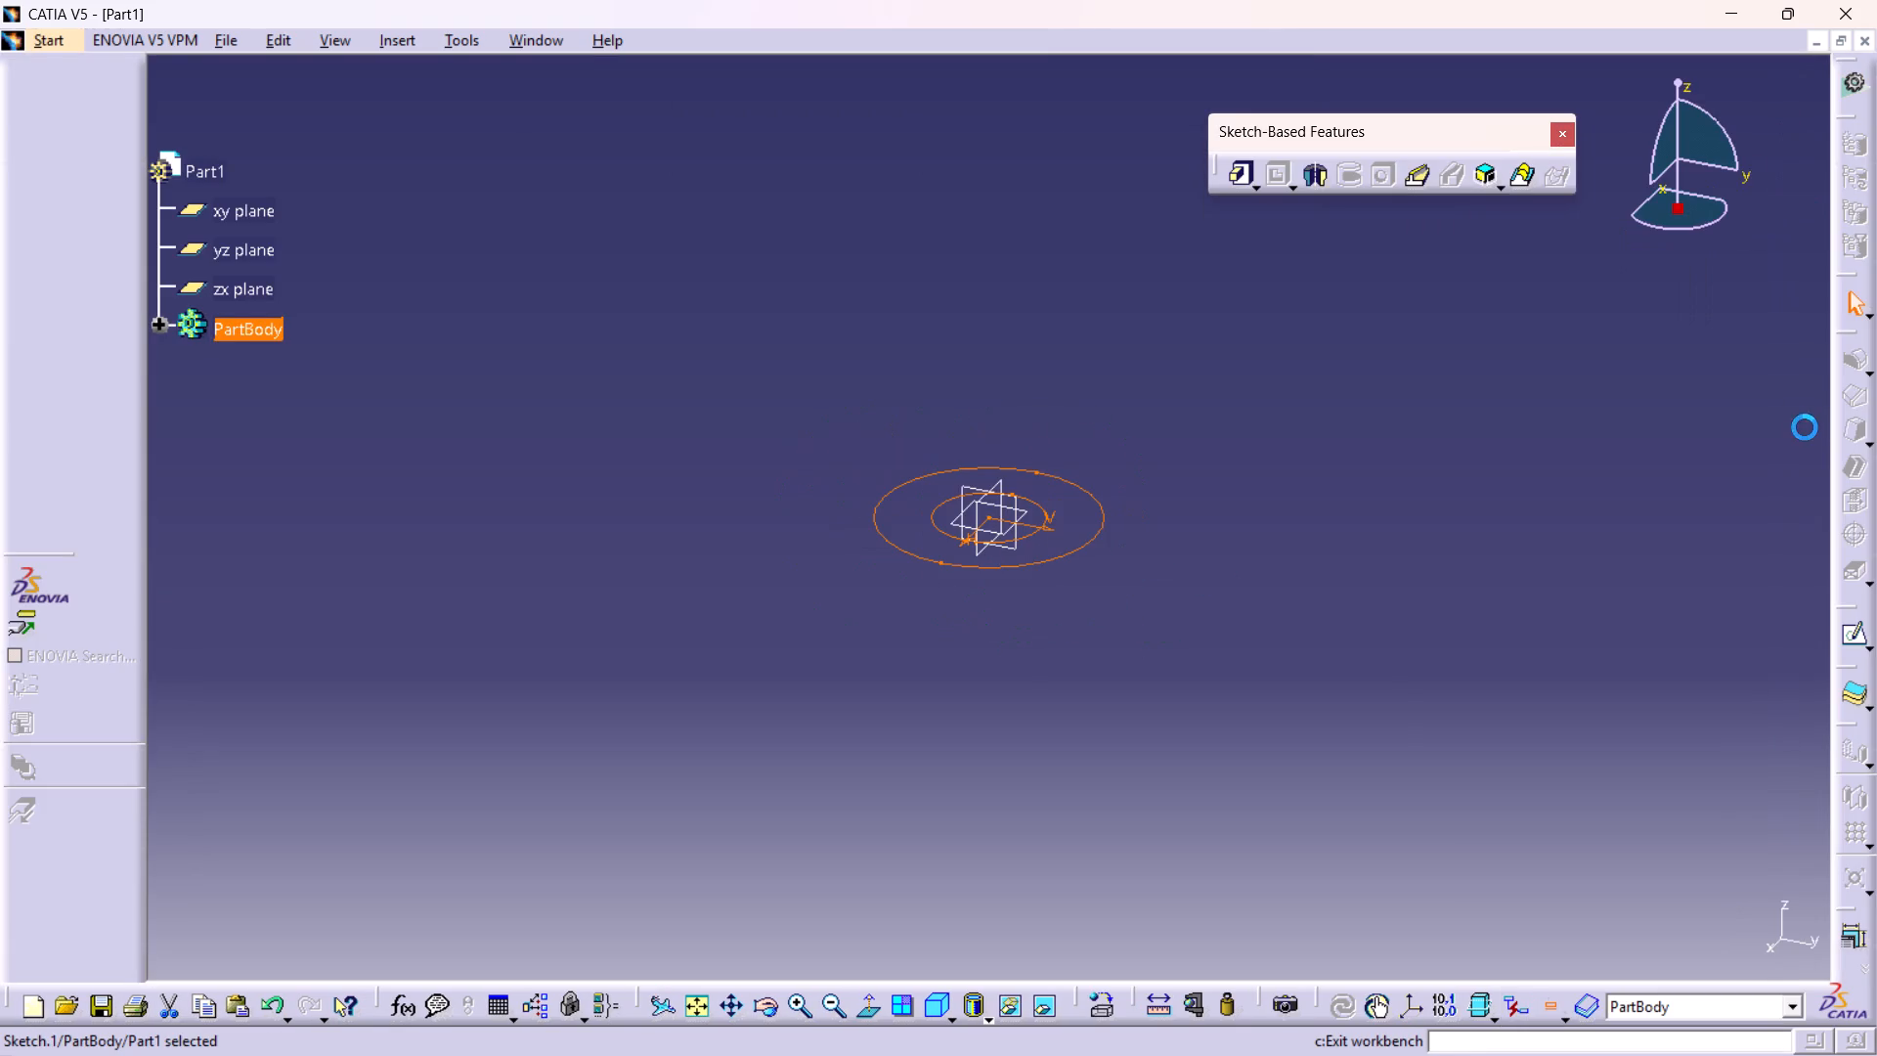
pyautogui.click(1242, 175)
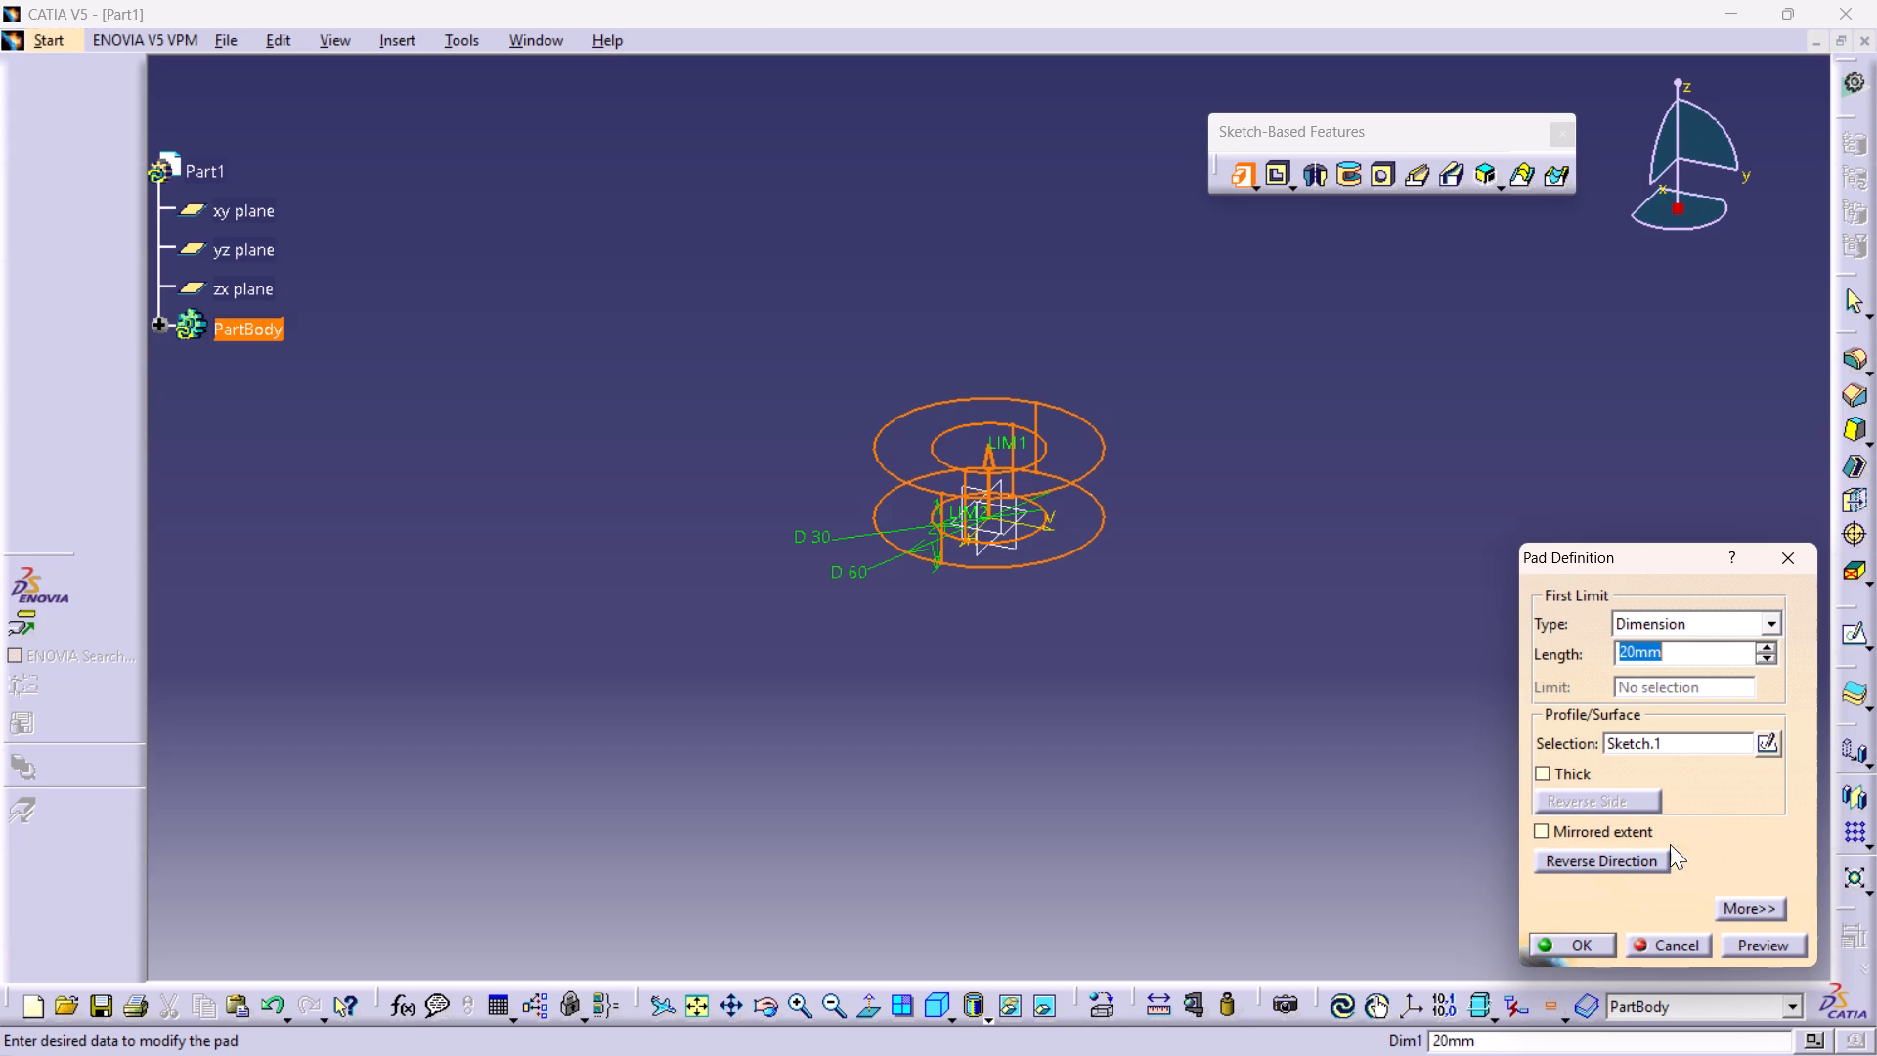
pyautogui.click(1610, 829)
pyautogui.click(1667, 646)
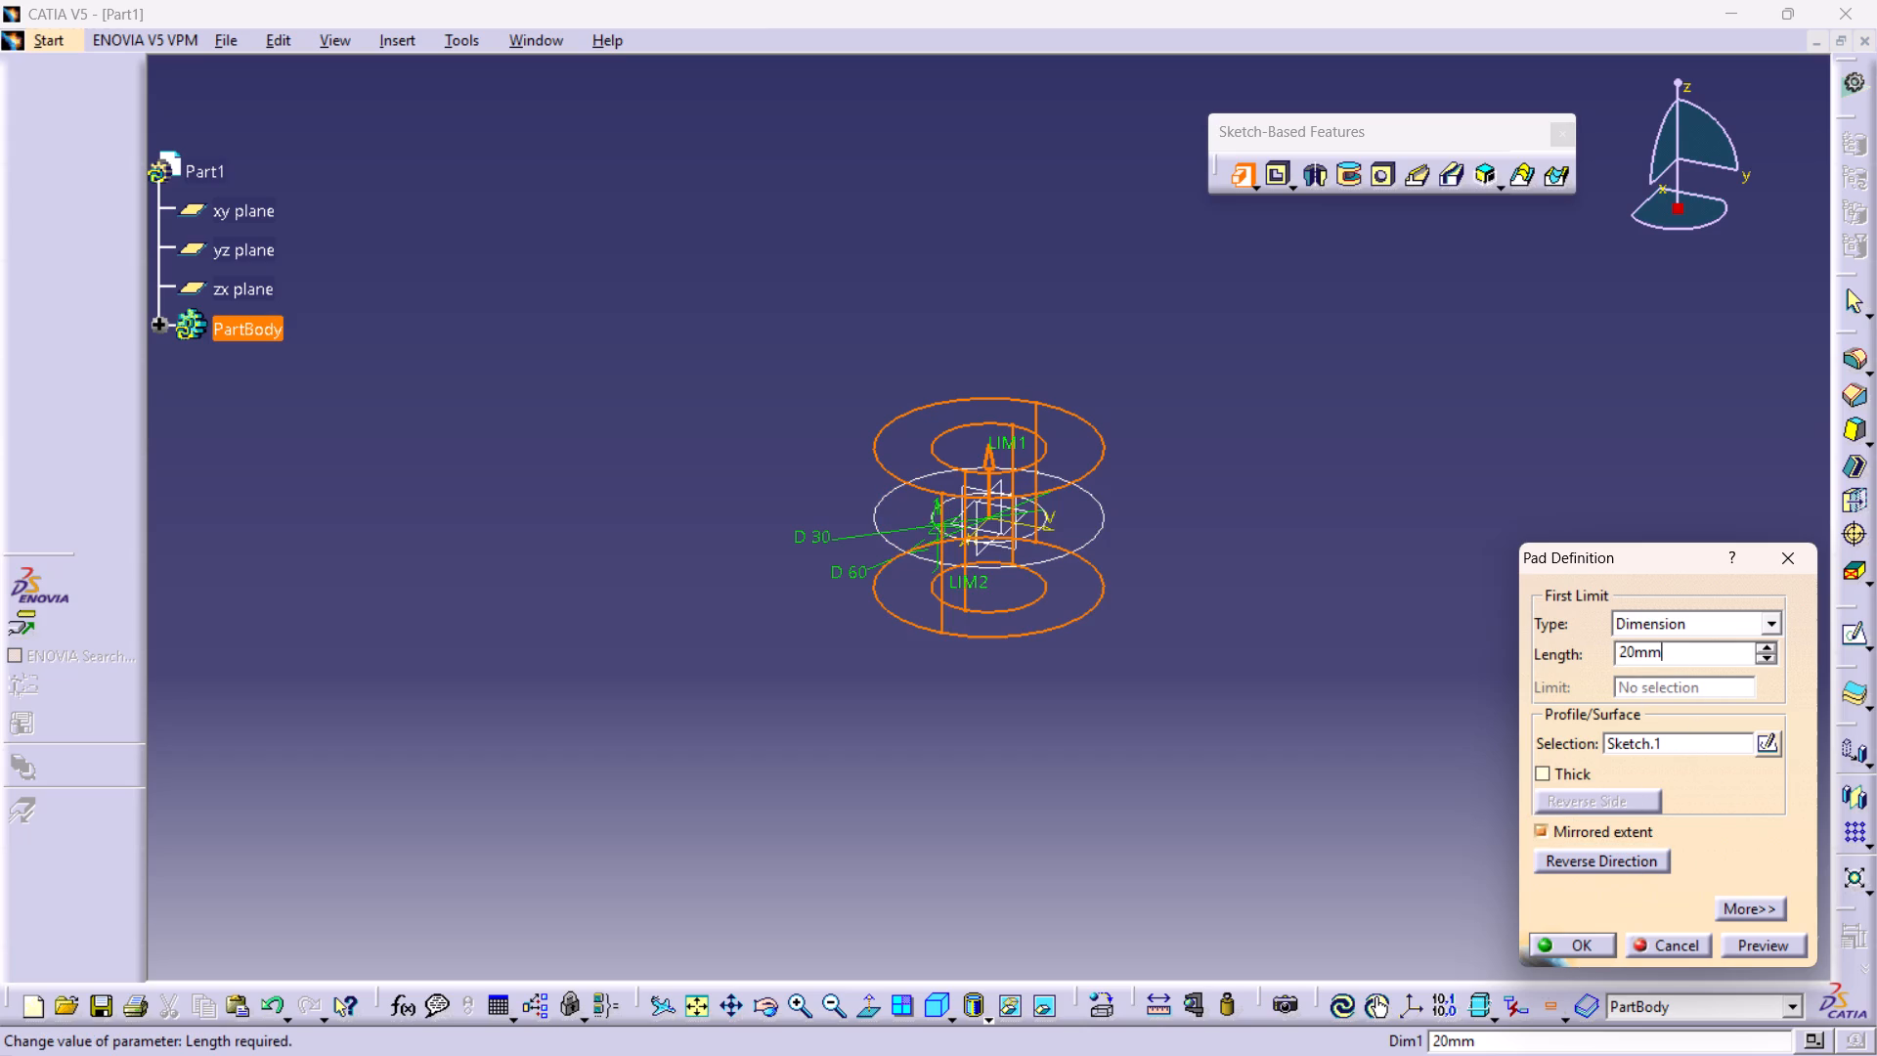
pyautogui.press('BackSpace')
pyautogui.press('BackSpace')
pyautogui.press('BackSpace')
pyautogui.press('BackSpace')
pyautogui.write('25')
pyautogui.press('Return')
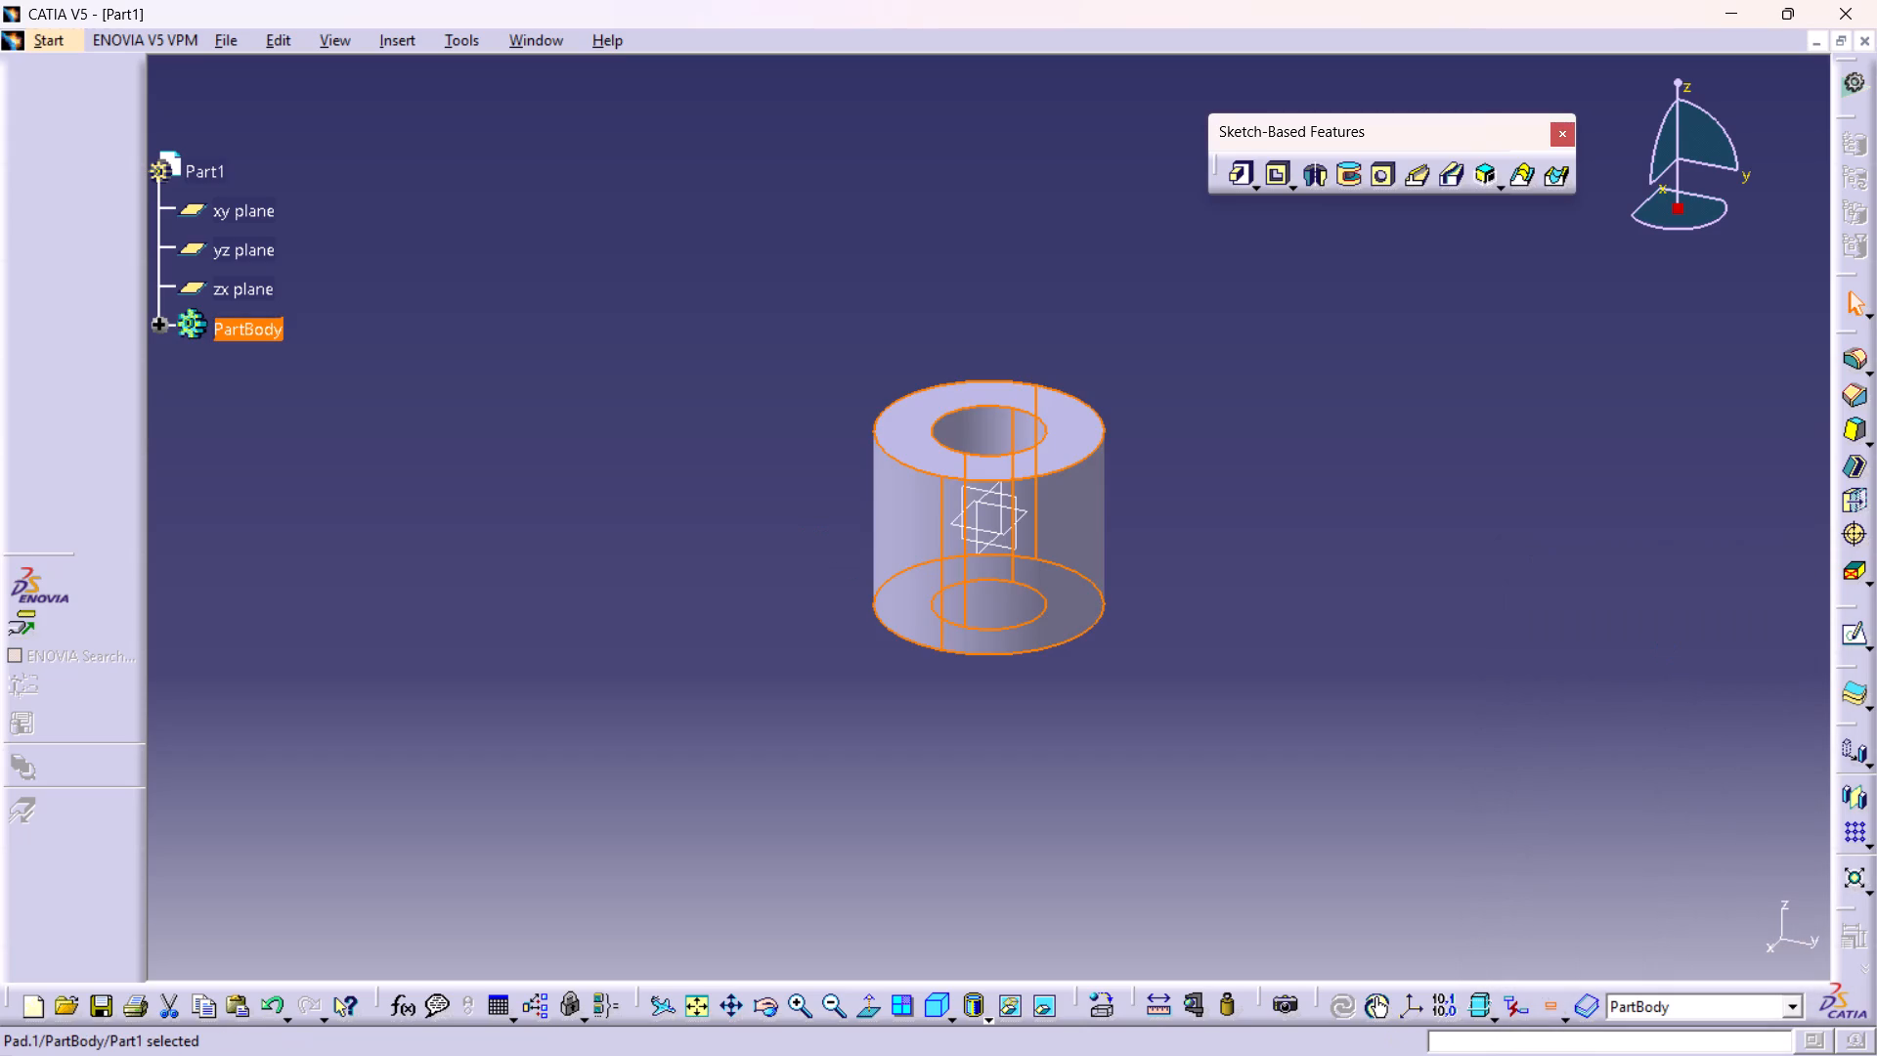
pyautogui.click(1303, 610)
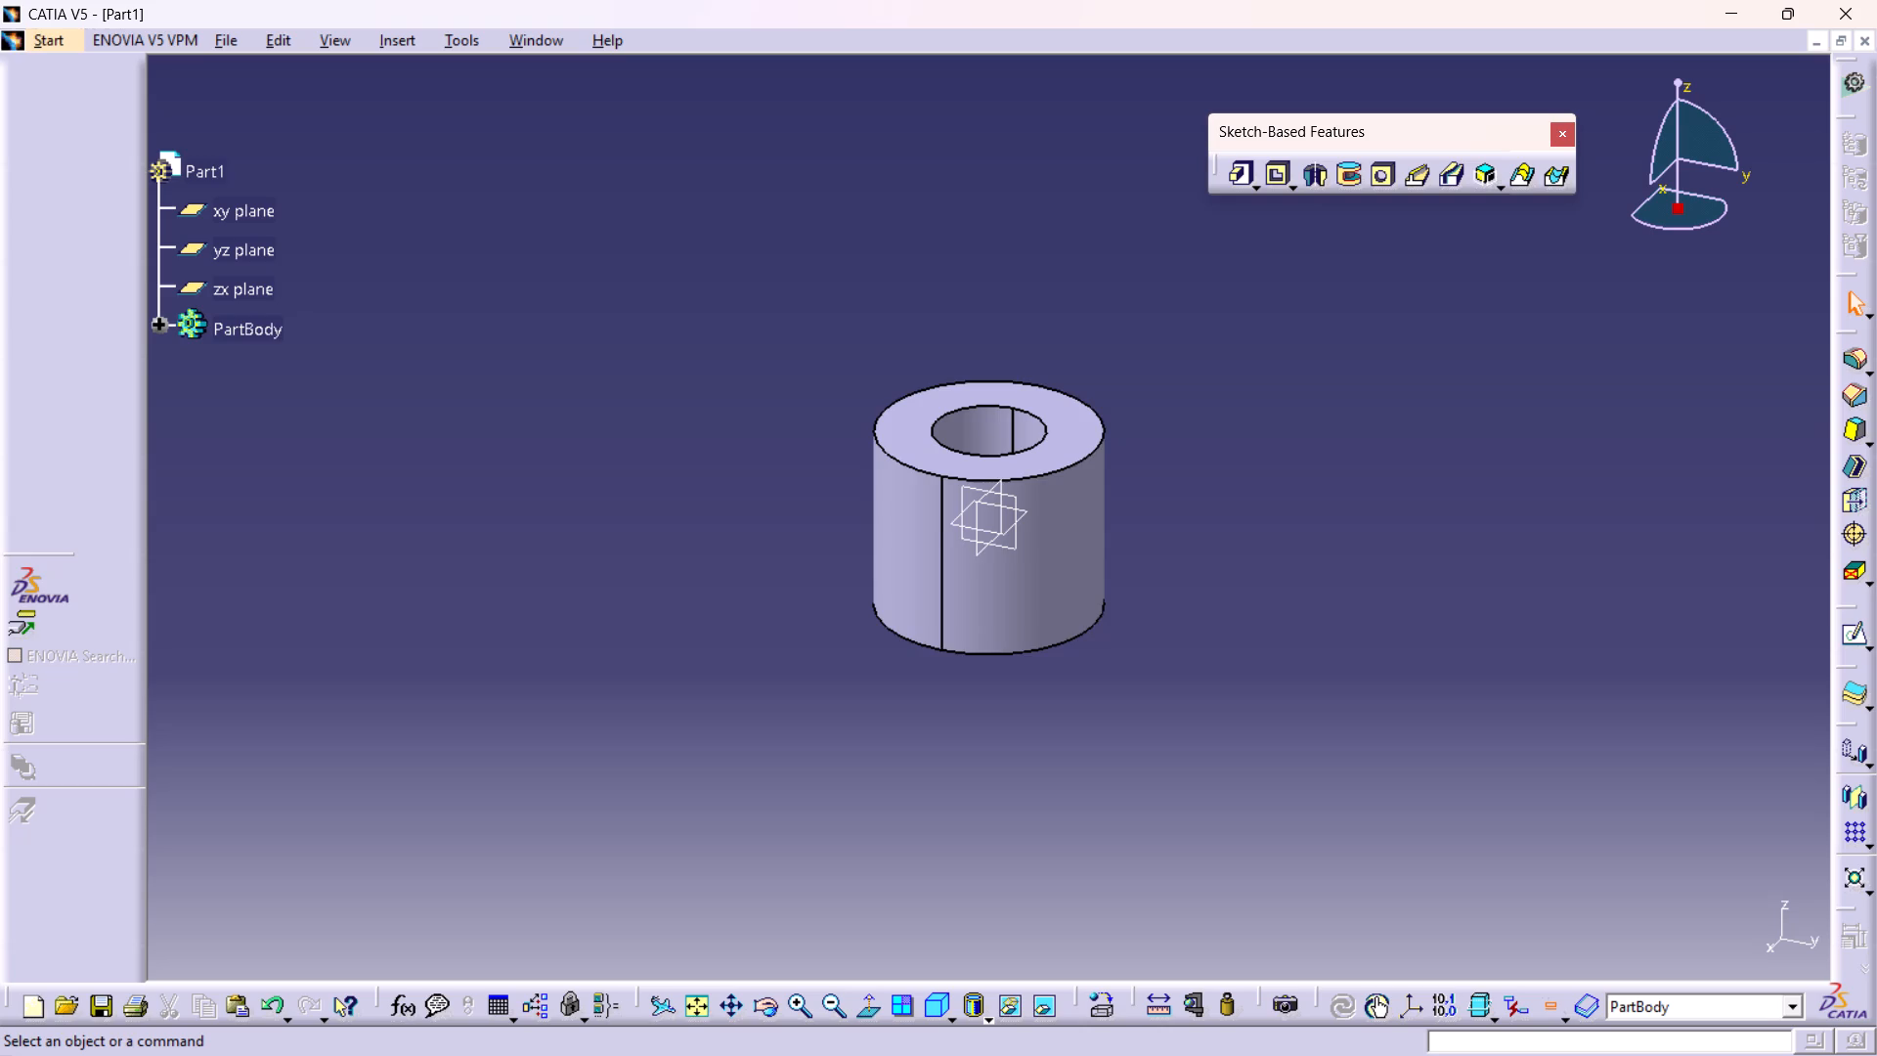
# Create a positioned sketch on the xy plane with implicit origin and orientation.
pyautogui.click(1028, 515)
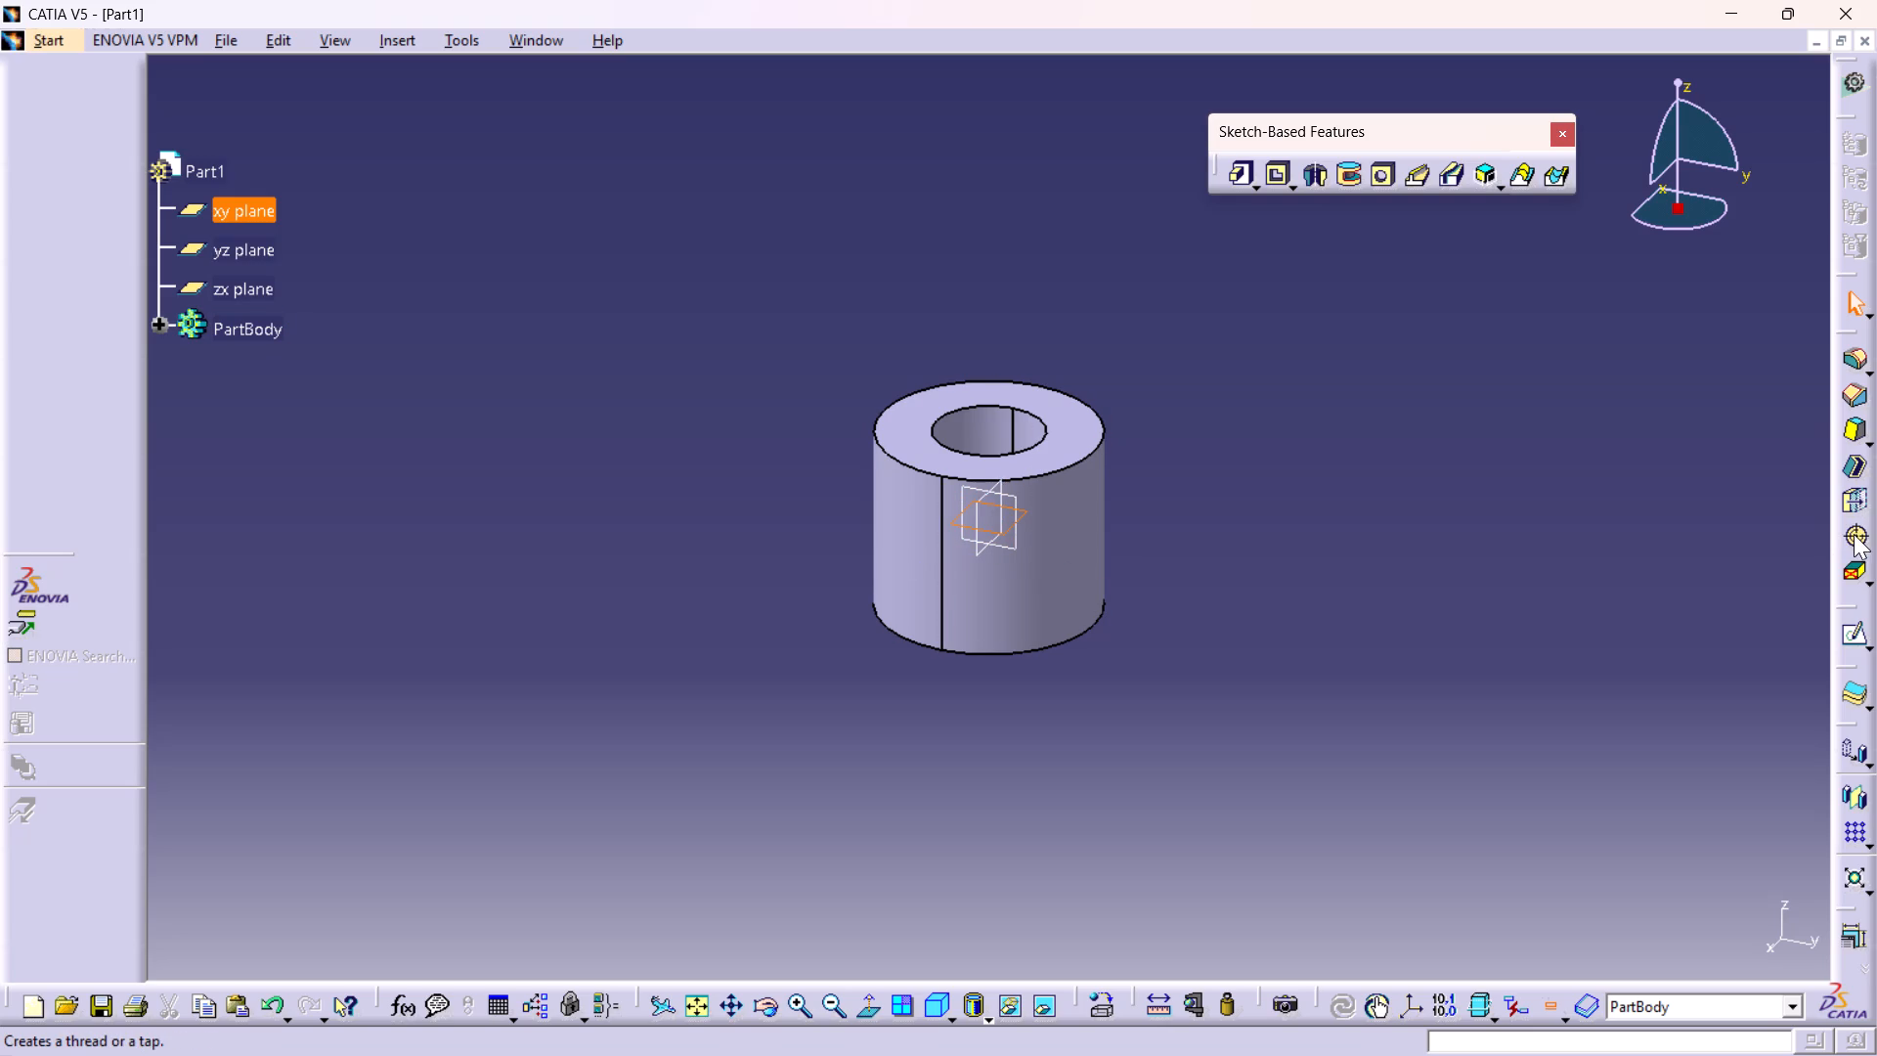
pyautogui.click(1870, 638)
pyautogui.click(1854, 667)
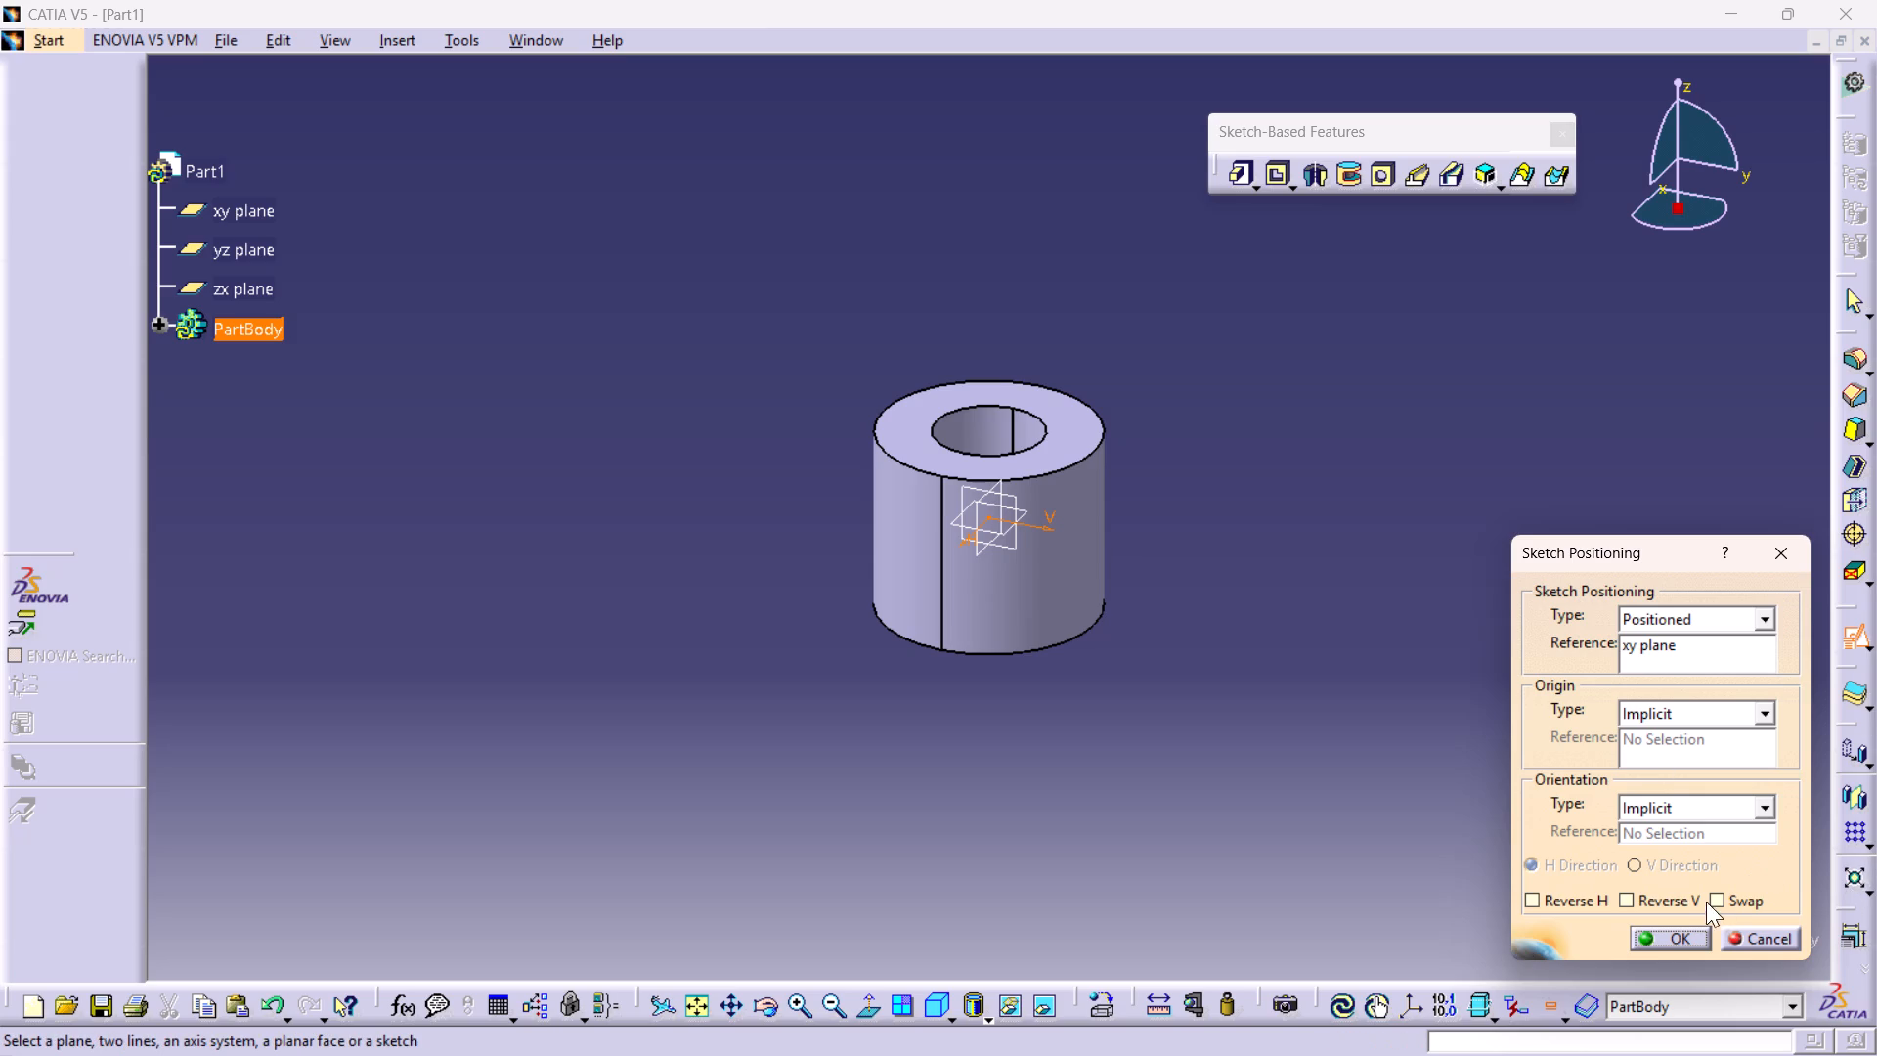
pyautogui.click(1676, 938)
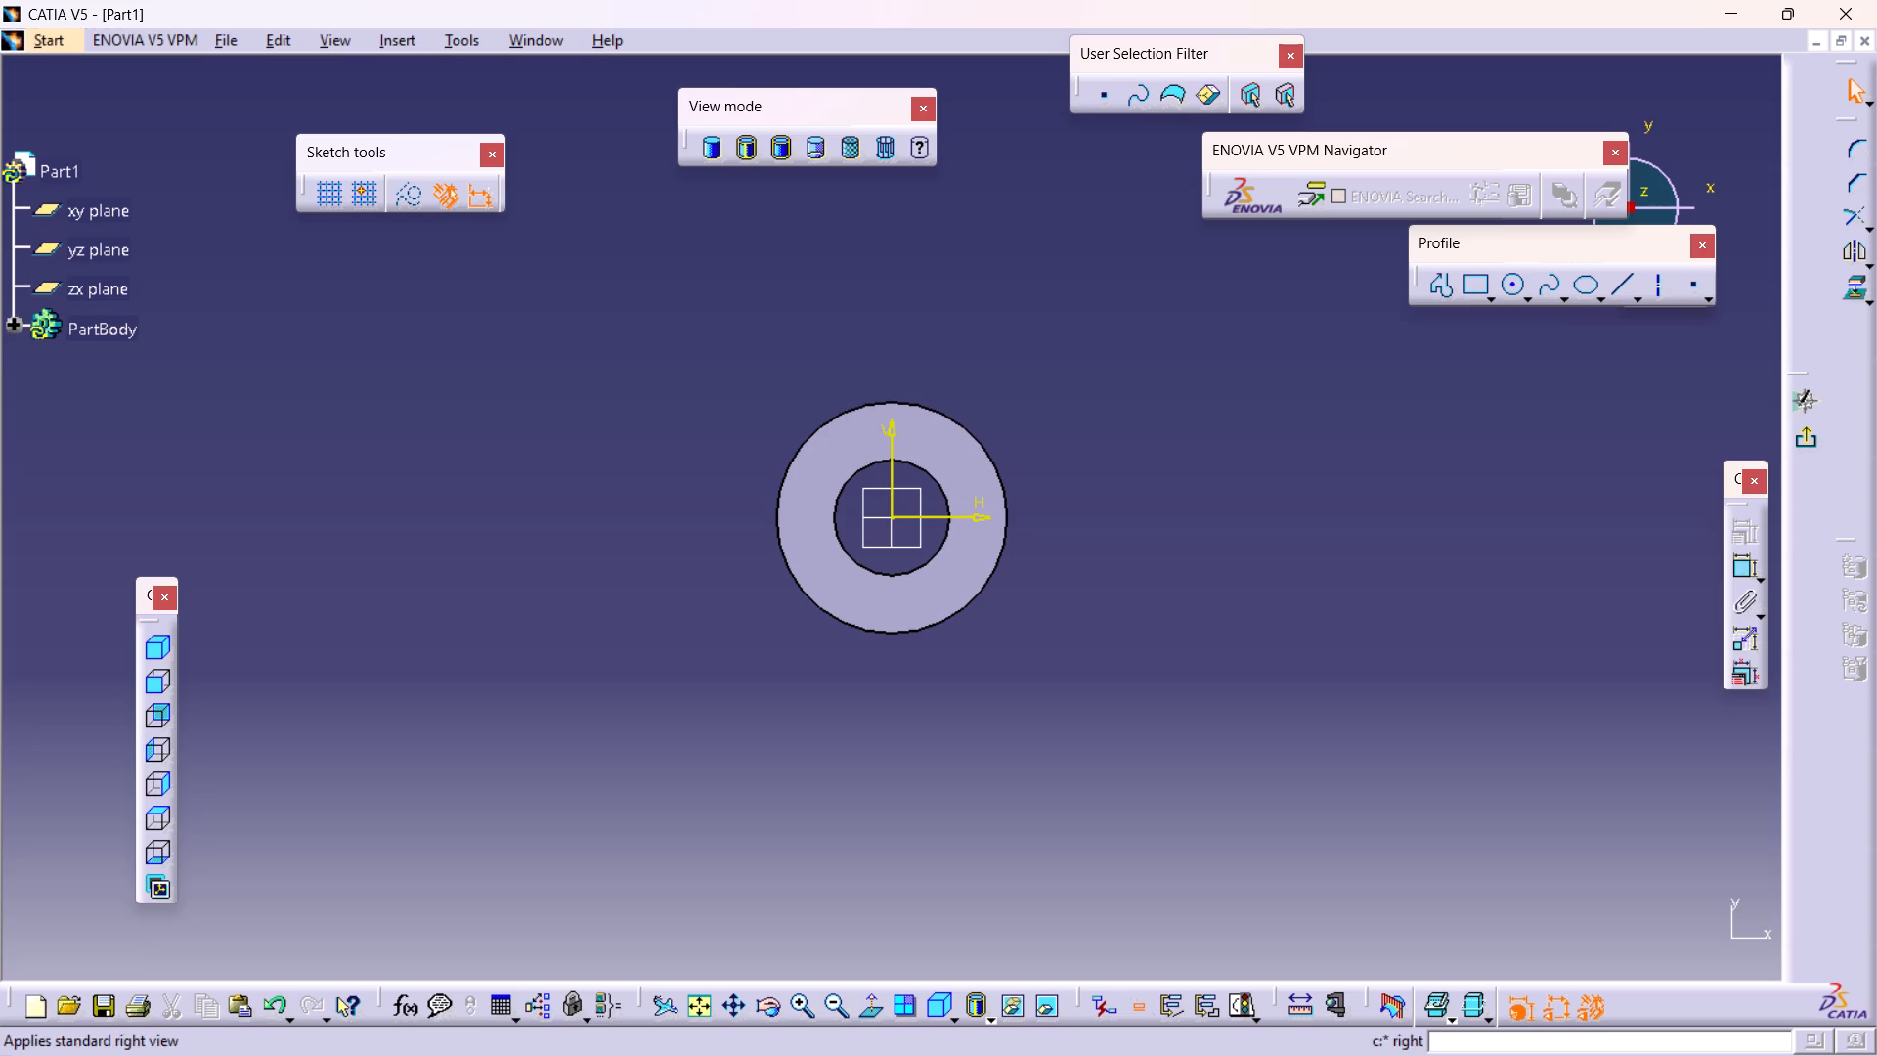
# Sketch an open profile from the V axis above the ring: slanted line, horizontal about 44 mm, vertical about 42 mm, matching horizontal, slant back to V axis below.
pyautogui.doubleClick(1443, 294)
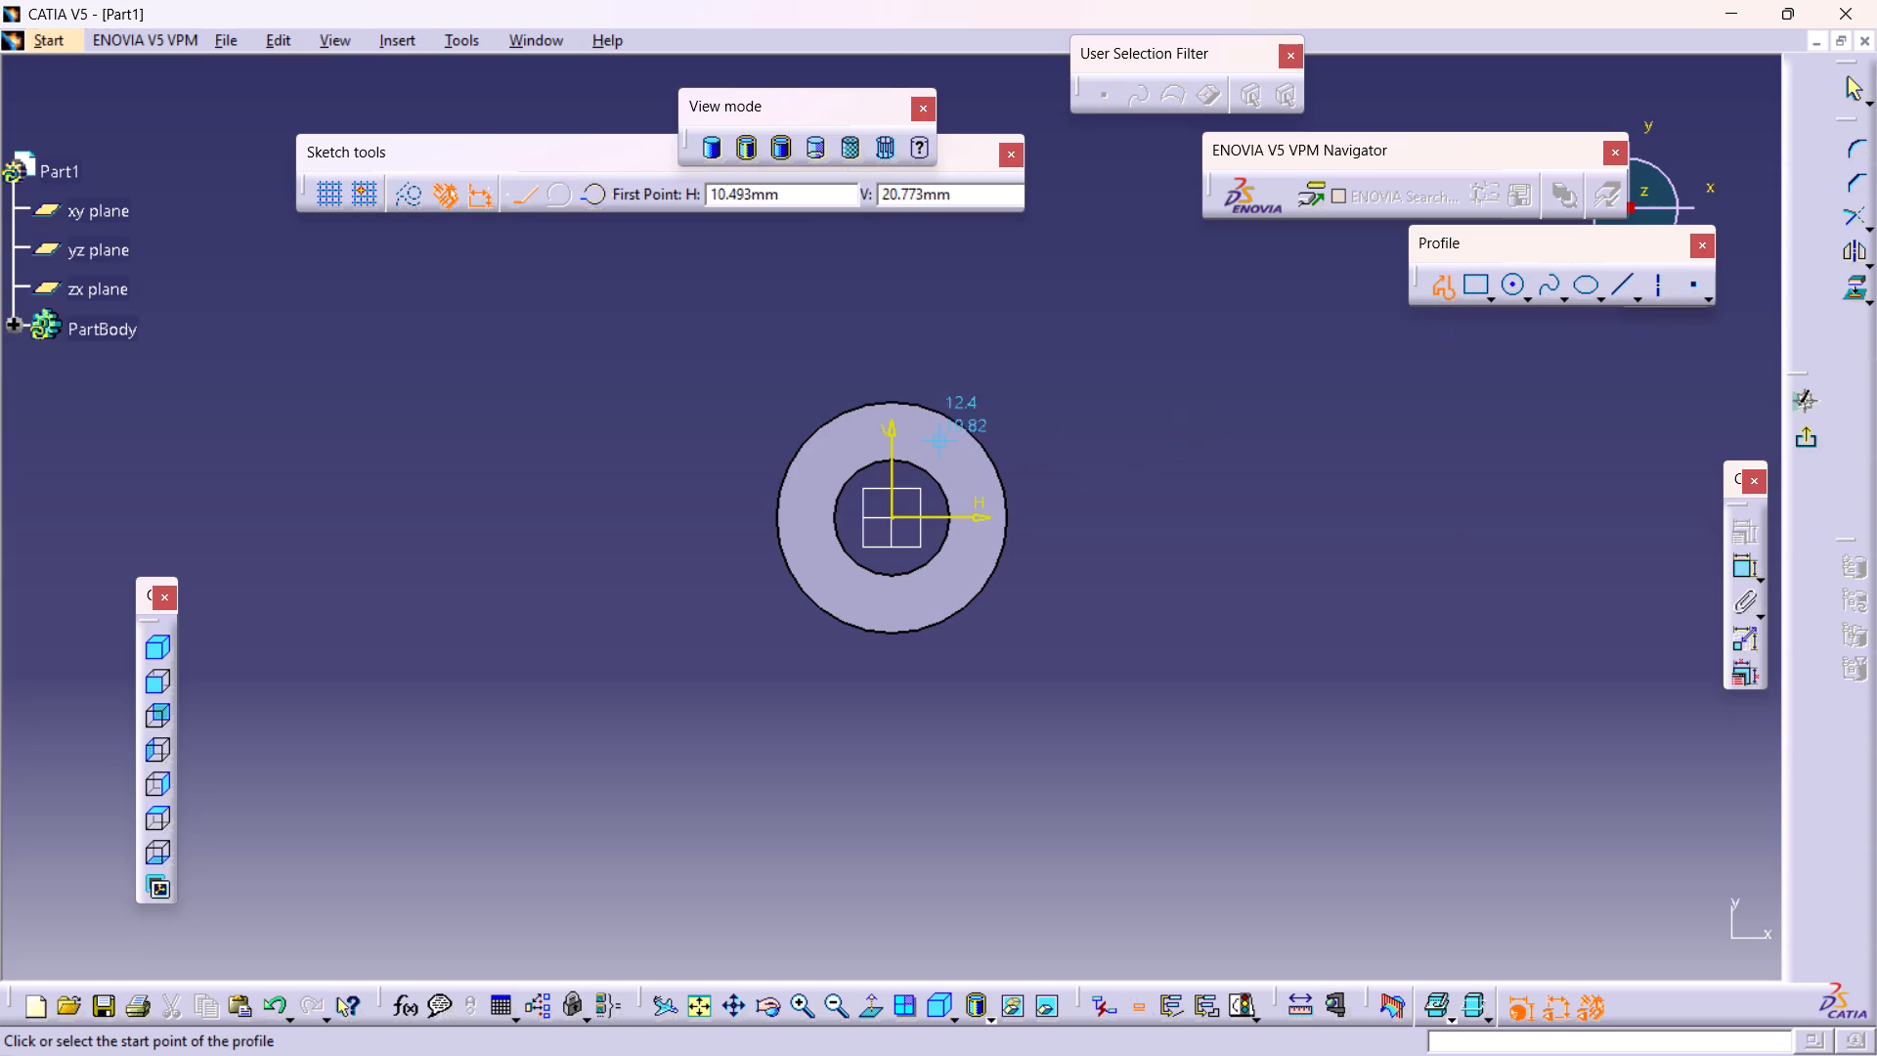
pyautogui.click(893, 383)
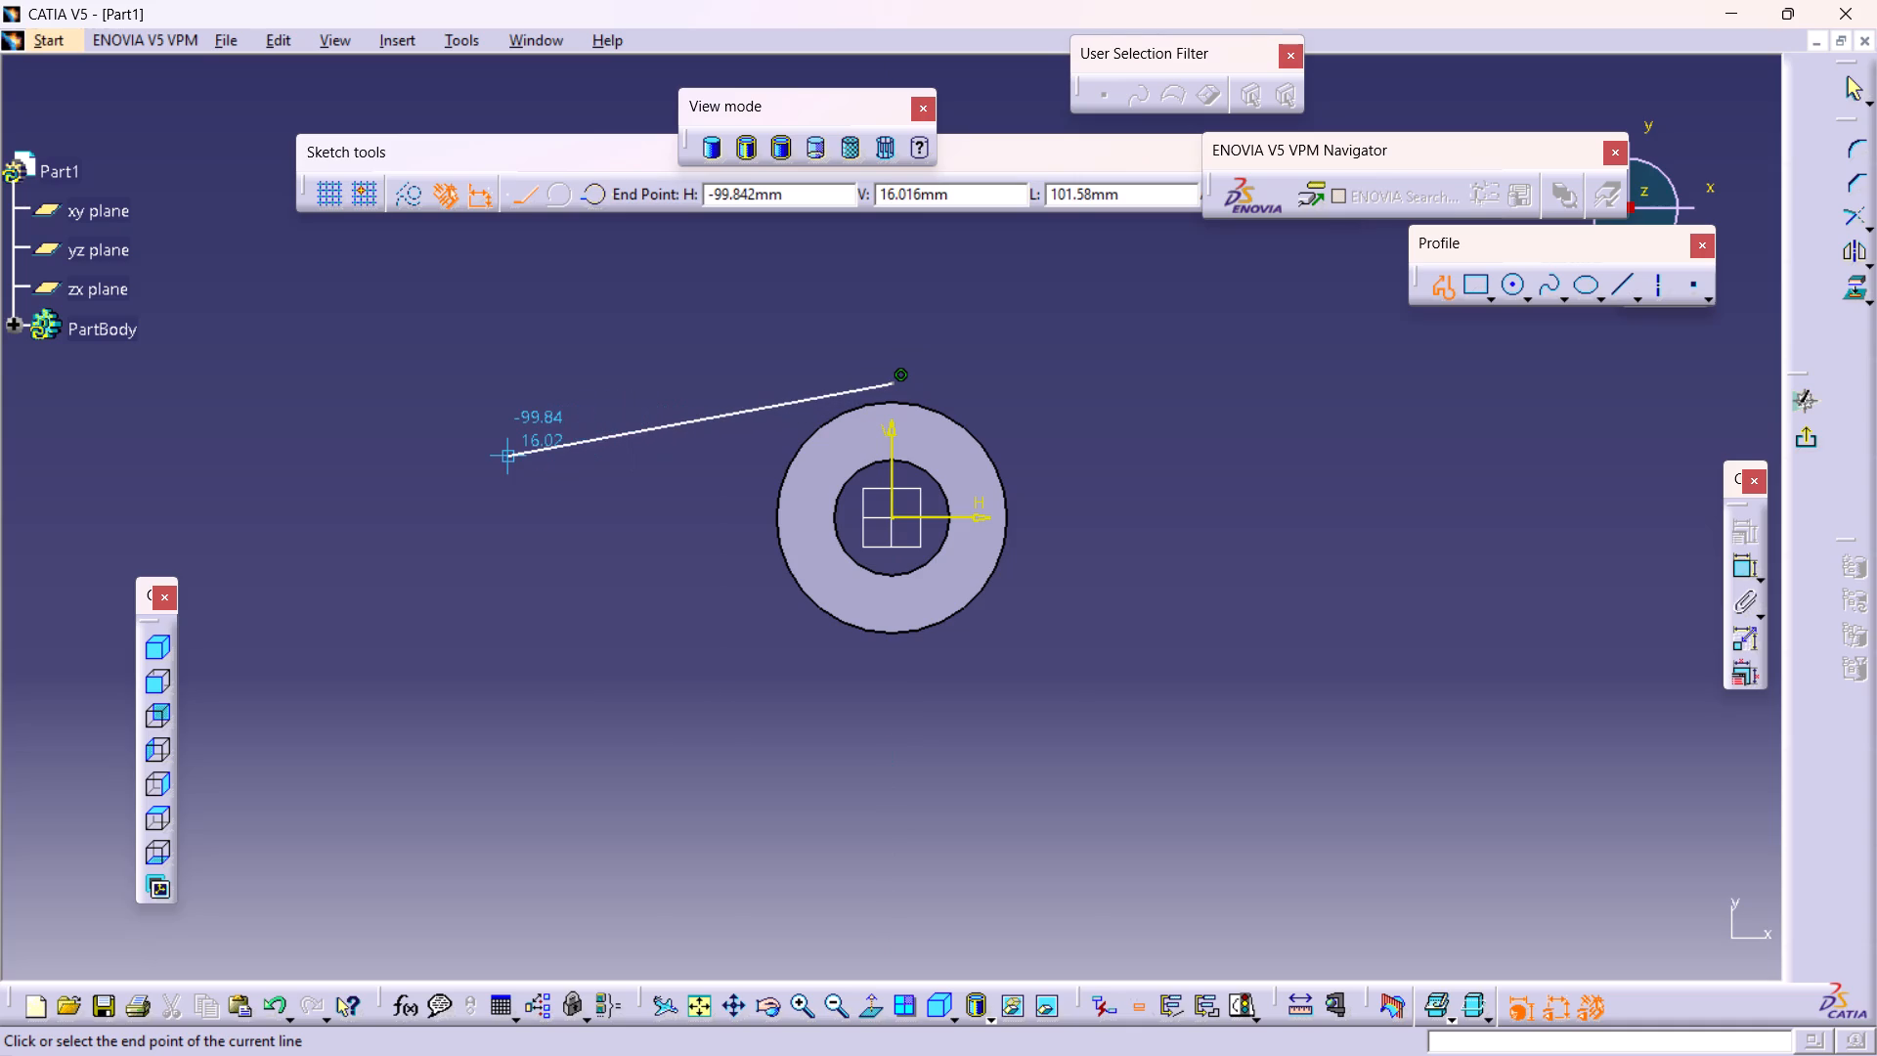
pyautogui.click(481, 474)
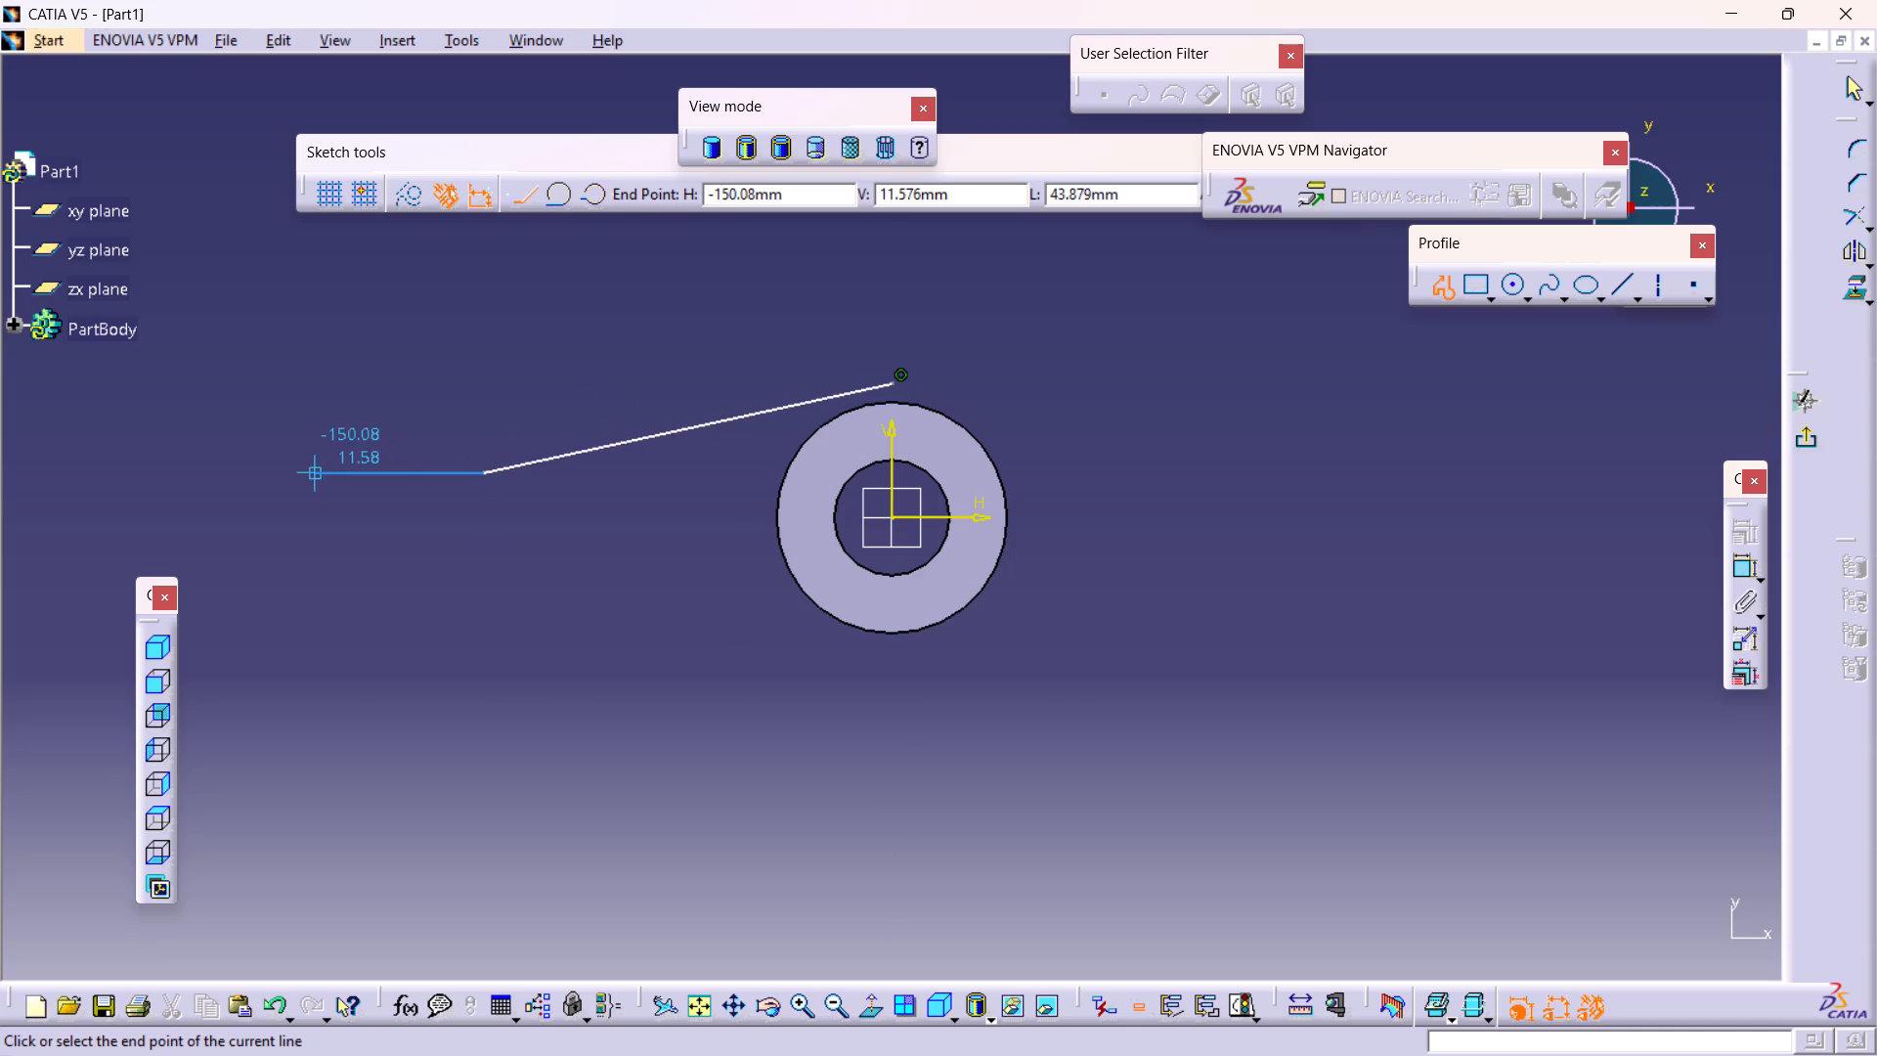
pyautogui.click(316, 475)
pyautogui.click(322, 635)
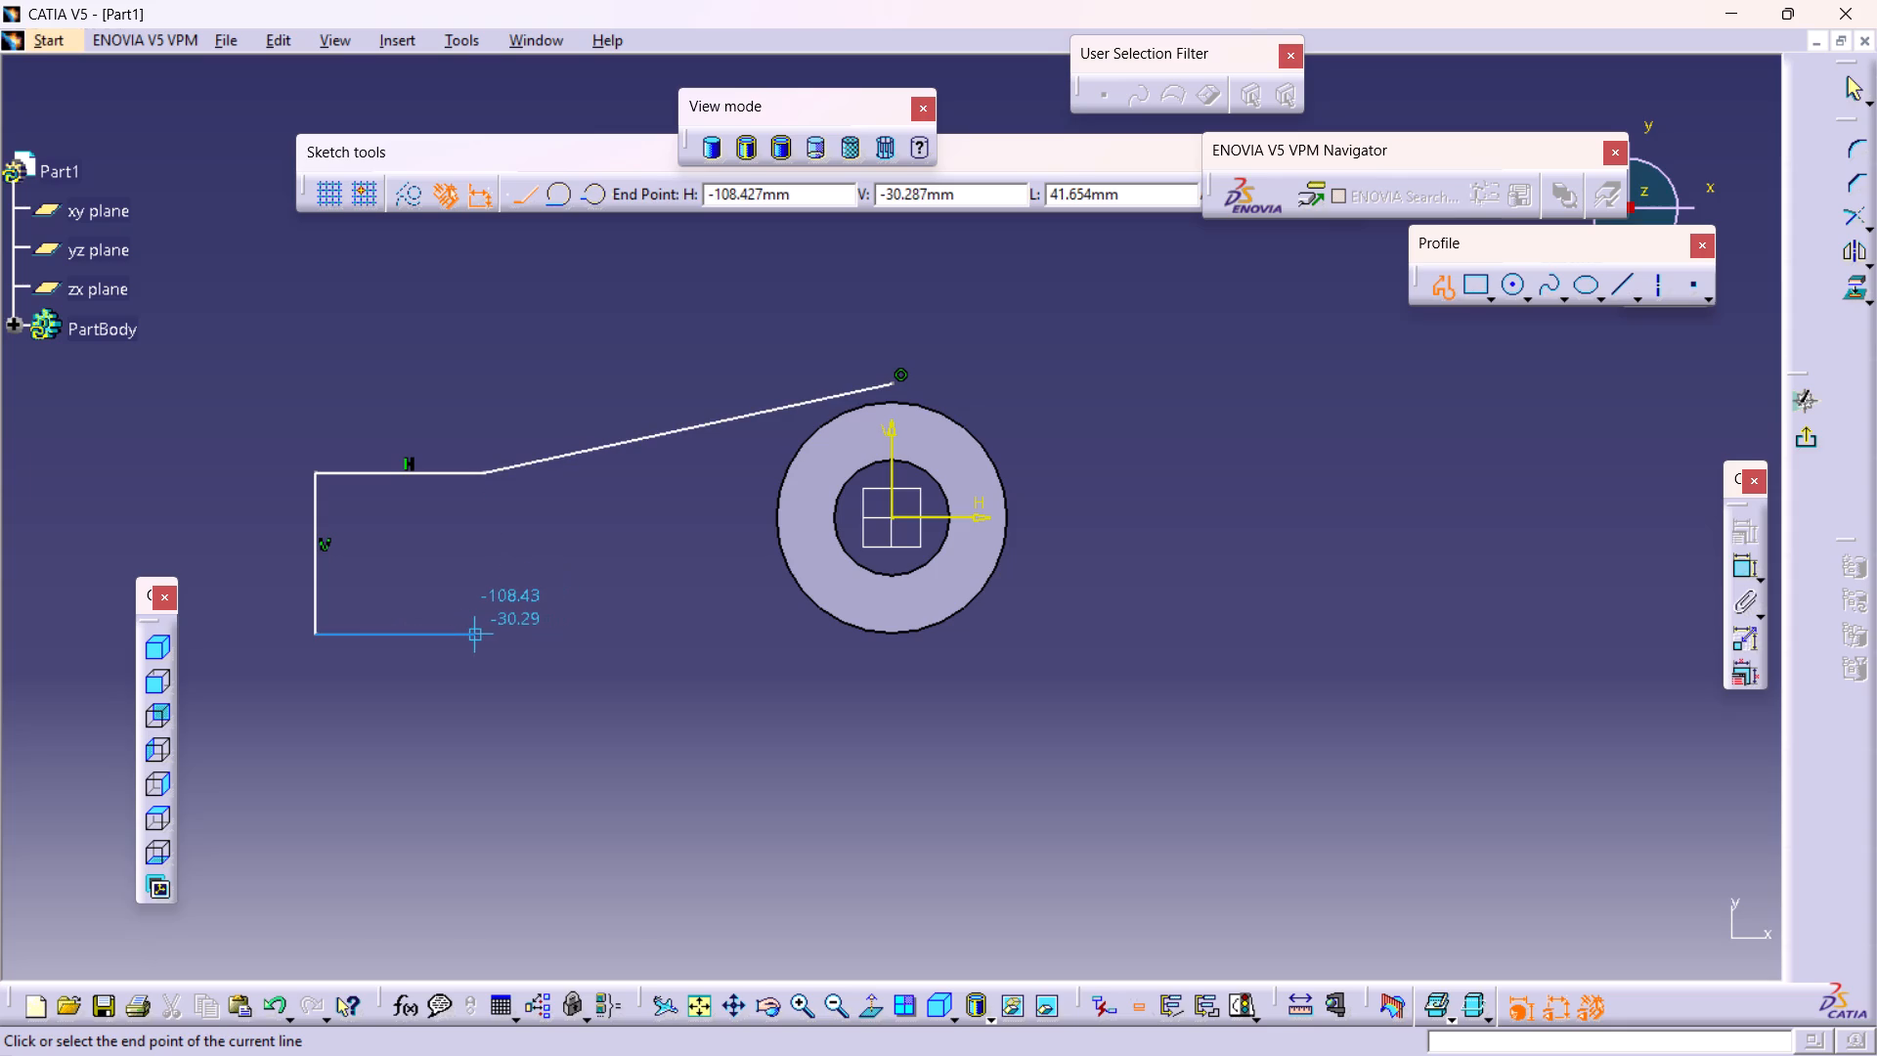
pyautogui.click(491, 638)
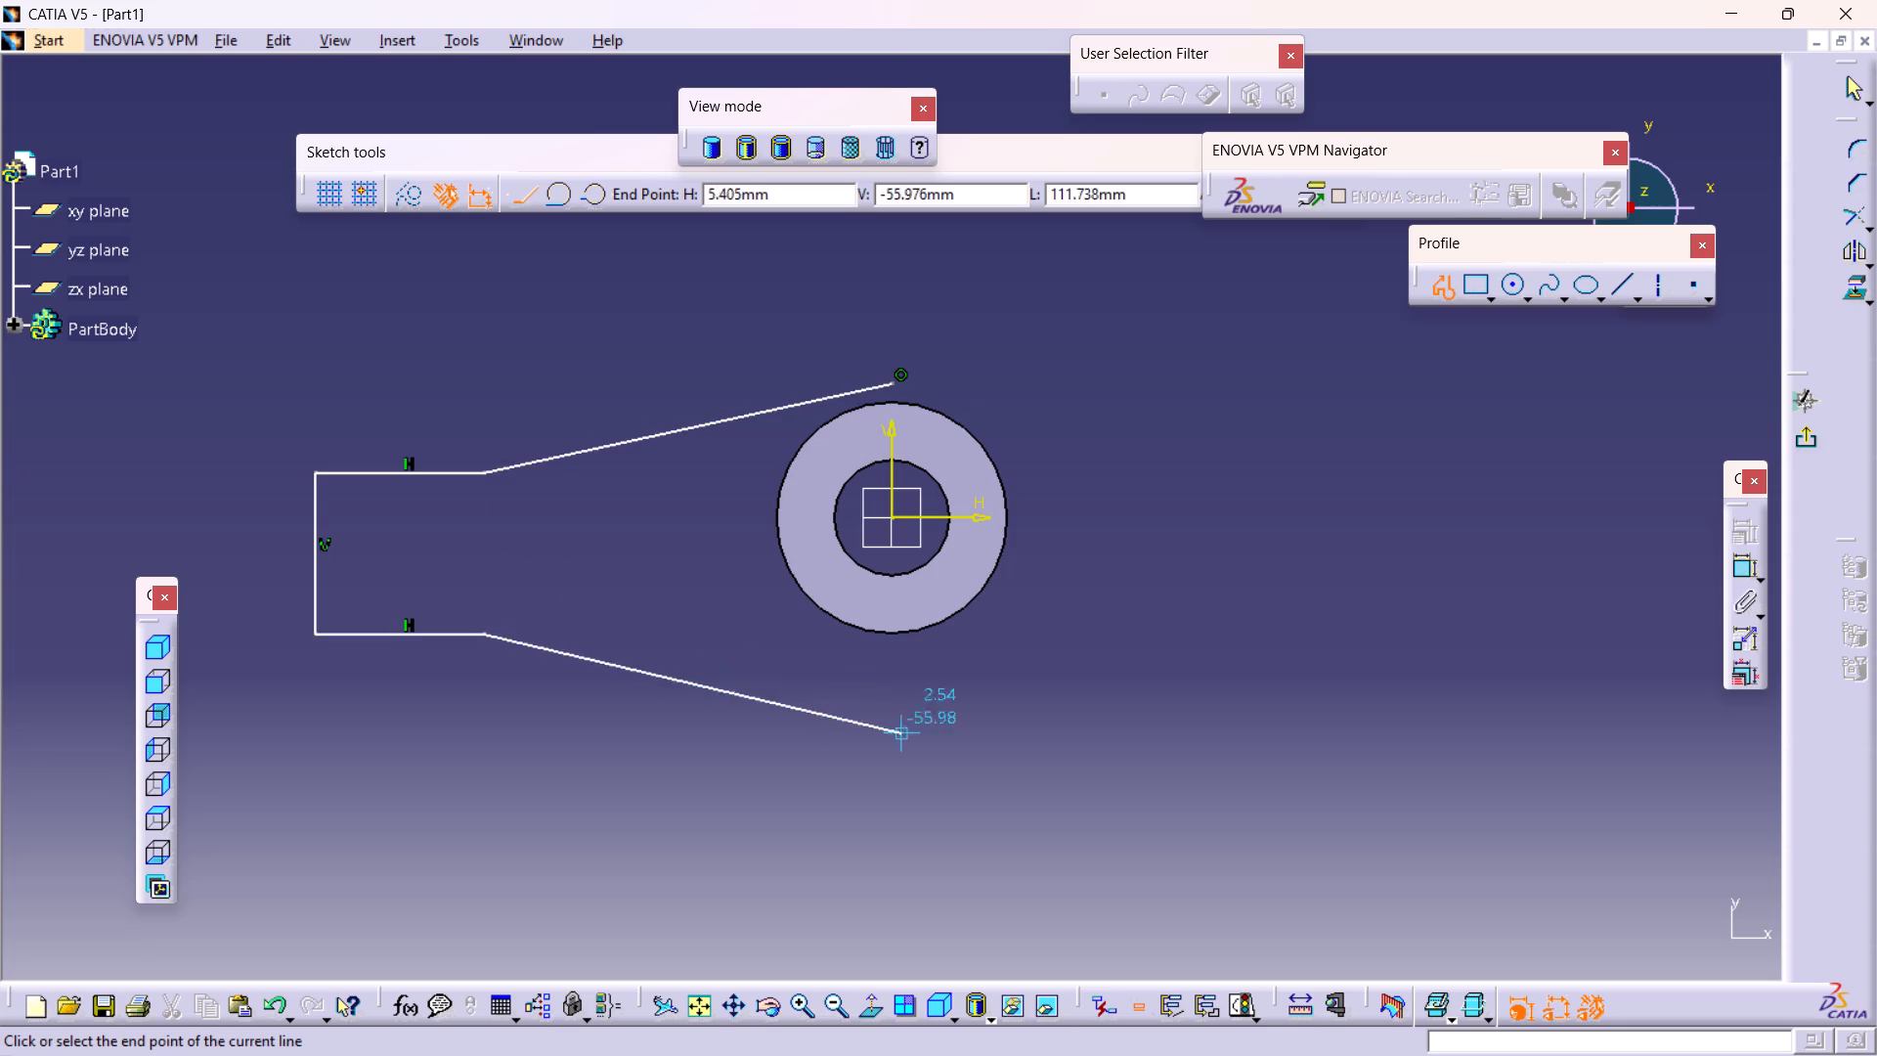
pyautogui.click(891, 707)
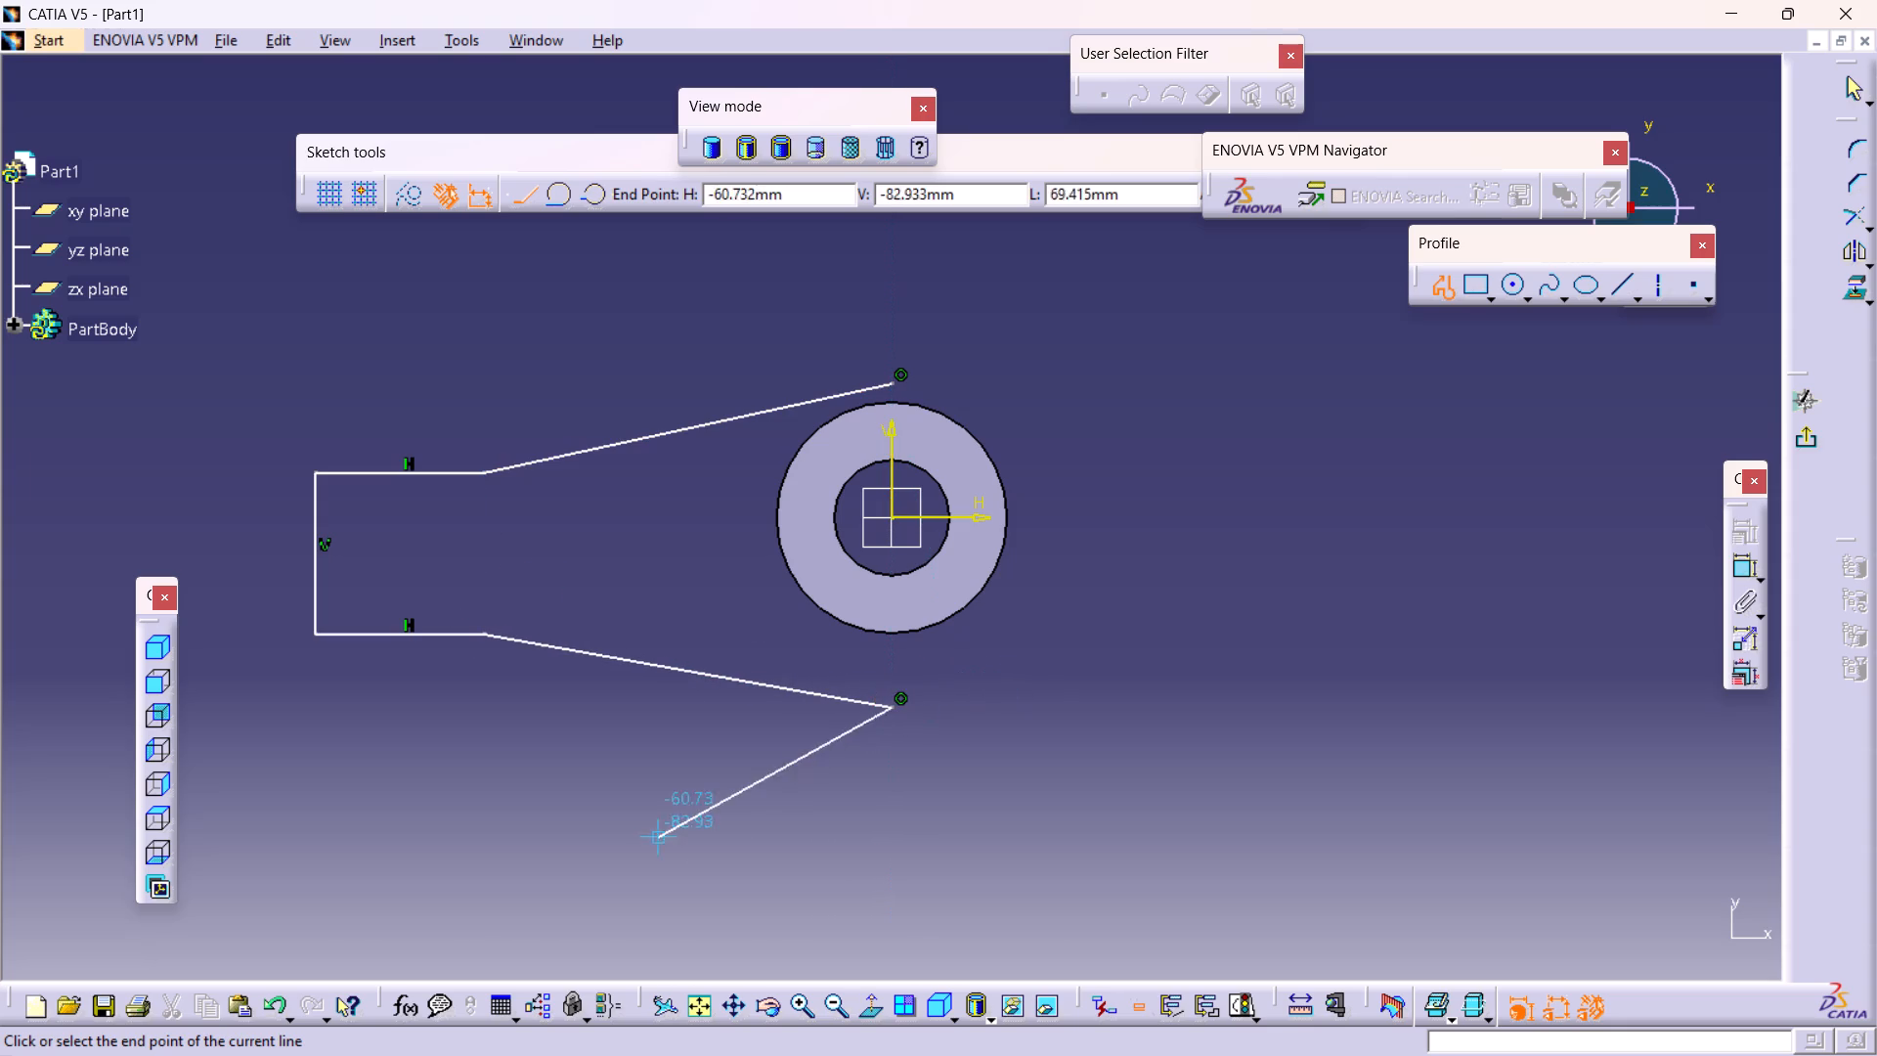
pyautogui.press('Escape')
pyautogui.press('Escape')
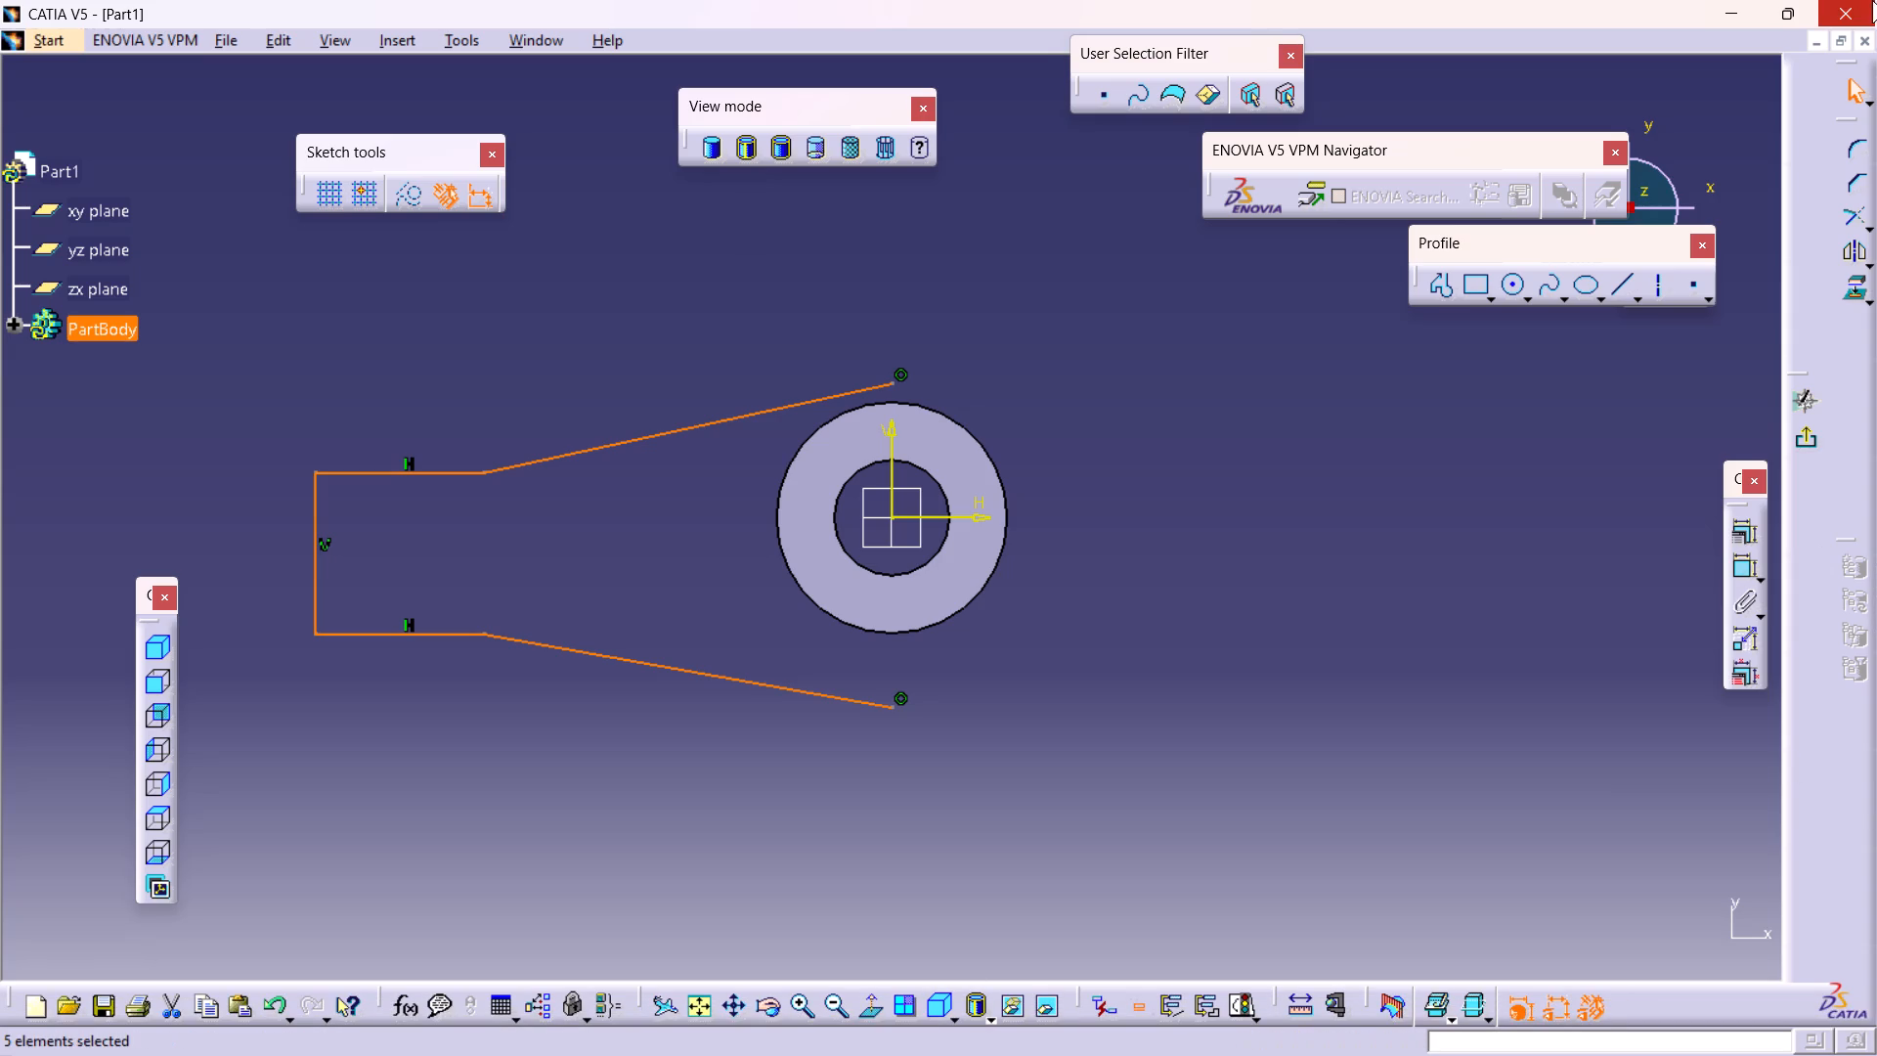
# Add length constraints to the profile's vertical end line and its upper horizontal line, placing both dimensions outside the profile.
pyautogui.doubleClick(1744, 565)
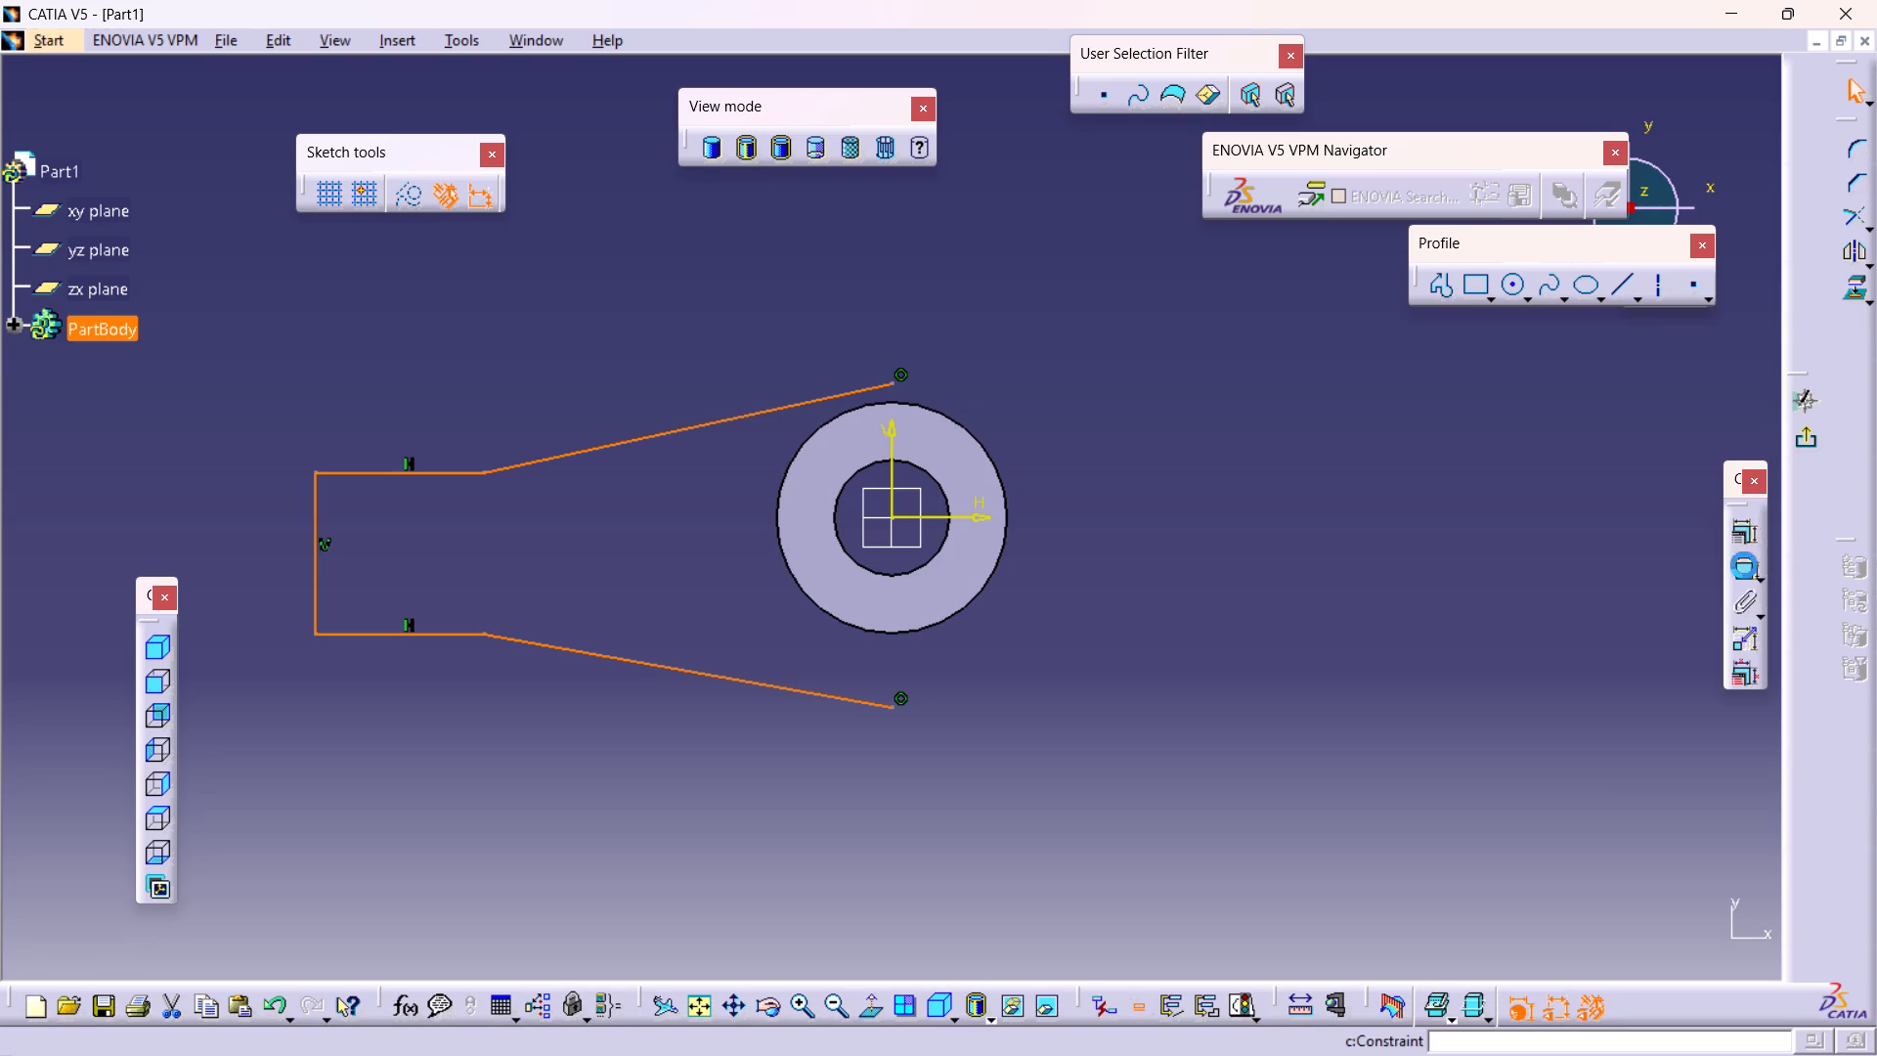
pyautogui.click(321, 527)
pyautogui.click(254, 529)
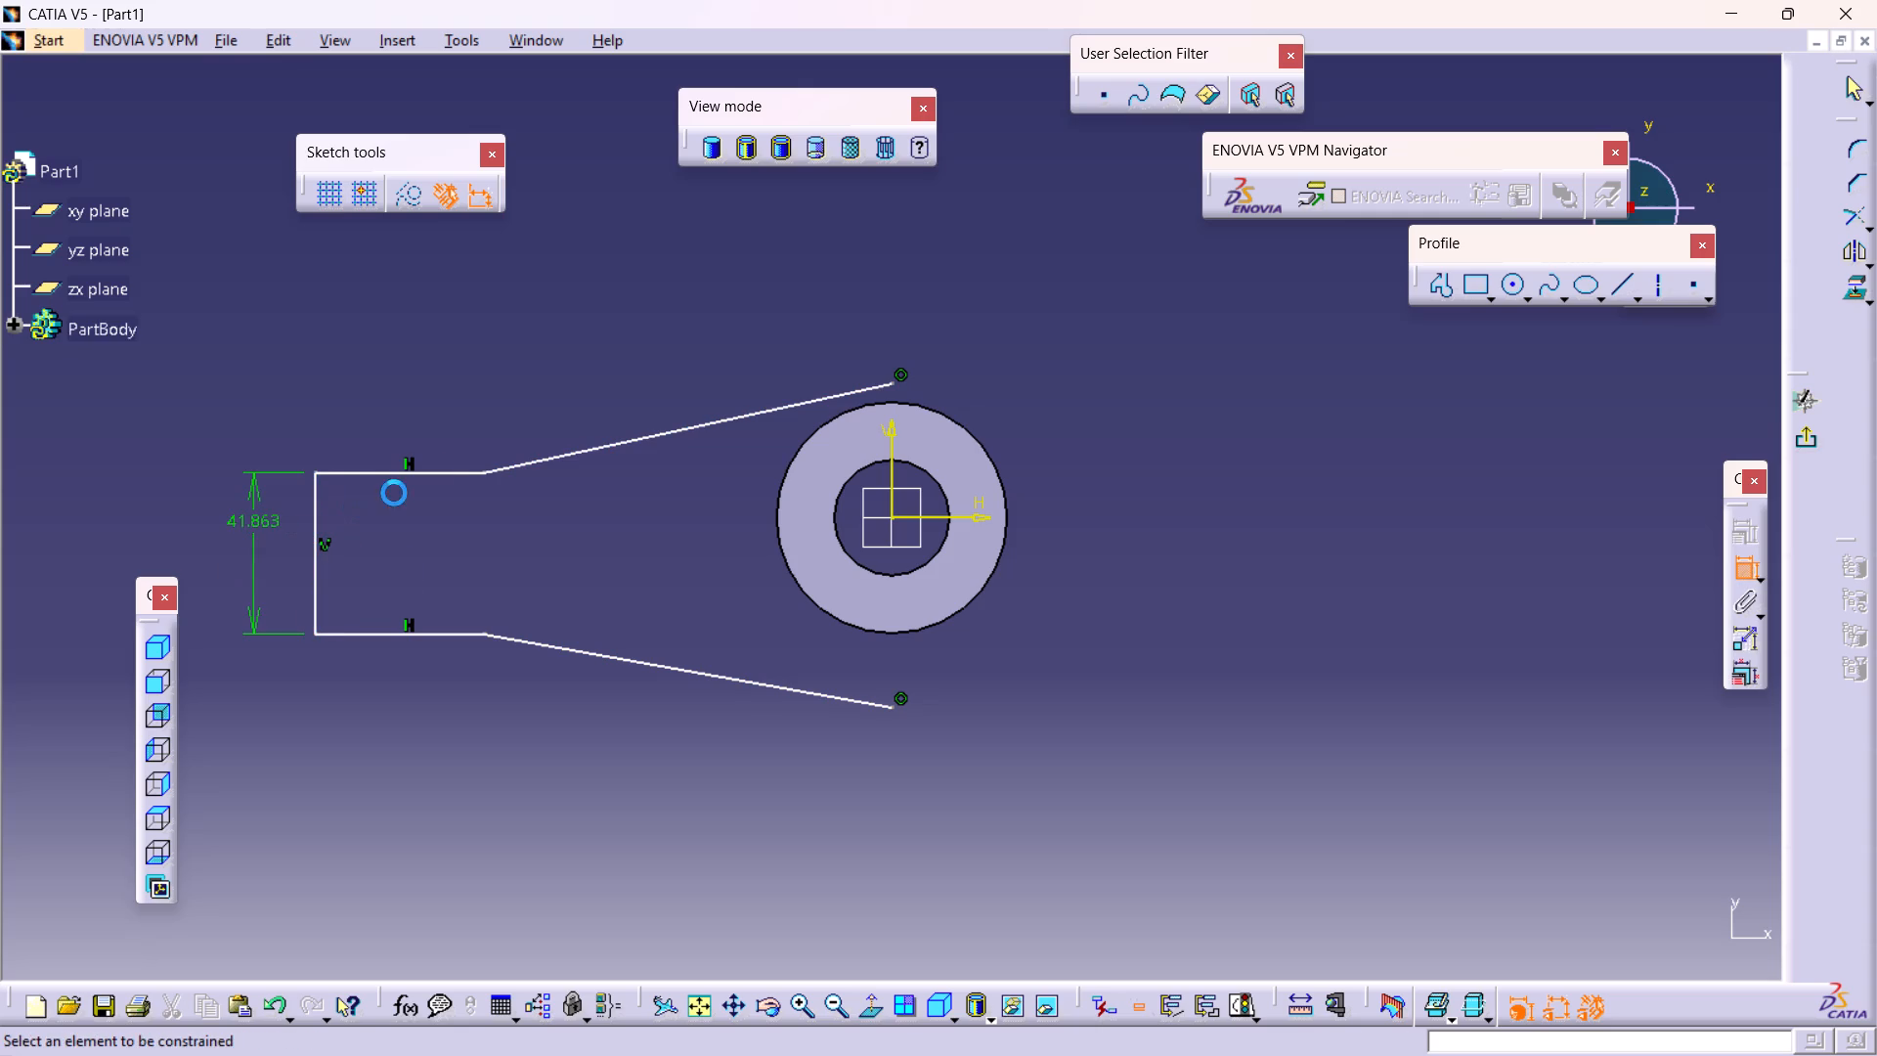
pyautogui.click(442, 468)
pyautogui.click(474, 411)
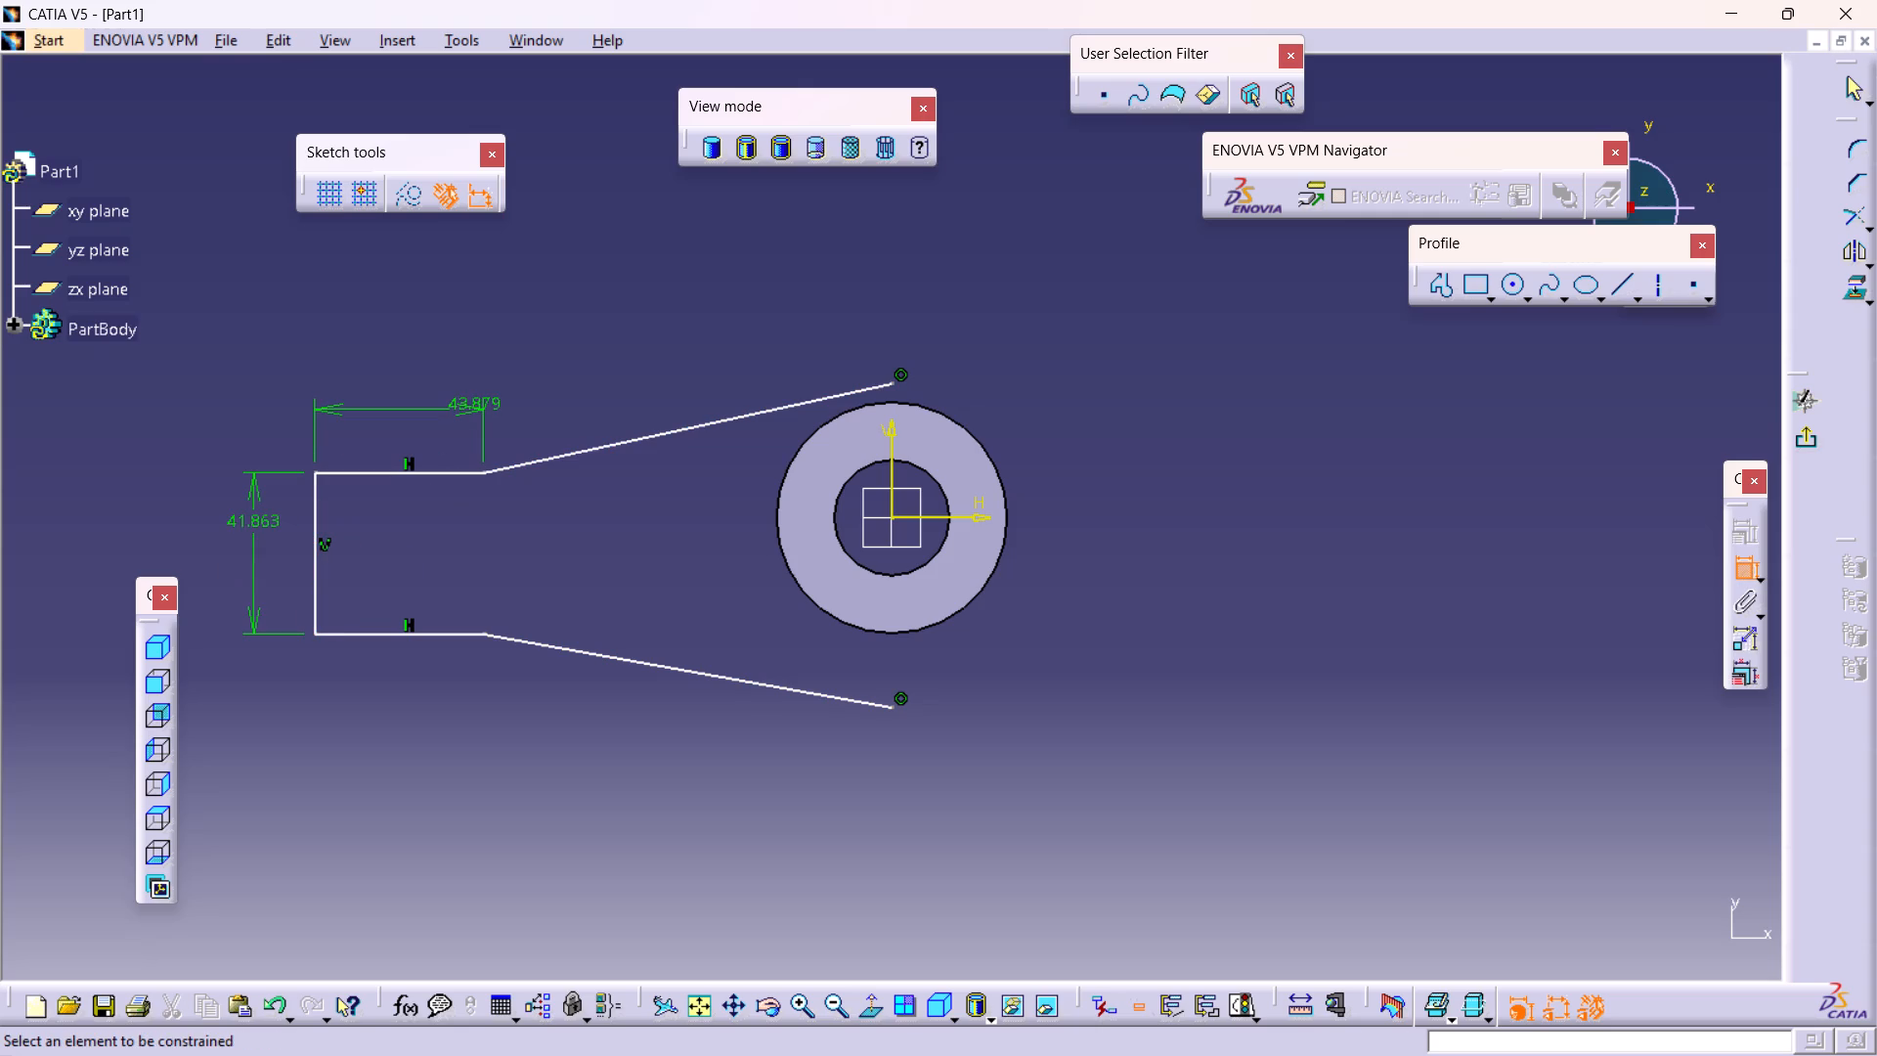
pyautogui.click(360, 636)
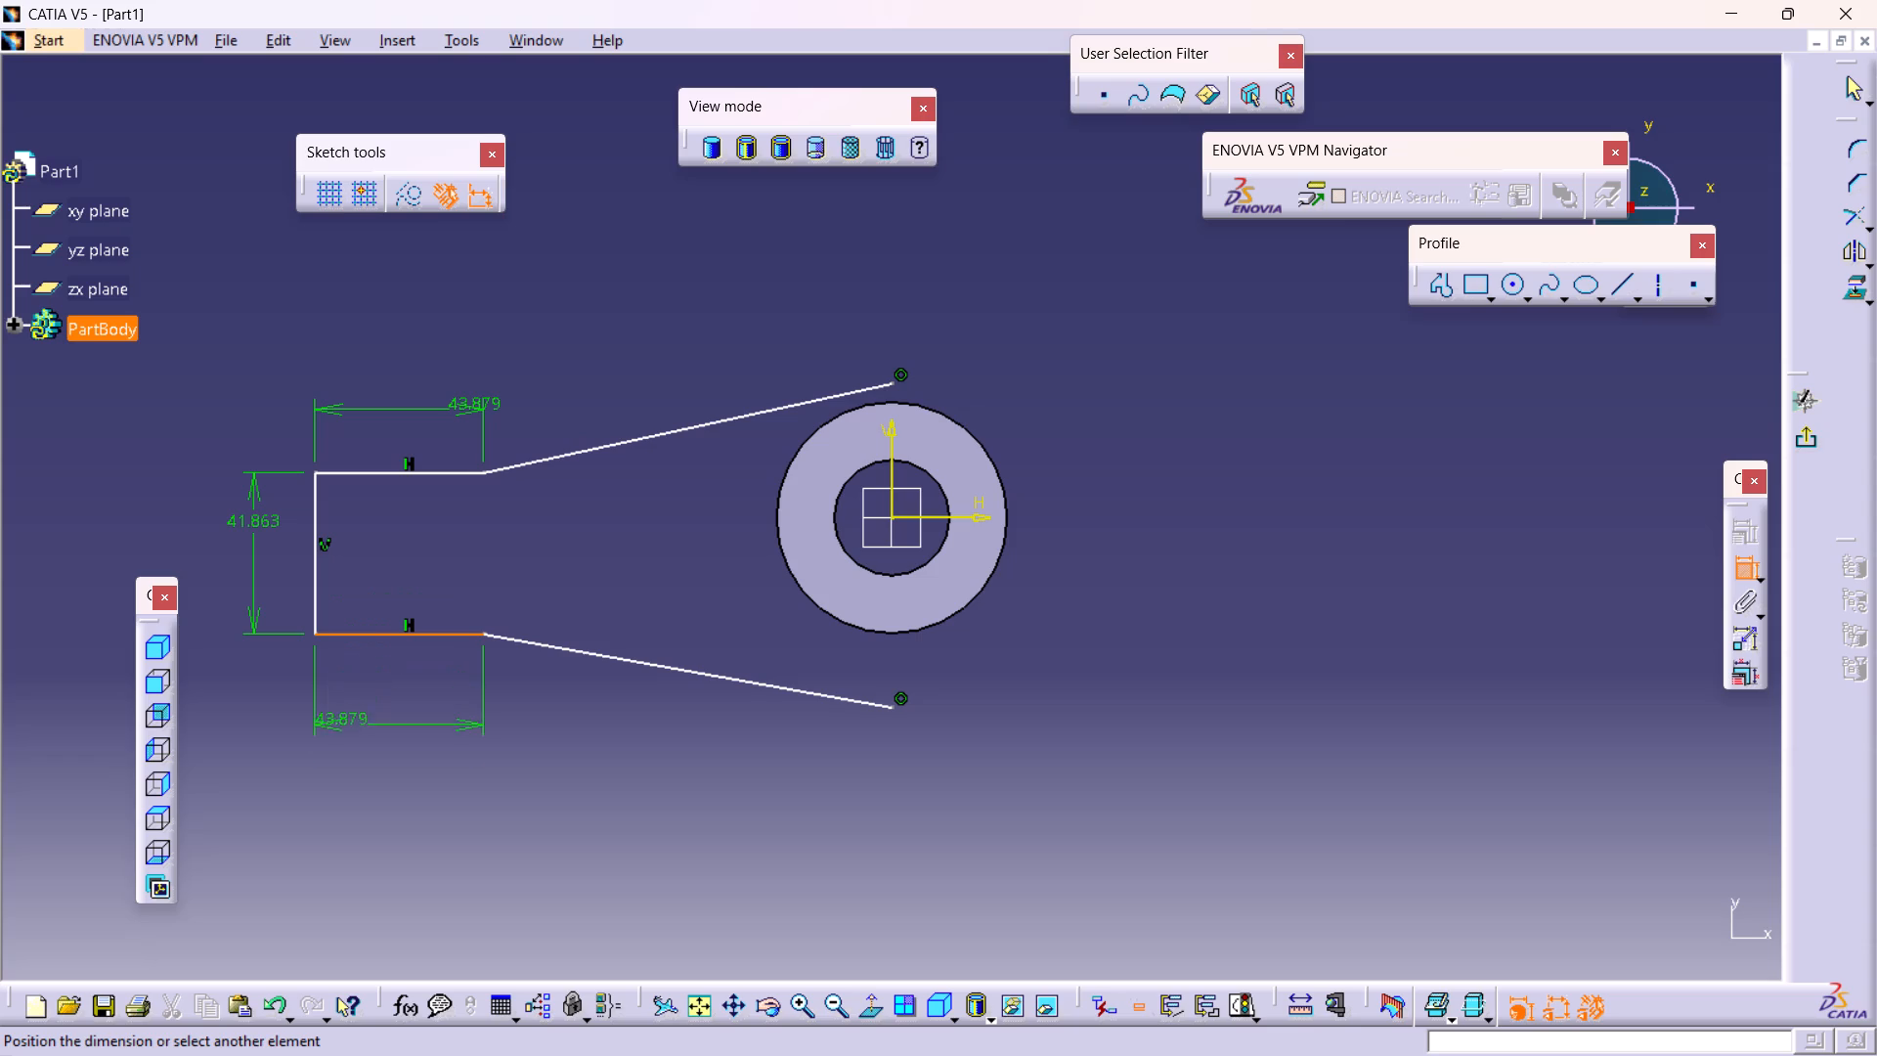
pyautogui.press('Escape')
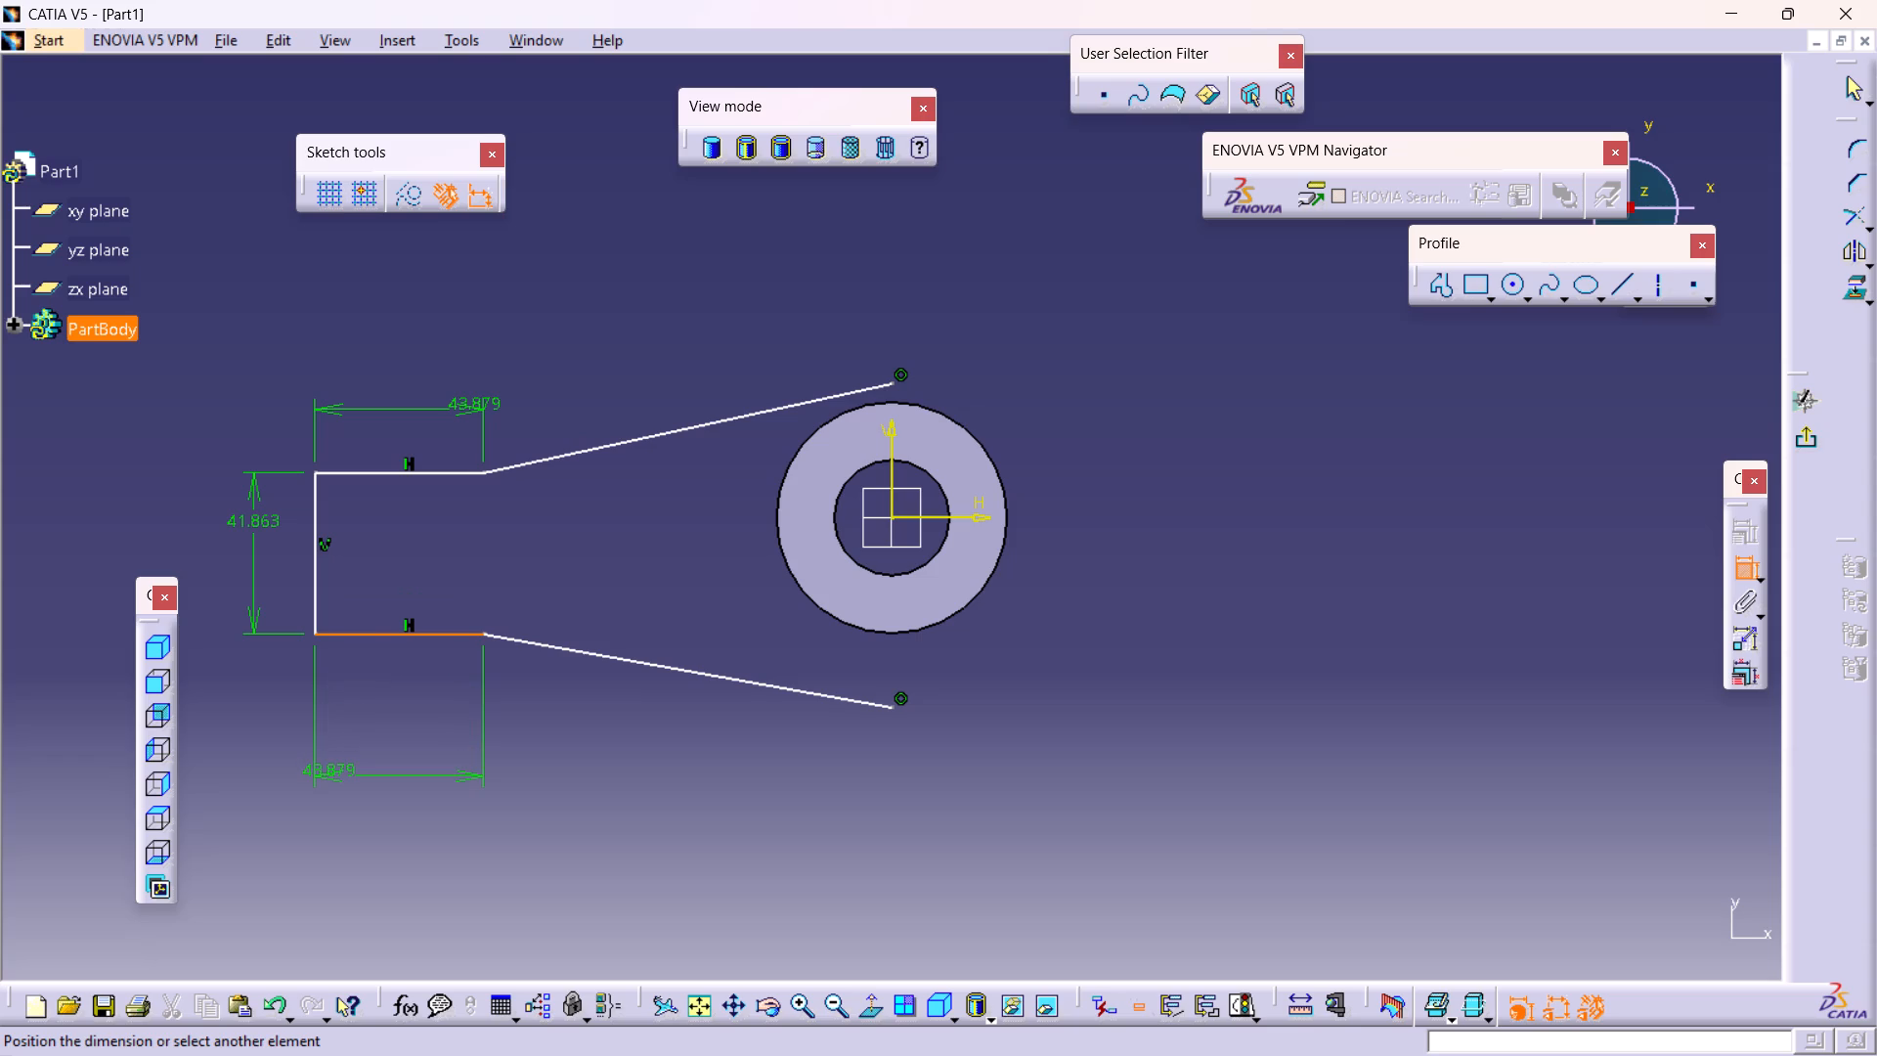
pyautogui.press('Escape')
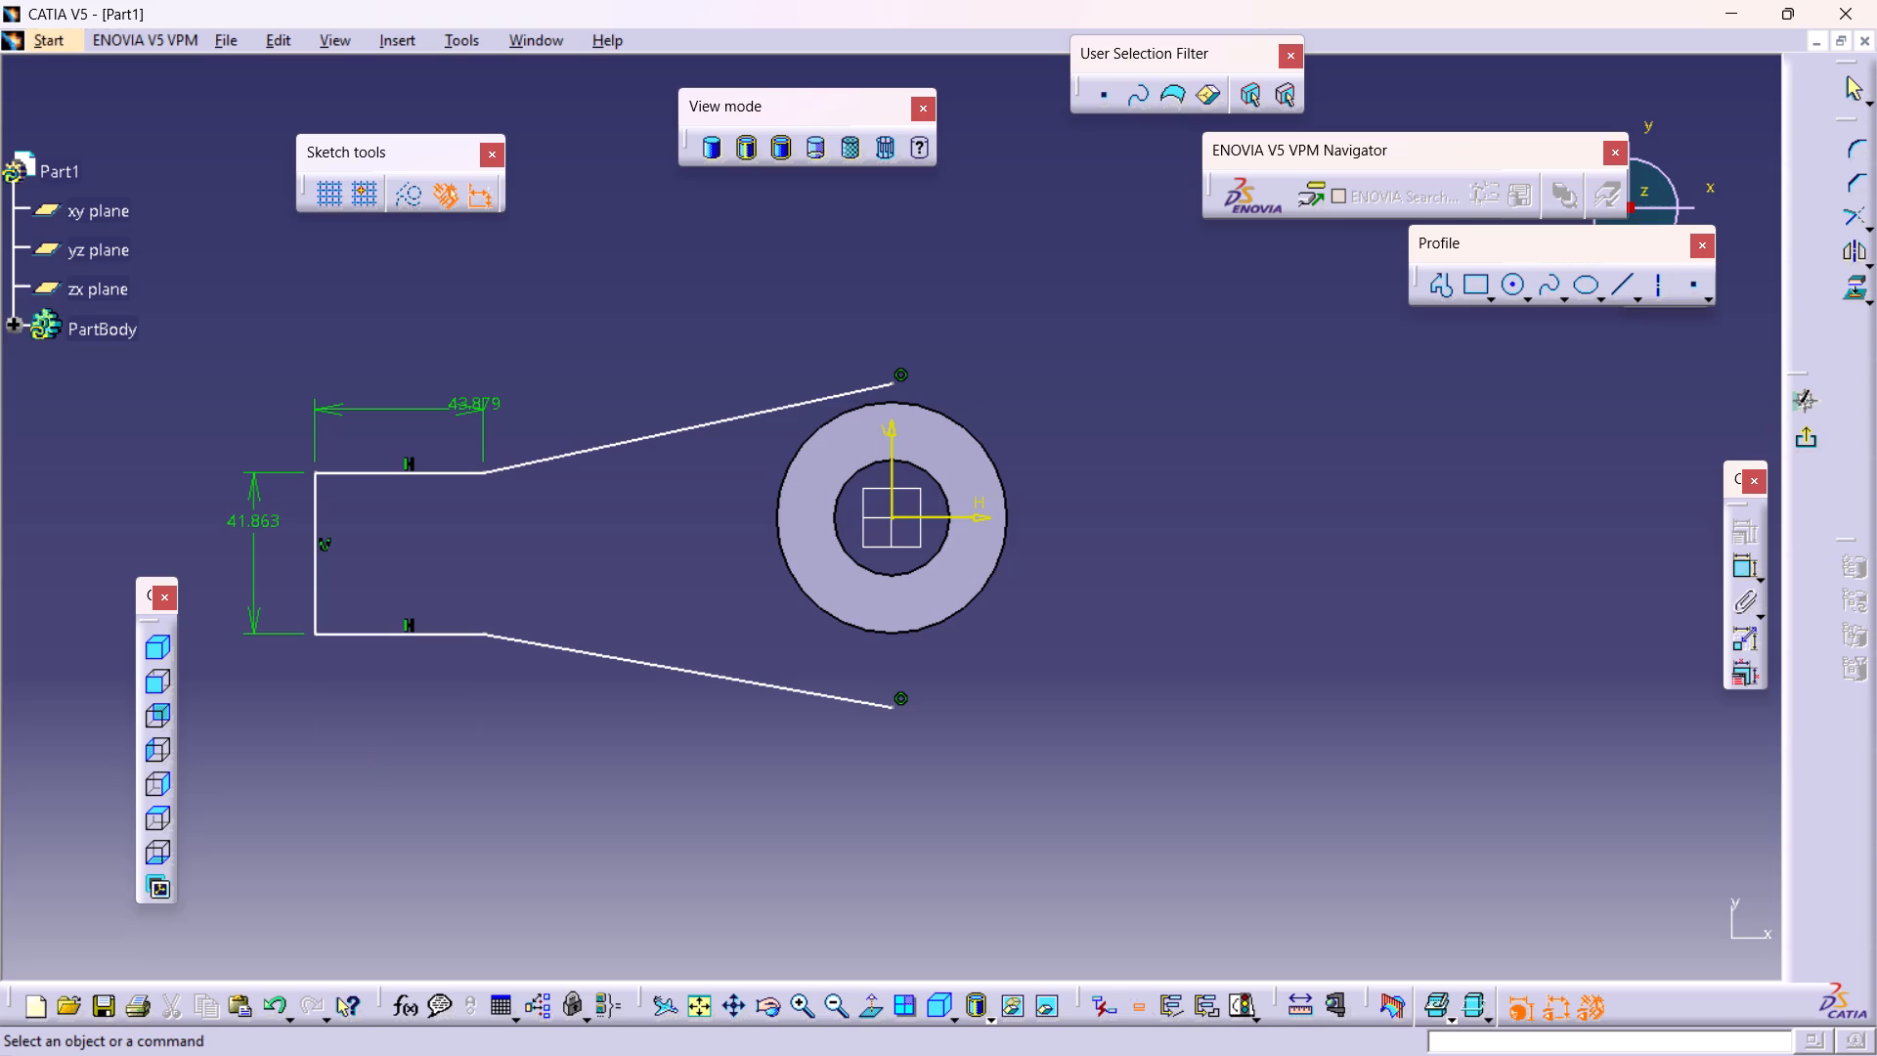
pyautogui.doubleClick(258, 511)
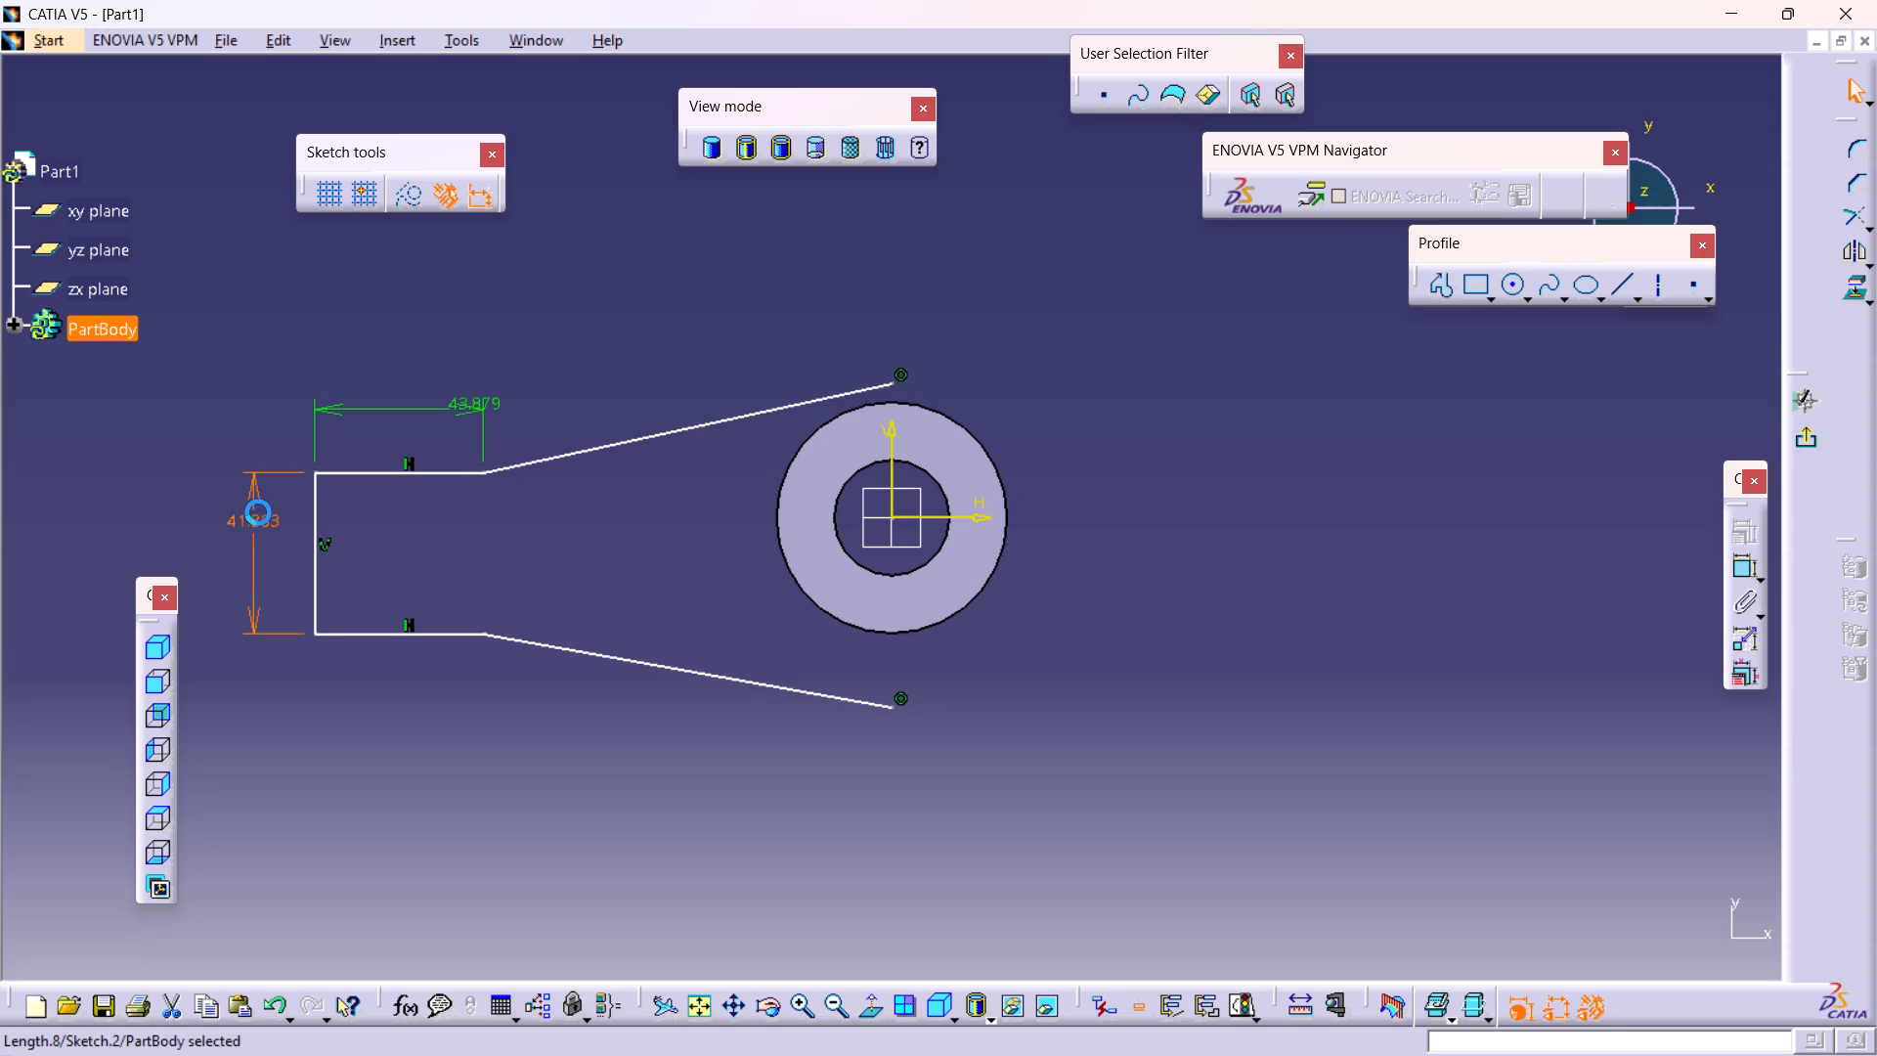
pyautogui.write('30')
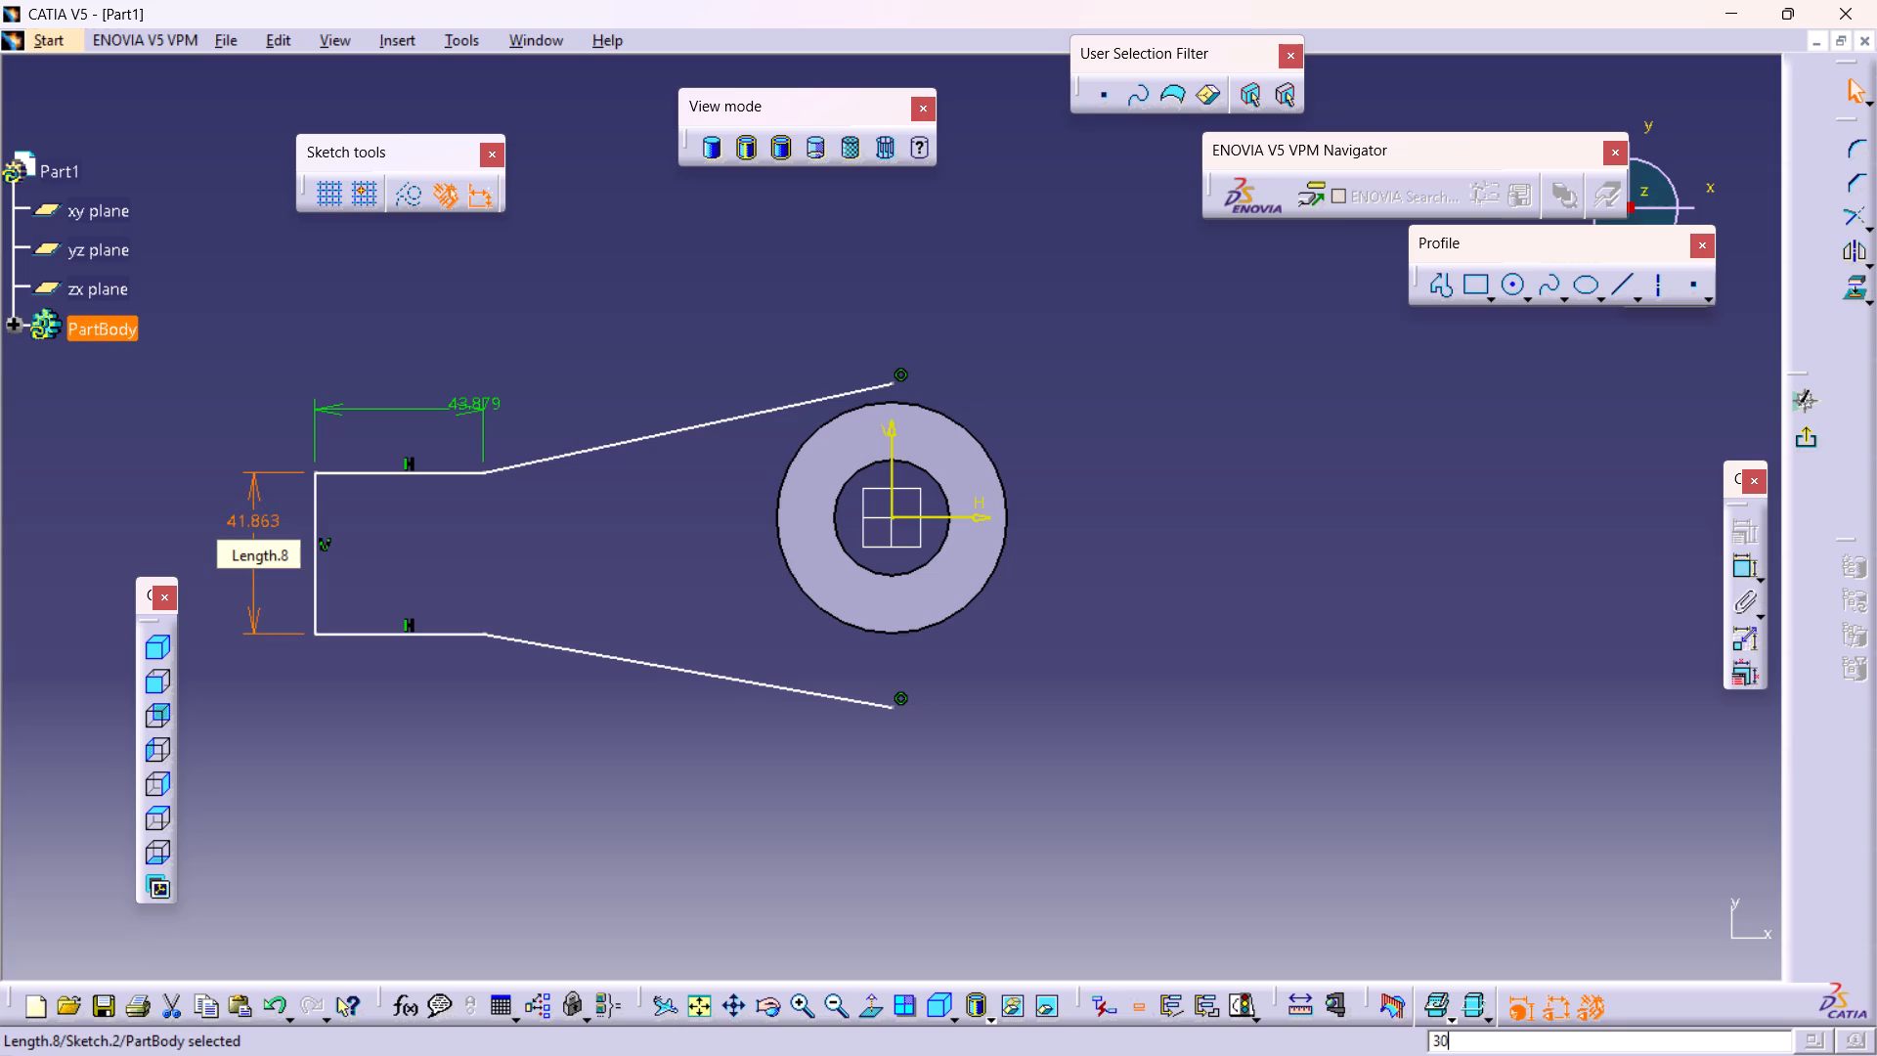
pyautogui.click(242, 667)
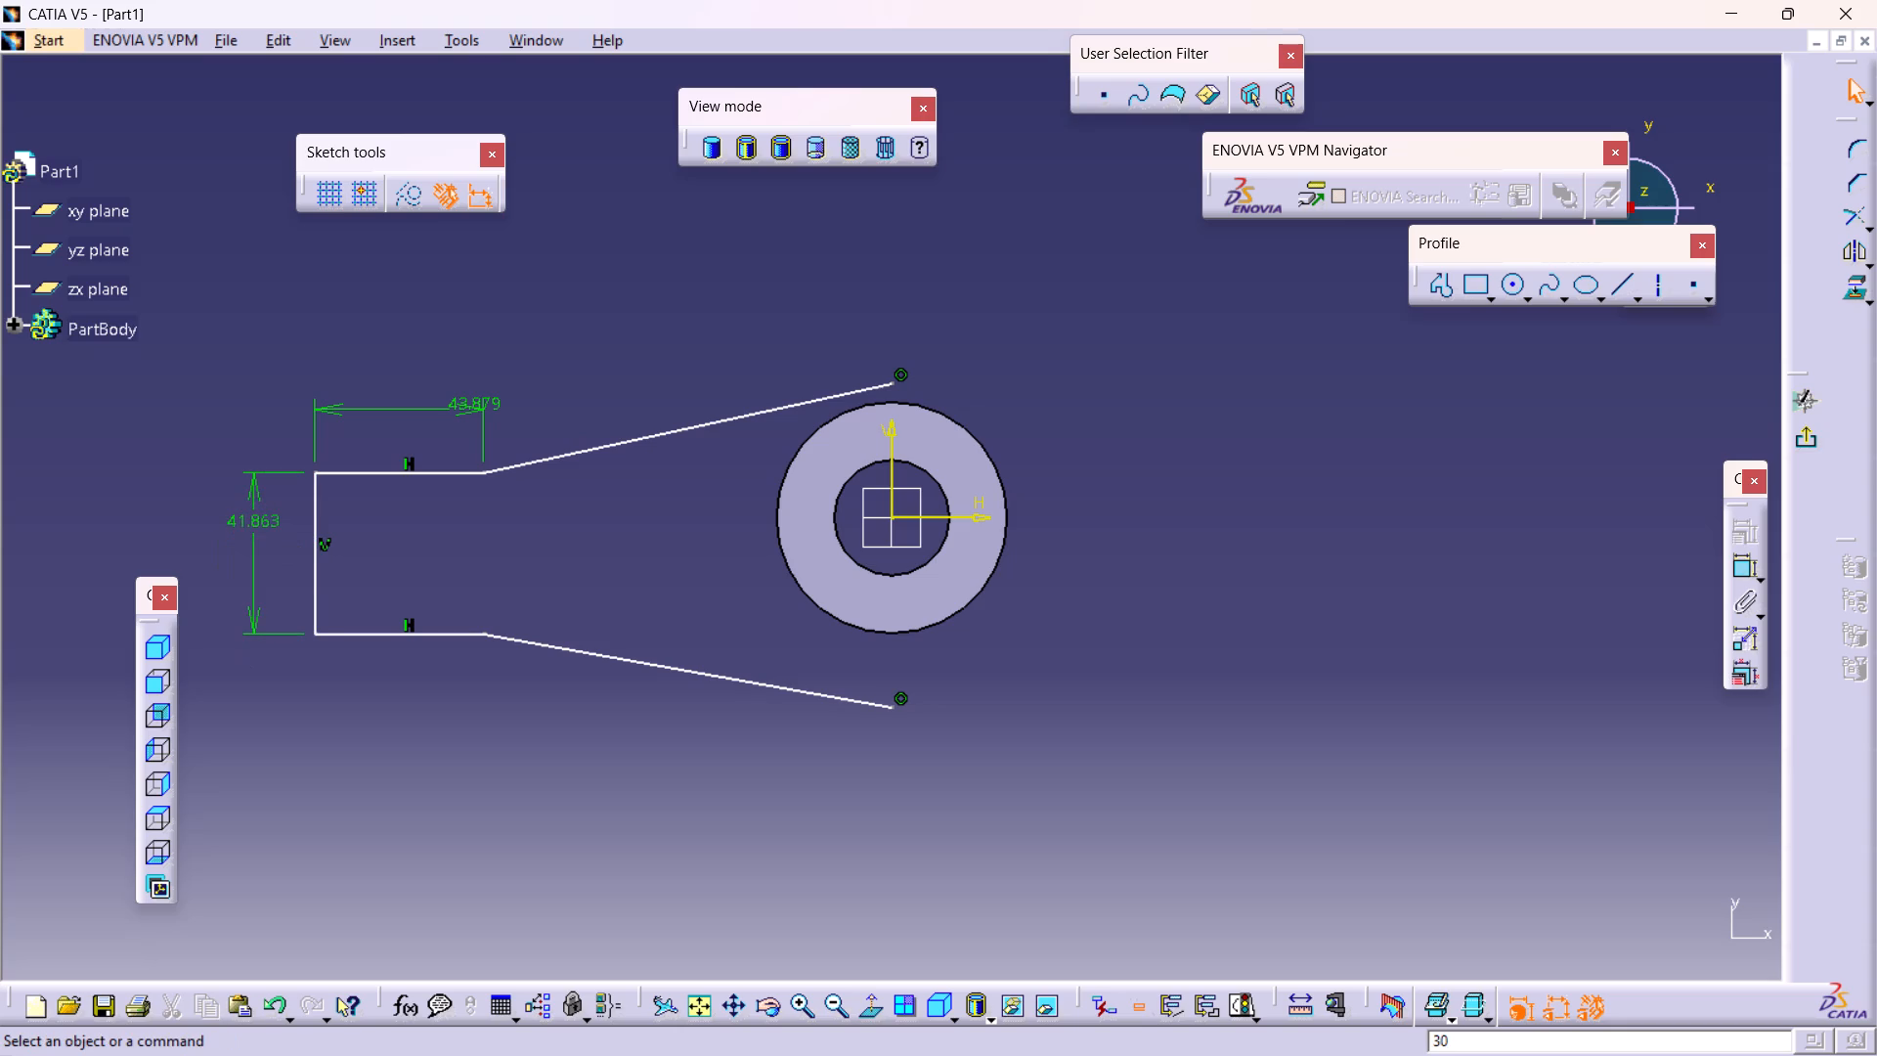
# Set the length of the profile's vertical end line to 30 mm.
pyautogui.doubleClick(255, 518)
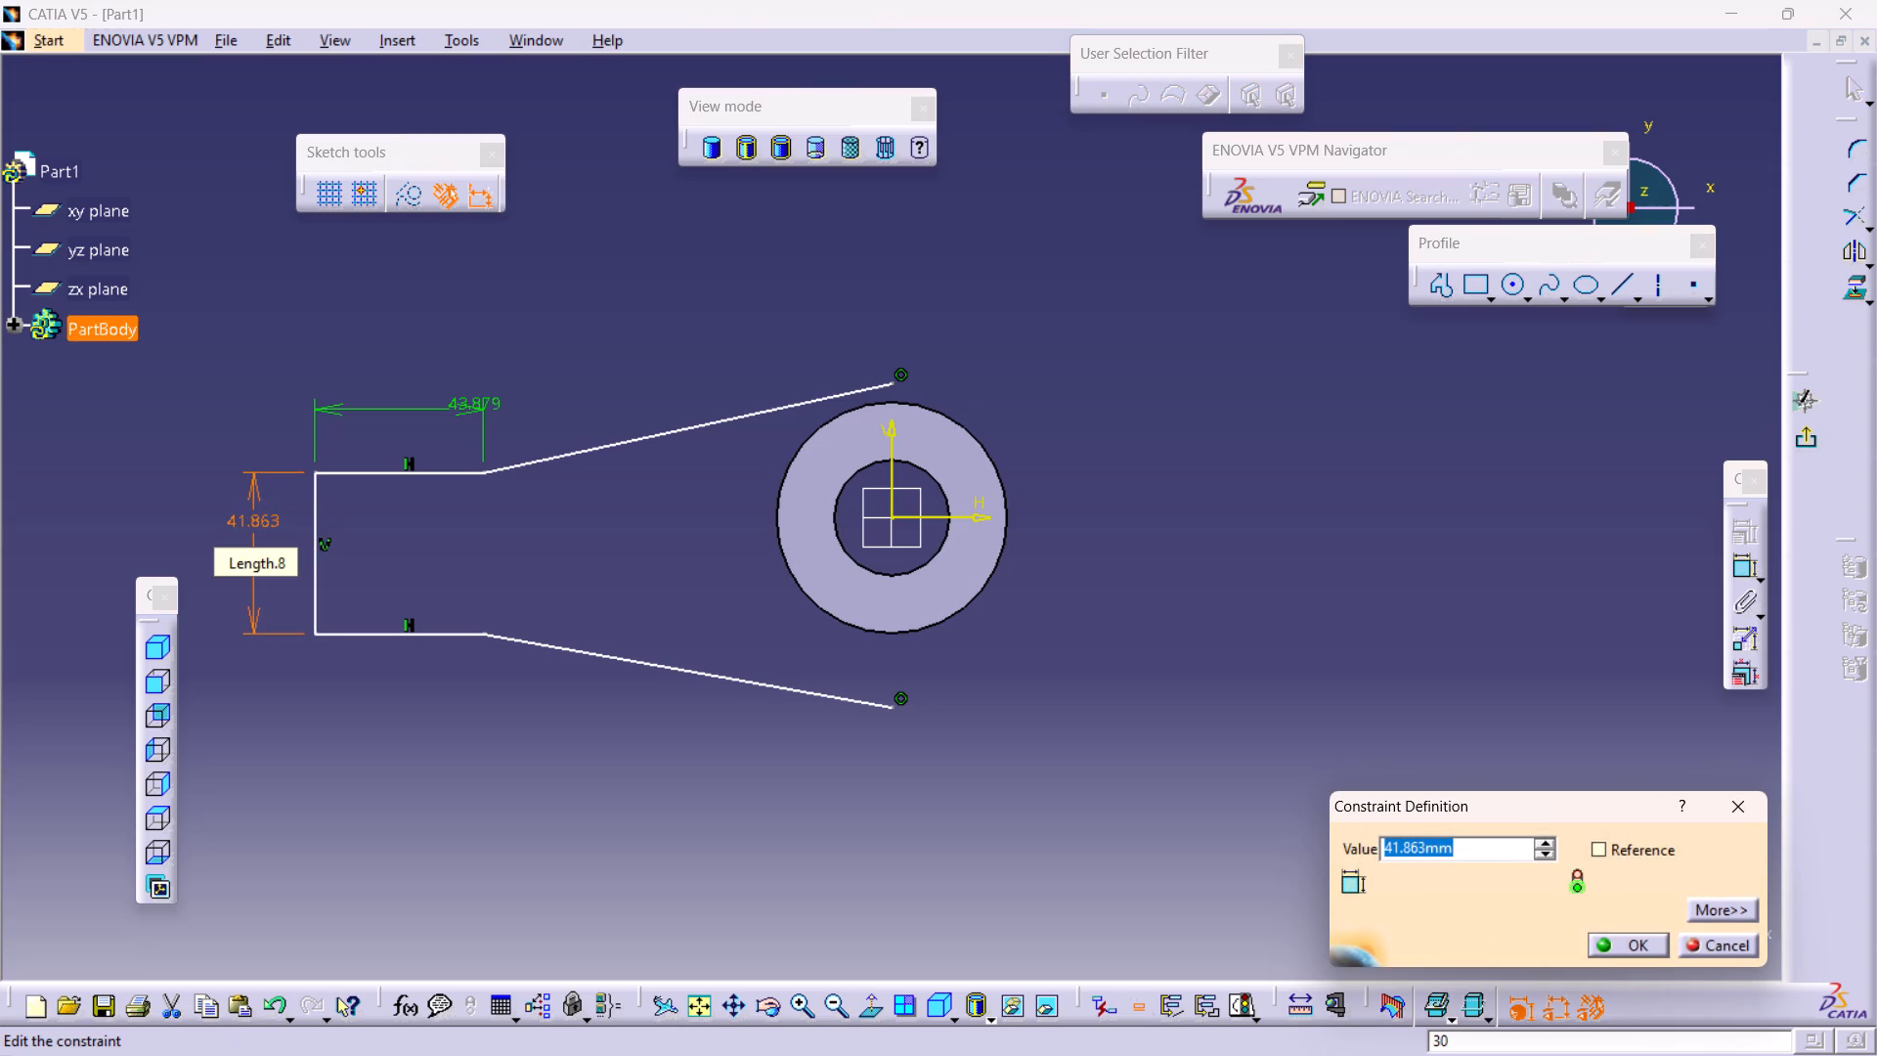
pyautogui.write('30')
pyautogui.press('Return')
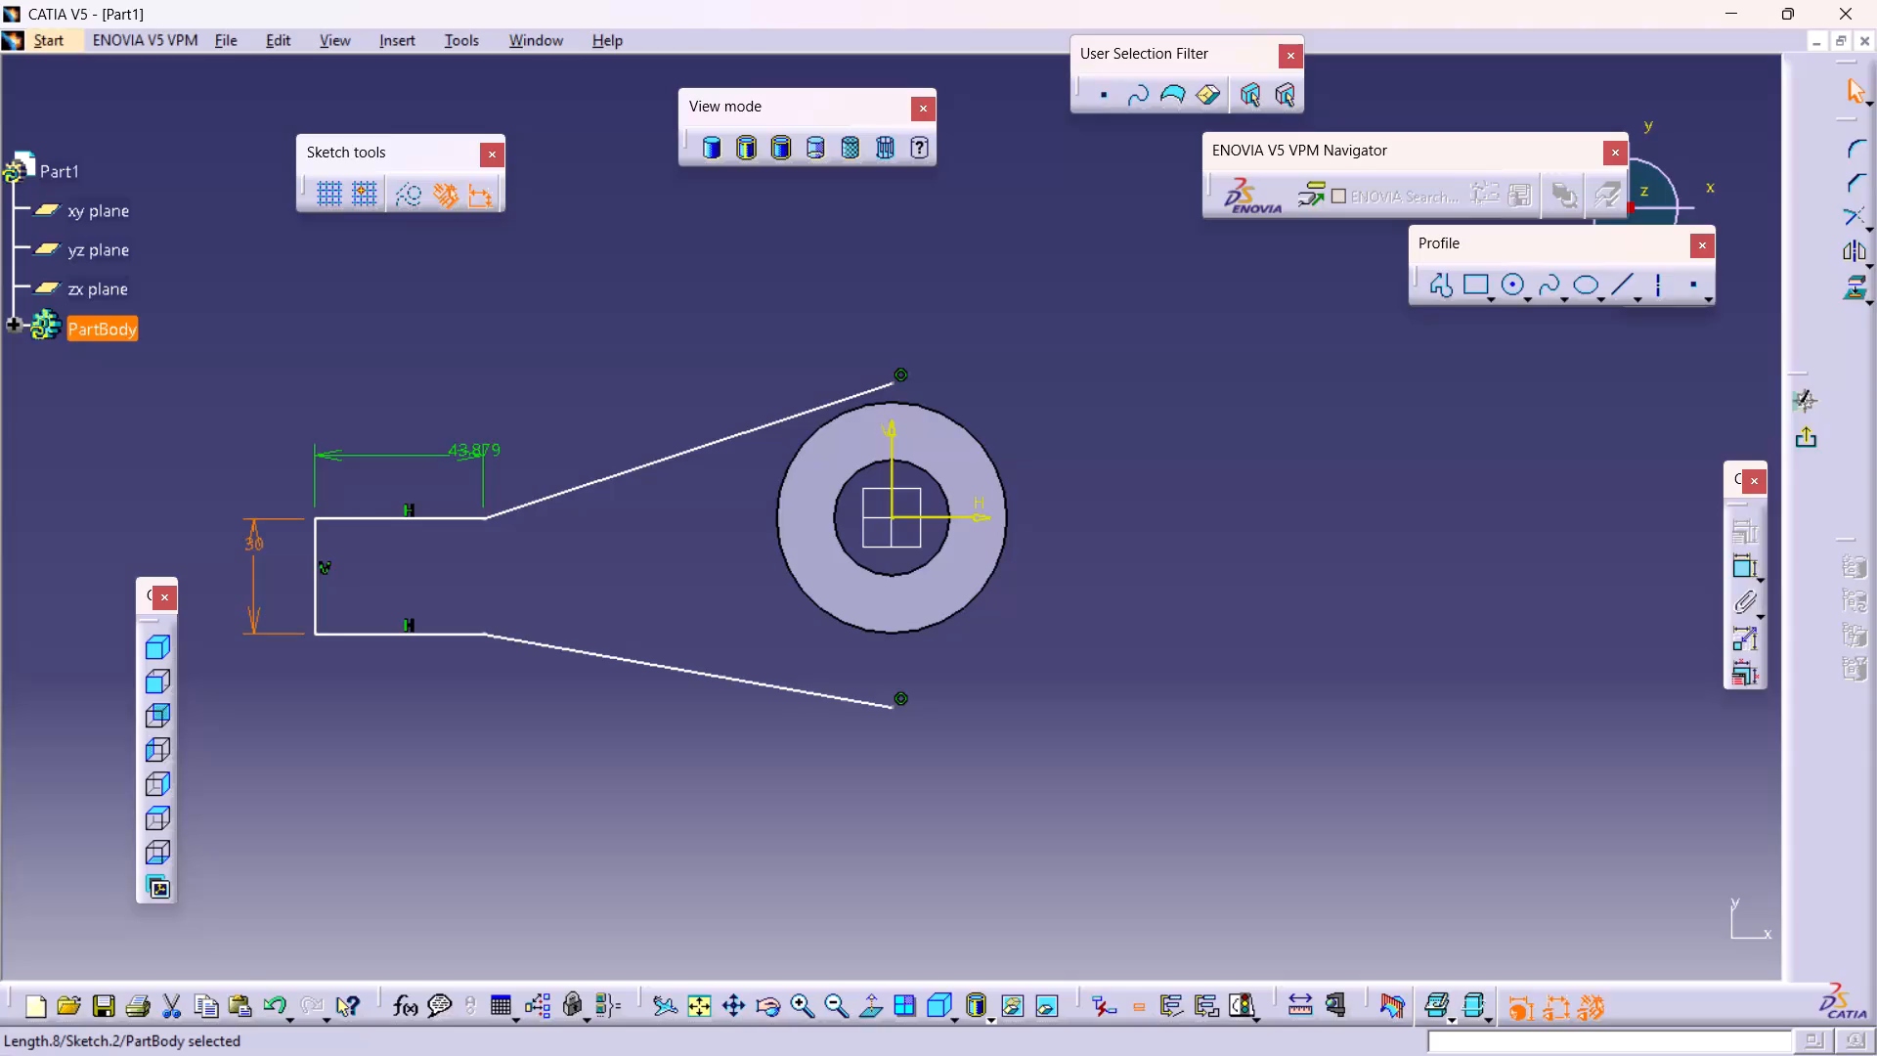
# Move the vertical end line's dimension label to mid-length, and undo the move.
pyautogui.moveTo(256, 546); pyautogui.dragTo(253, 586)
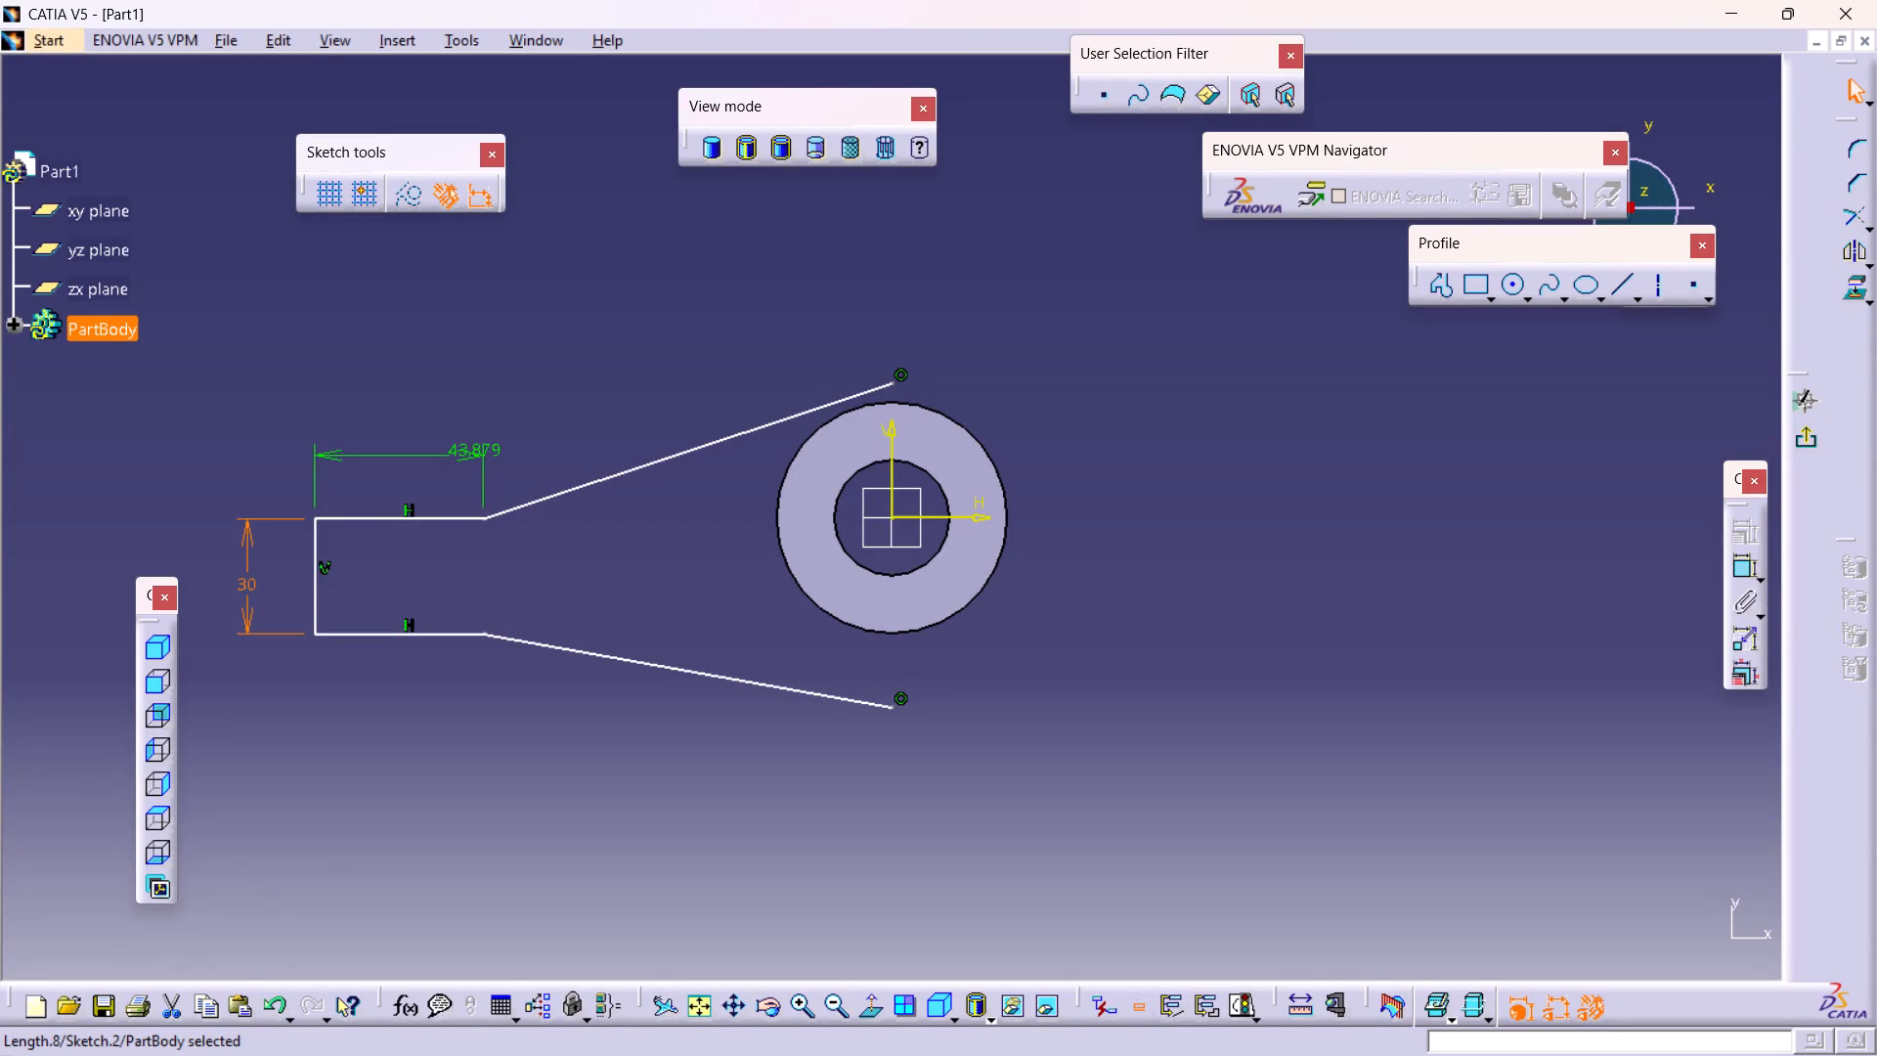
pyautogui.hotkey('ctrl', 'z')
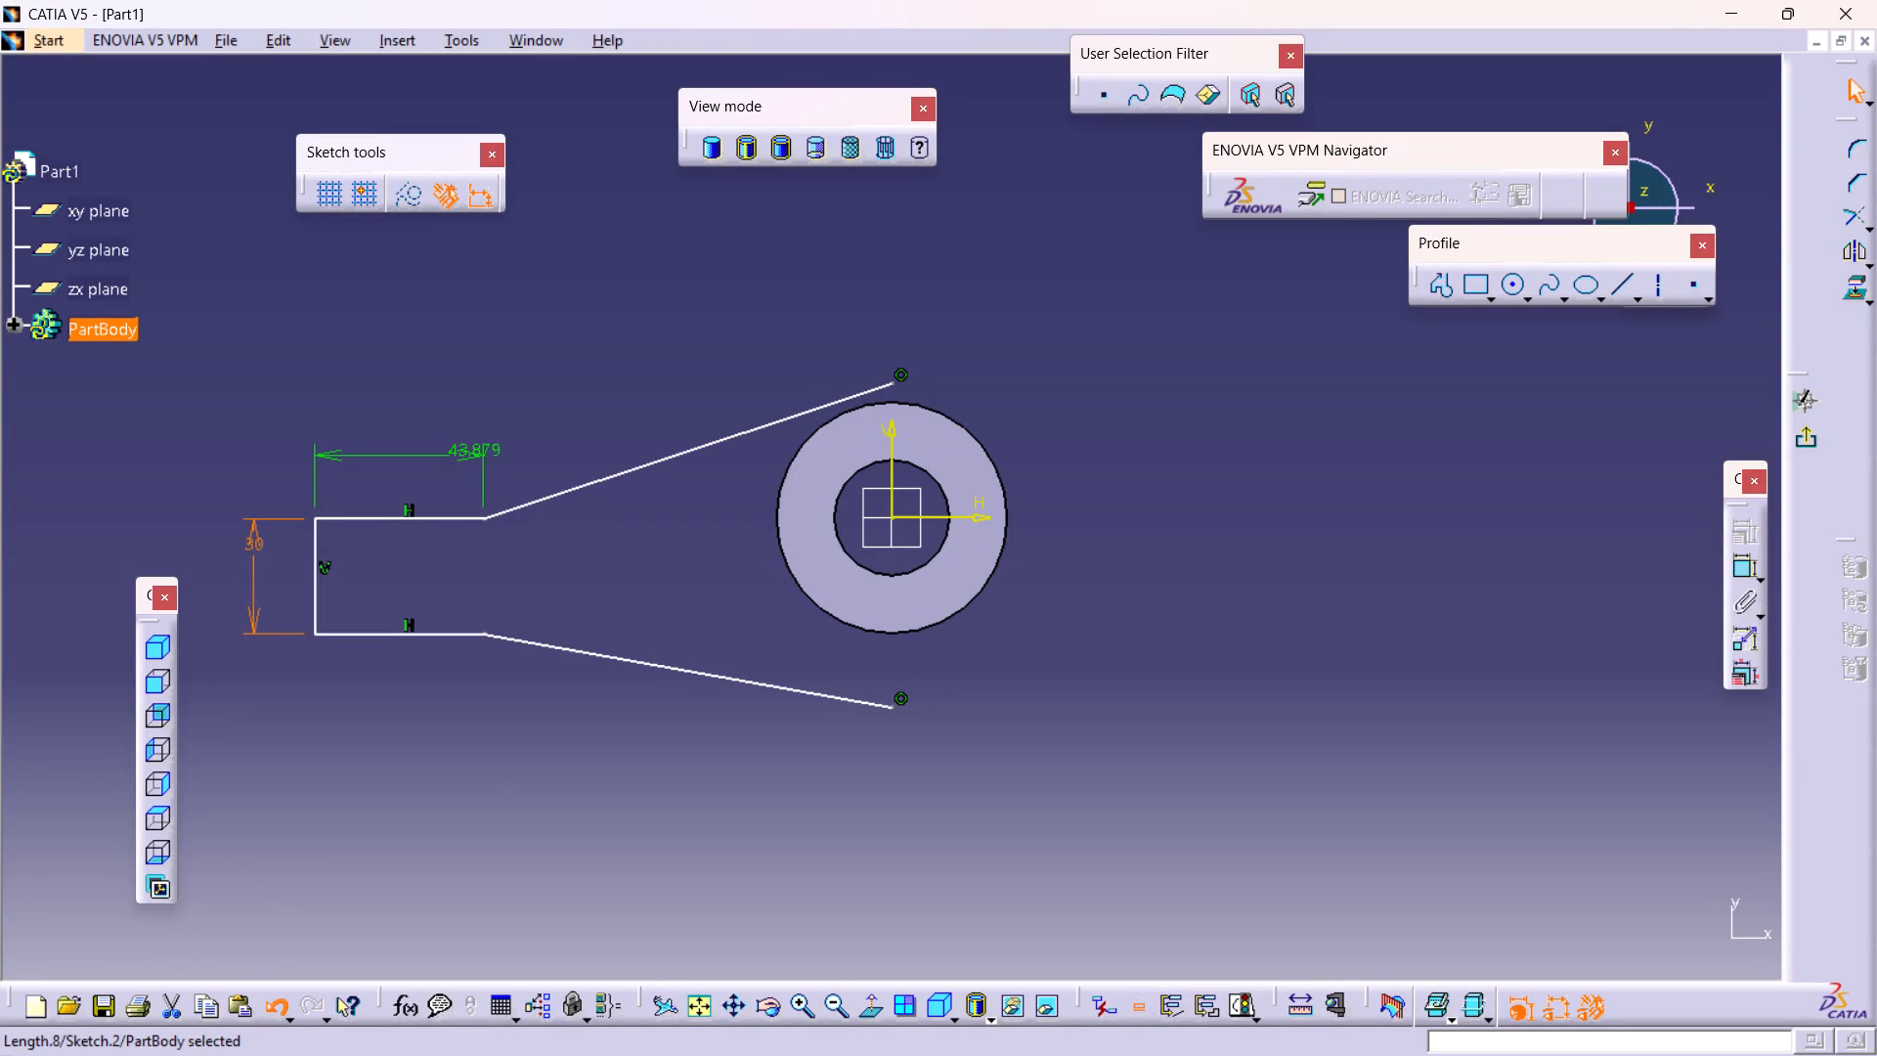
# Undo the profile's dimensions, the tapered open profile and its sketch, back to the bare hollow cylinder.
pyautogui.hotkey('ctrl', 'z')
pyautogui.hotkey('ctrl', 'z')
pyautogui.hotkey('ctrl', 'z')
pyautogui.hotkey('ctrl', 'z')
pyautogui.hotkey('ctrl', 'z')
pyautogui.hotkey('ctrl', 'z')
pyautogui.hotkey('ctrl', 'z')
pyautogui.hotkey('ctrl', 'z')
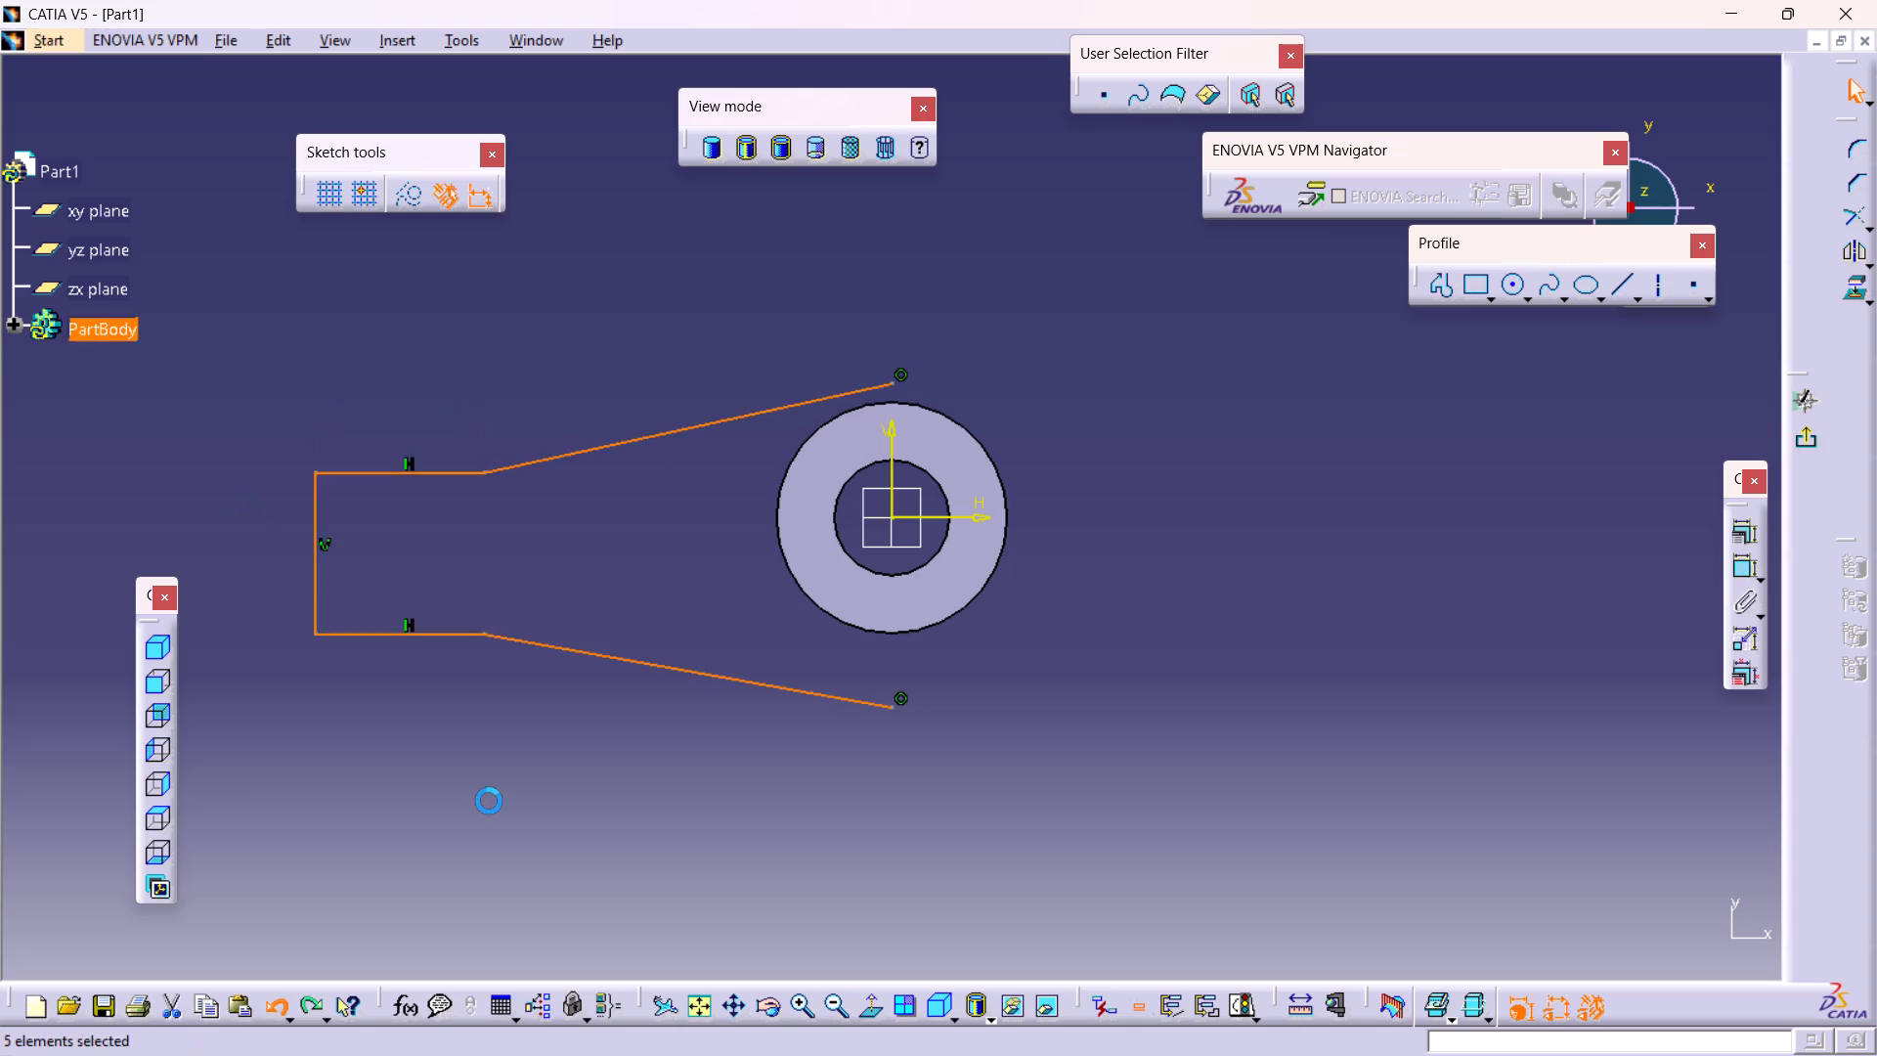
pyautogui.hotkey('ctrl', 'z')
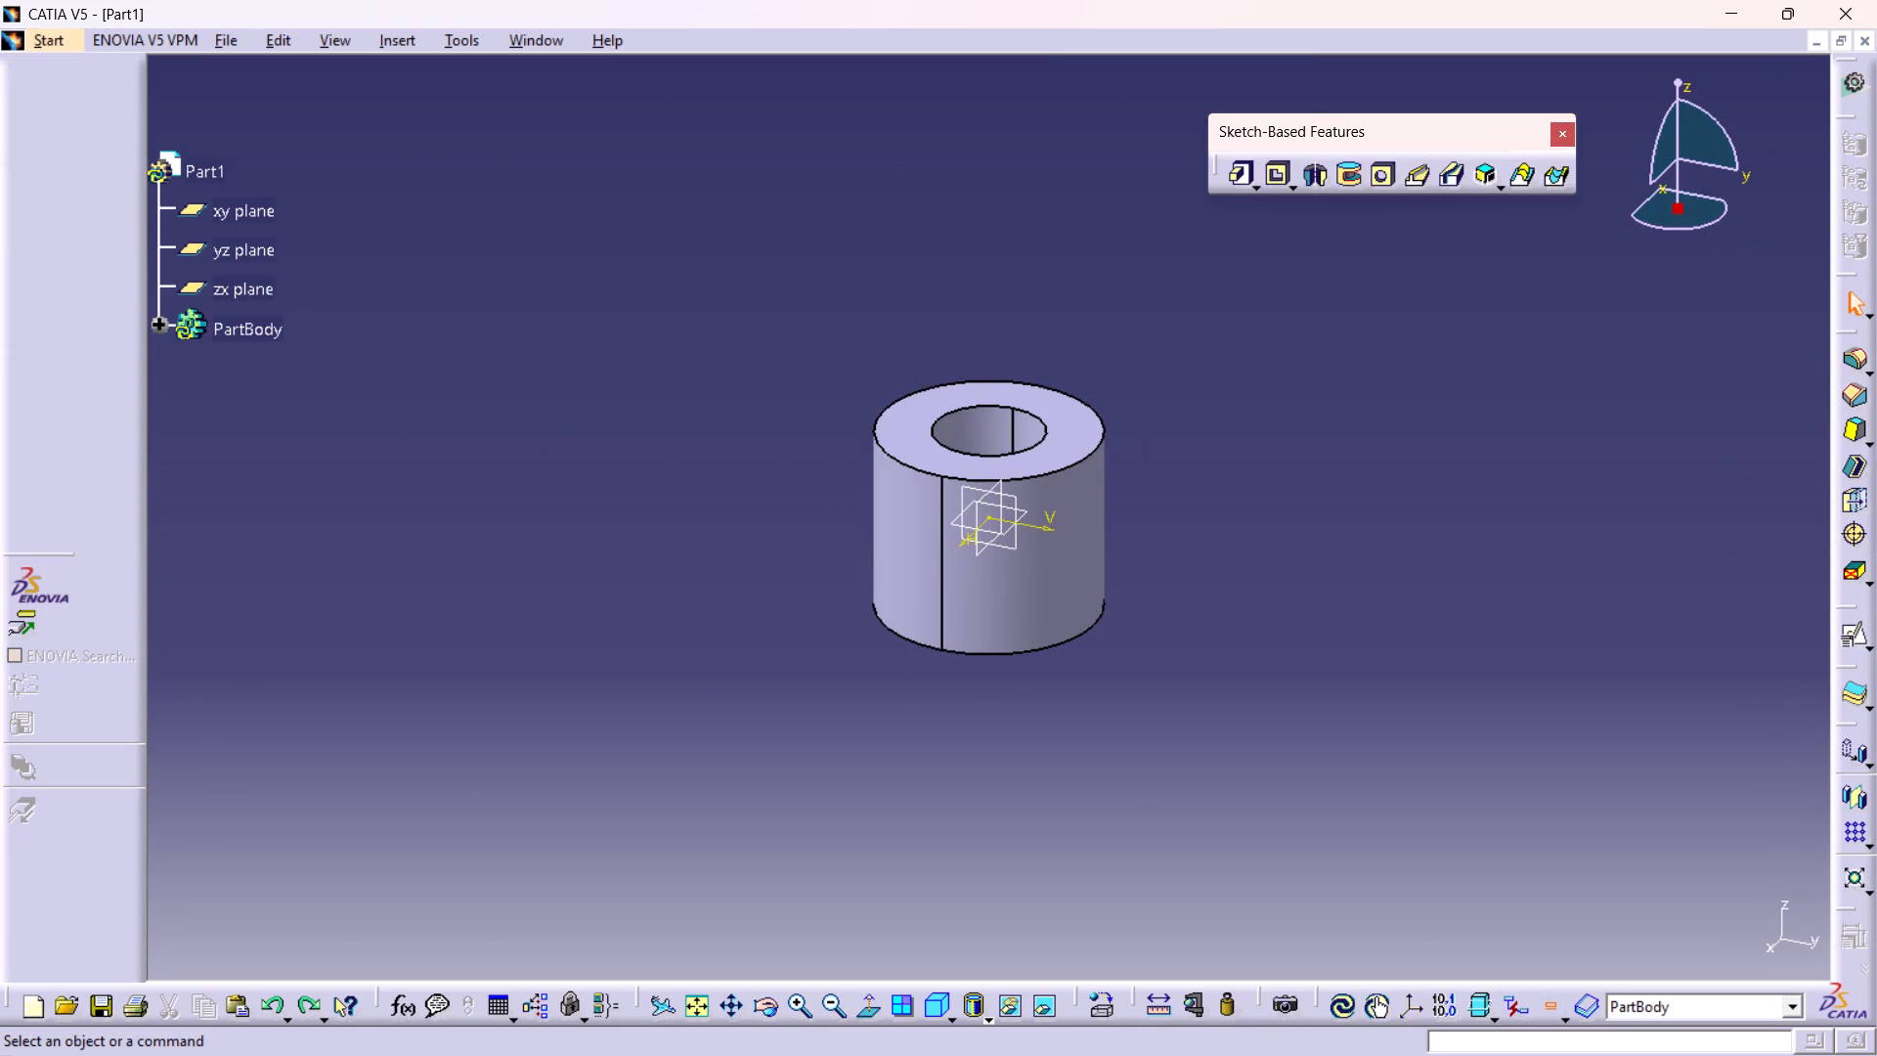
# Create a positioned sketch on the xy plane with implicit origin and orientation, leaving the H direction unreversed.
pyautogui.click(1009, 524)
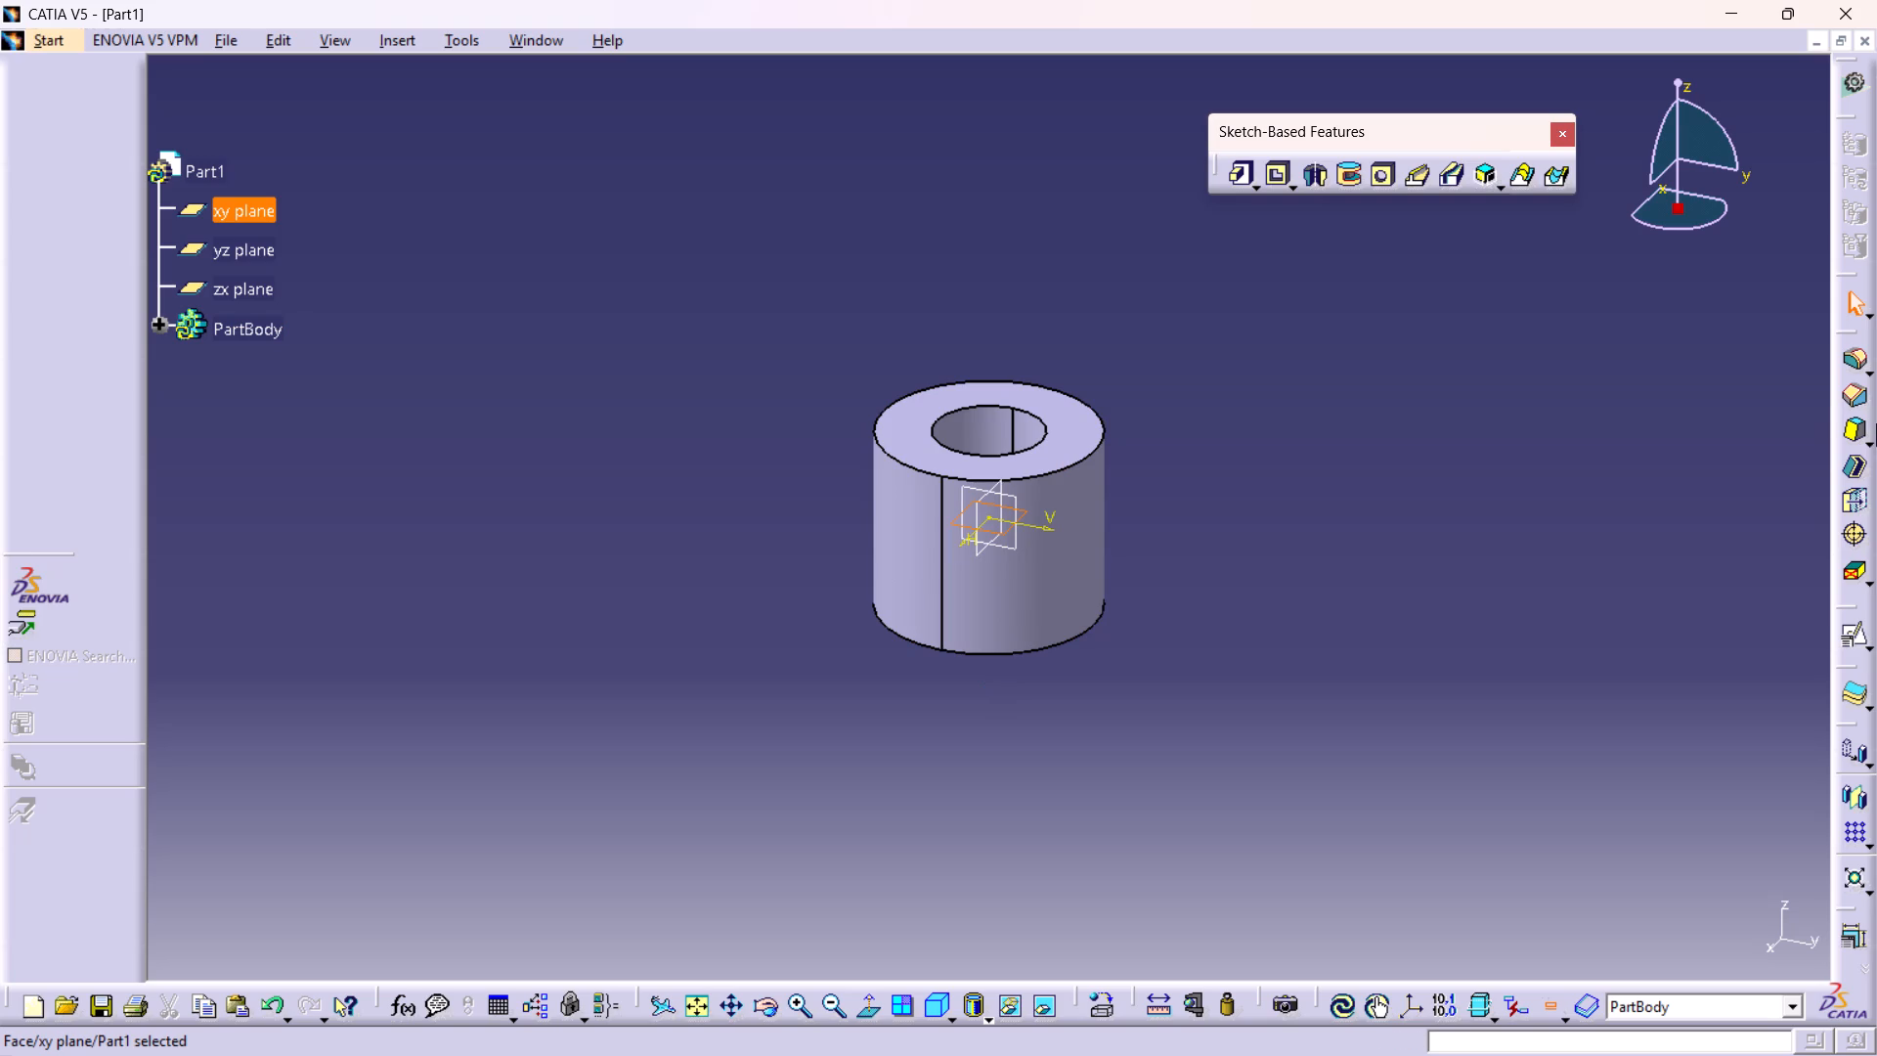
pyautogui.click(1872, 647)
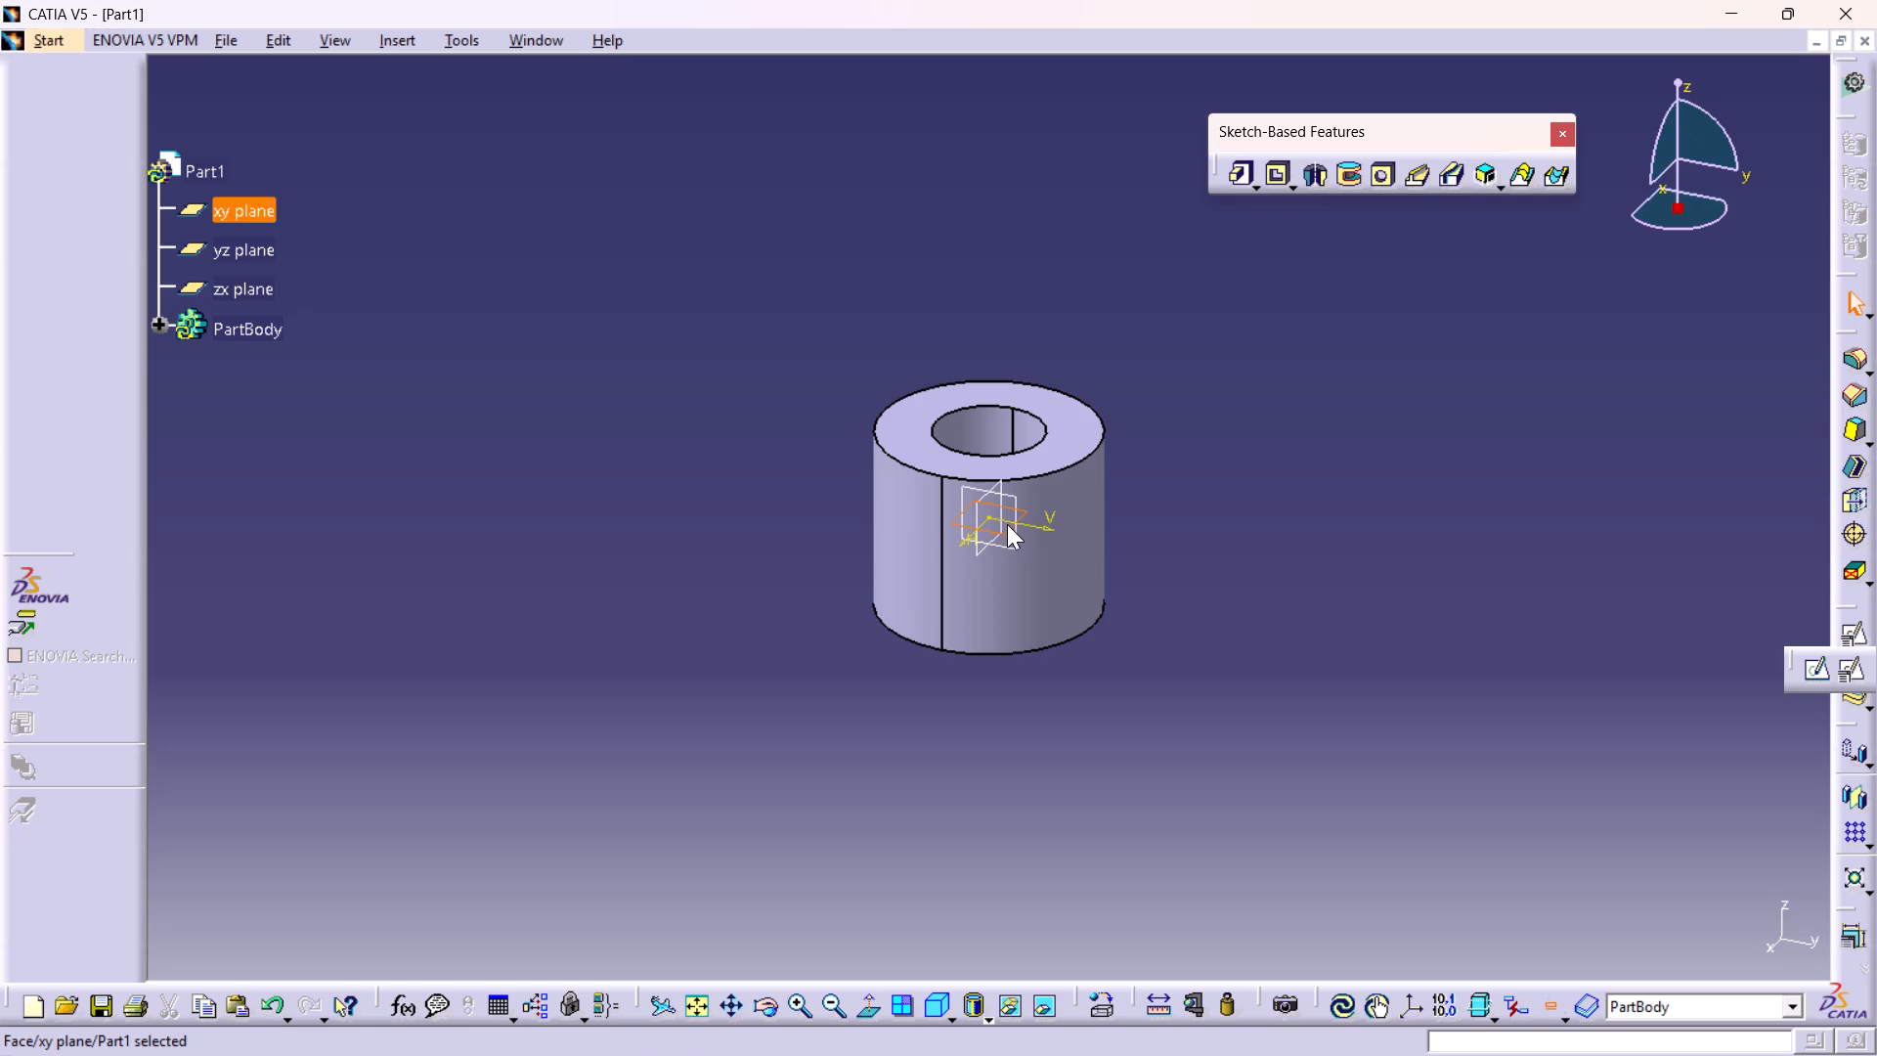
pyautogui.click(1846, 673)
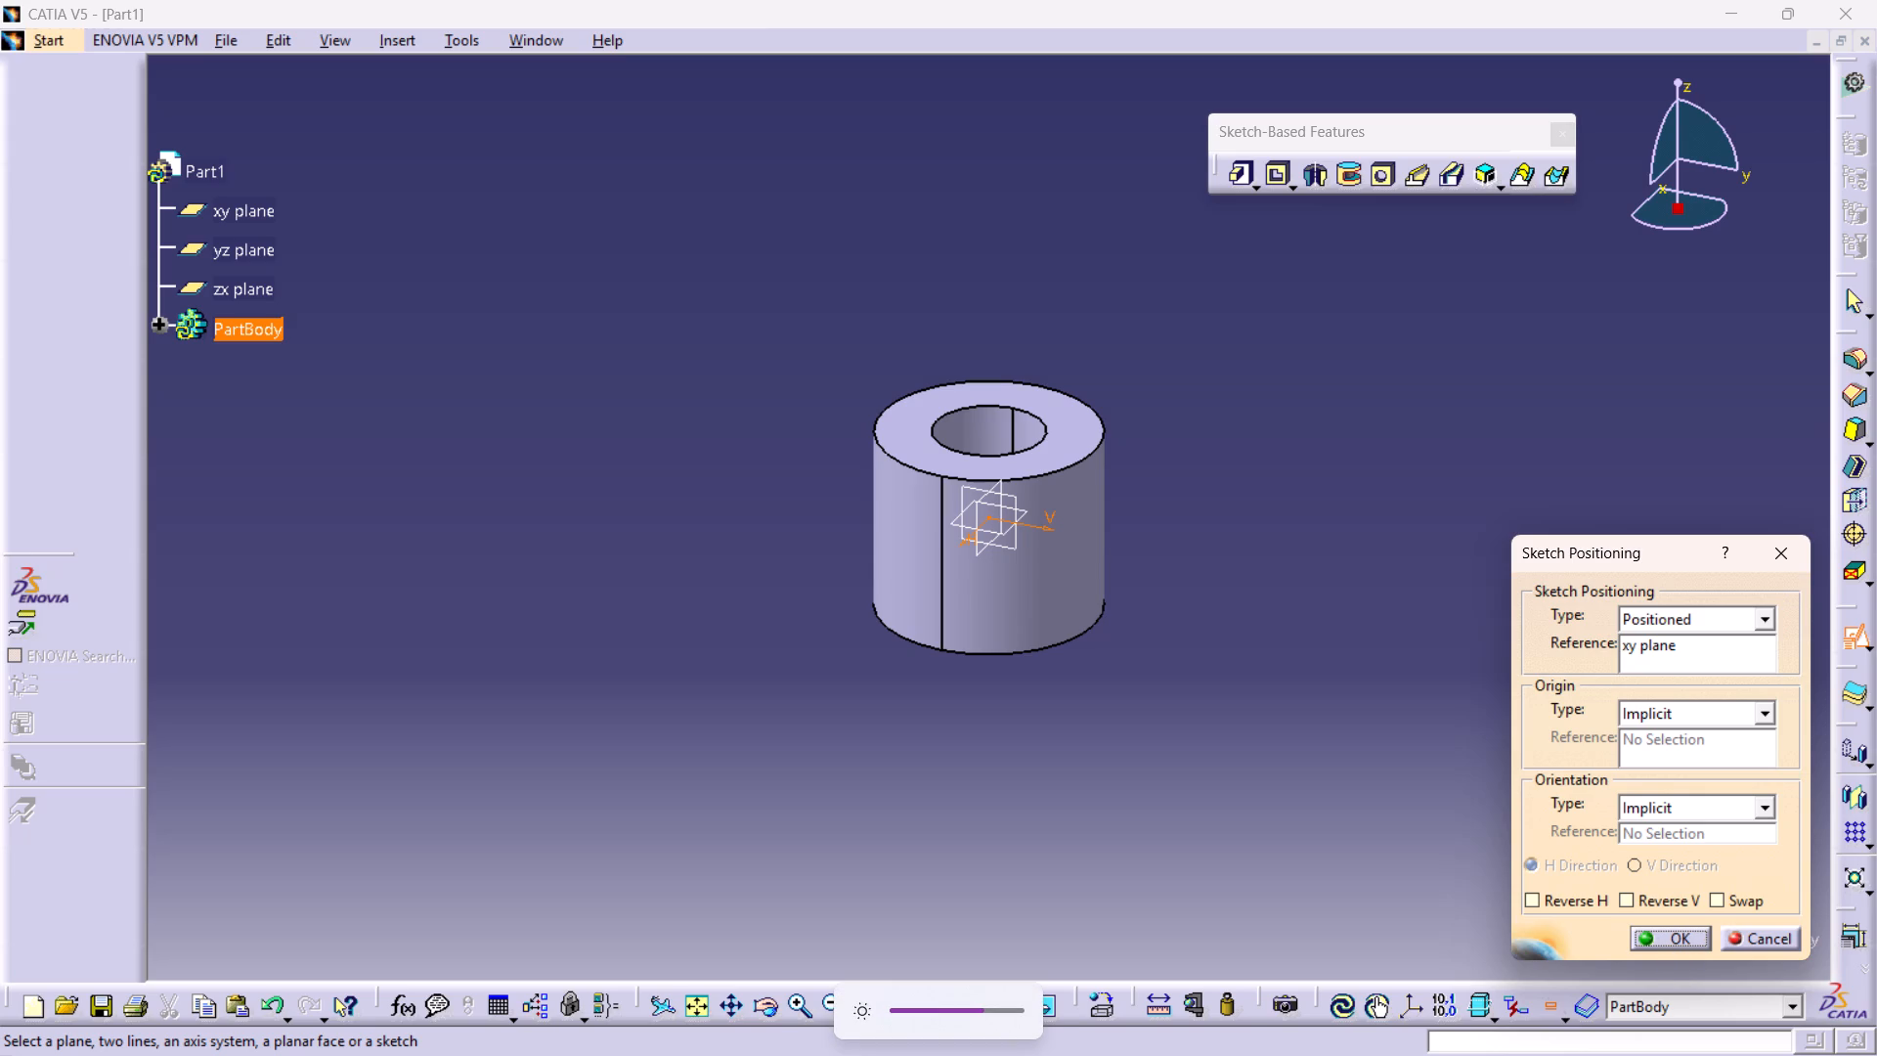
pyautogui.click(1574, 904)
pyautogui.click(1574, 904)
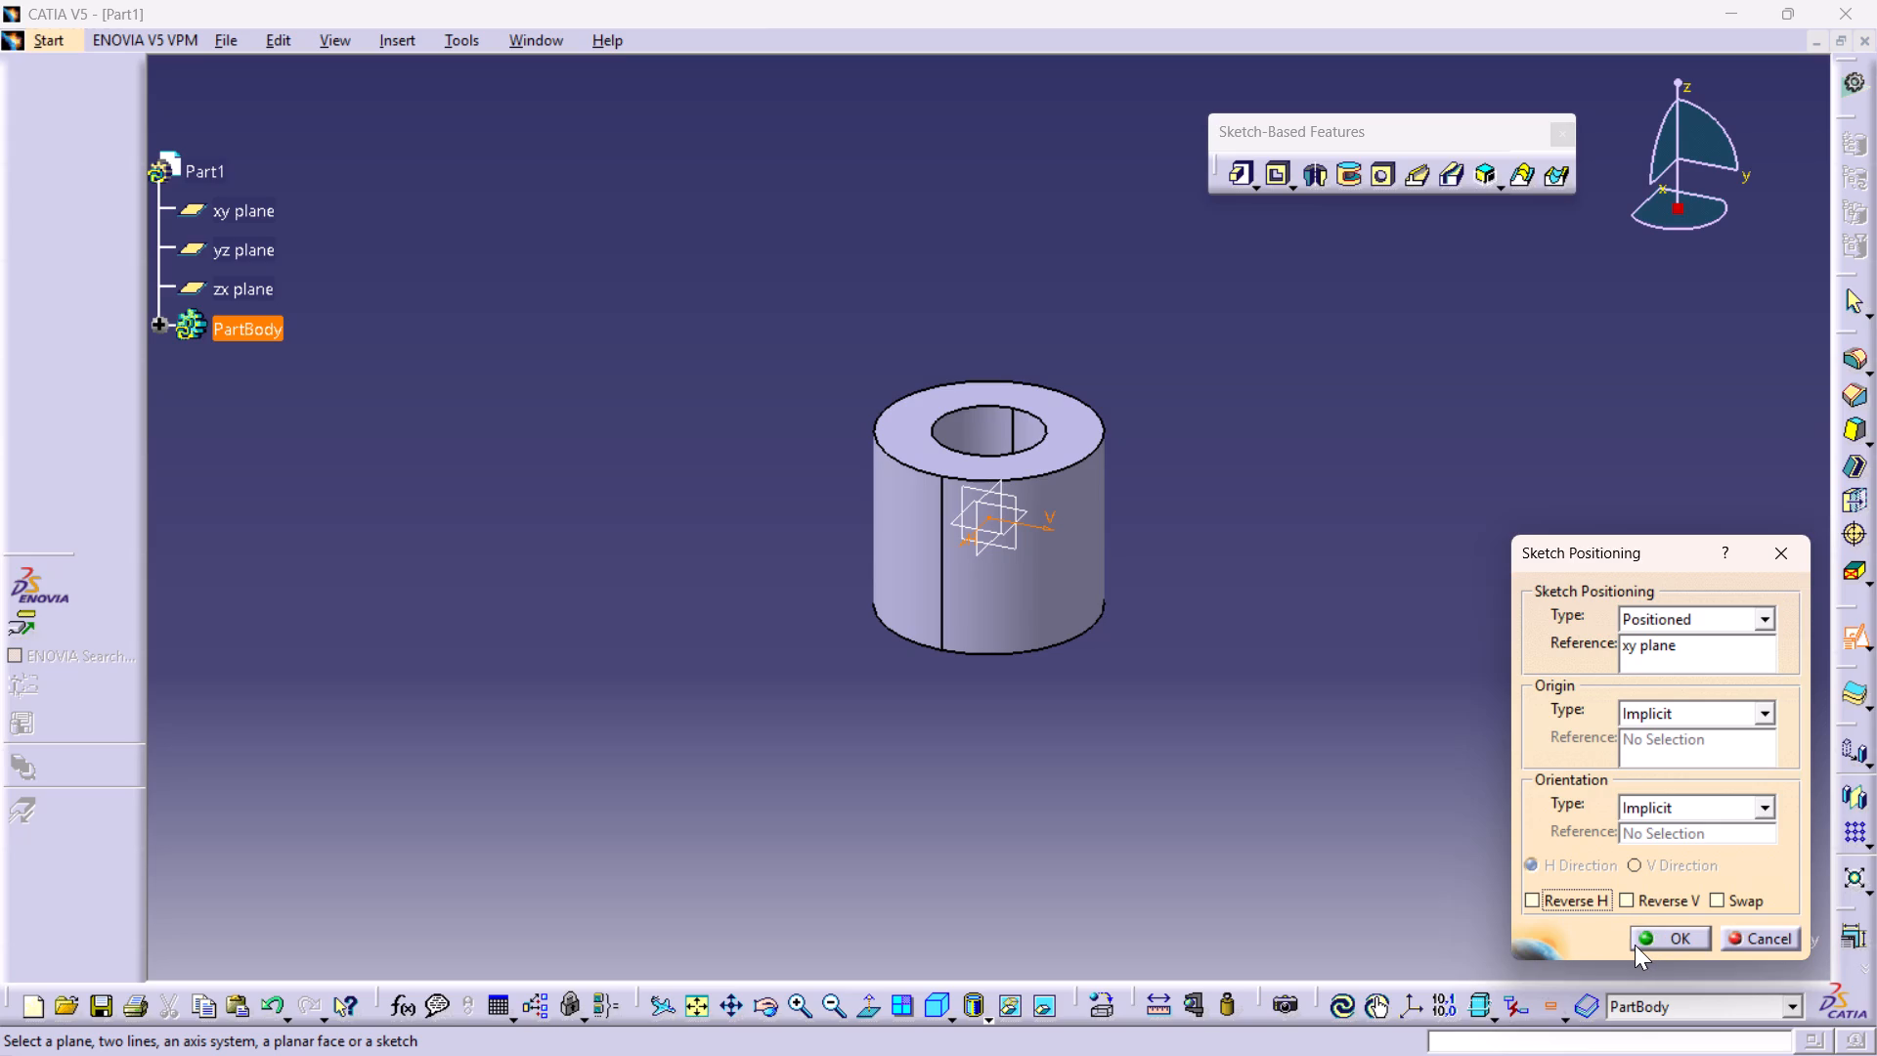
pyautogui.click(1635, 945)
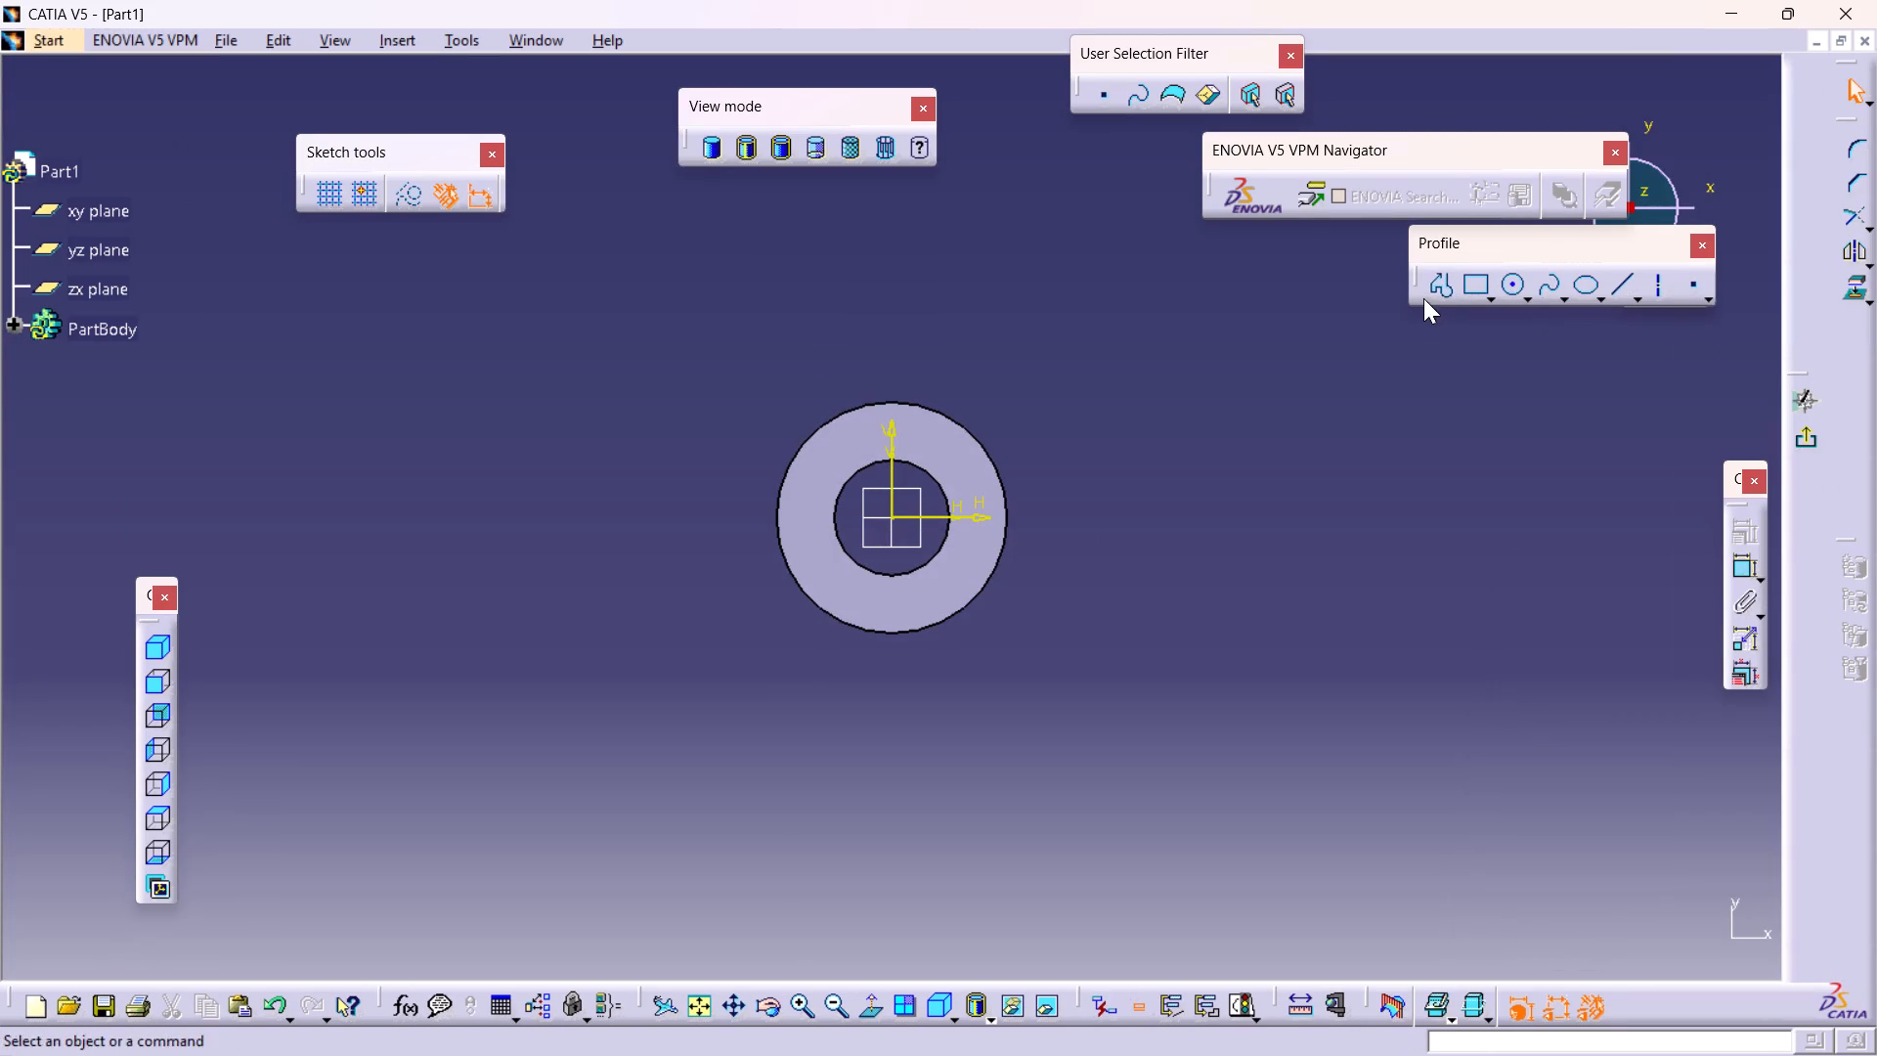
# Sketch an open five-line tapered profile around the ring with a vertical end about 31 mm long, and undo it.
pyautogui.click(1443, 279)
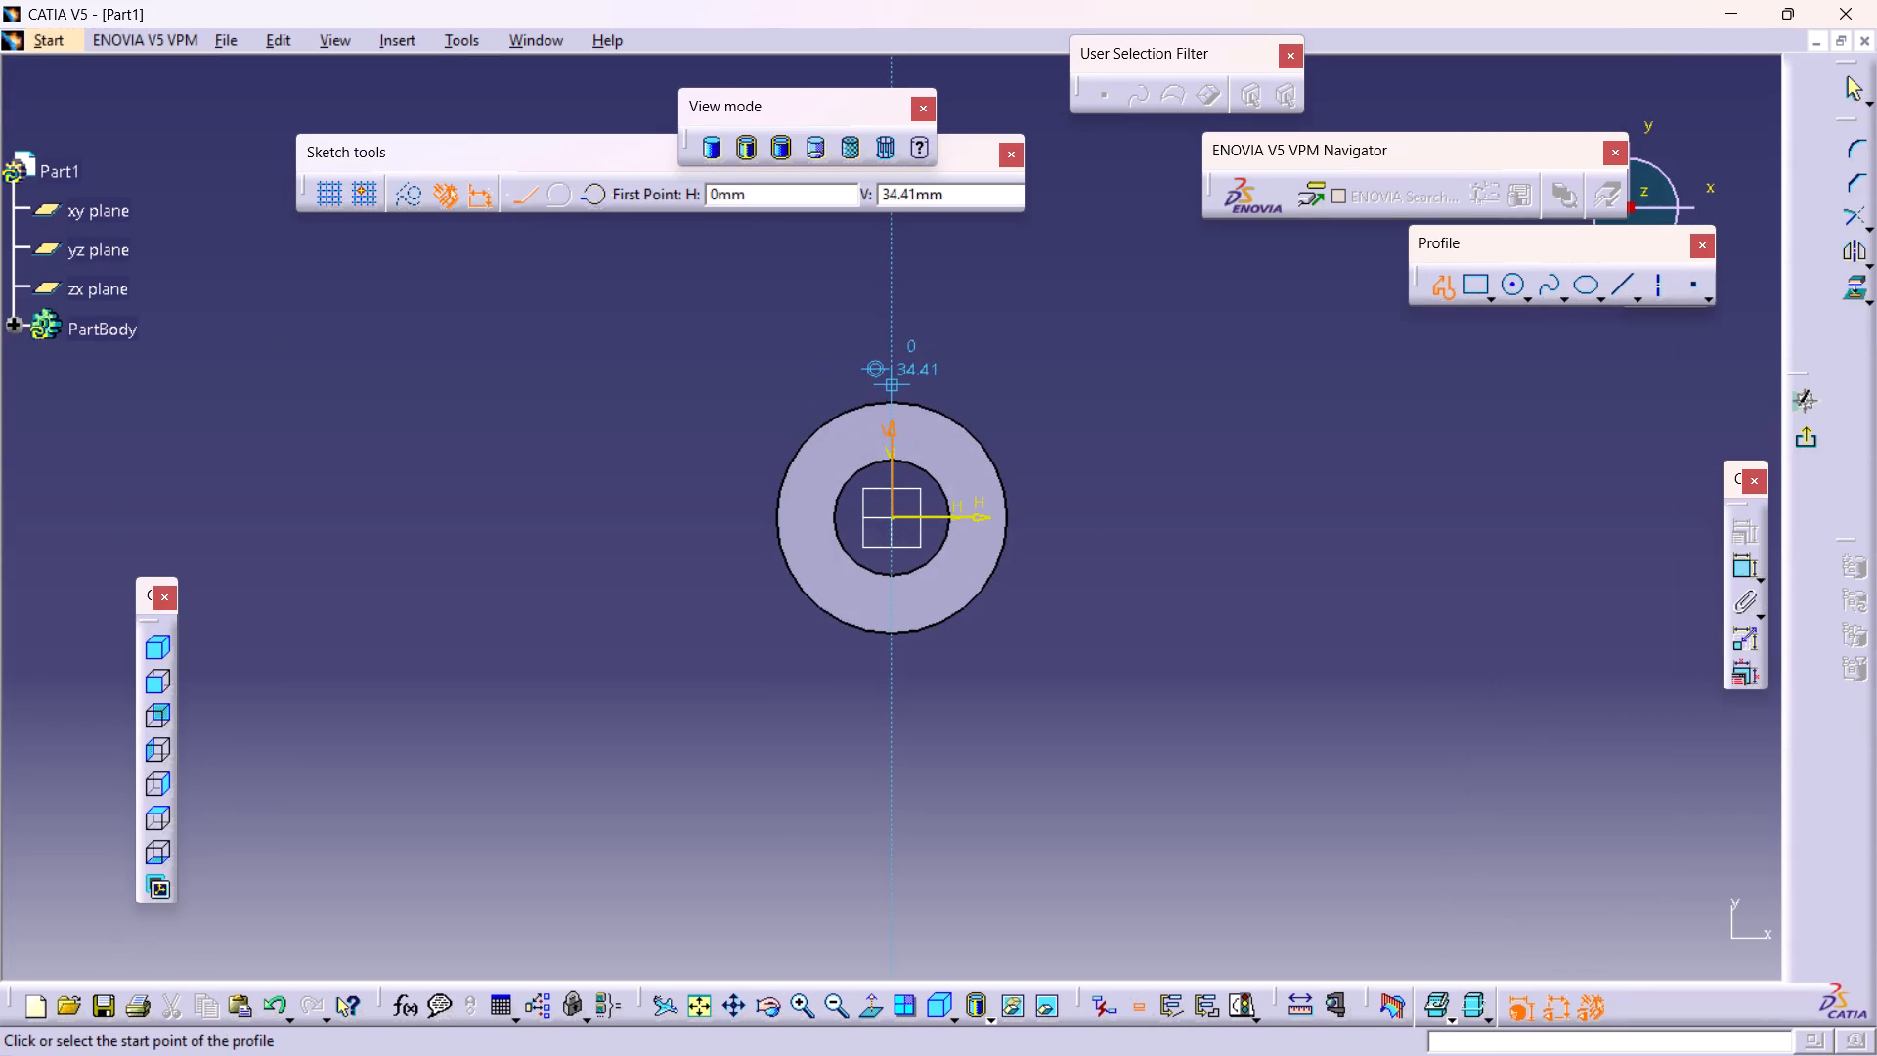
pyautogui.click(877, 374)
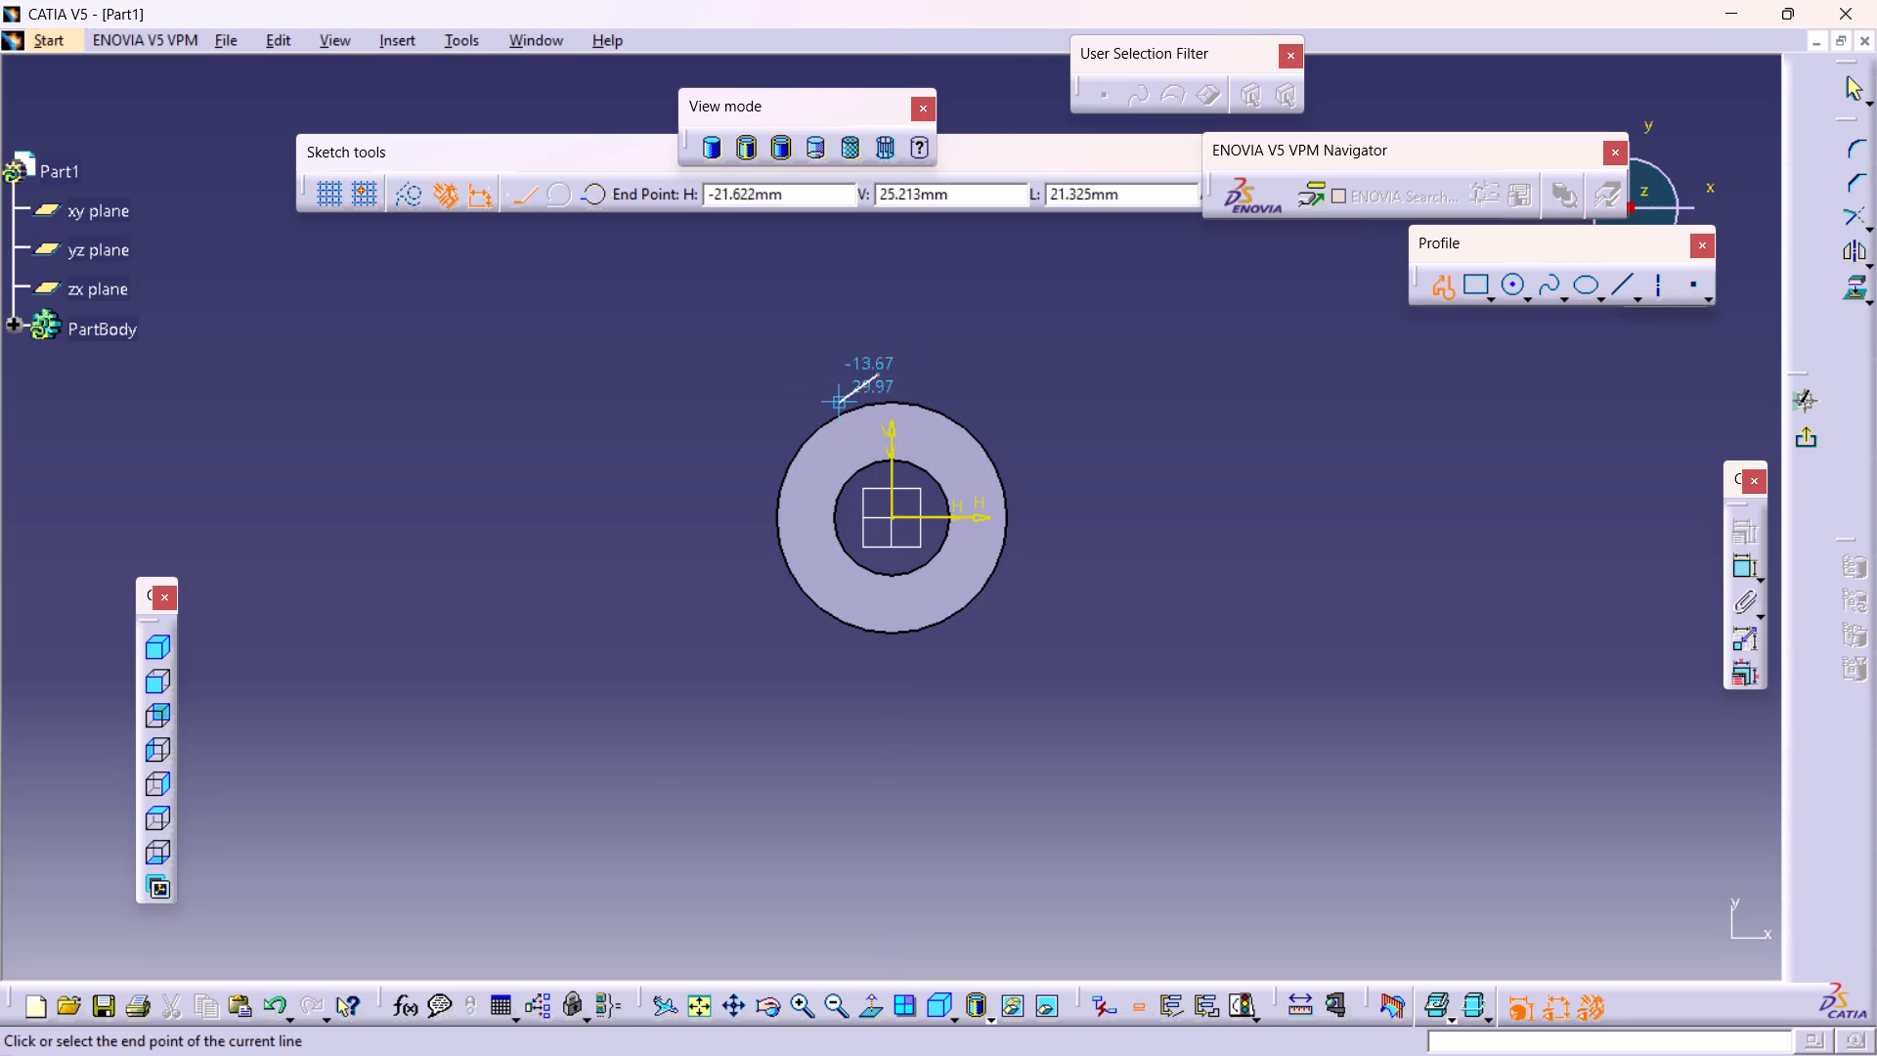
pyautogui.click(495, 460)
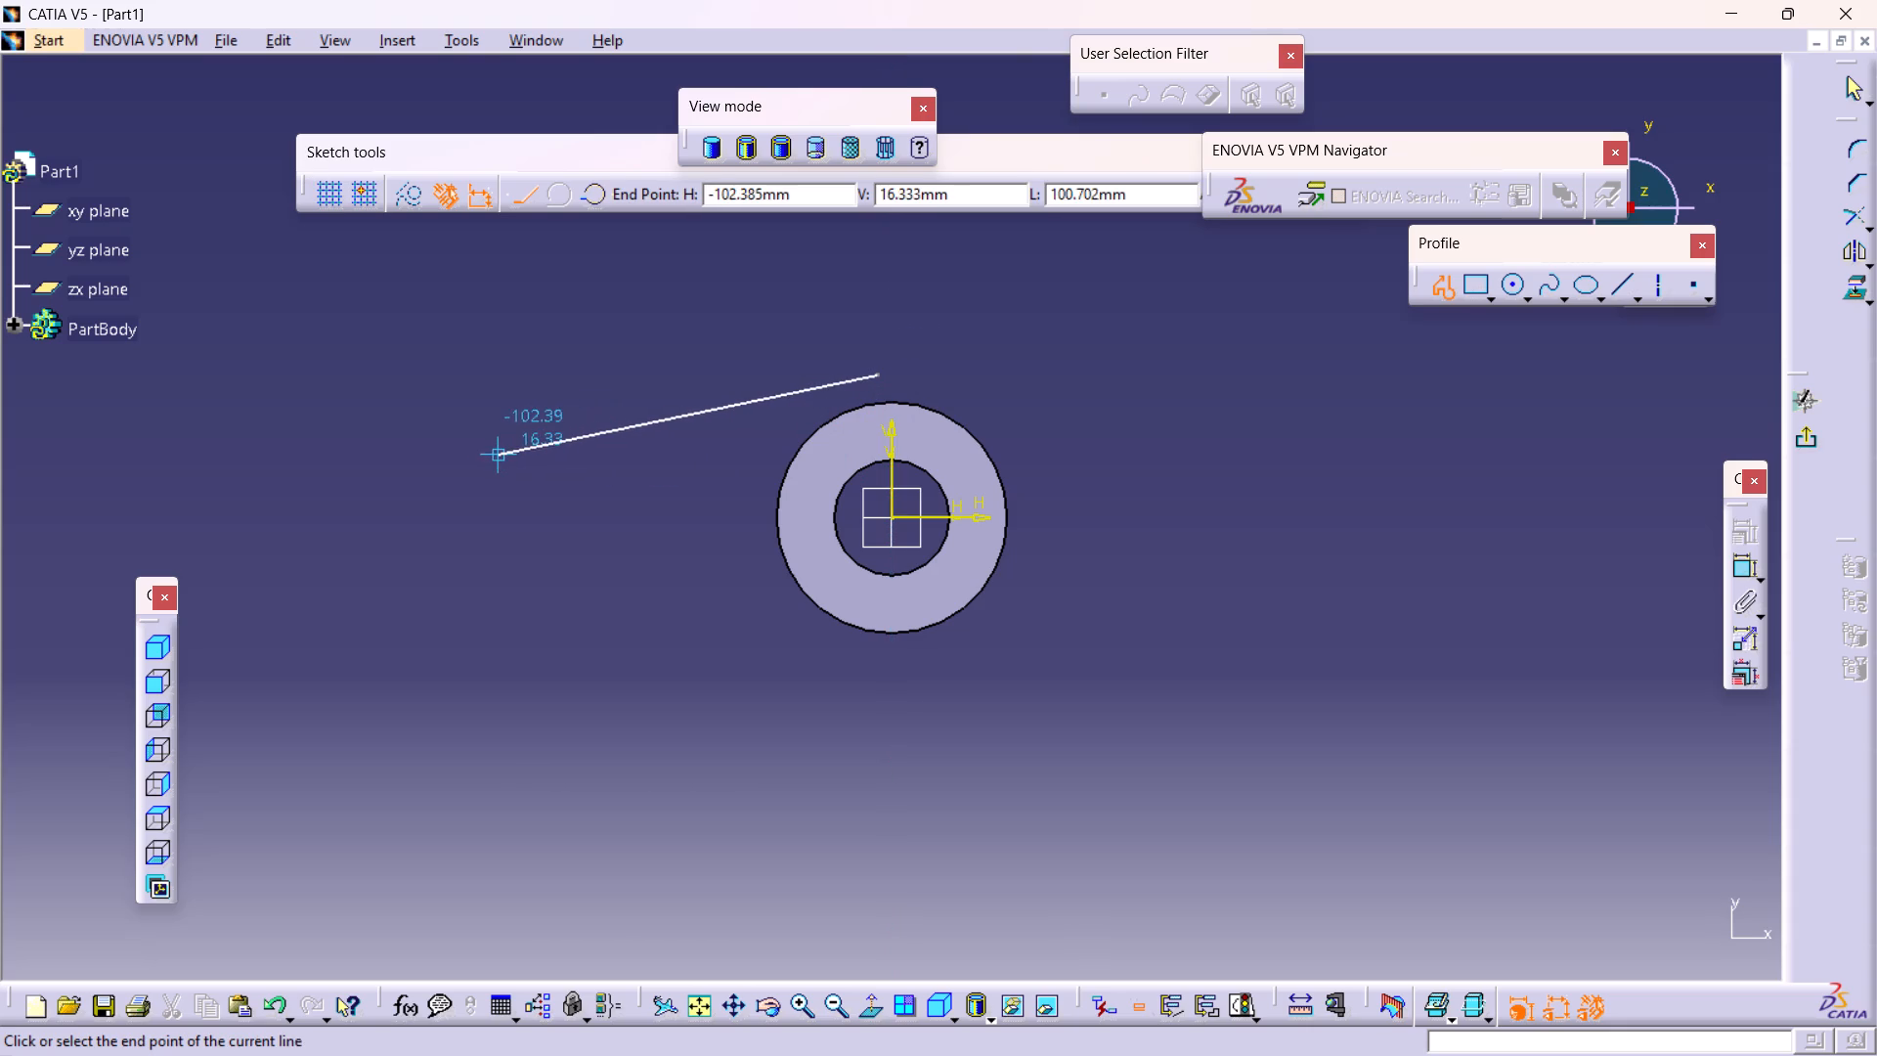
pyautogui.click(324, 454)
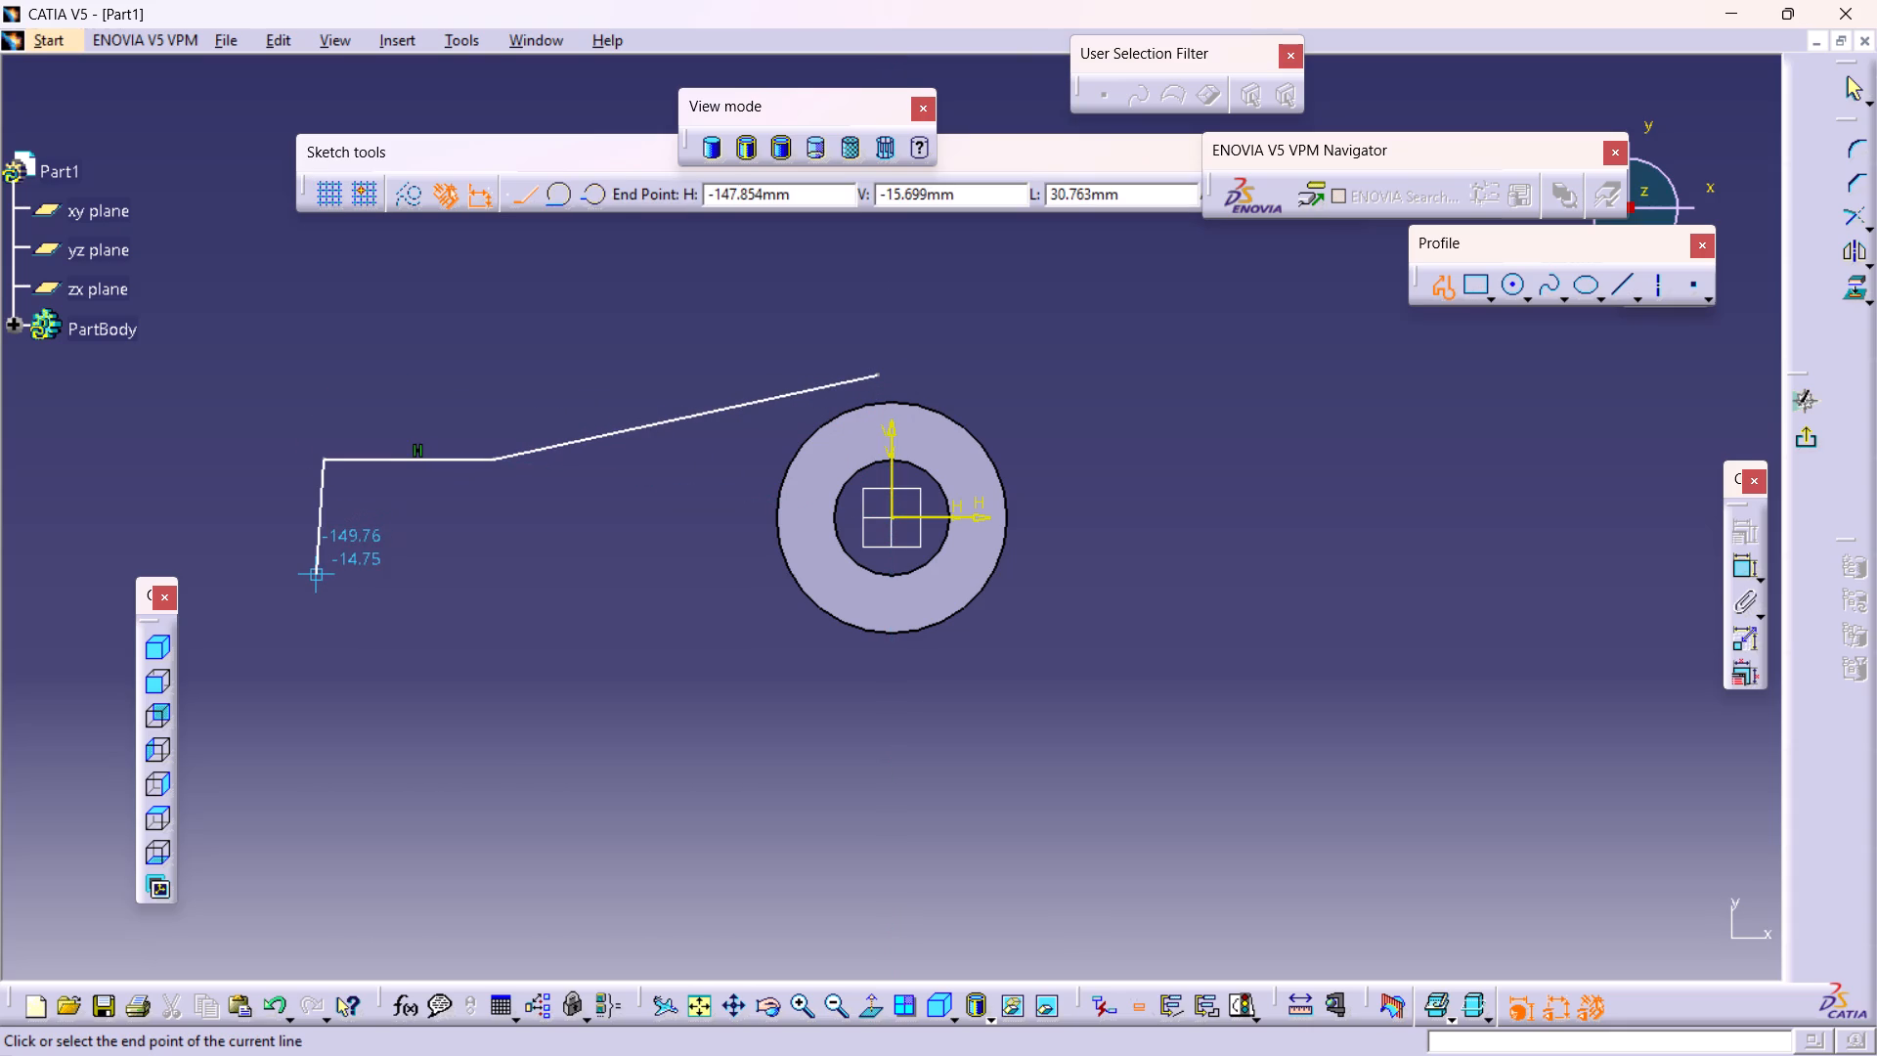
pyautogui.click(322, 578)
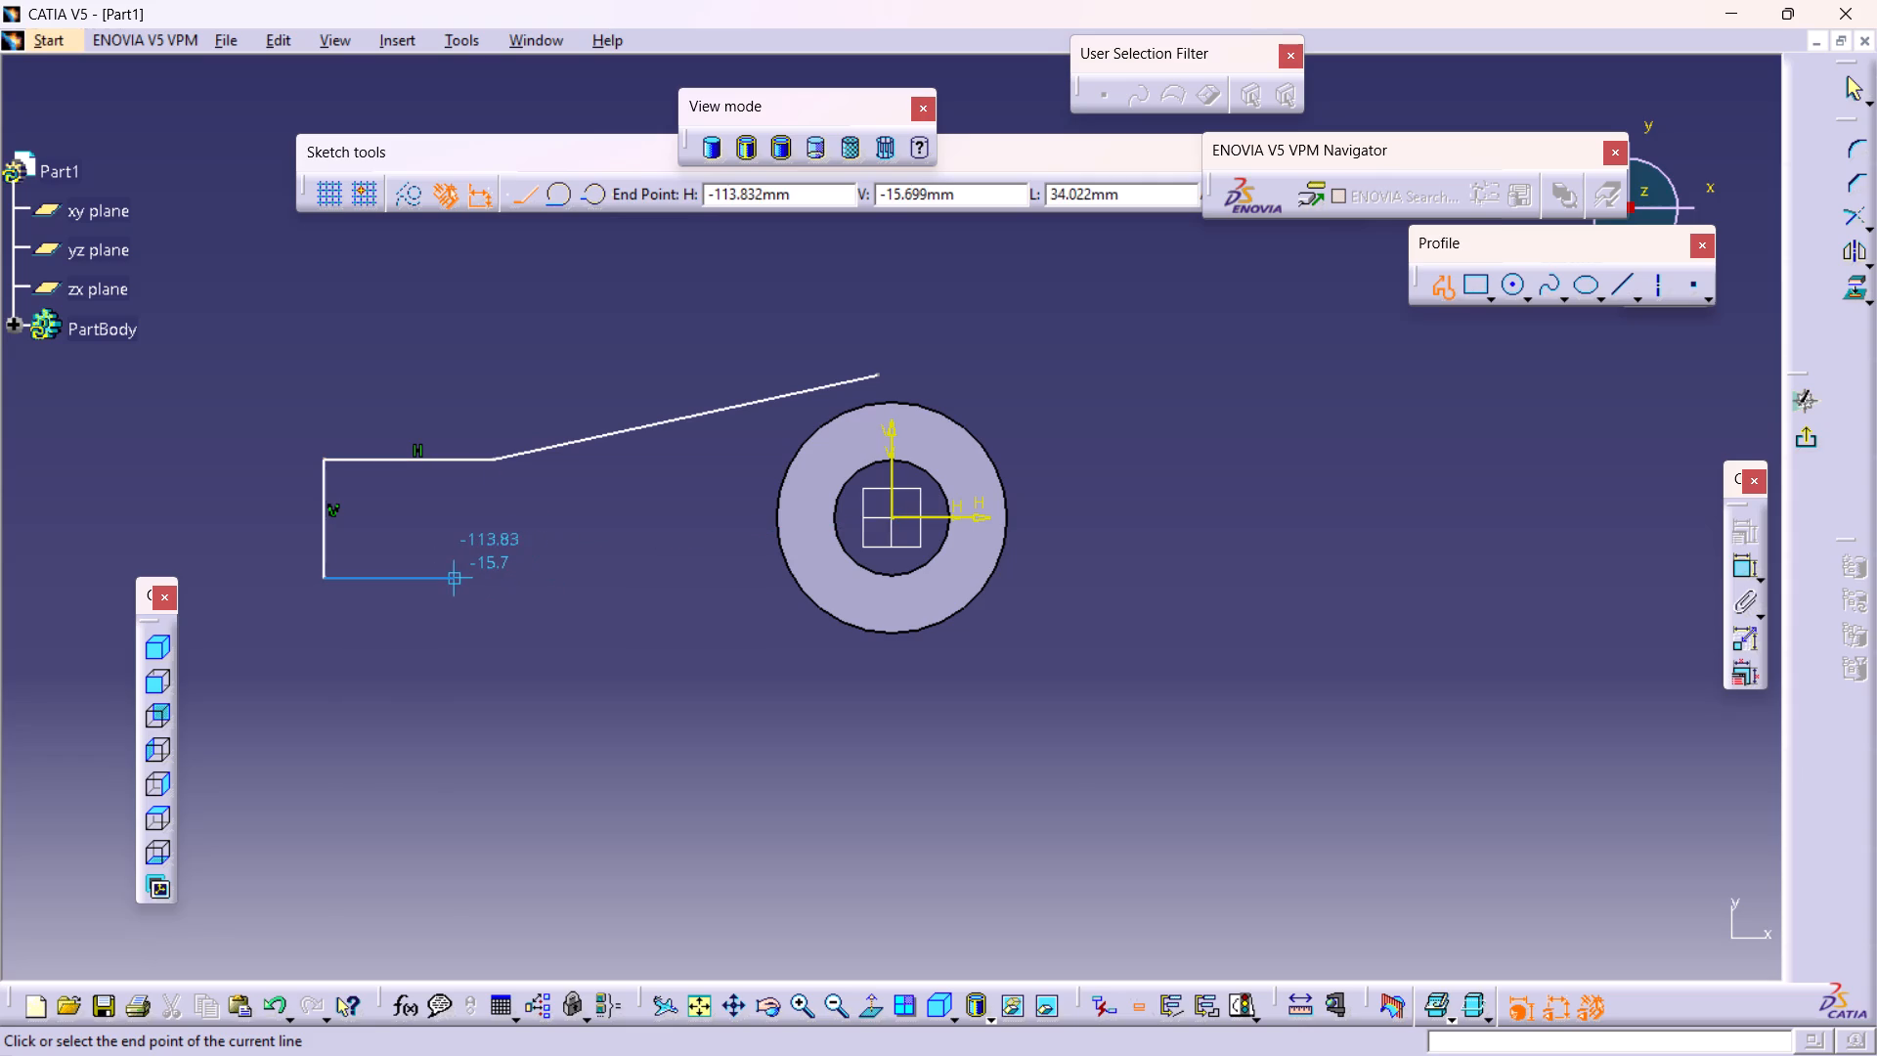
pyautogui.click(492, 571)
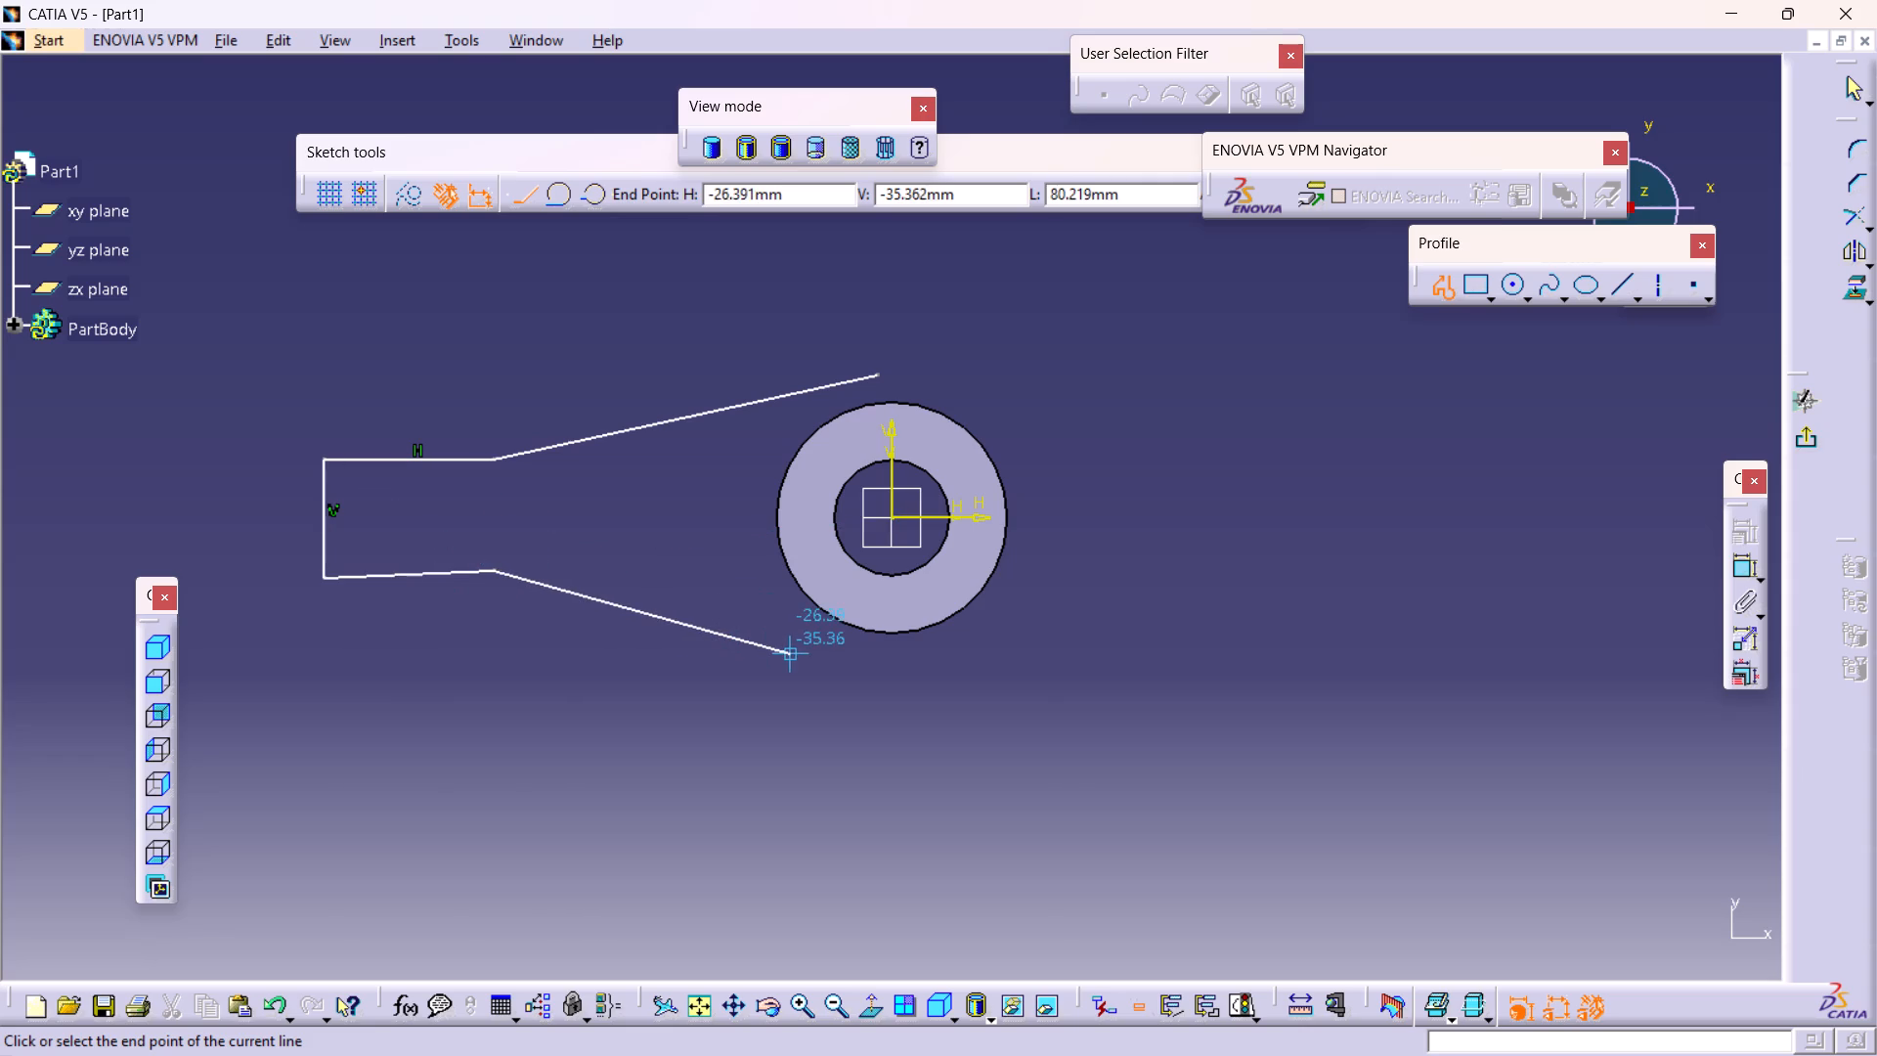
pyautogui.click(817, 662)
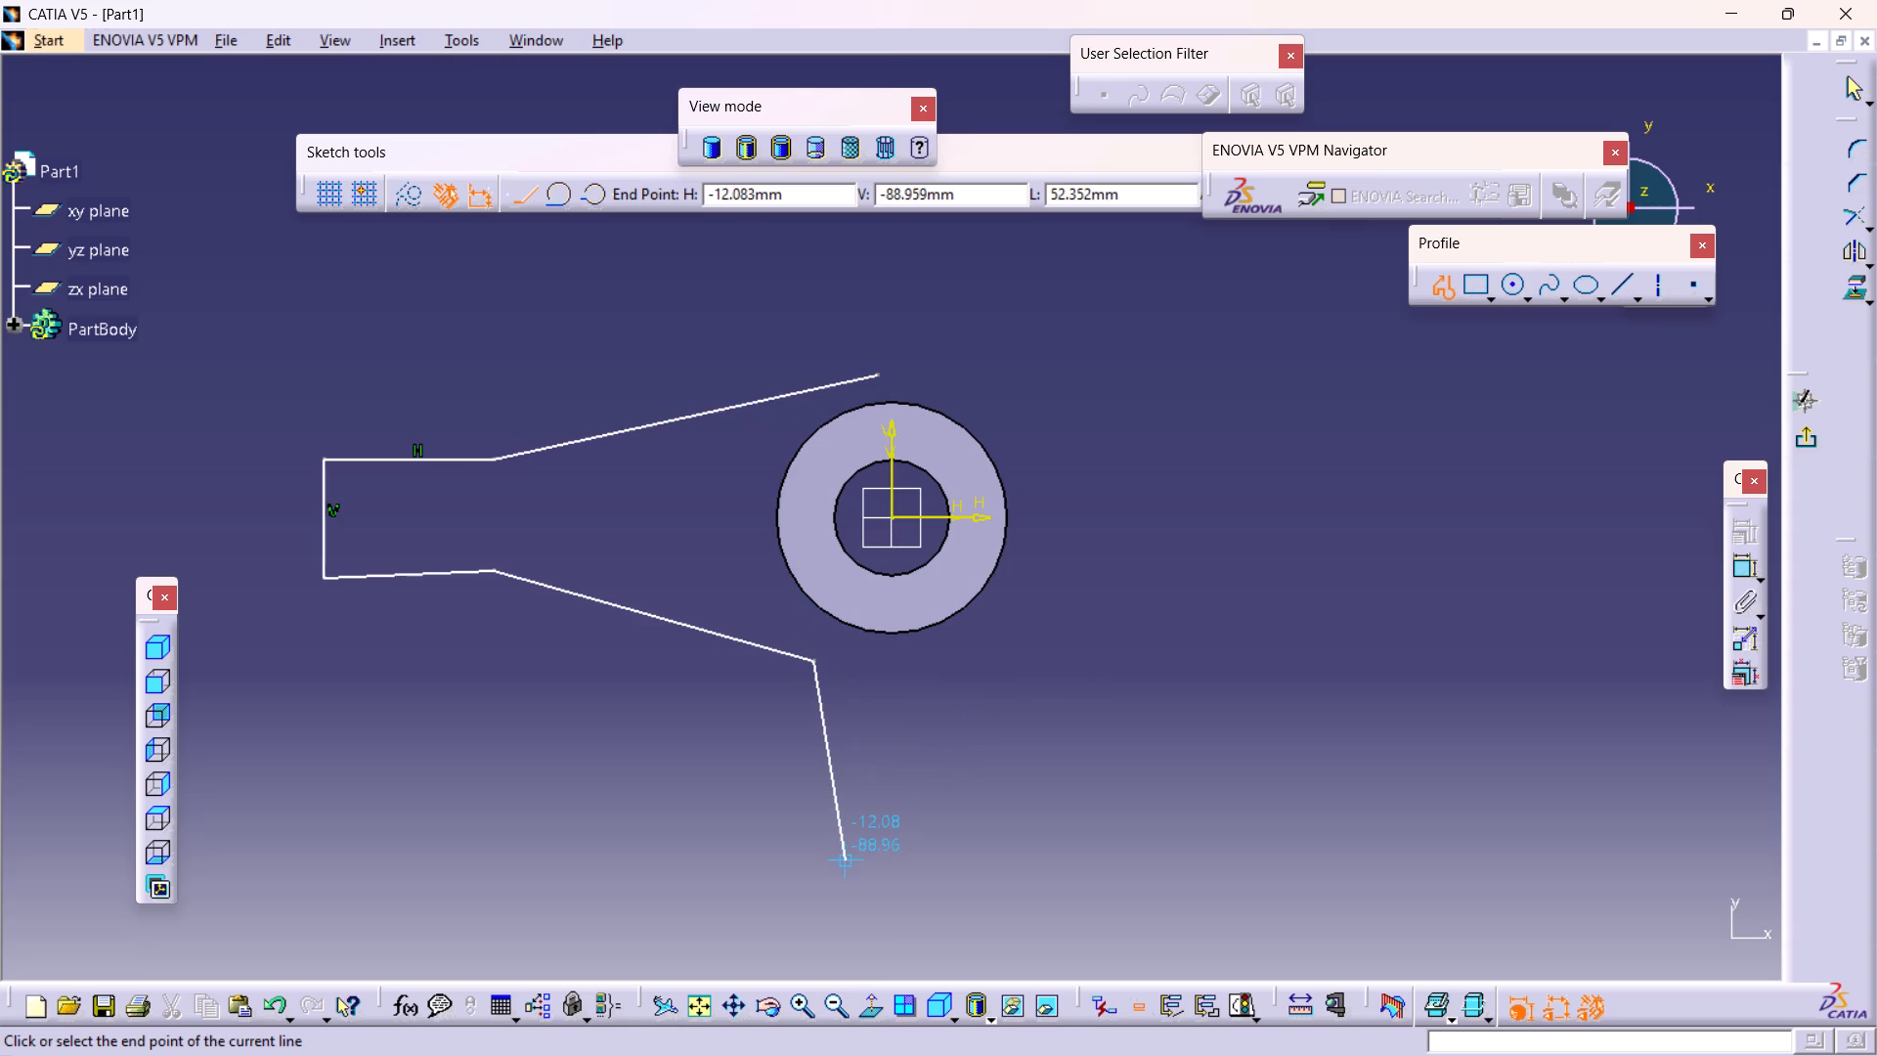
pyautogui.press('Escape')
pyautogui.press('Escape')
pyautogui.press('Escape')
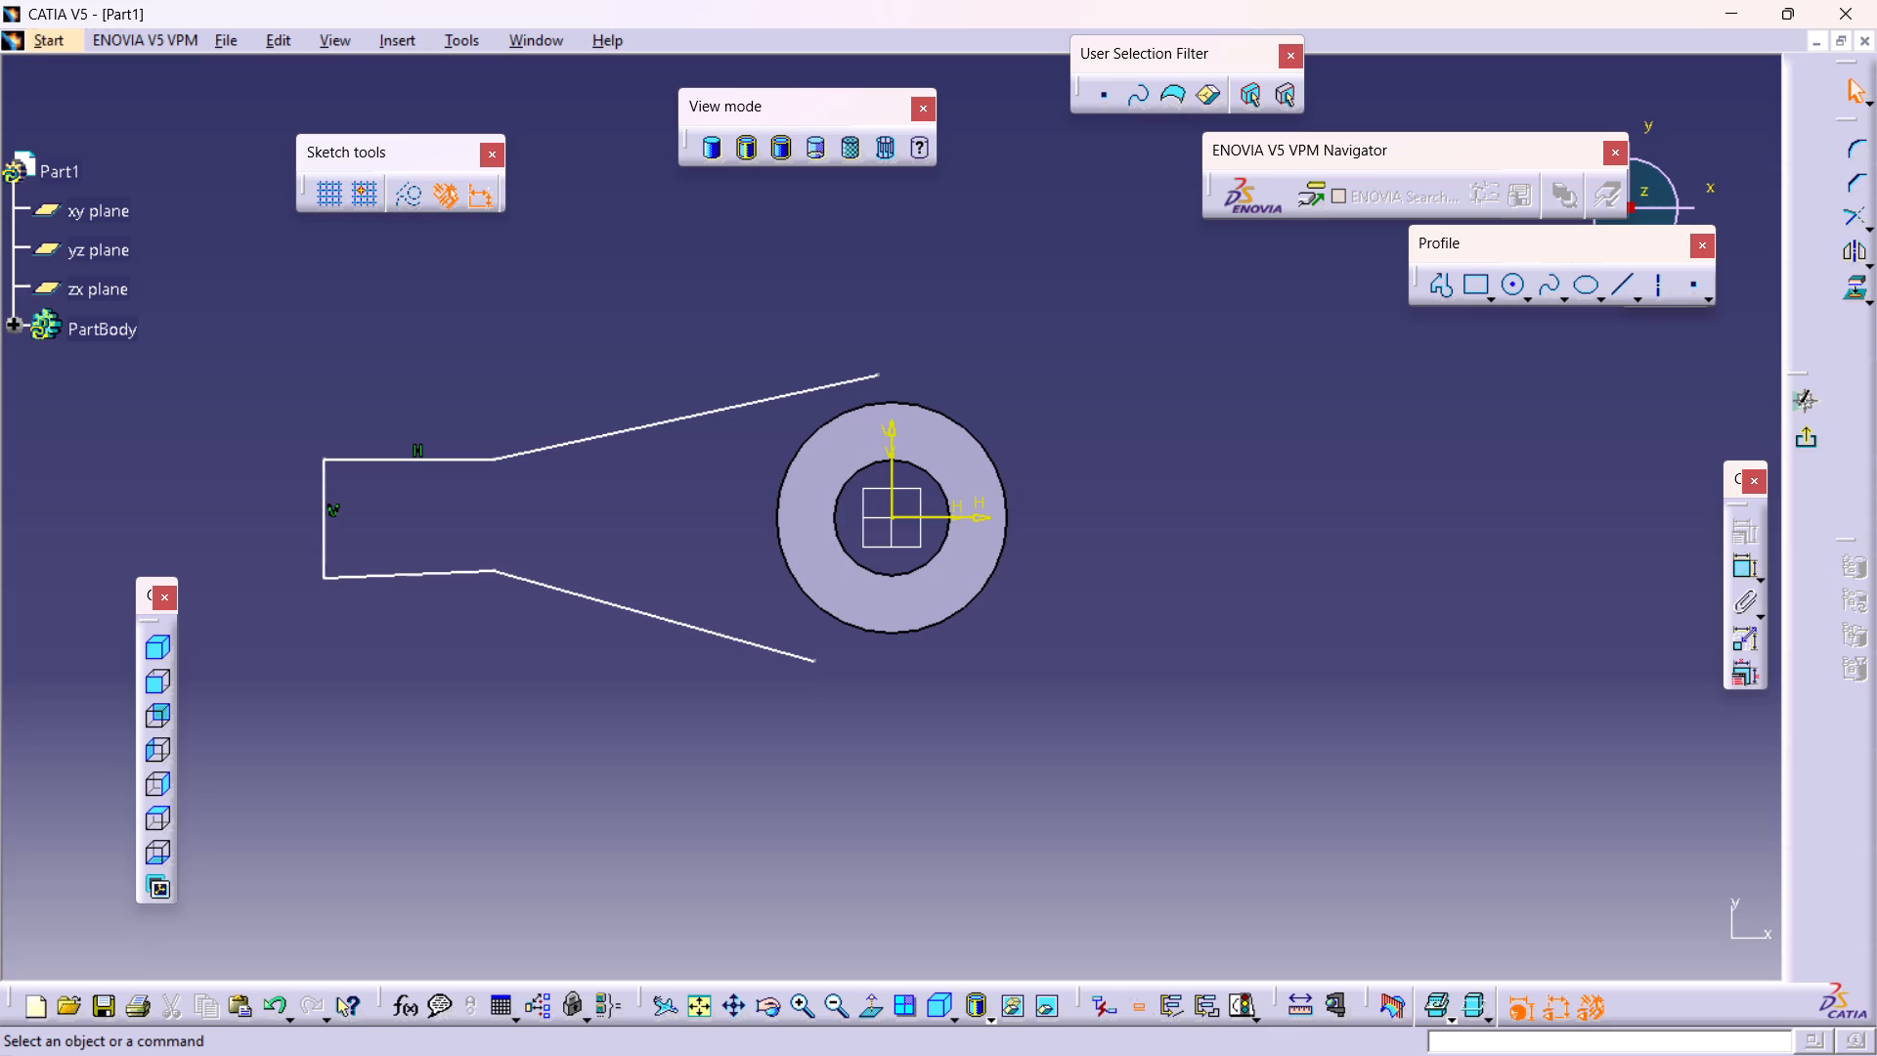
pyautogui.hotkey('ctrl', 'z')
# Sketch an open profile from about H -13, V 36 mm: slanted line to about H -121, V 10 mm, and horizontal, vertical, horizontal lines about 40 mm each.
pyautogui.keyDown('ctrl'); pyautogui.scroll(1, 596, 795); pyautogui.keyUp('ctrl')
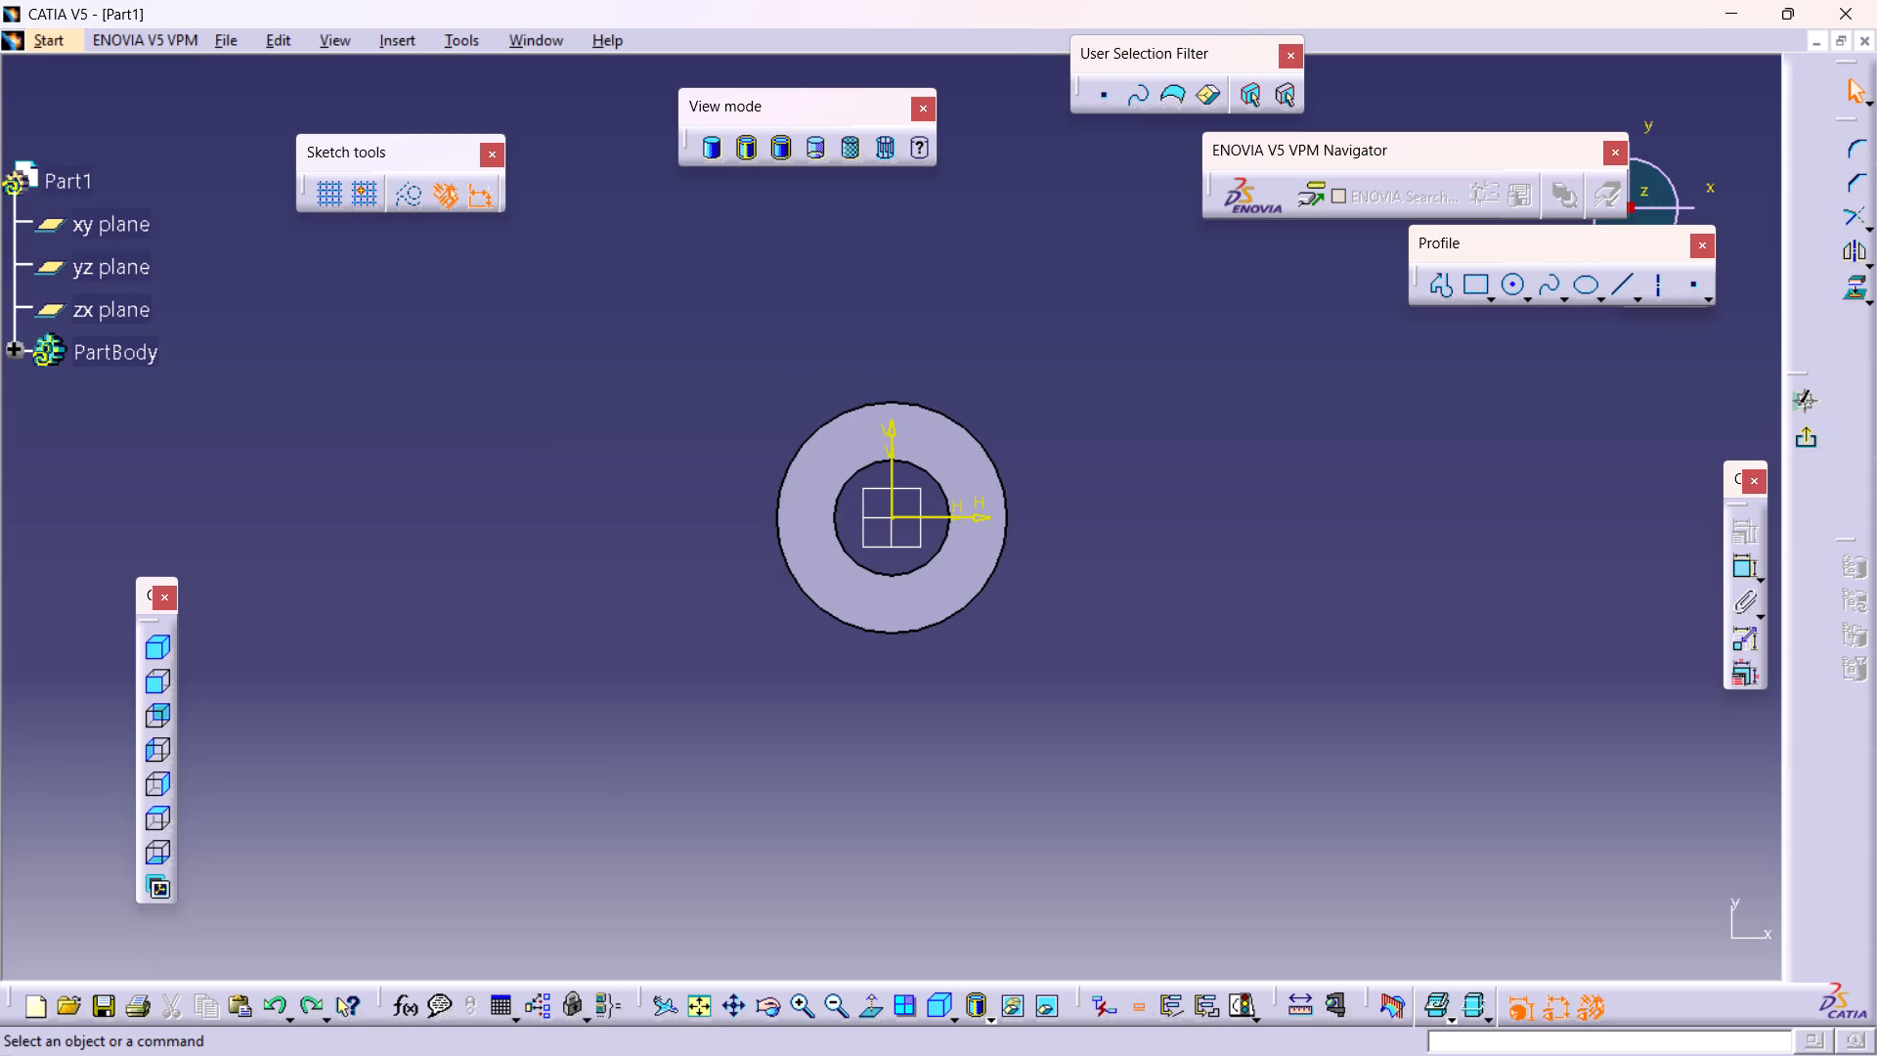
pyautogui.click(1437, 279)
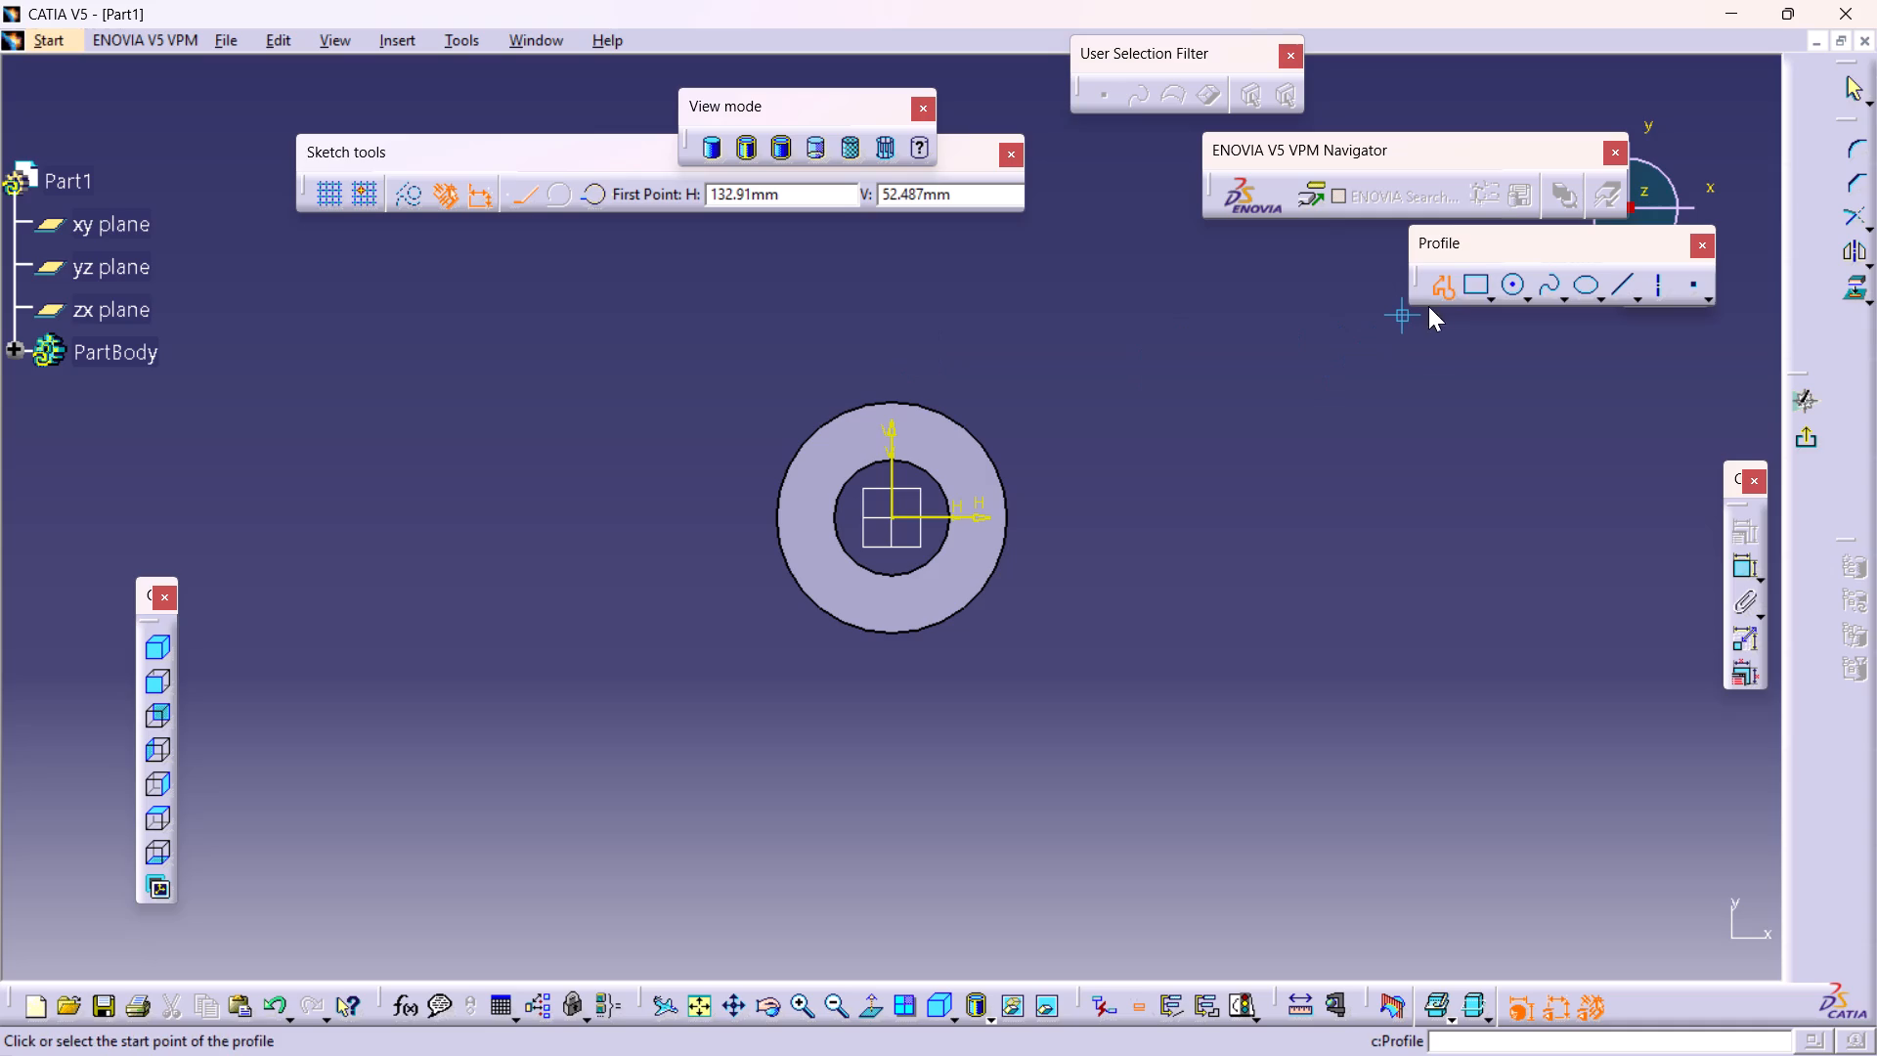
pyautogui.doubleClick(1442, 285)
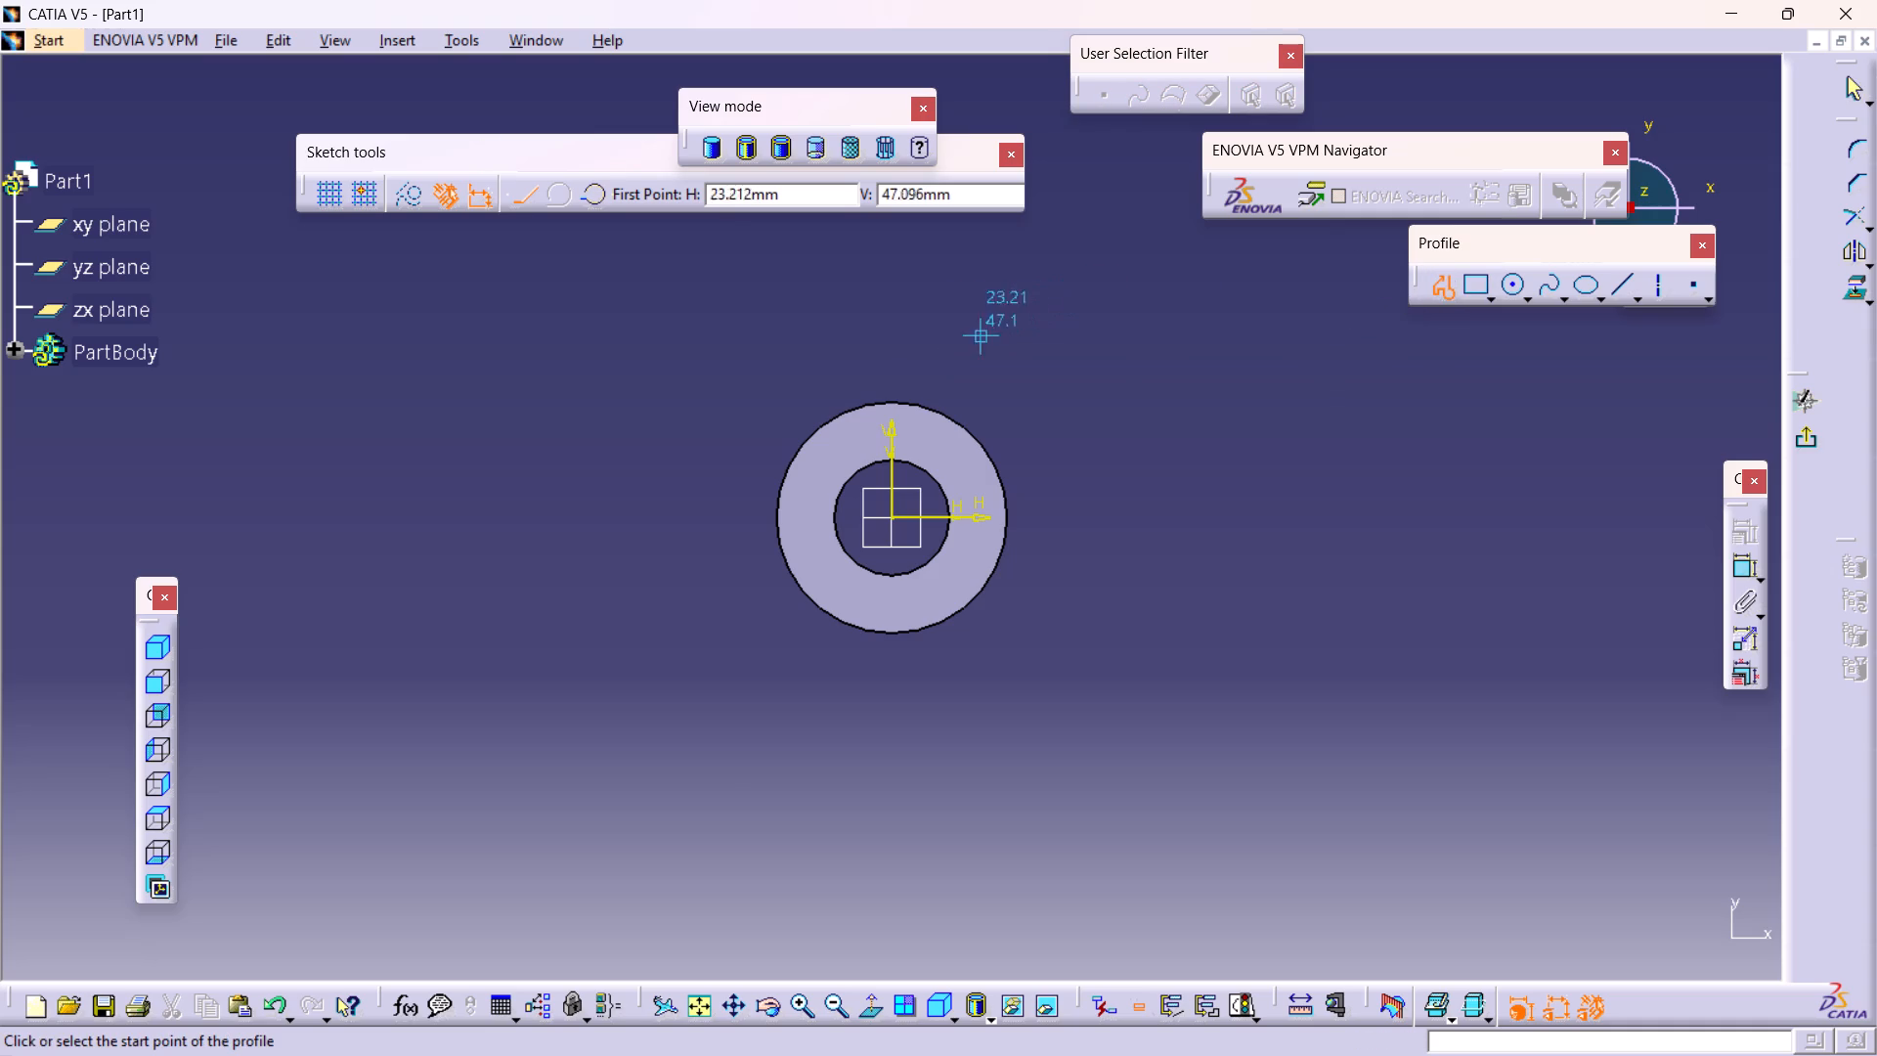
pyautogui.click(842, 381)
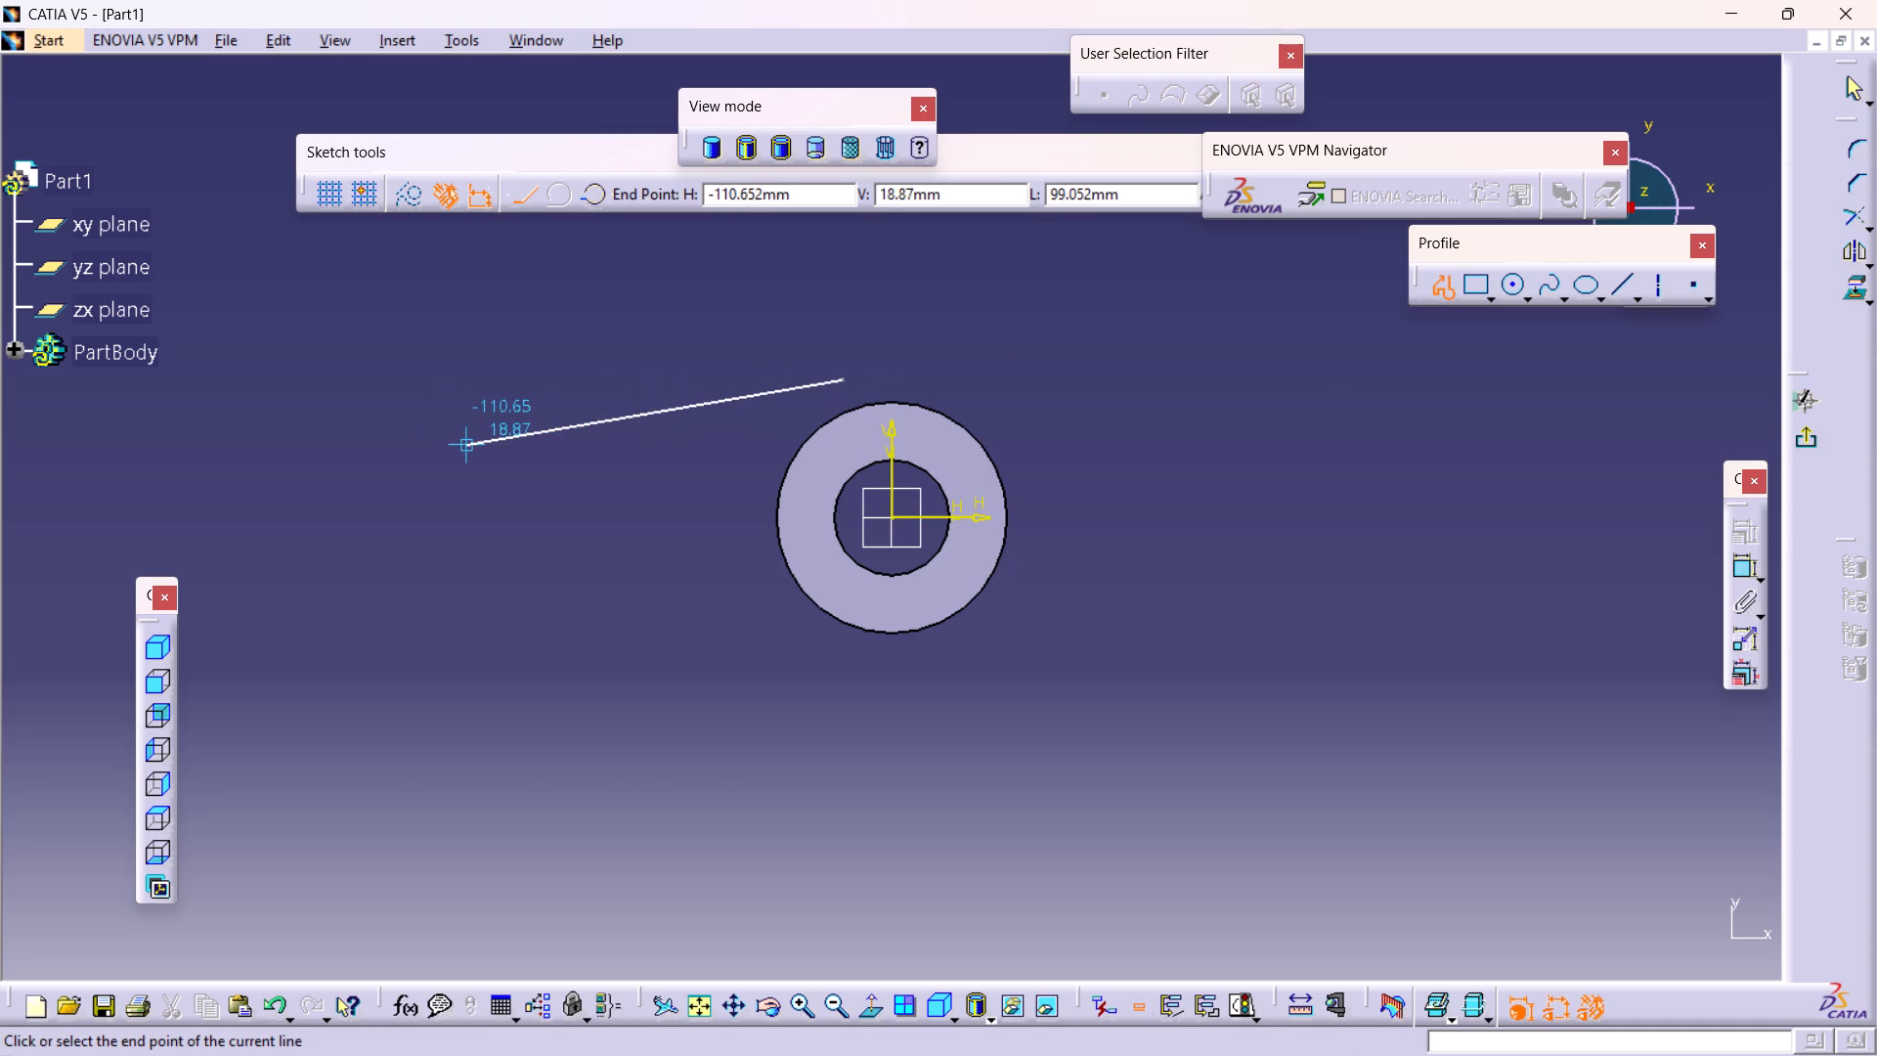
pyautogui.click(425, 480)
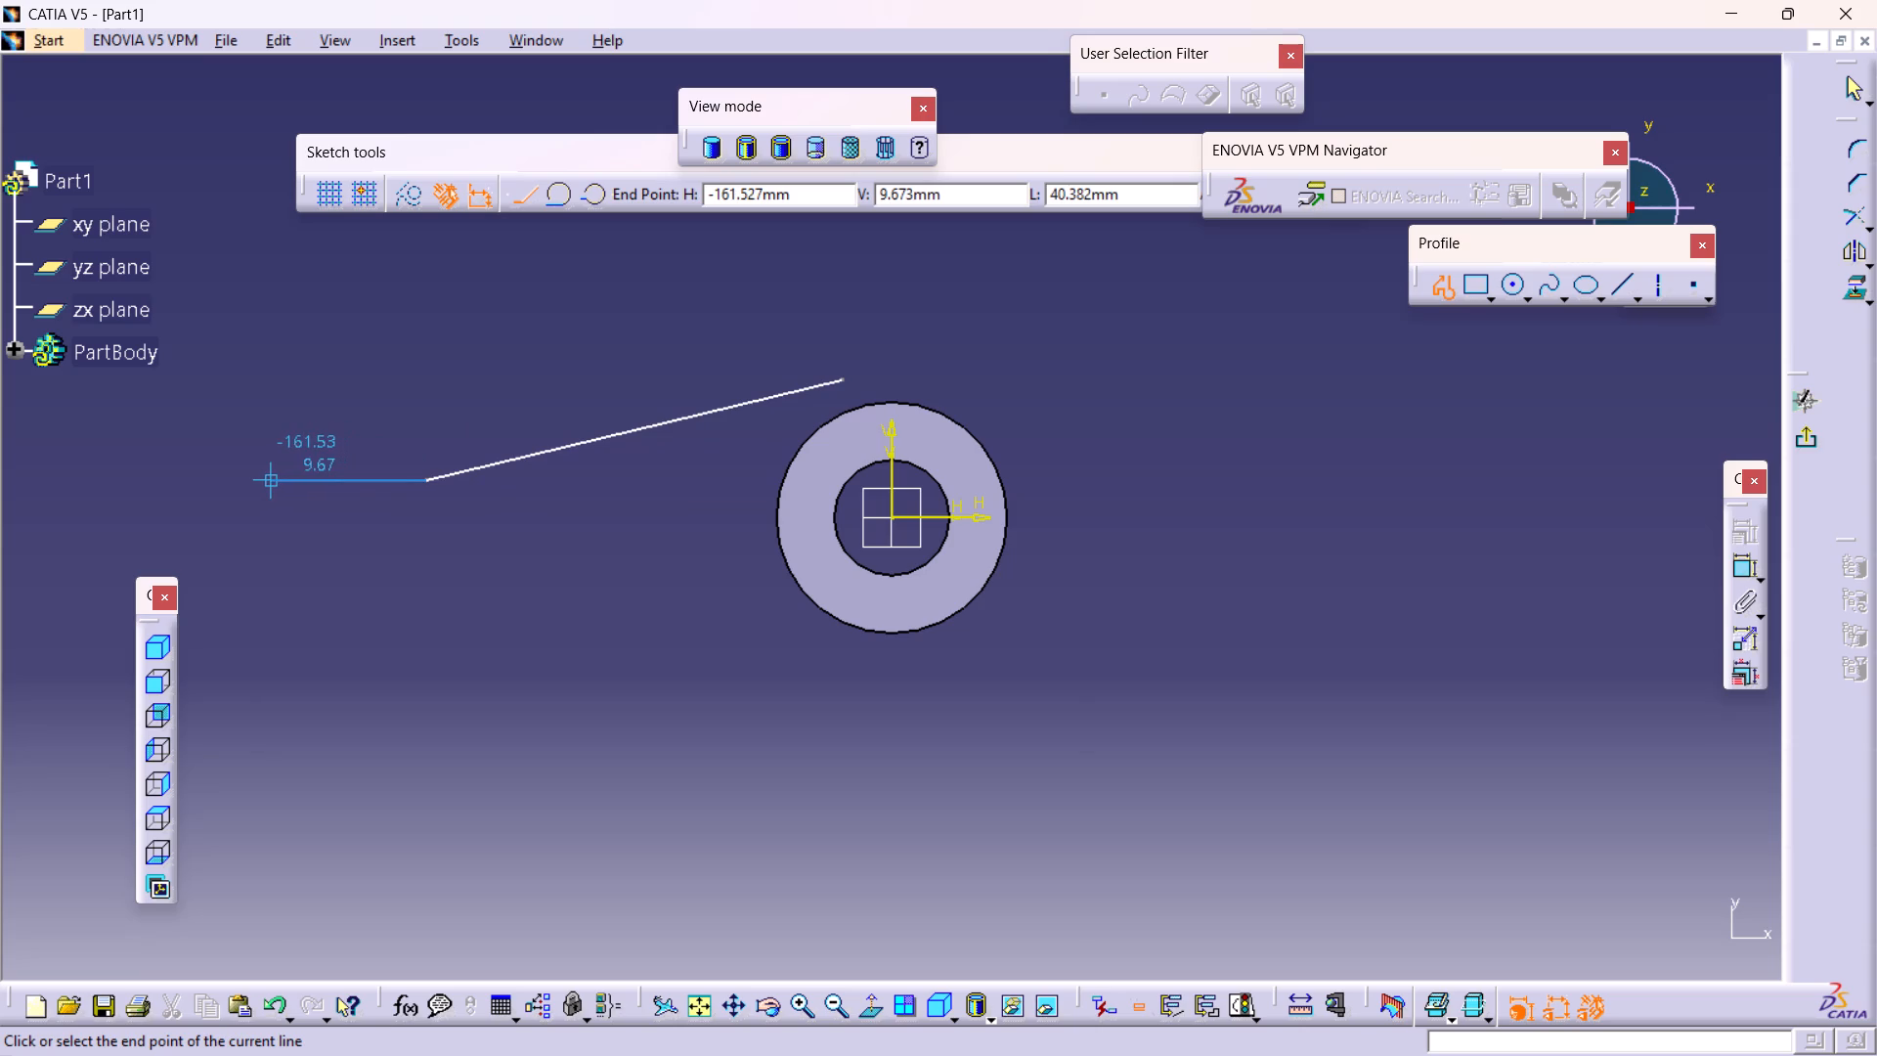
pyautogui.click(273, 483)
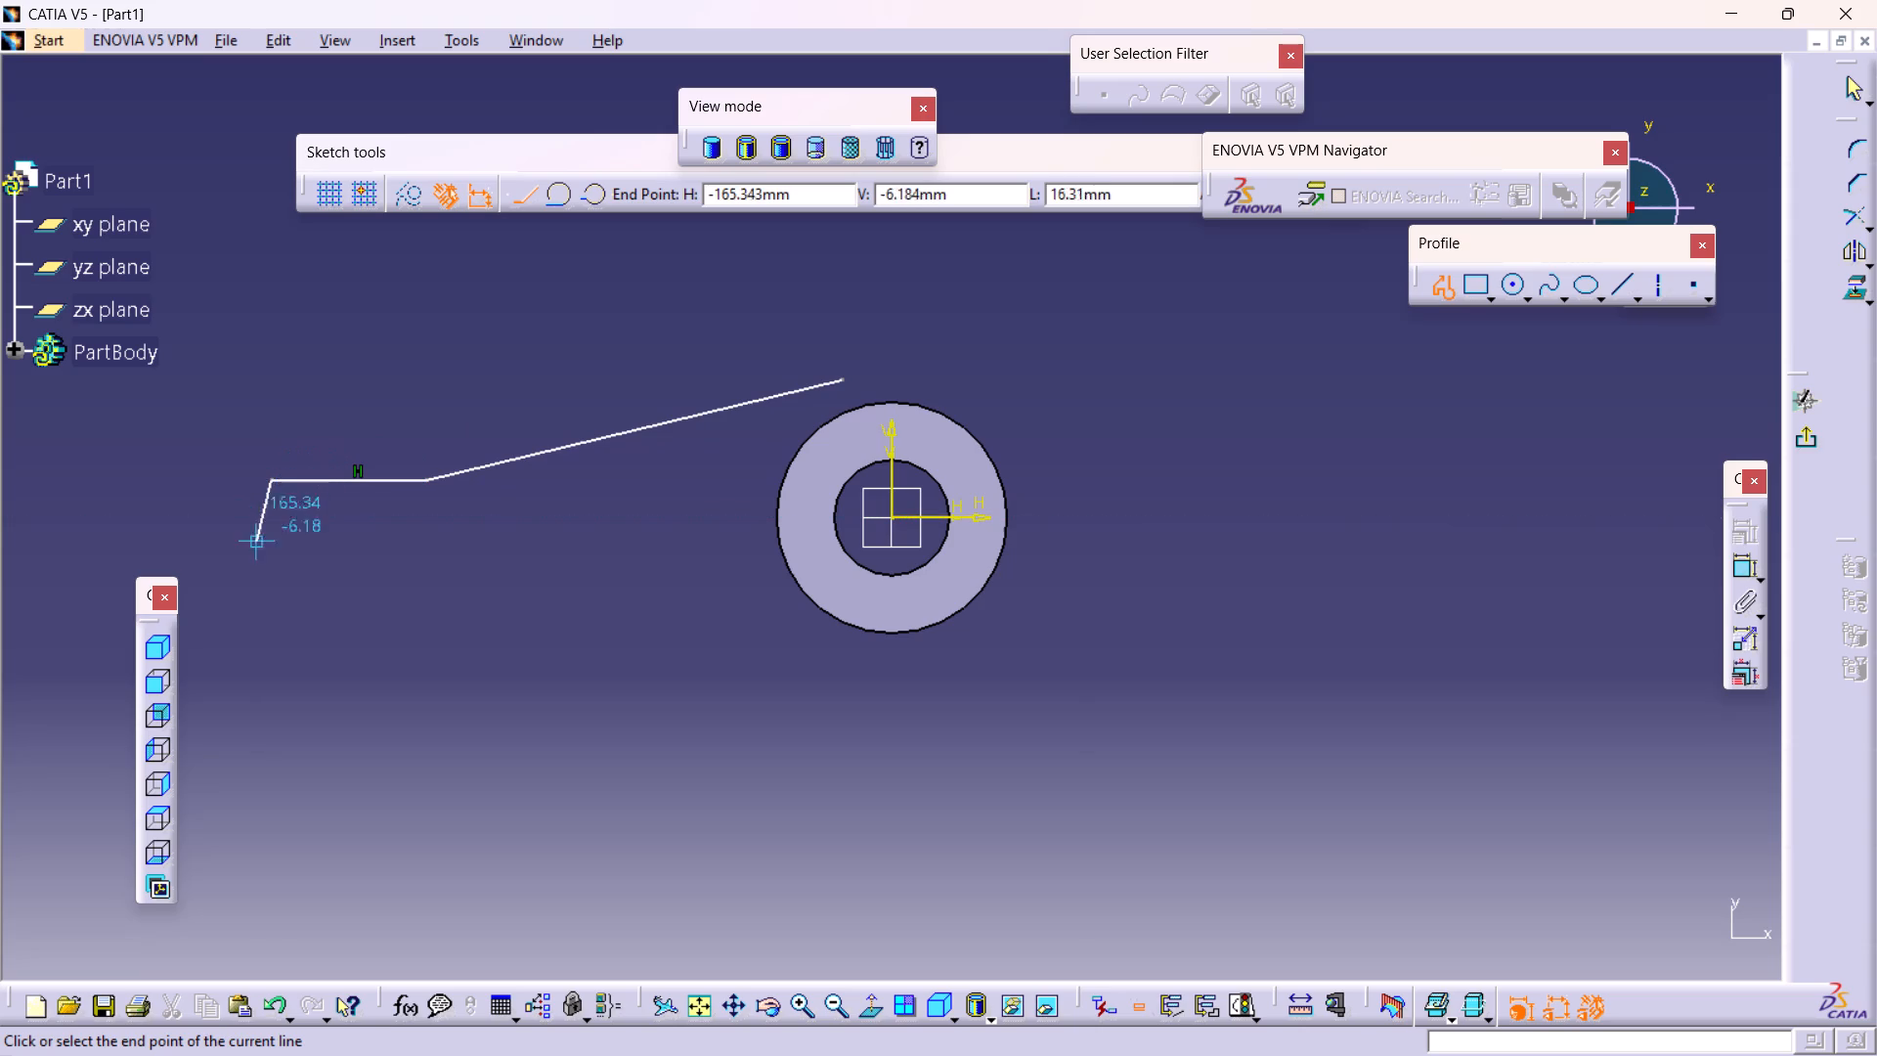
pyautogui.click(270, 636)
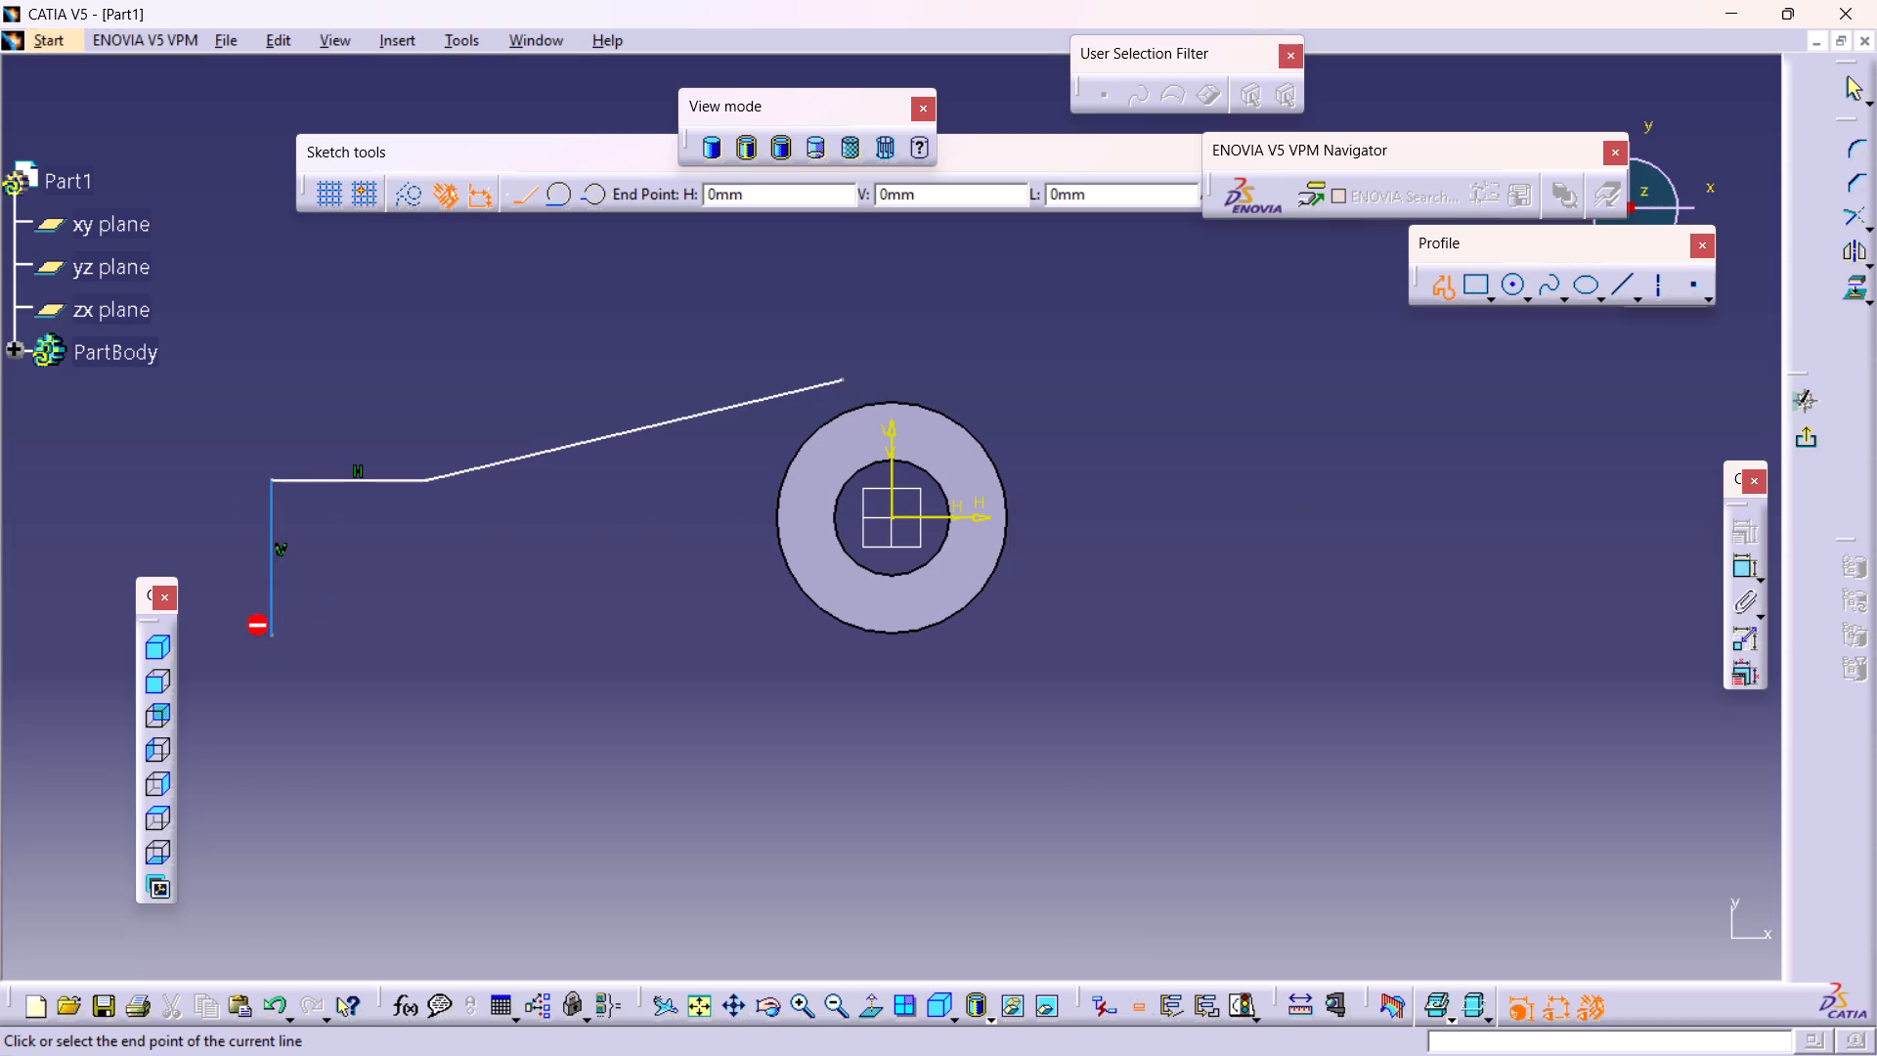
pyautogui.click(427, 634)
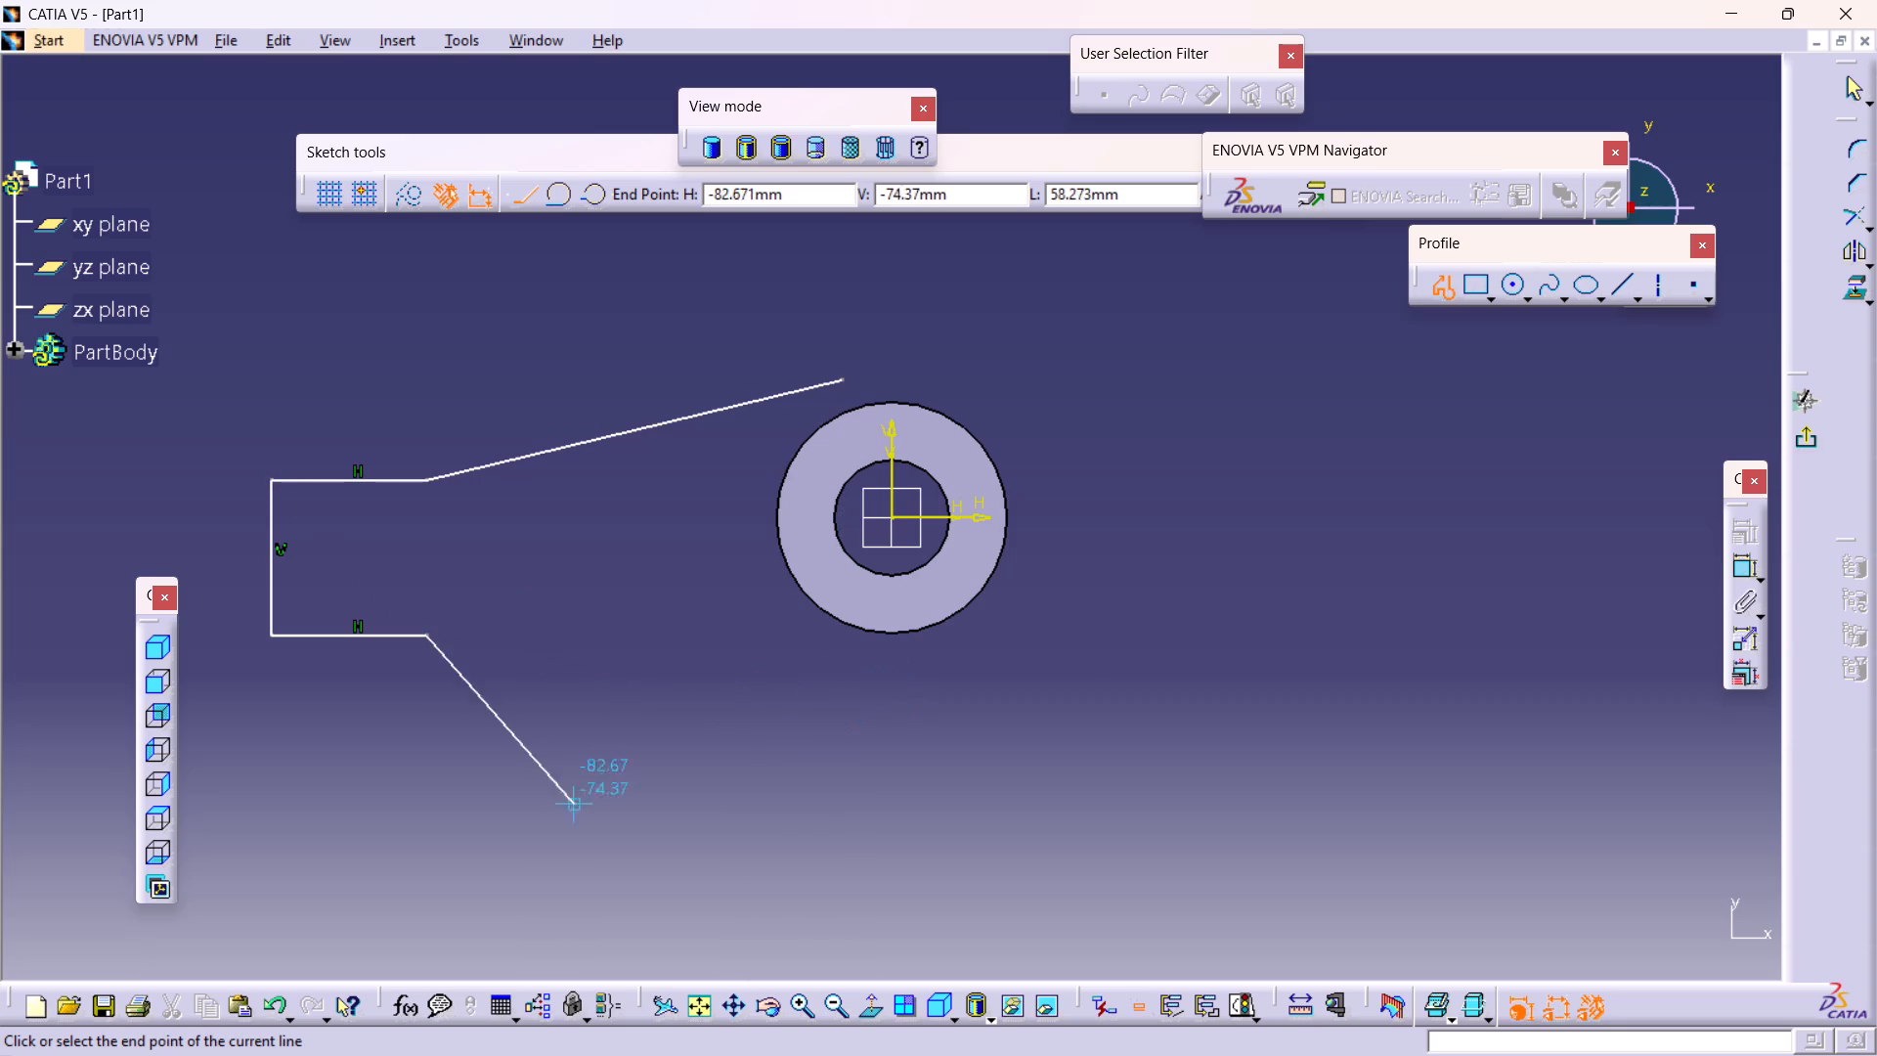
pyautogui.press('Escape')
pyautogui.press('Escape')
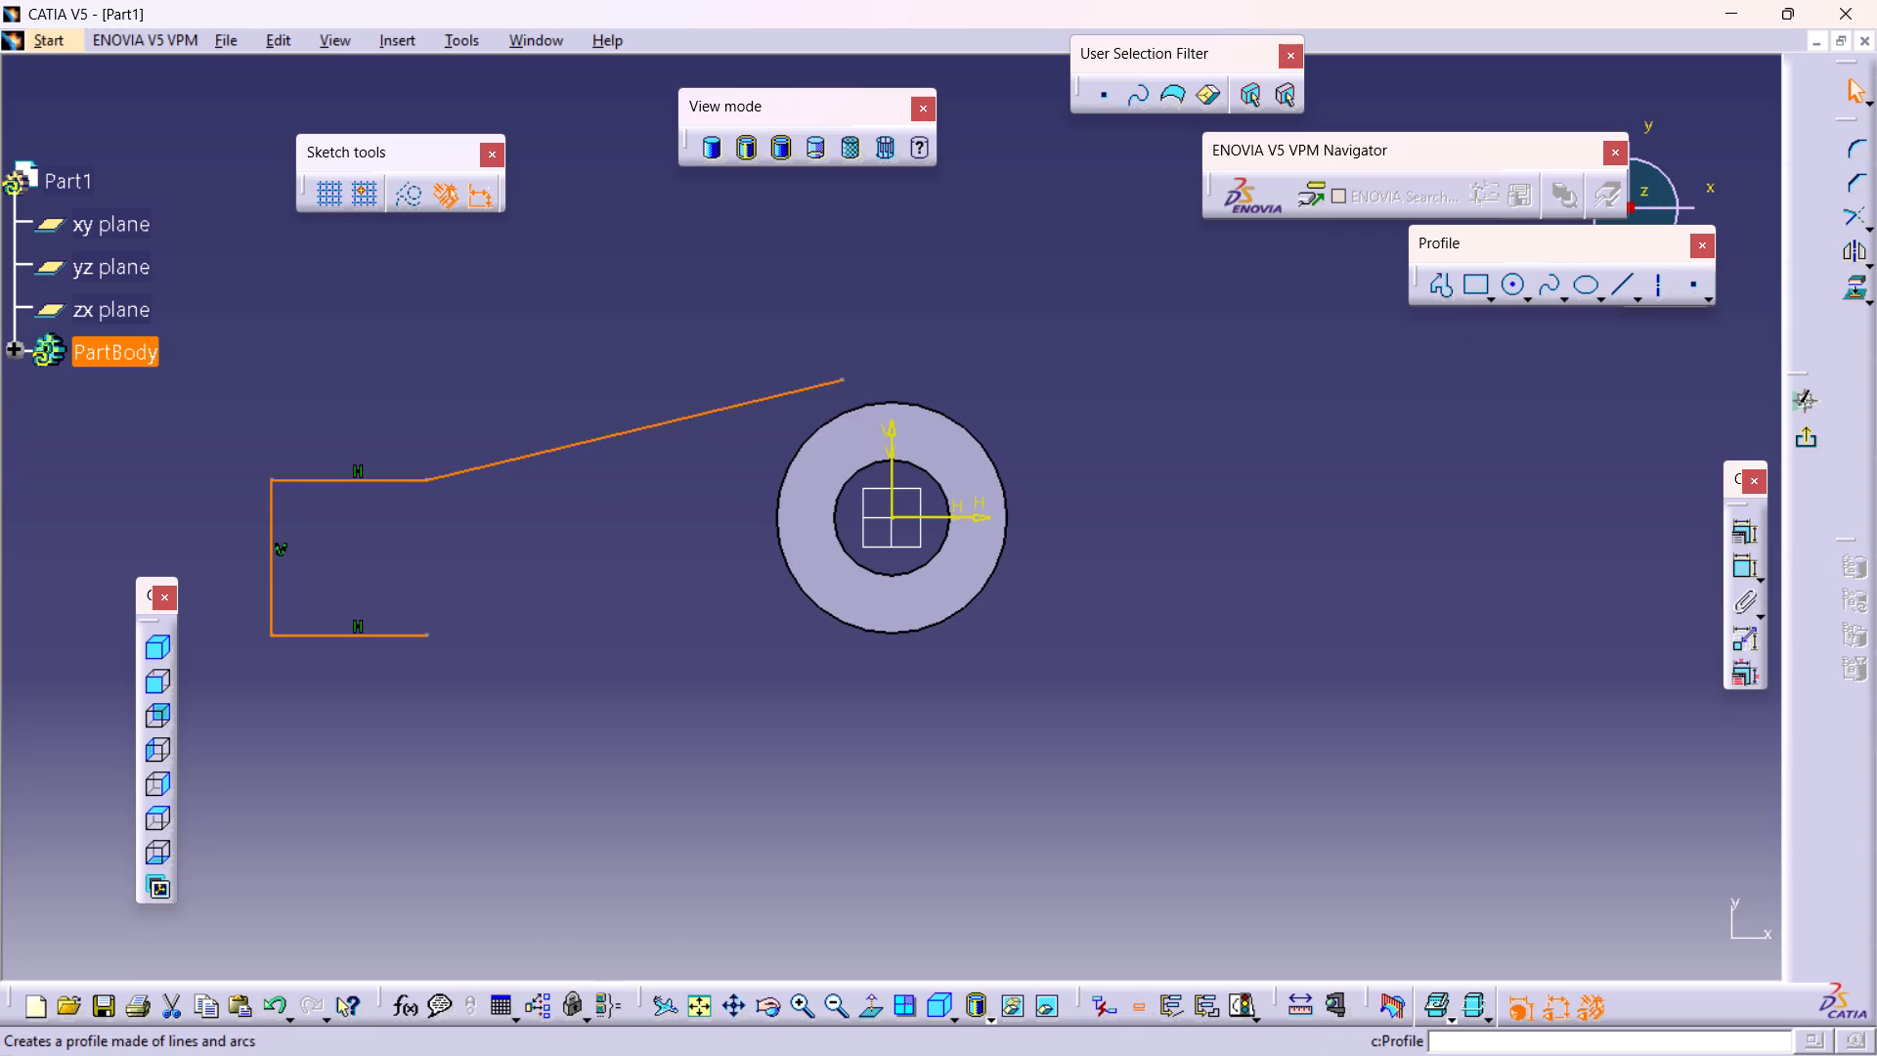
# Add length constraints to the profile's vertical end line and its upper horizontal line, placing both dimensions outside the profile.
pyautogui.doubleClick(1737, 571)
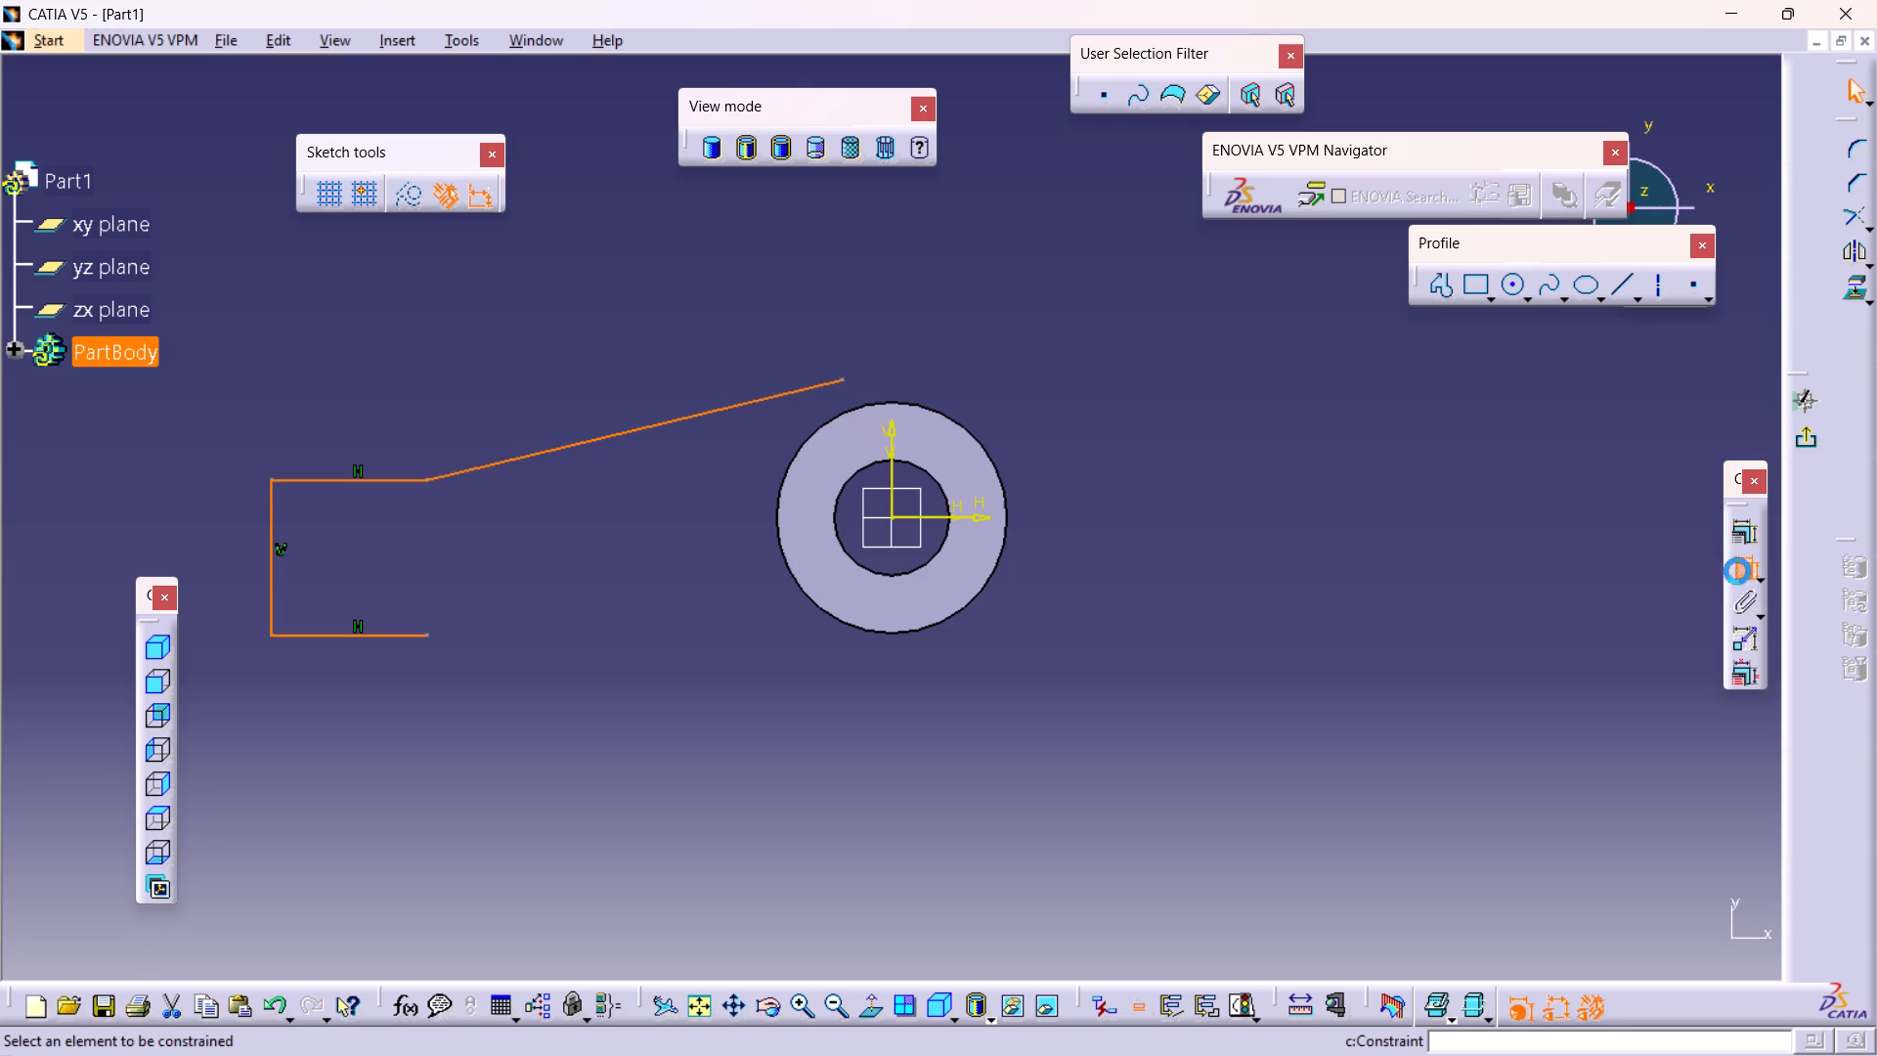
pyautogui.click(273, 503)
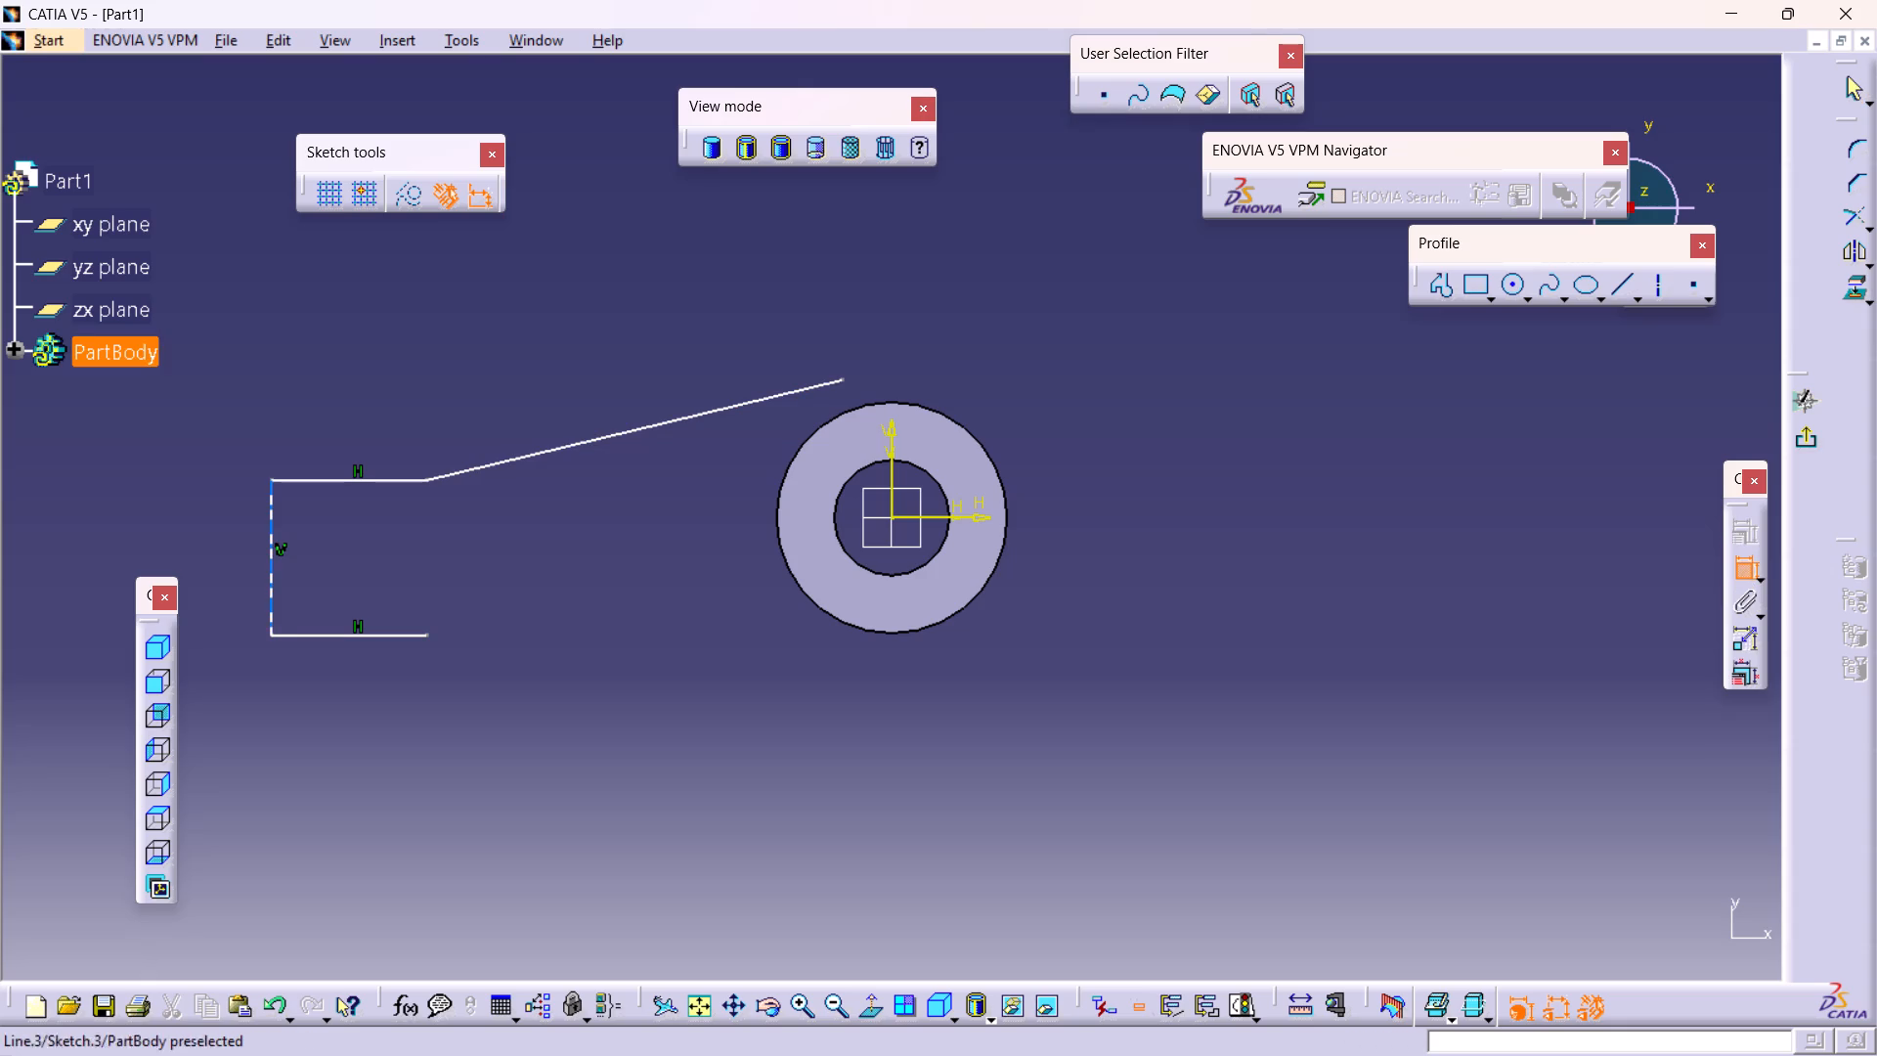
pyautogui.click(213, 513)
pyautogui.click(339, 475)
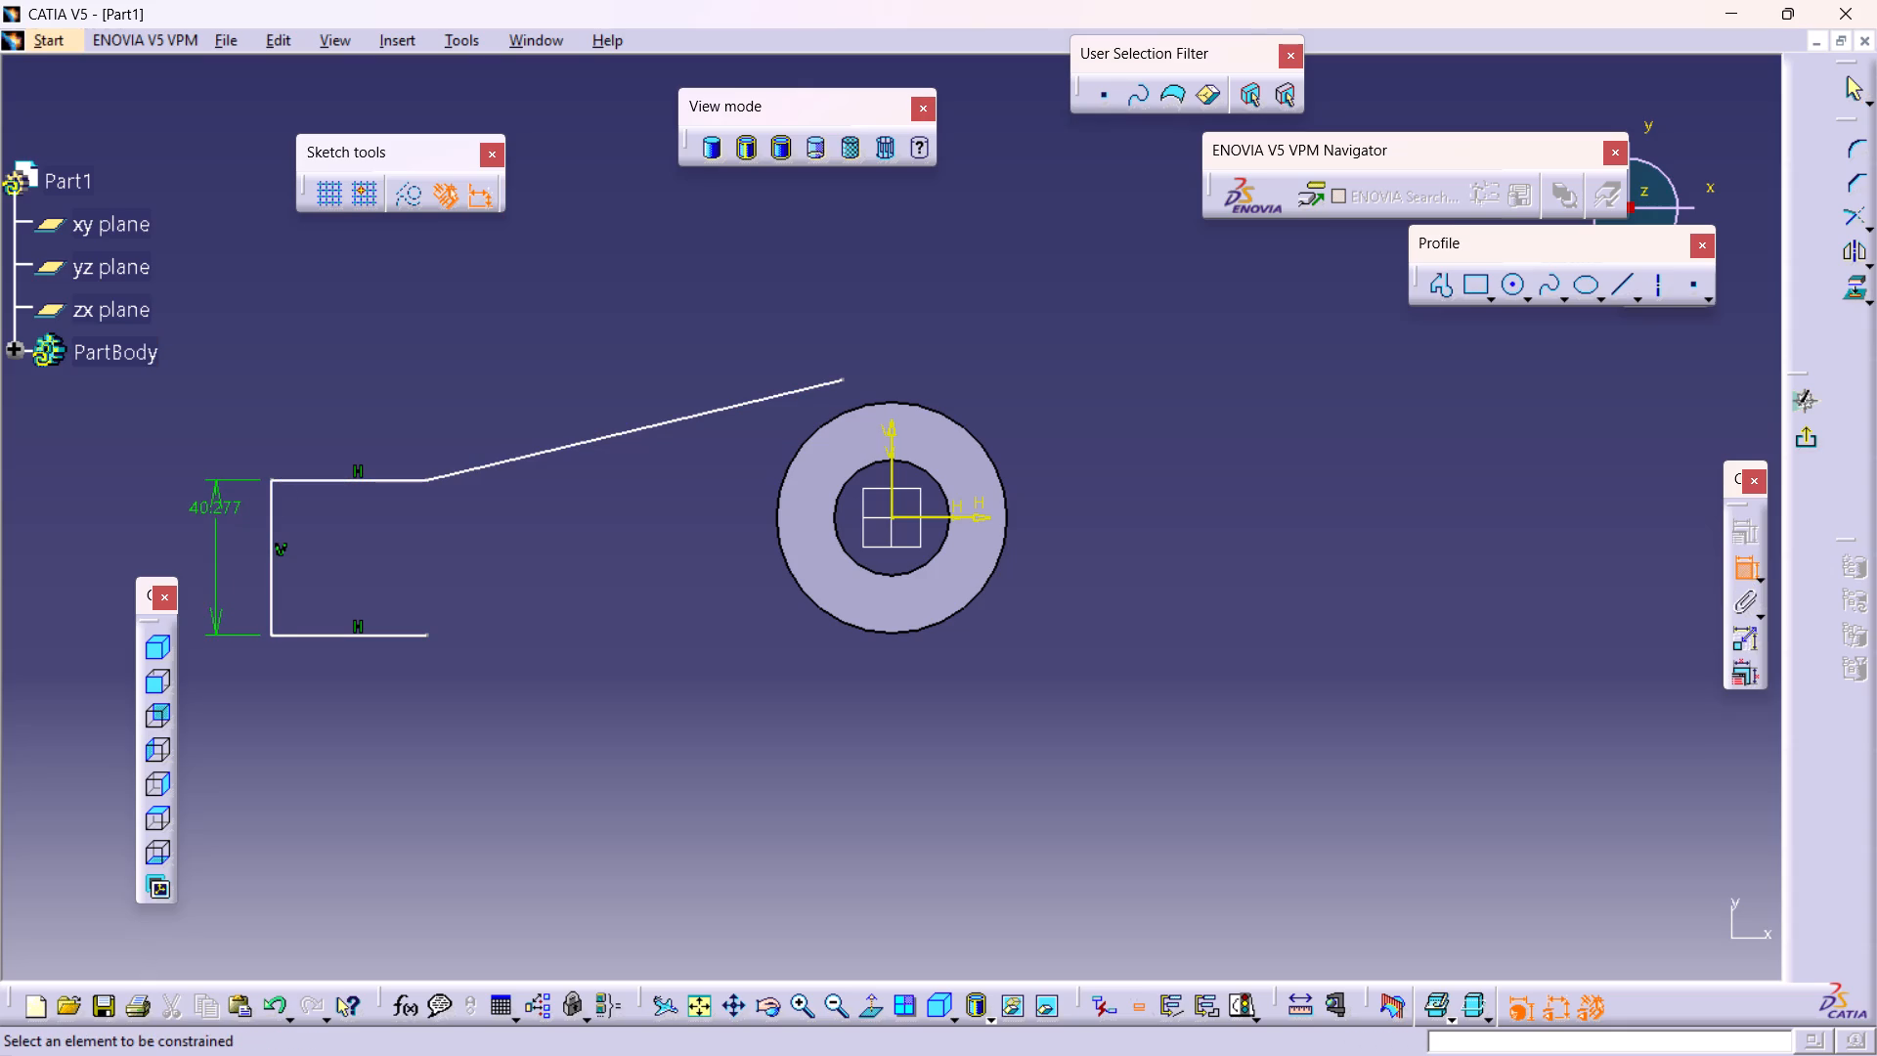
pyautogui.click(364, 481)
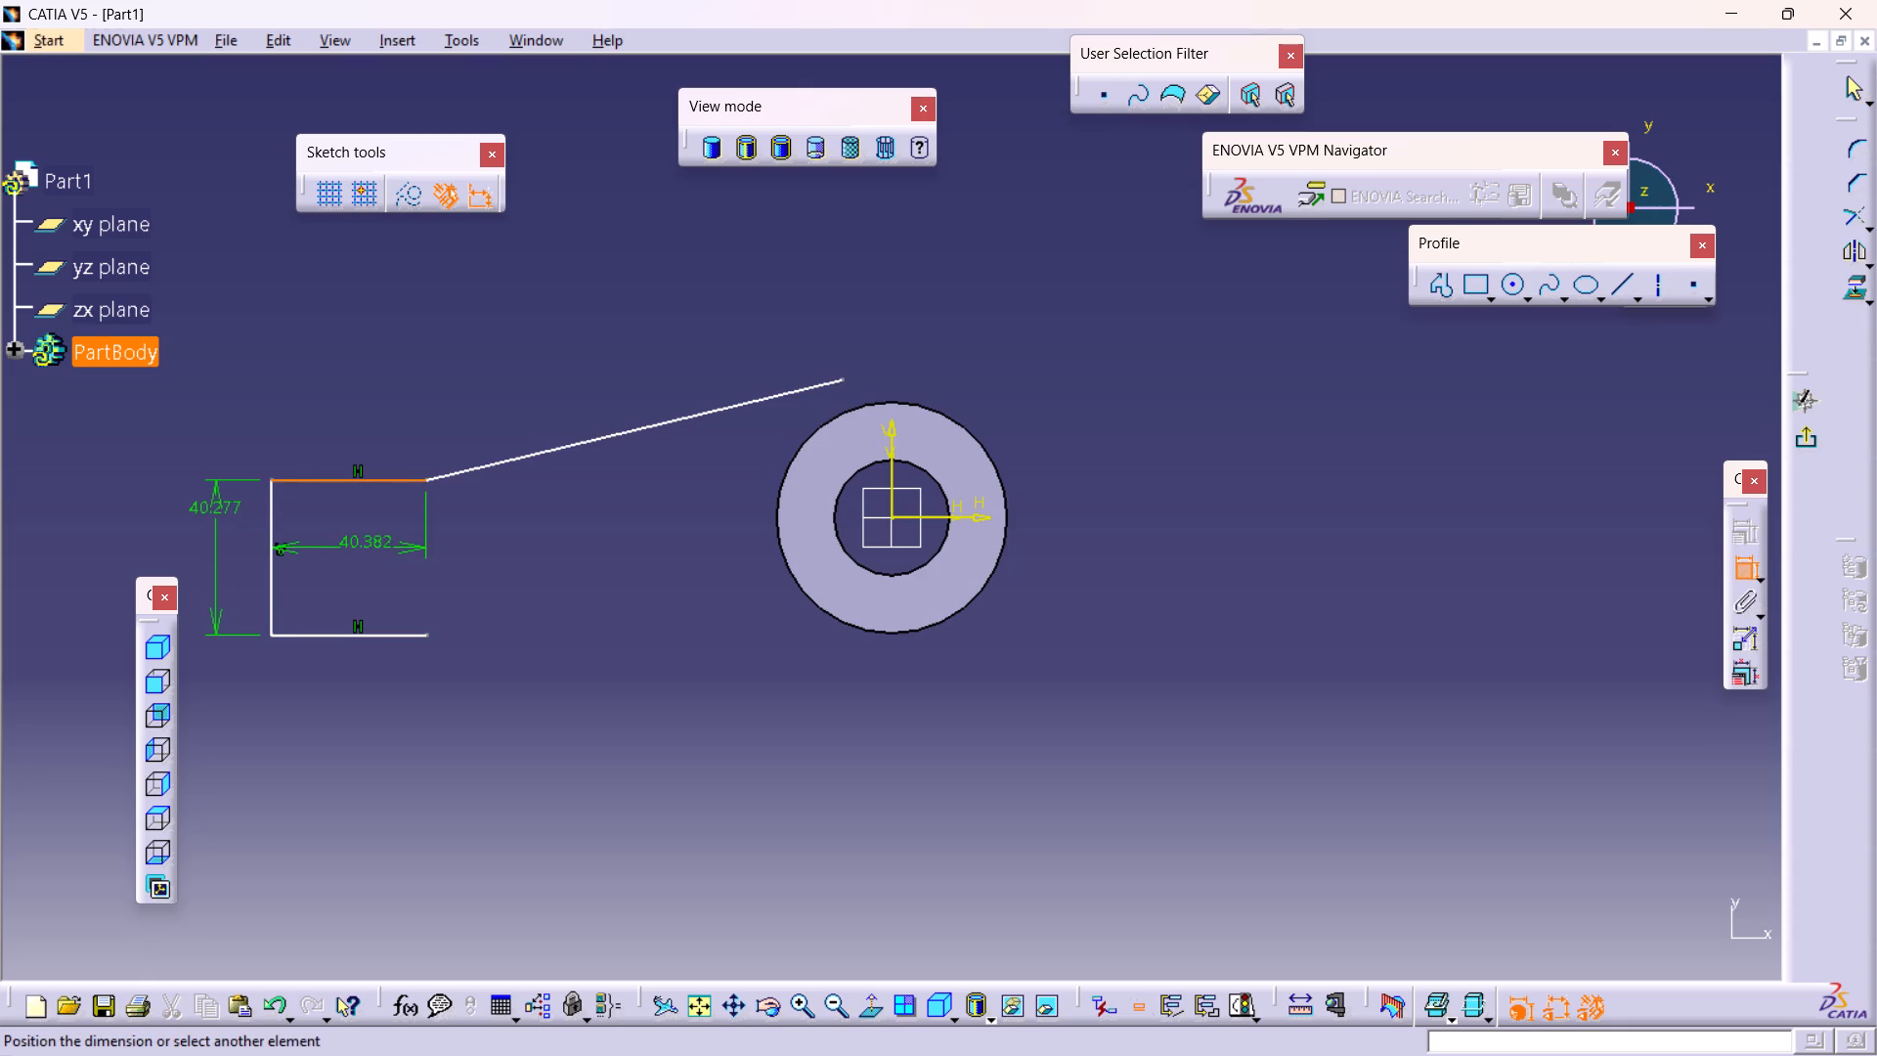
pyautogui.click(367, 545)
pyautogui.moveTo(376, 542); pyautogui.dragTo(392, 517)
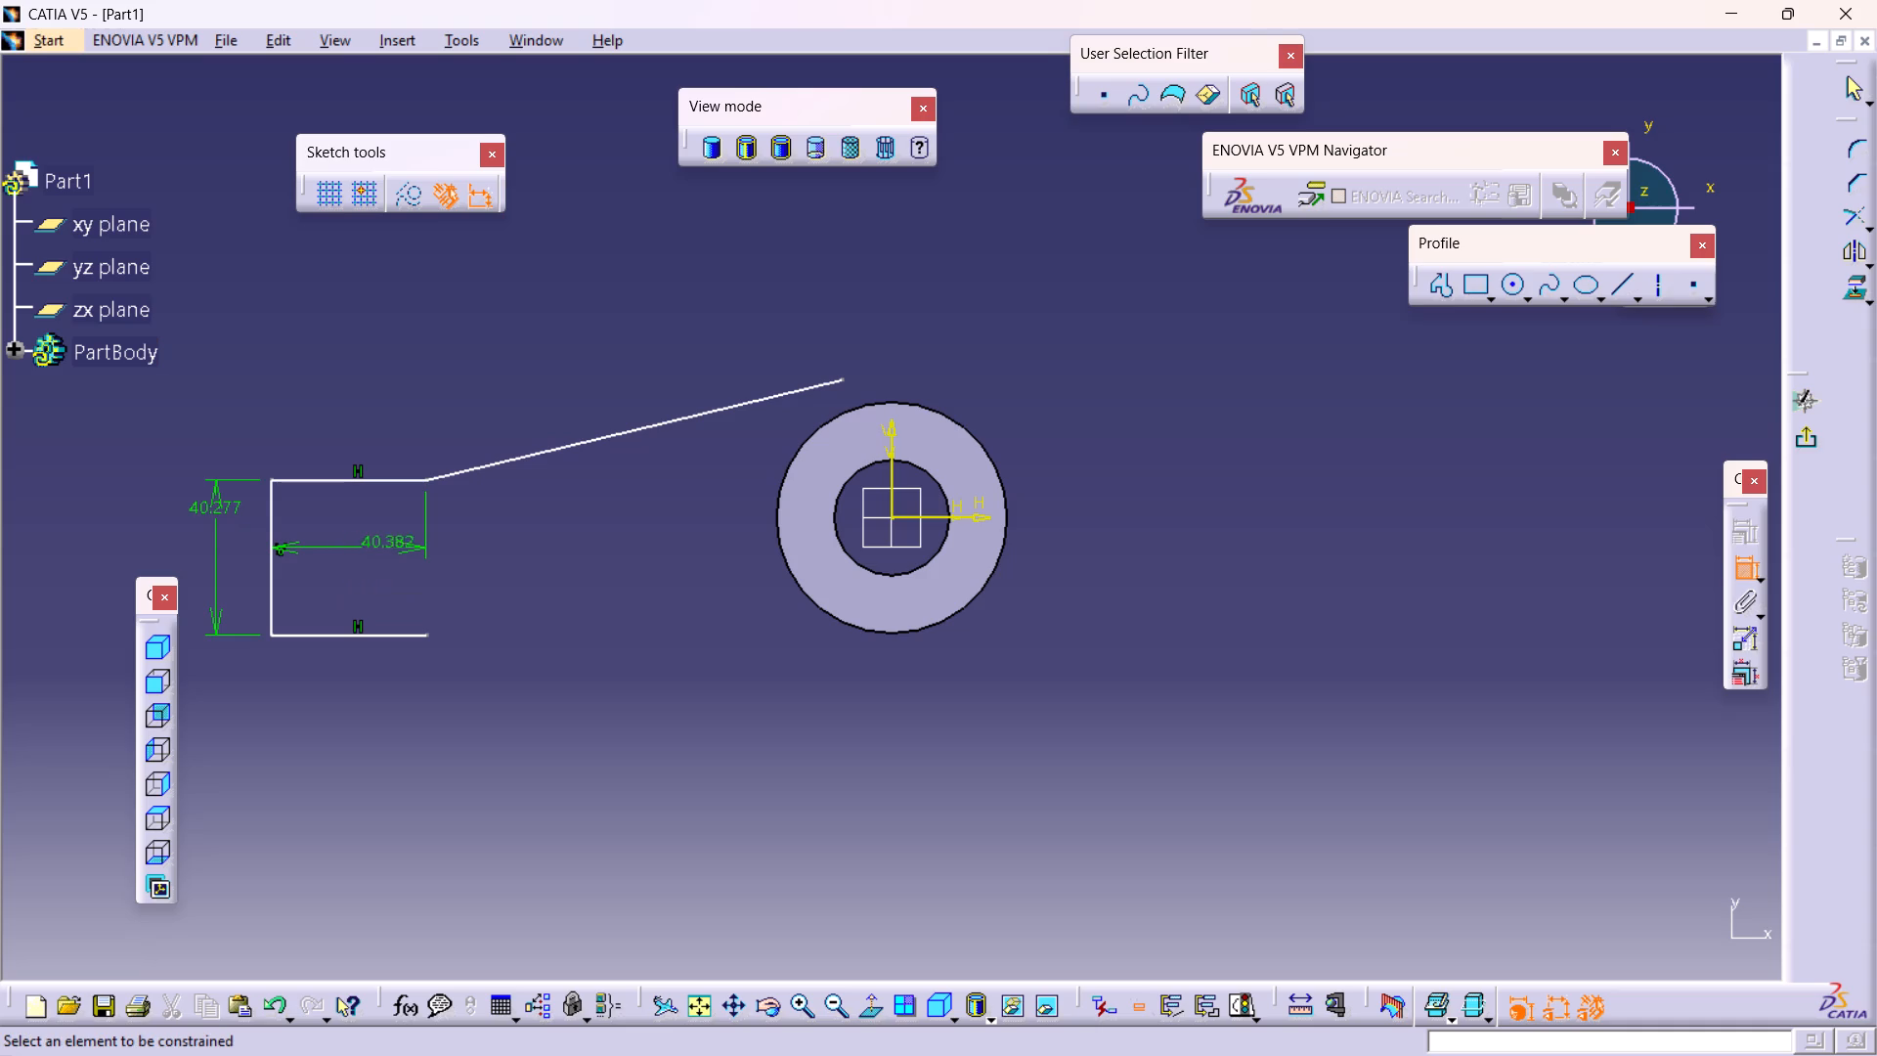
pyautogui.moveTo(392, 517); pyautogui.dragTo(361, 528)
pyautogui.moveTo(420, 545); pyautogui.dragTo(457, 411)
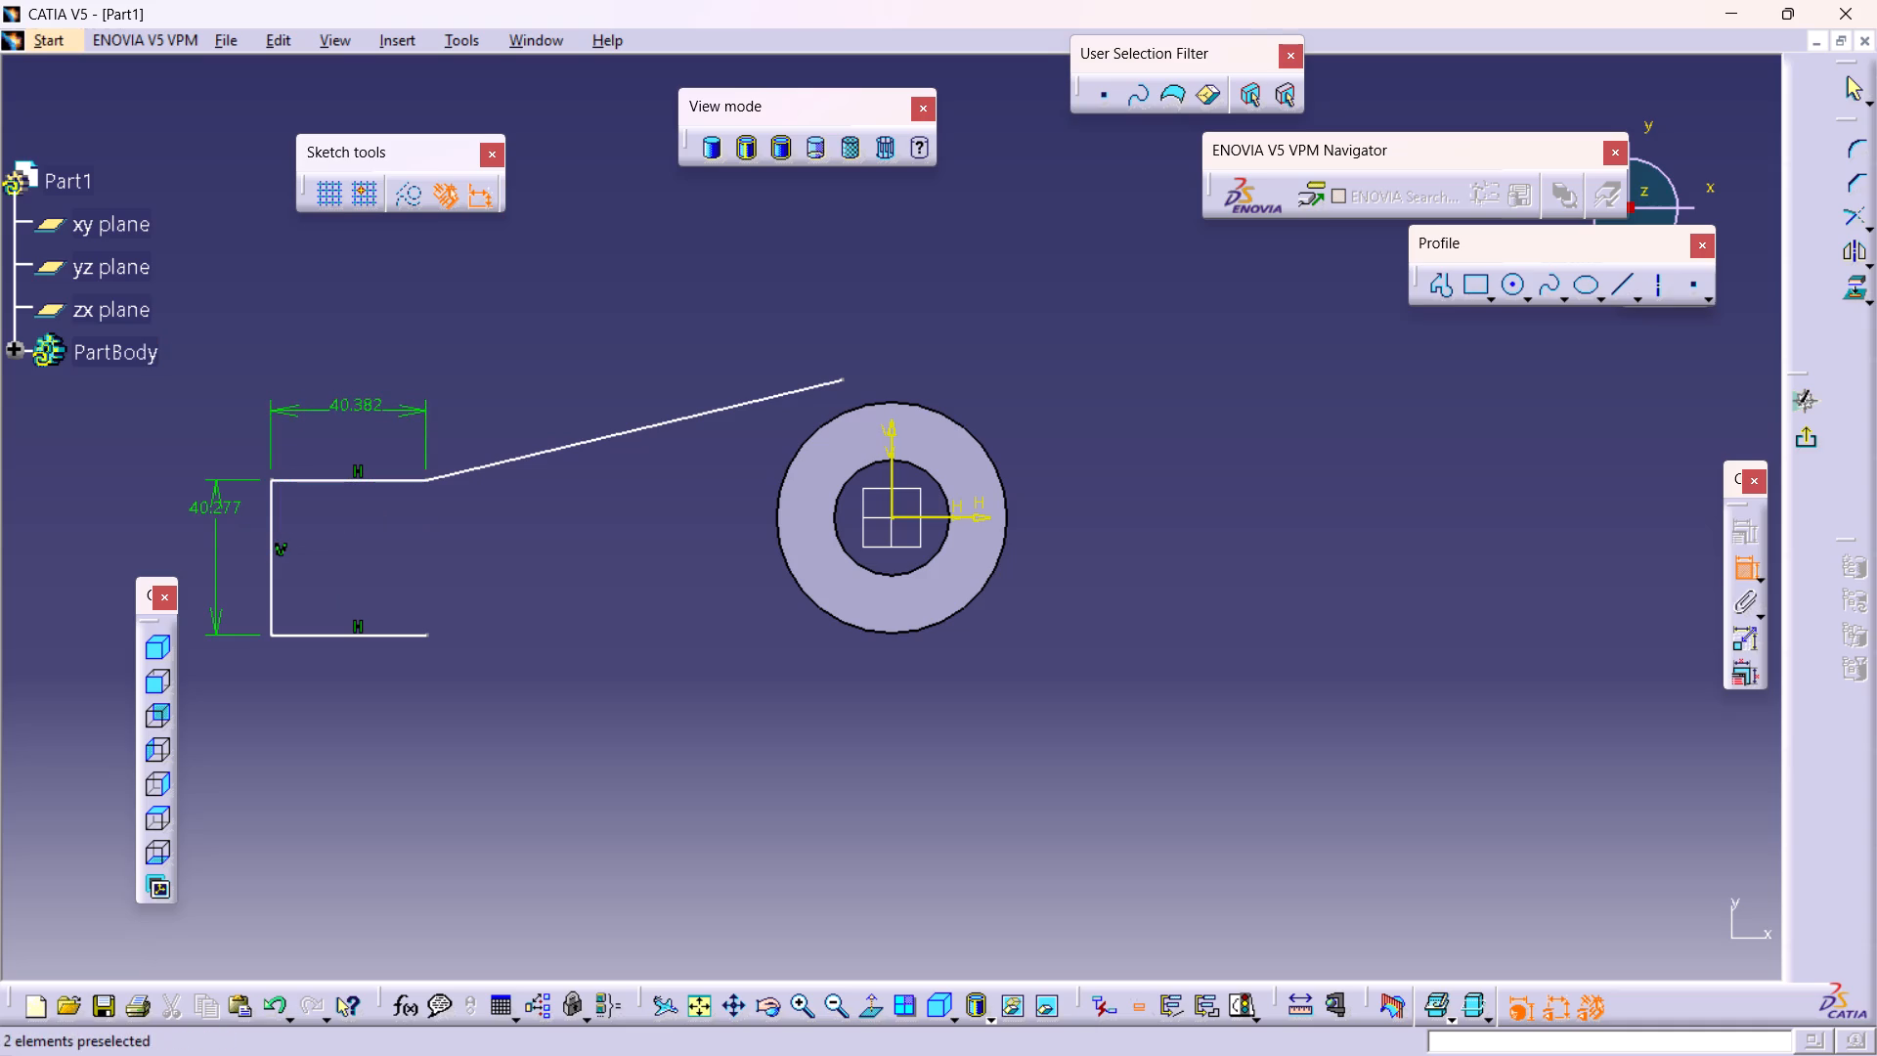
# Centre the vertical end line's dimension label along the line and set its length to 30 mm.
pyautogui.moveTo(225, 502); pyautogui.dragTo(219, 557)
pyautogui.doubleClick(219, 557)
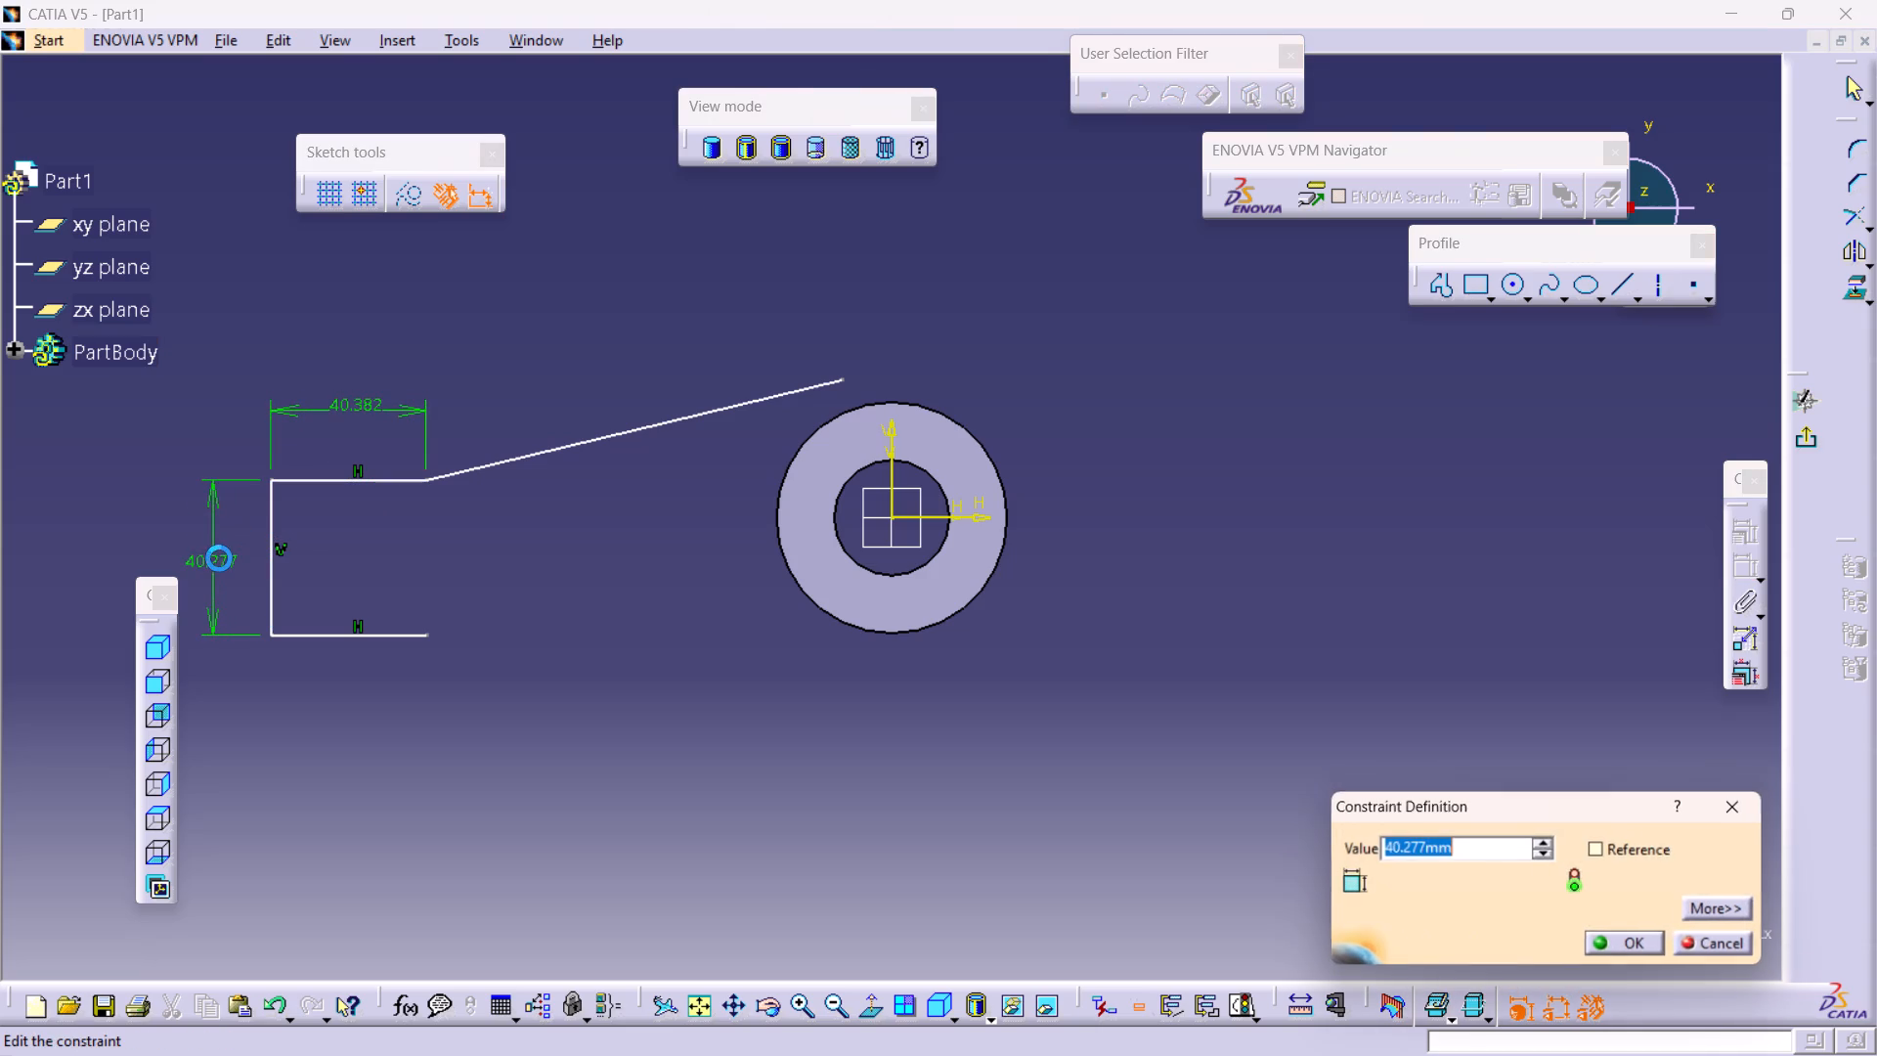
pyautogui.write('30')
pyautogui.press('Return')
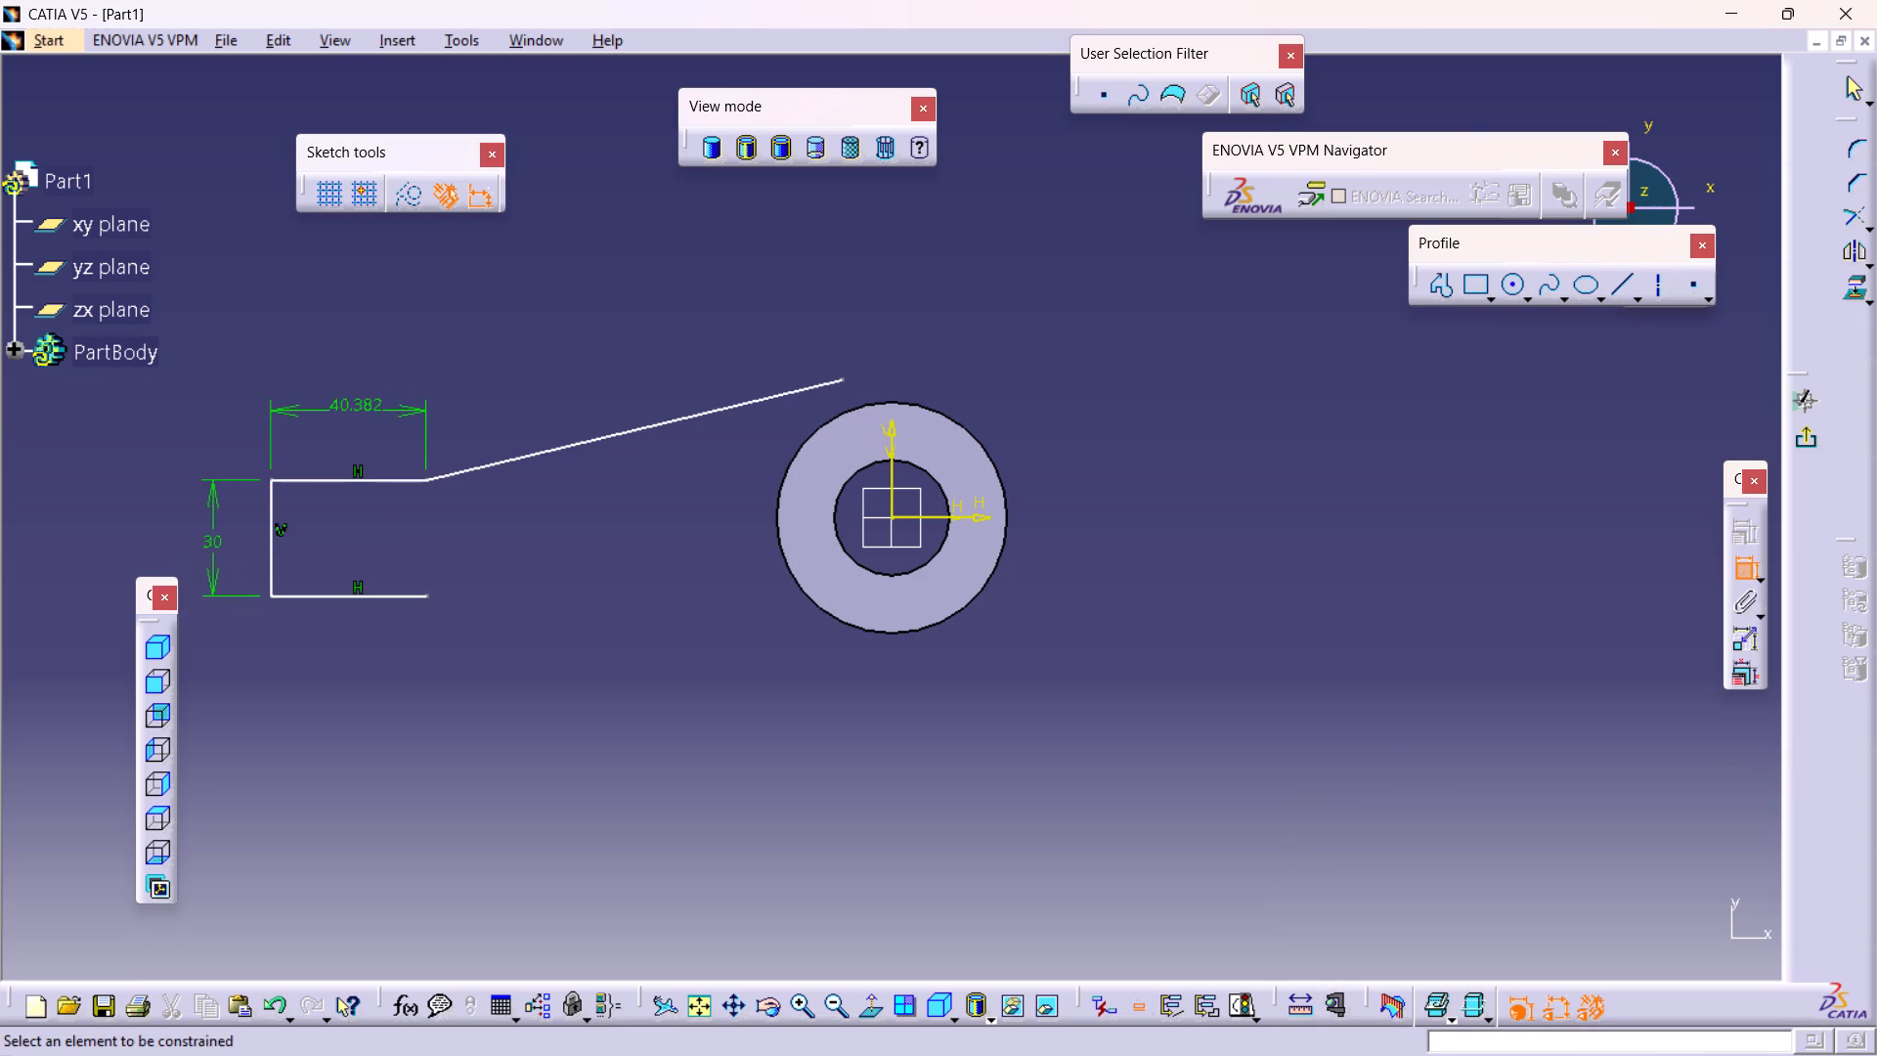
# Set the length of the profile's upper horizontal line to 25 mm.
pyautogui.doubleClick(336, 393)
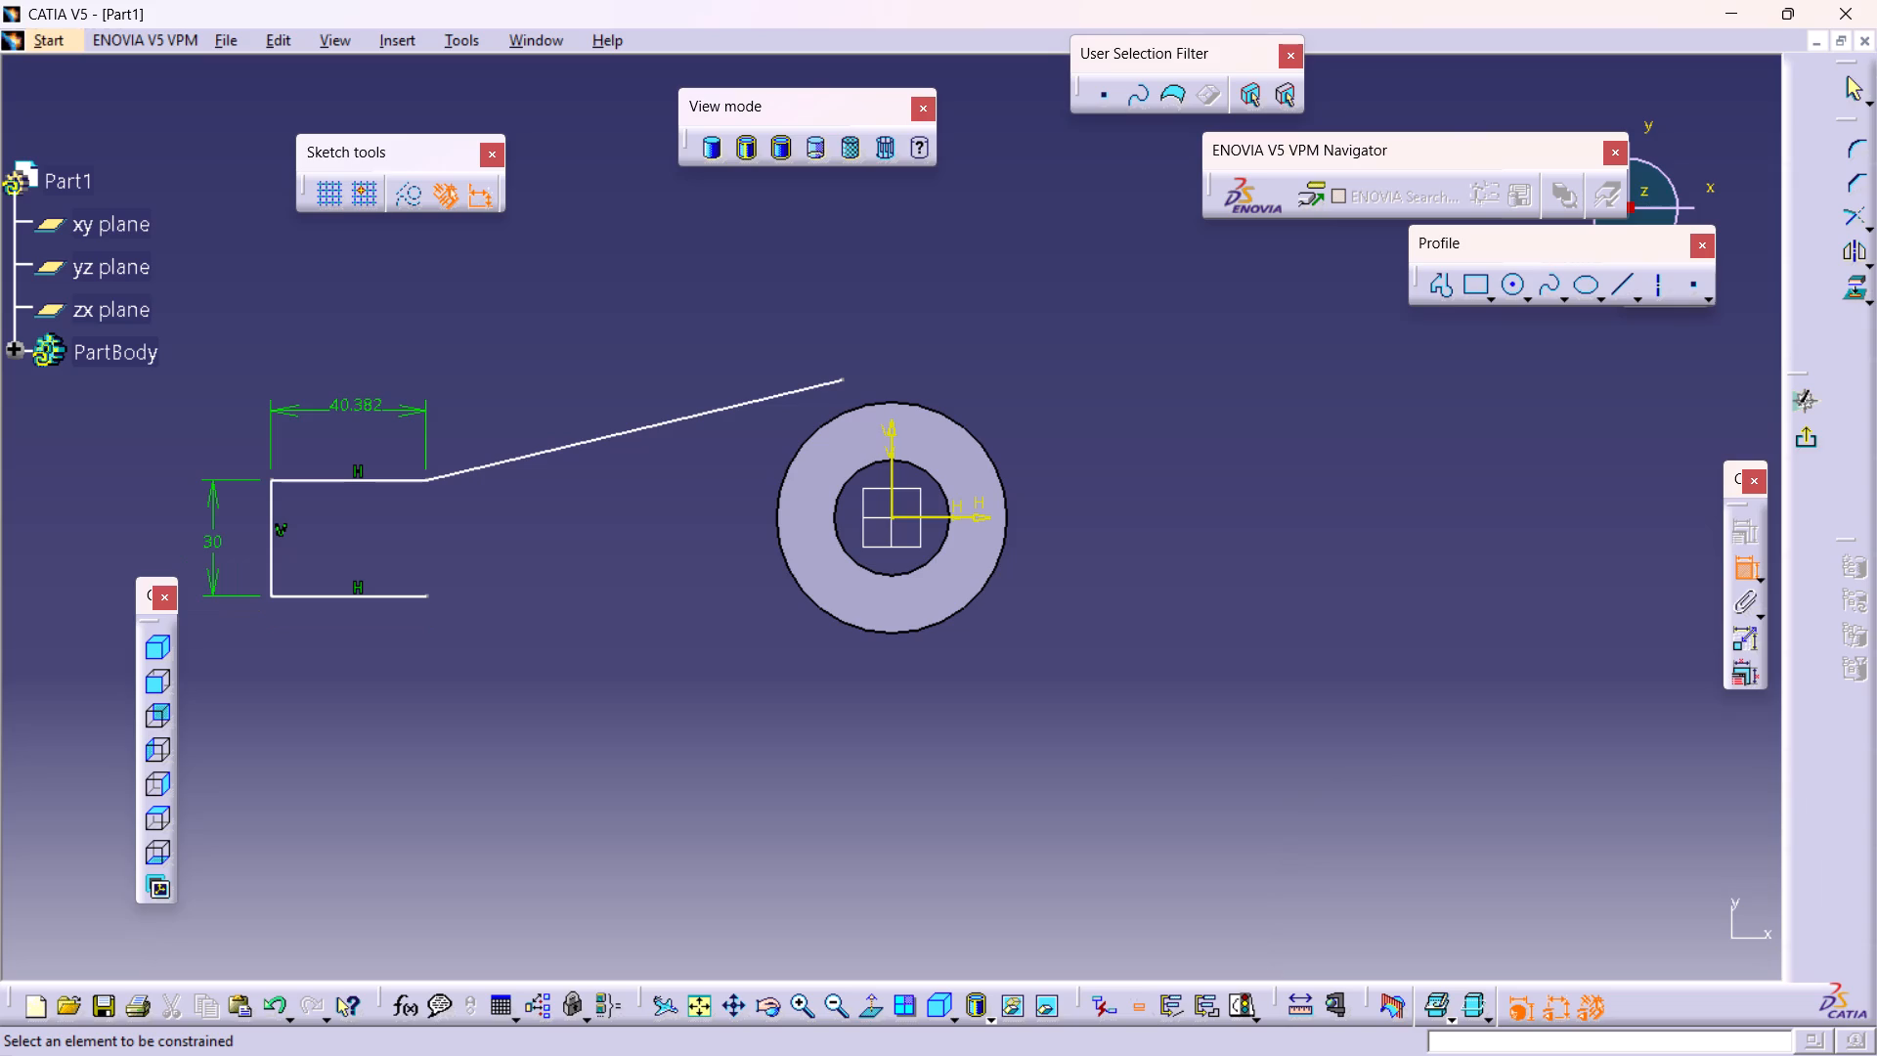
pyautogui.click(347, 409)
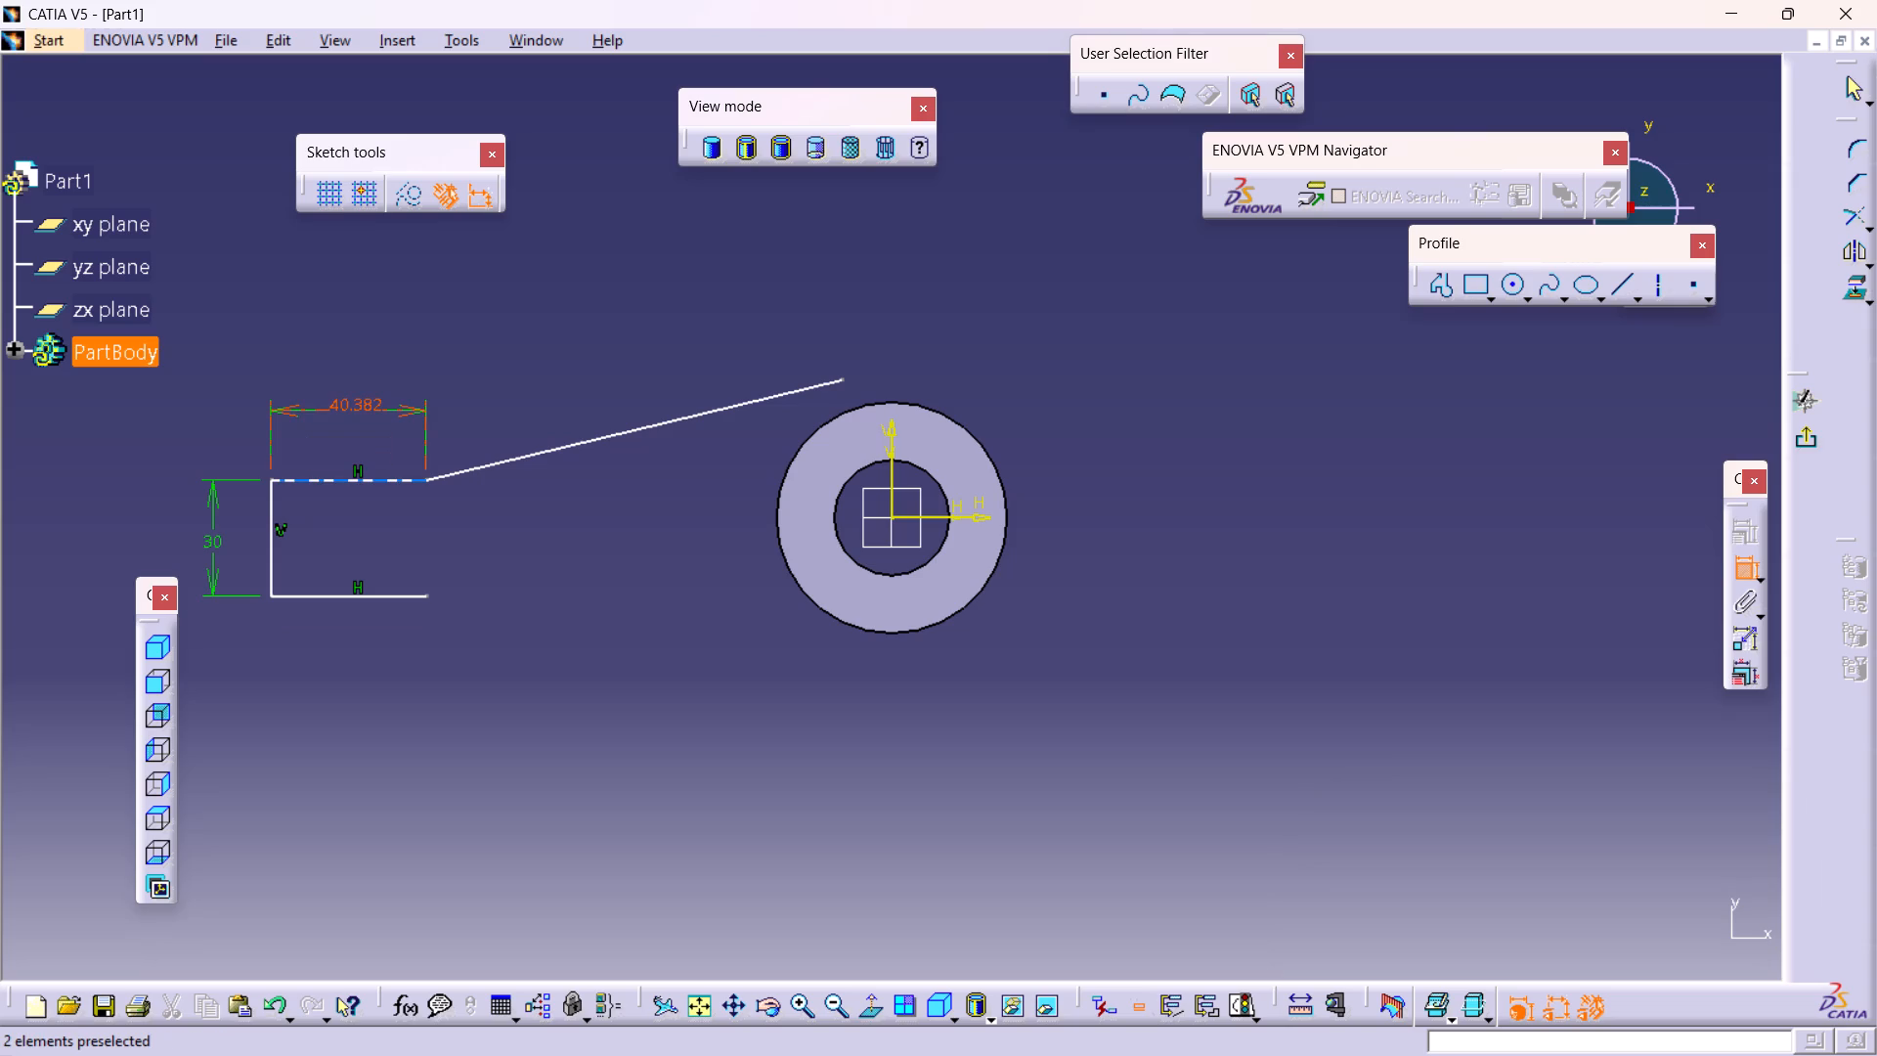
pyautogui.doubleClick(359, 393)
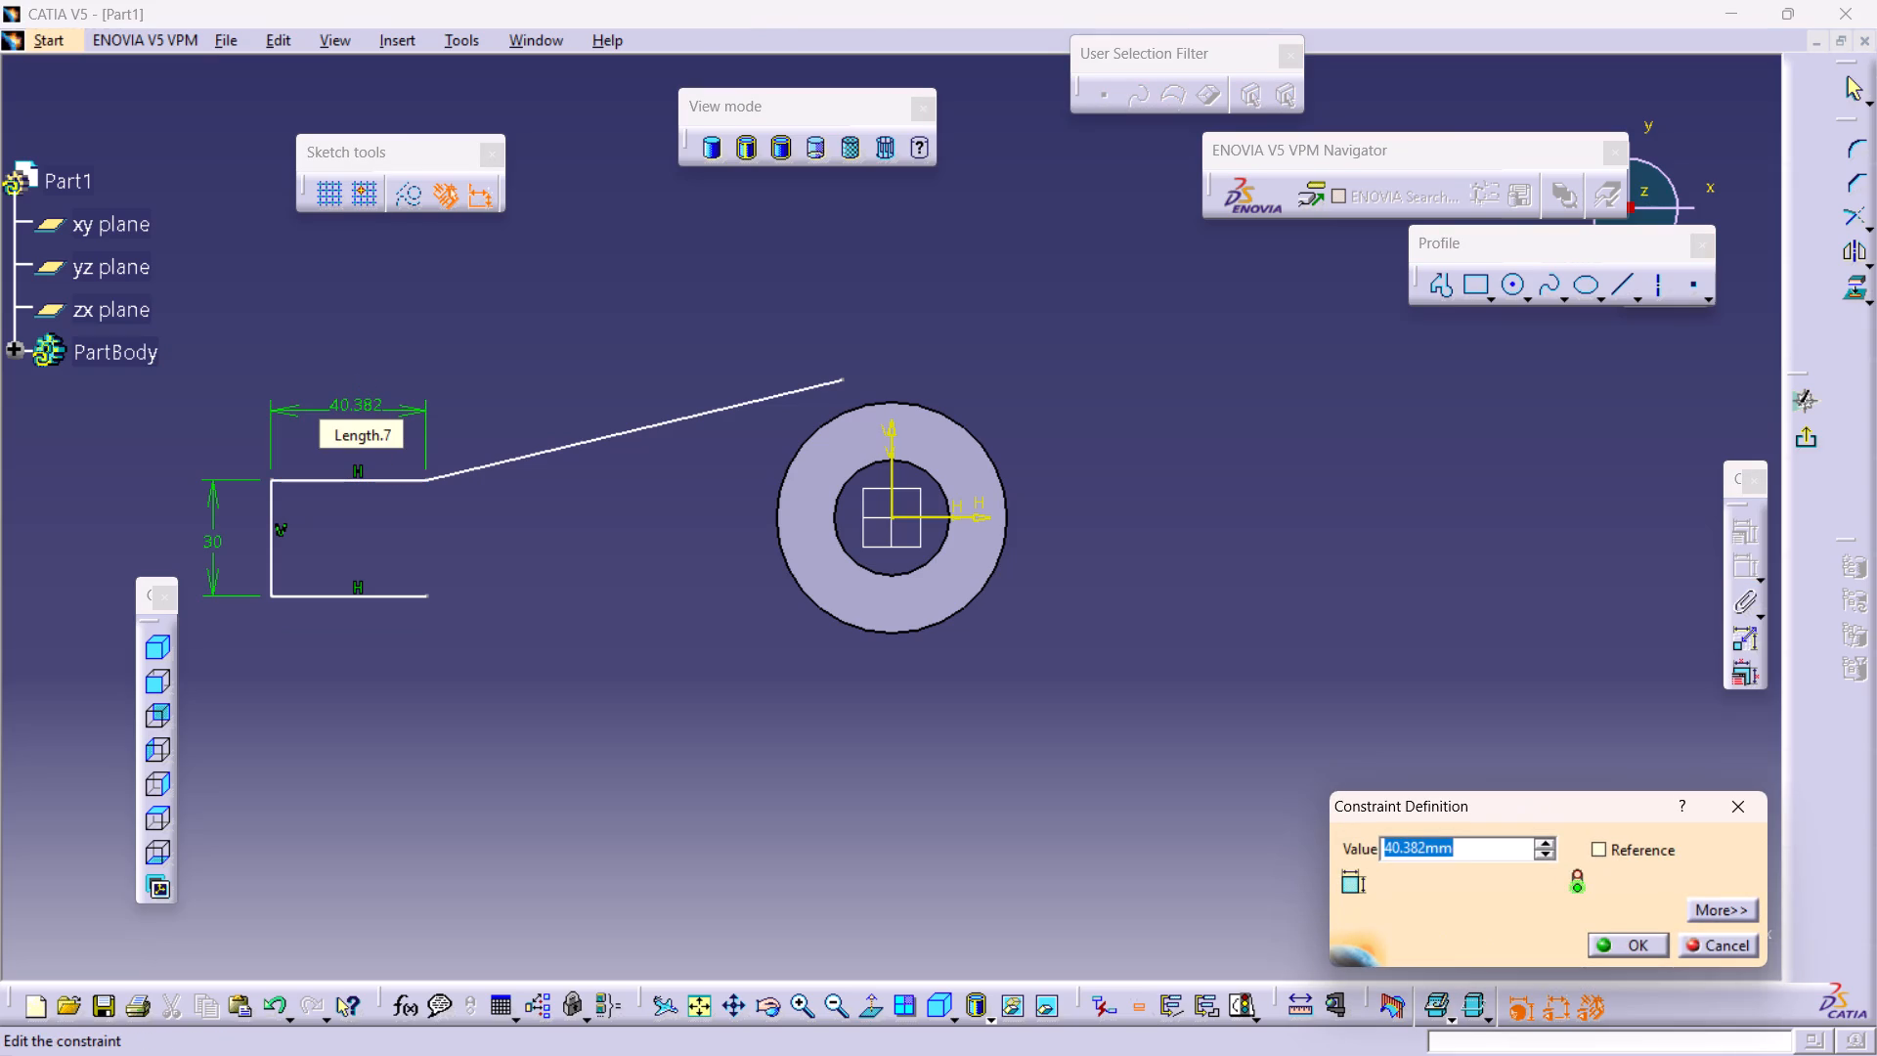
pyautogui.write('25')
pyautogui.press('Return')
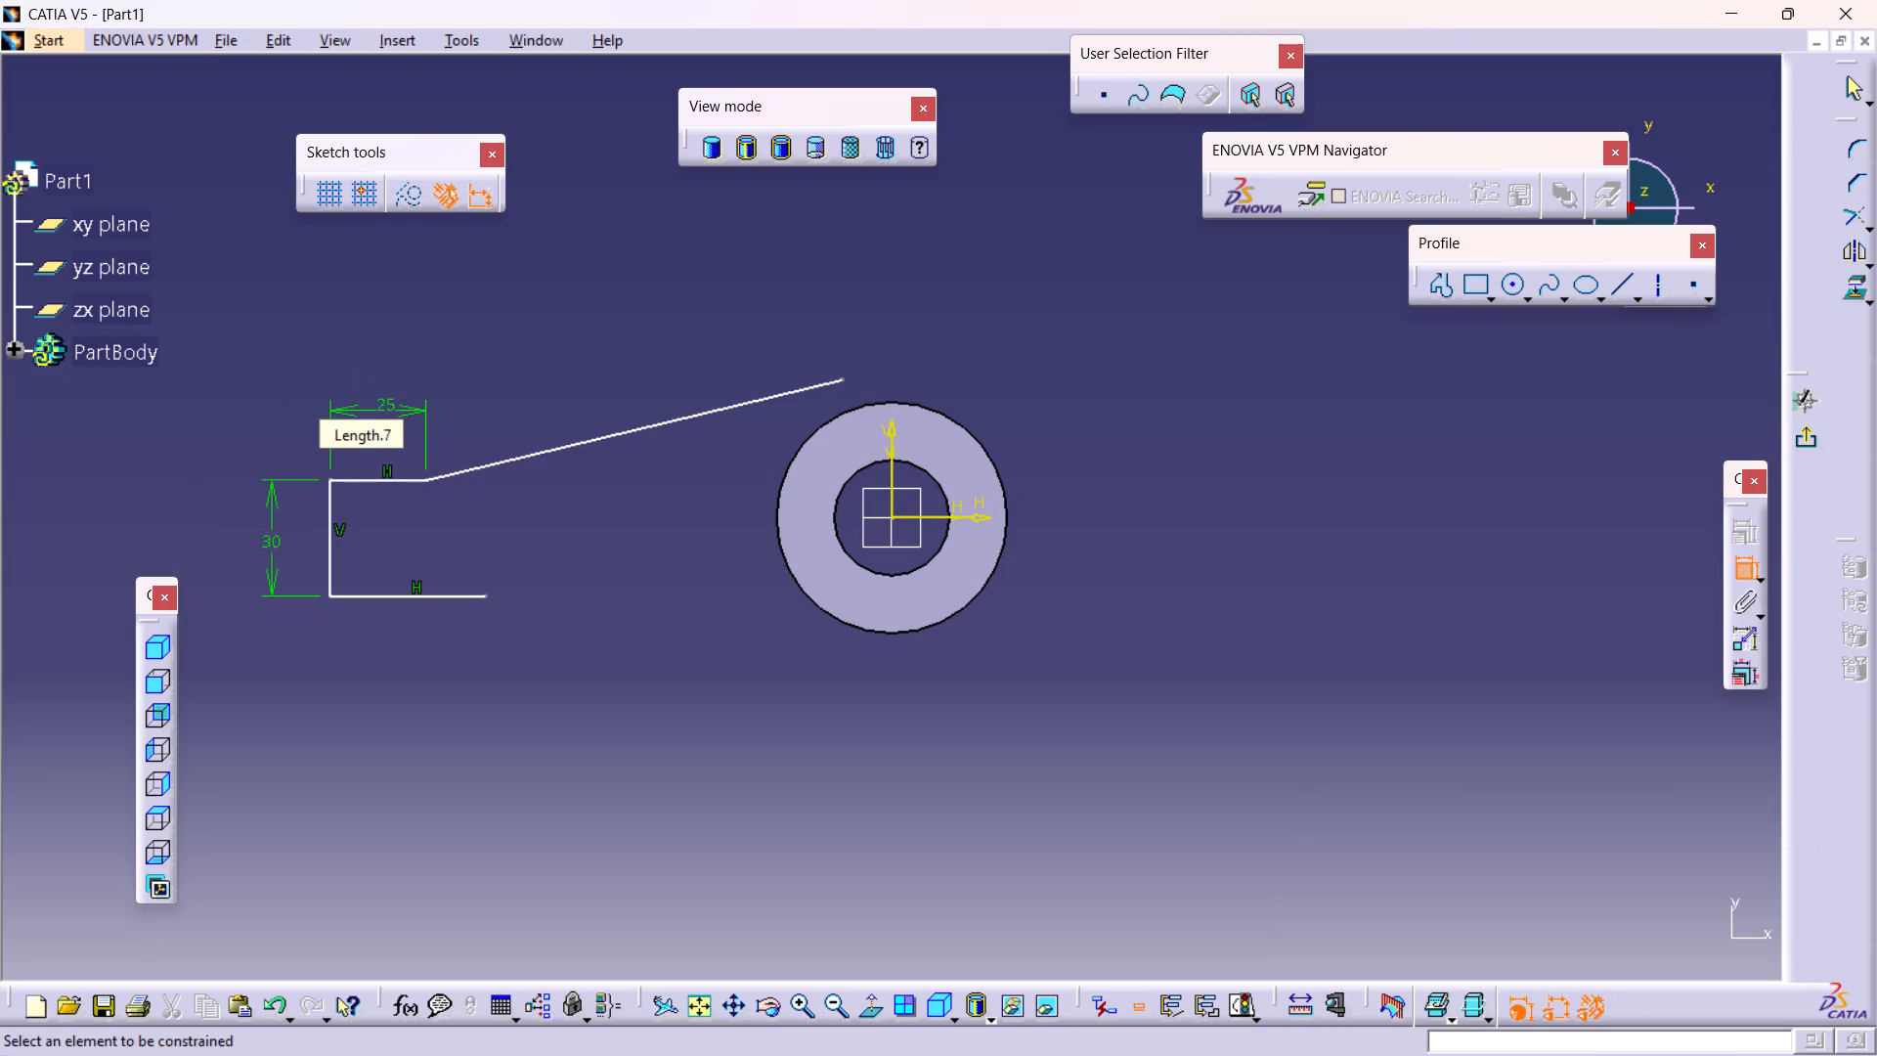
# Dimension the profile's vertical end line from the vertical axis, place the dimension above the profile, and set the distance to 122.5 mm.
pyautogui.click(330, 517)
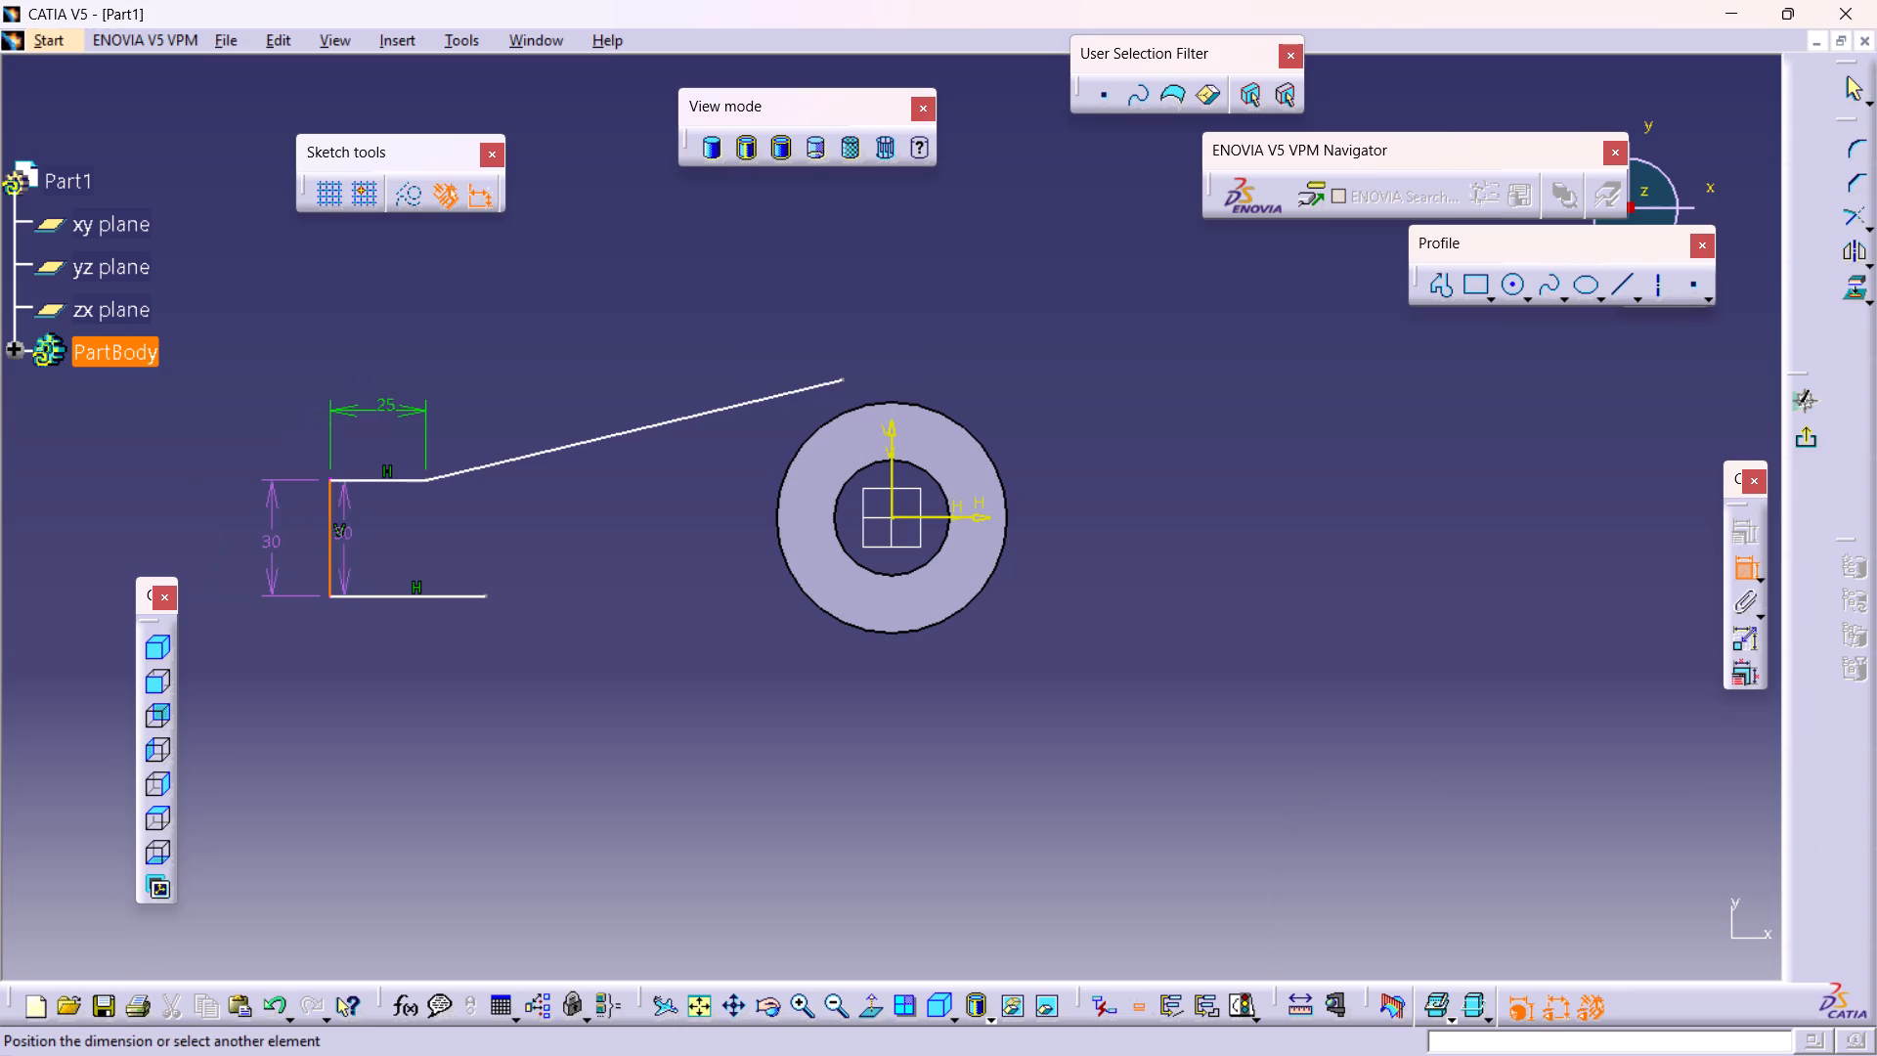
pyautogui.press('Escape')
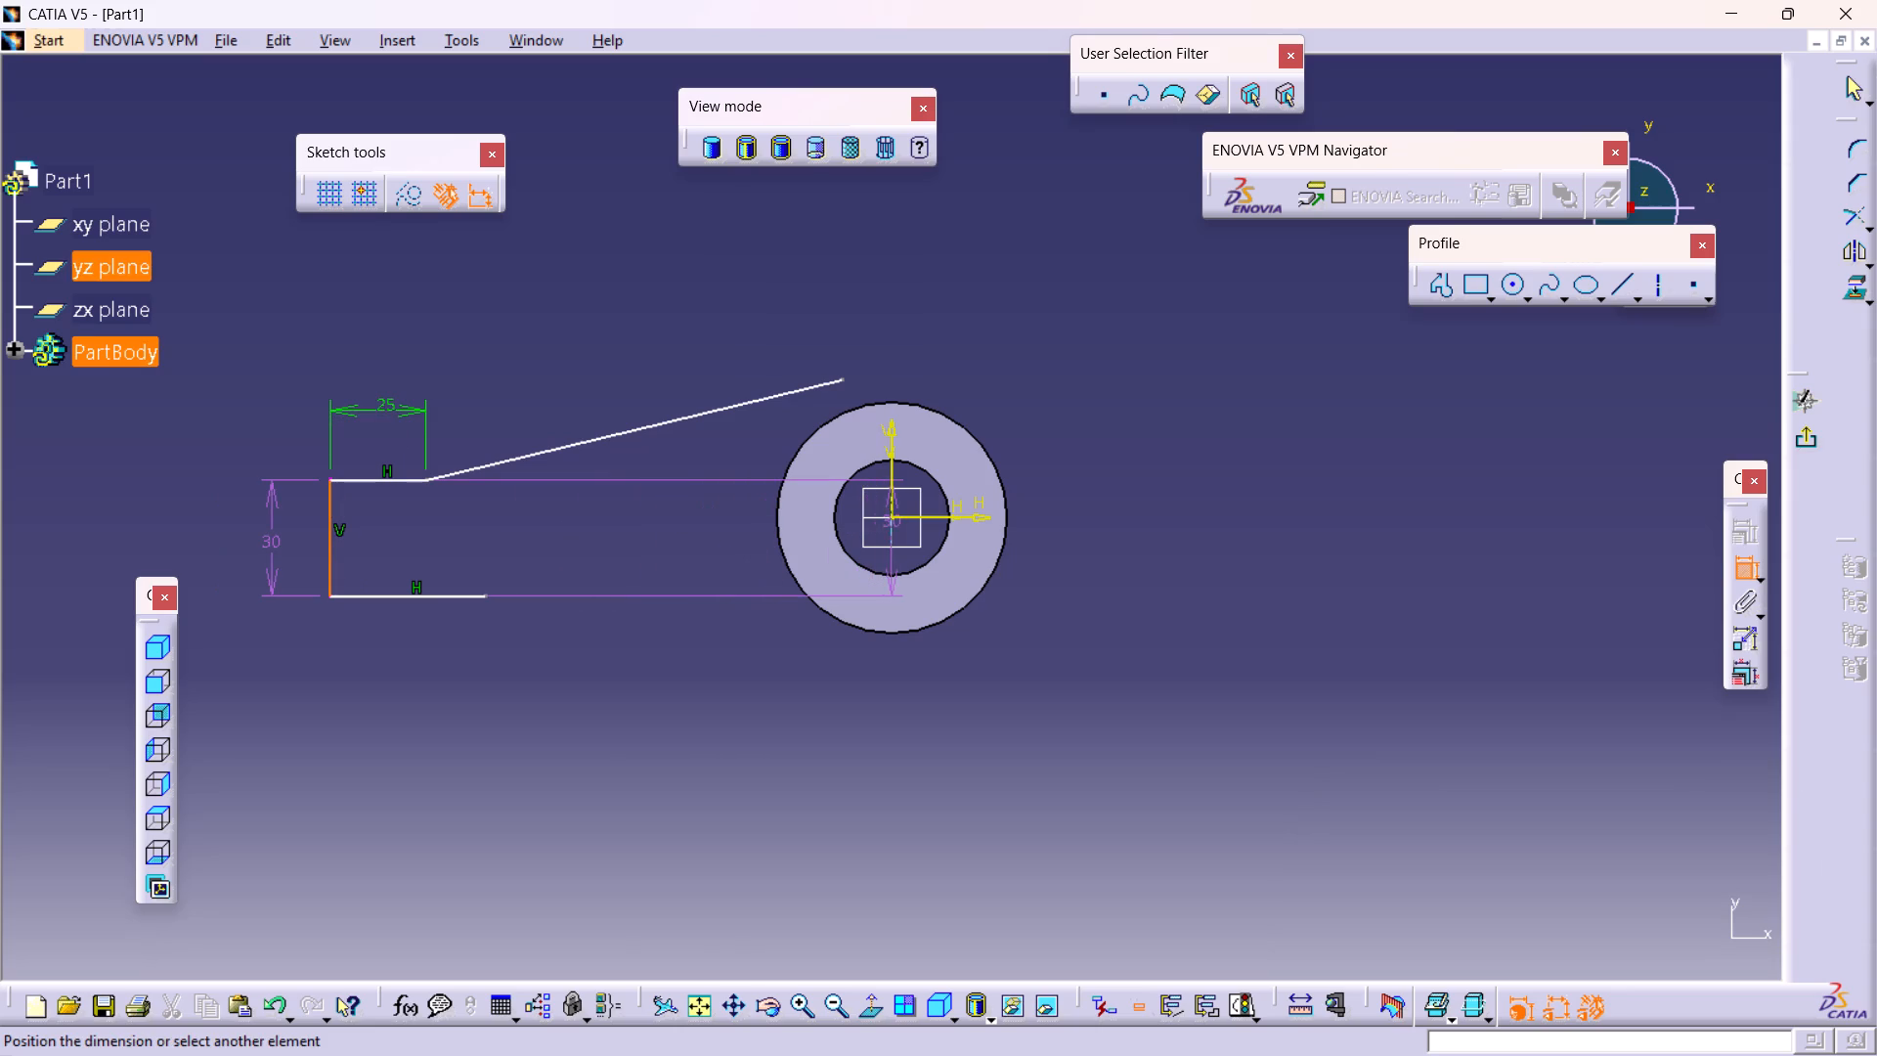
pyautogui.click(894, 492)
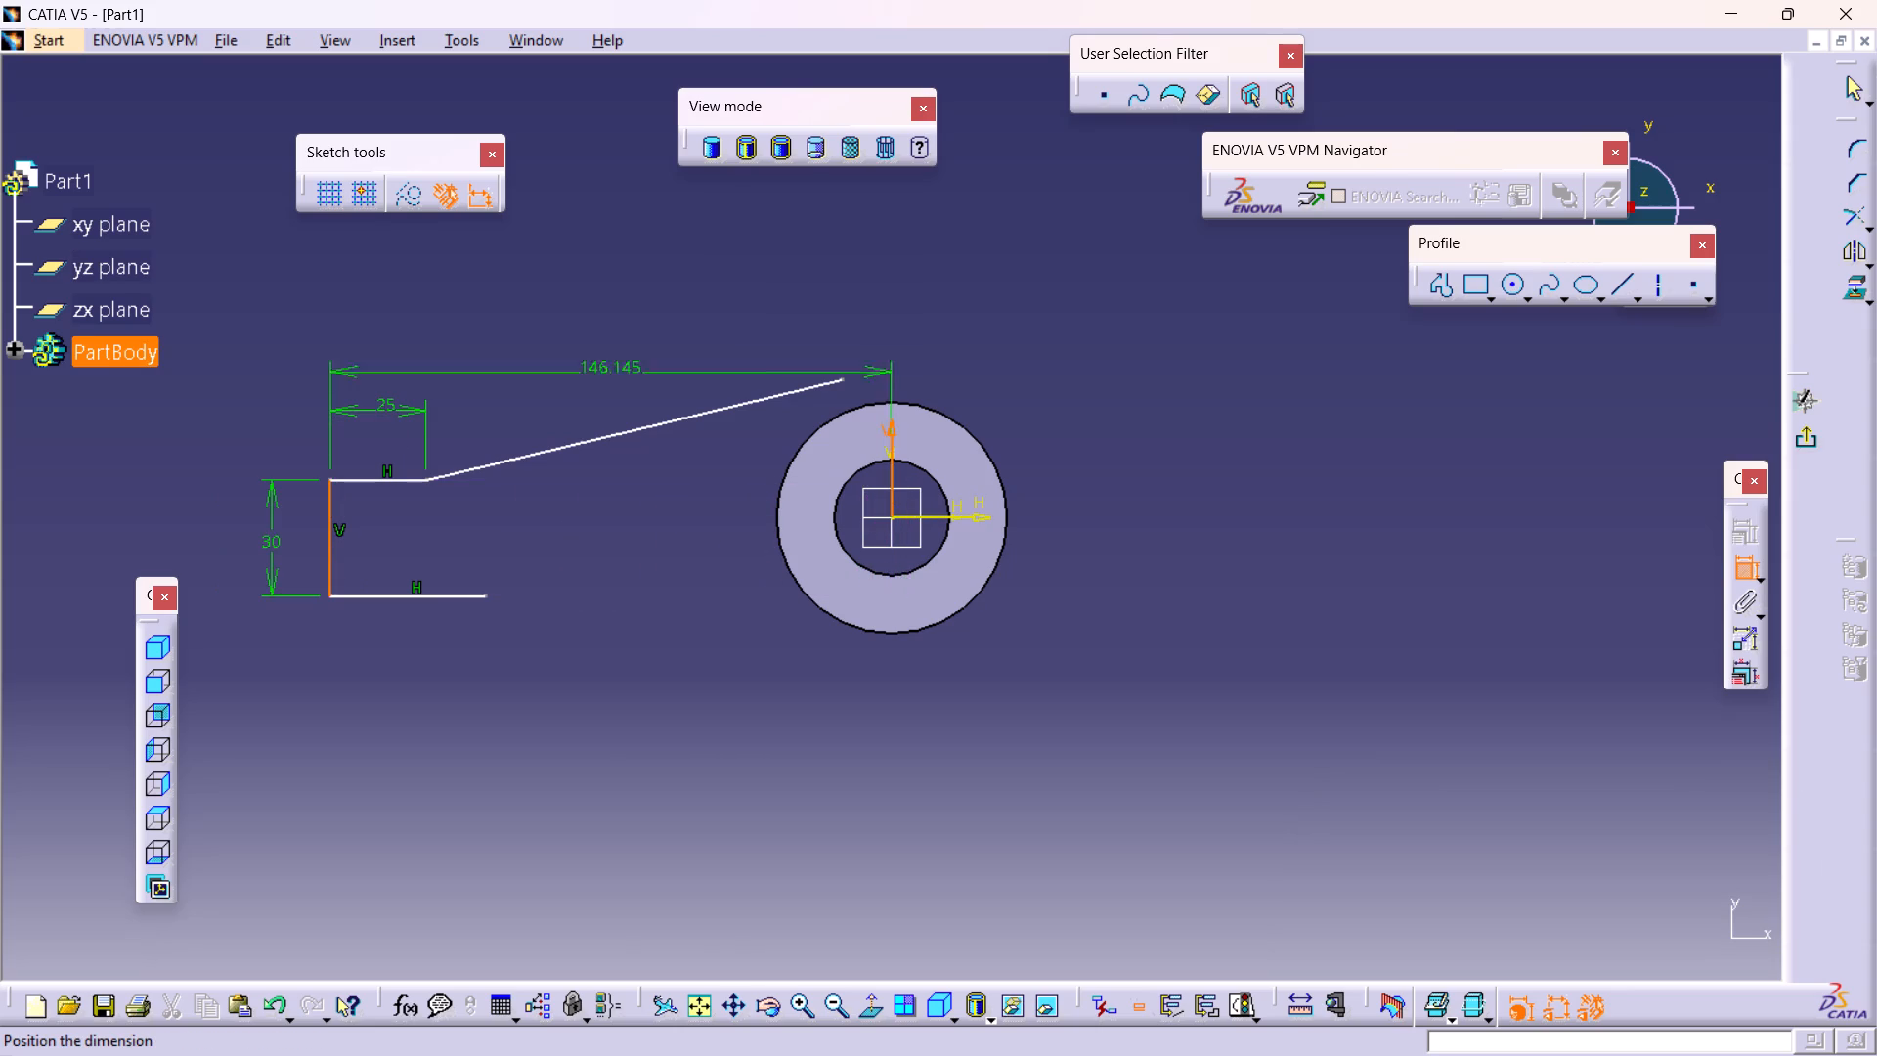
pyautogui.click(601, 340)
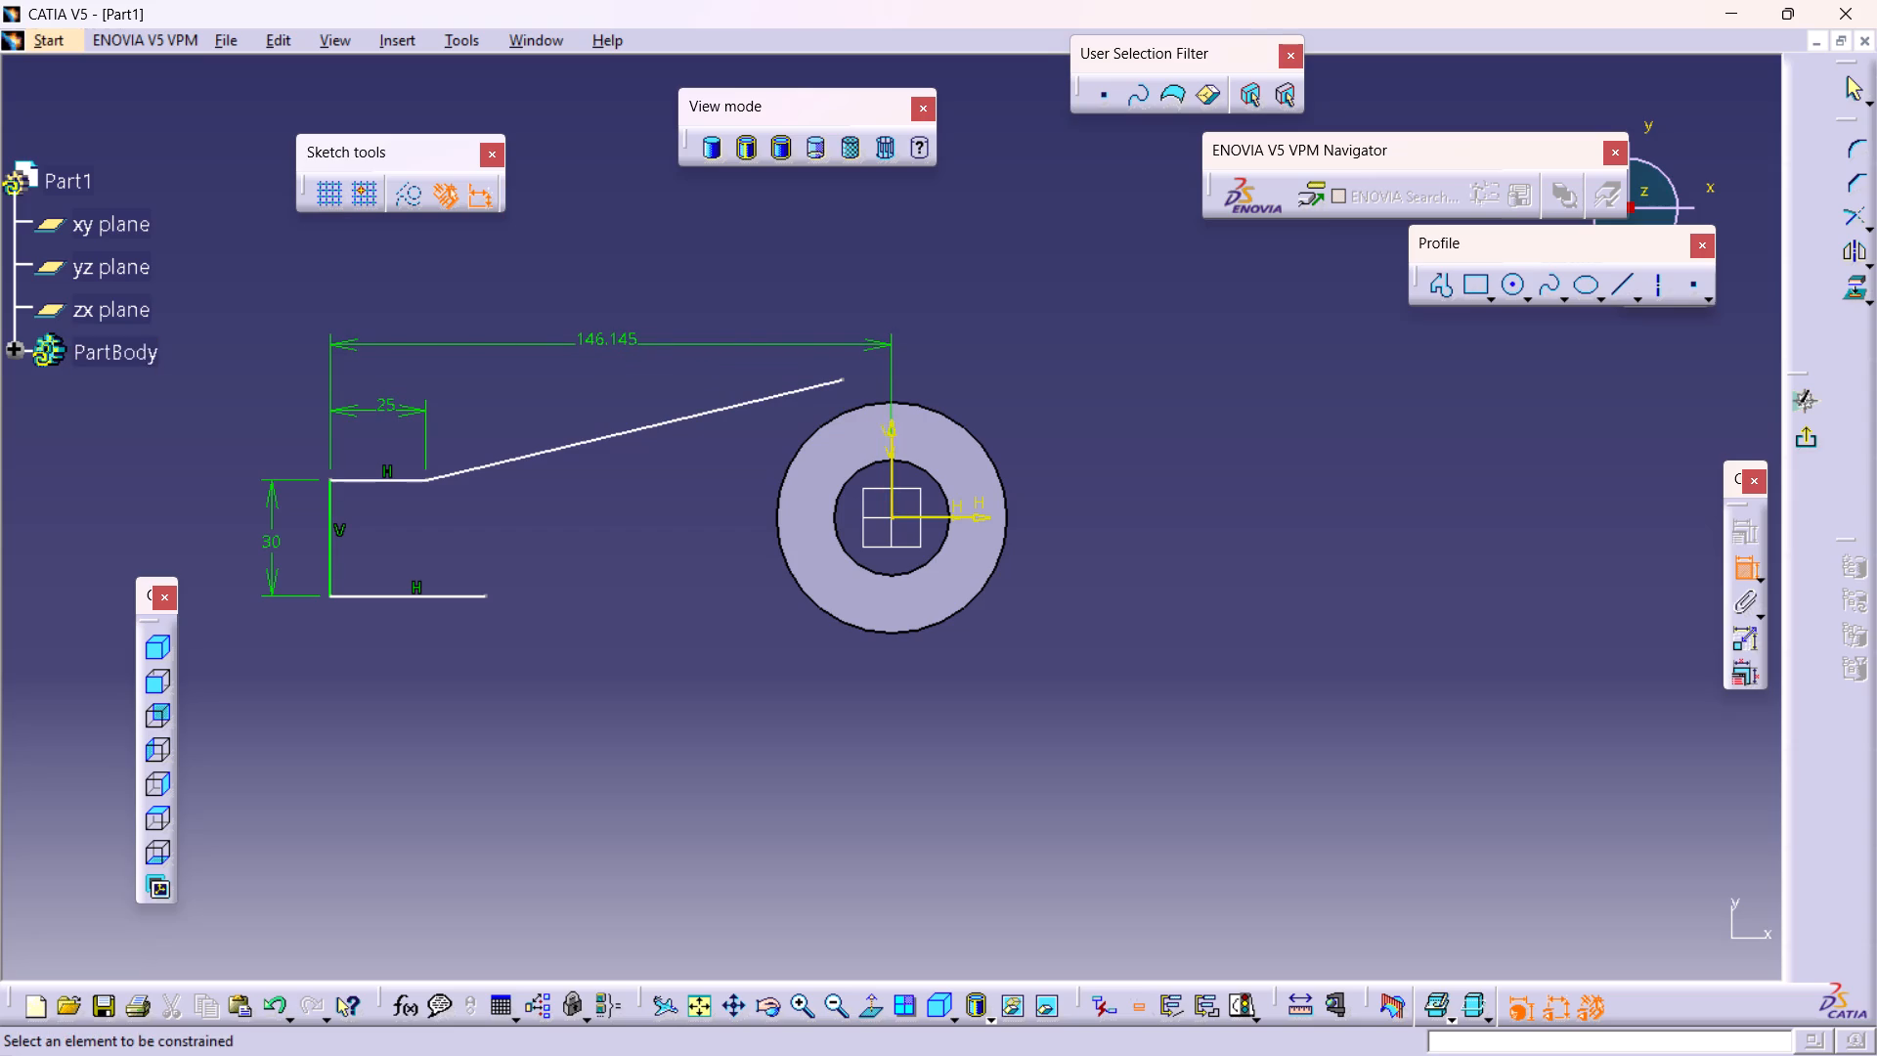
pyautogui.doubleClick(601, 338)
pyautogui.write('122.5')
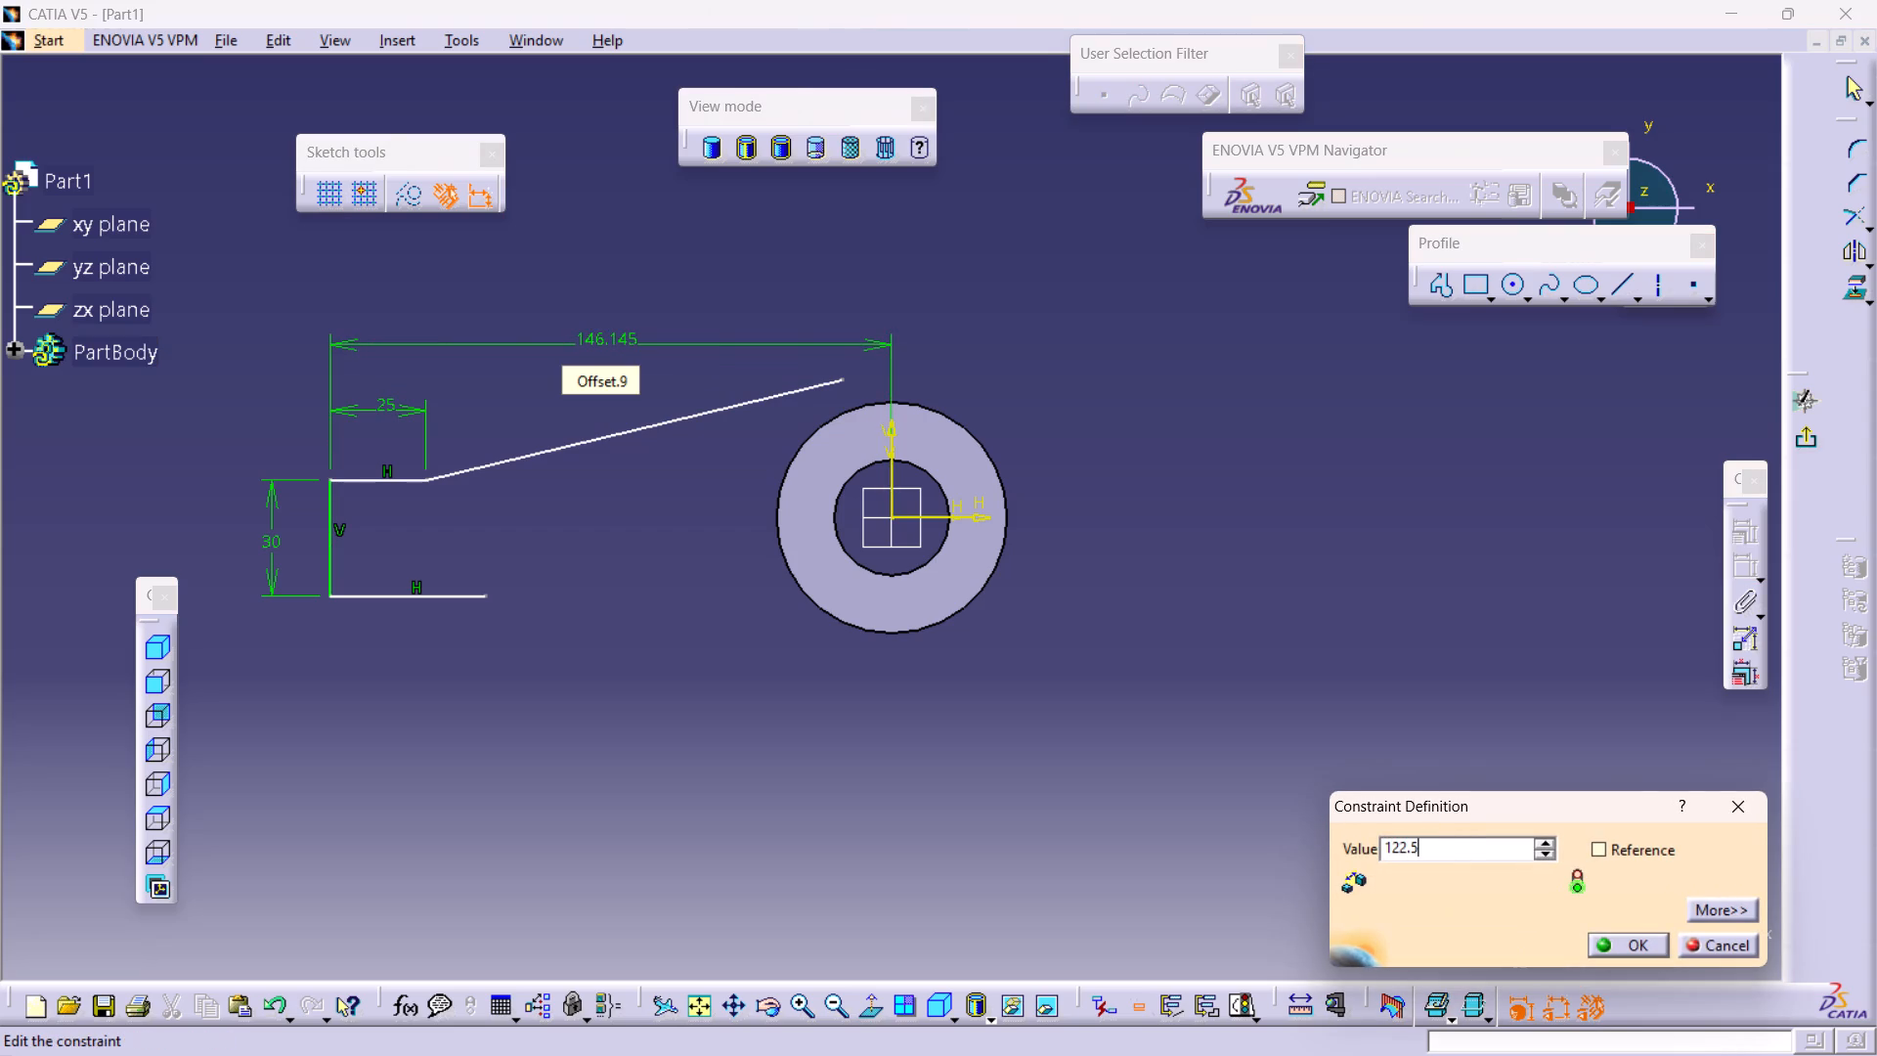
pyautogui.press('Return')
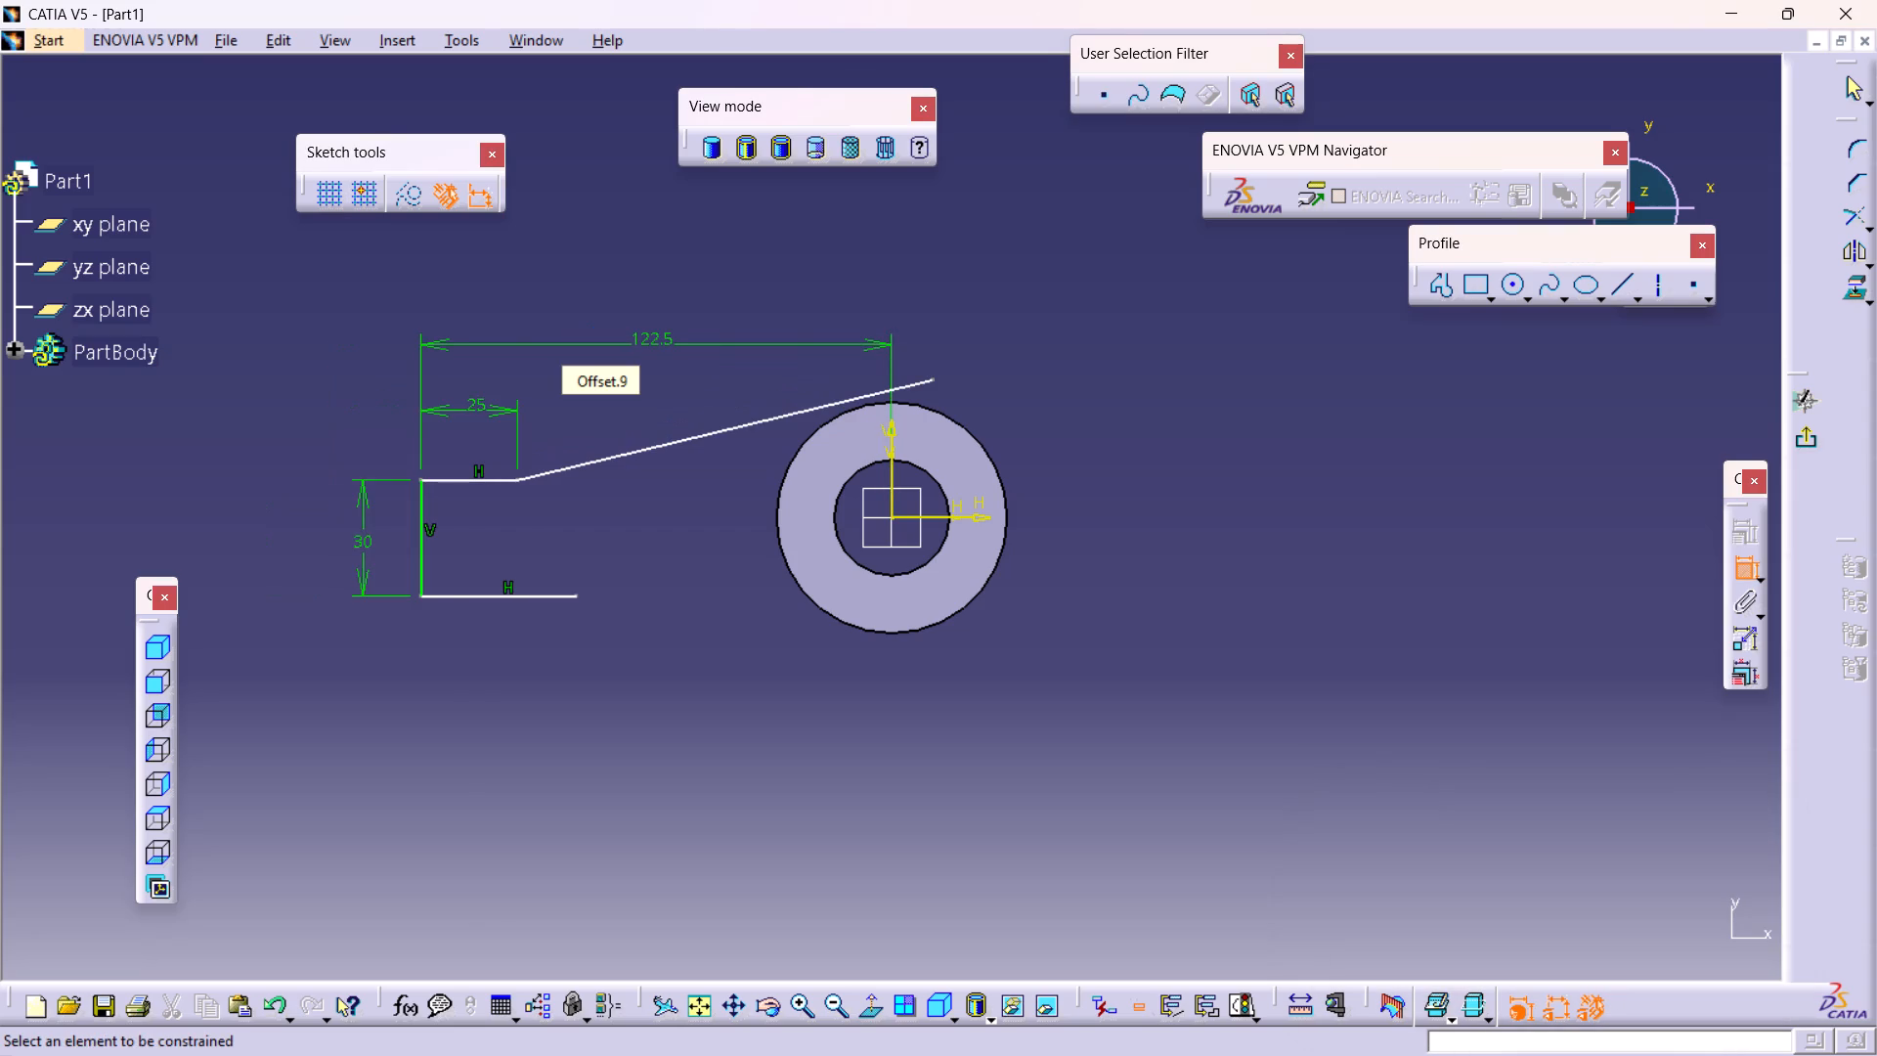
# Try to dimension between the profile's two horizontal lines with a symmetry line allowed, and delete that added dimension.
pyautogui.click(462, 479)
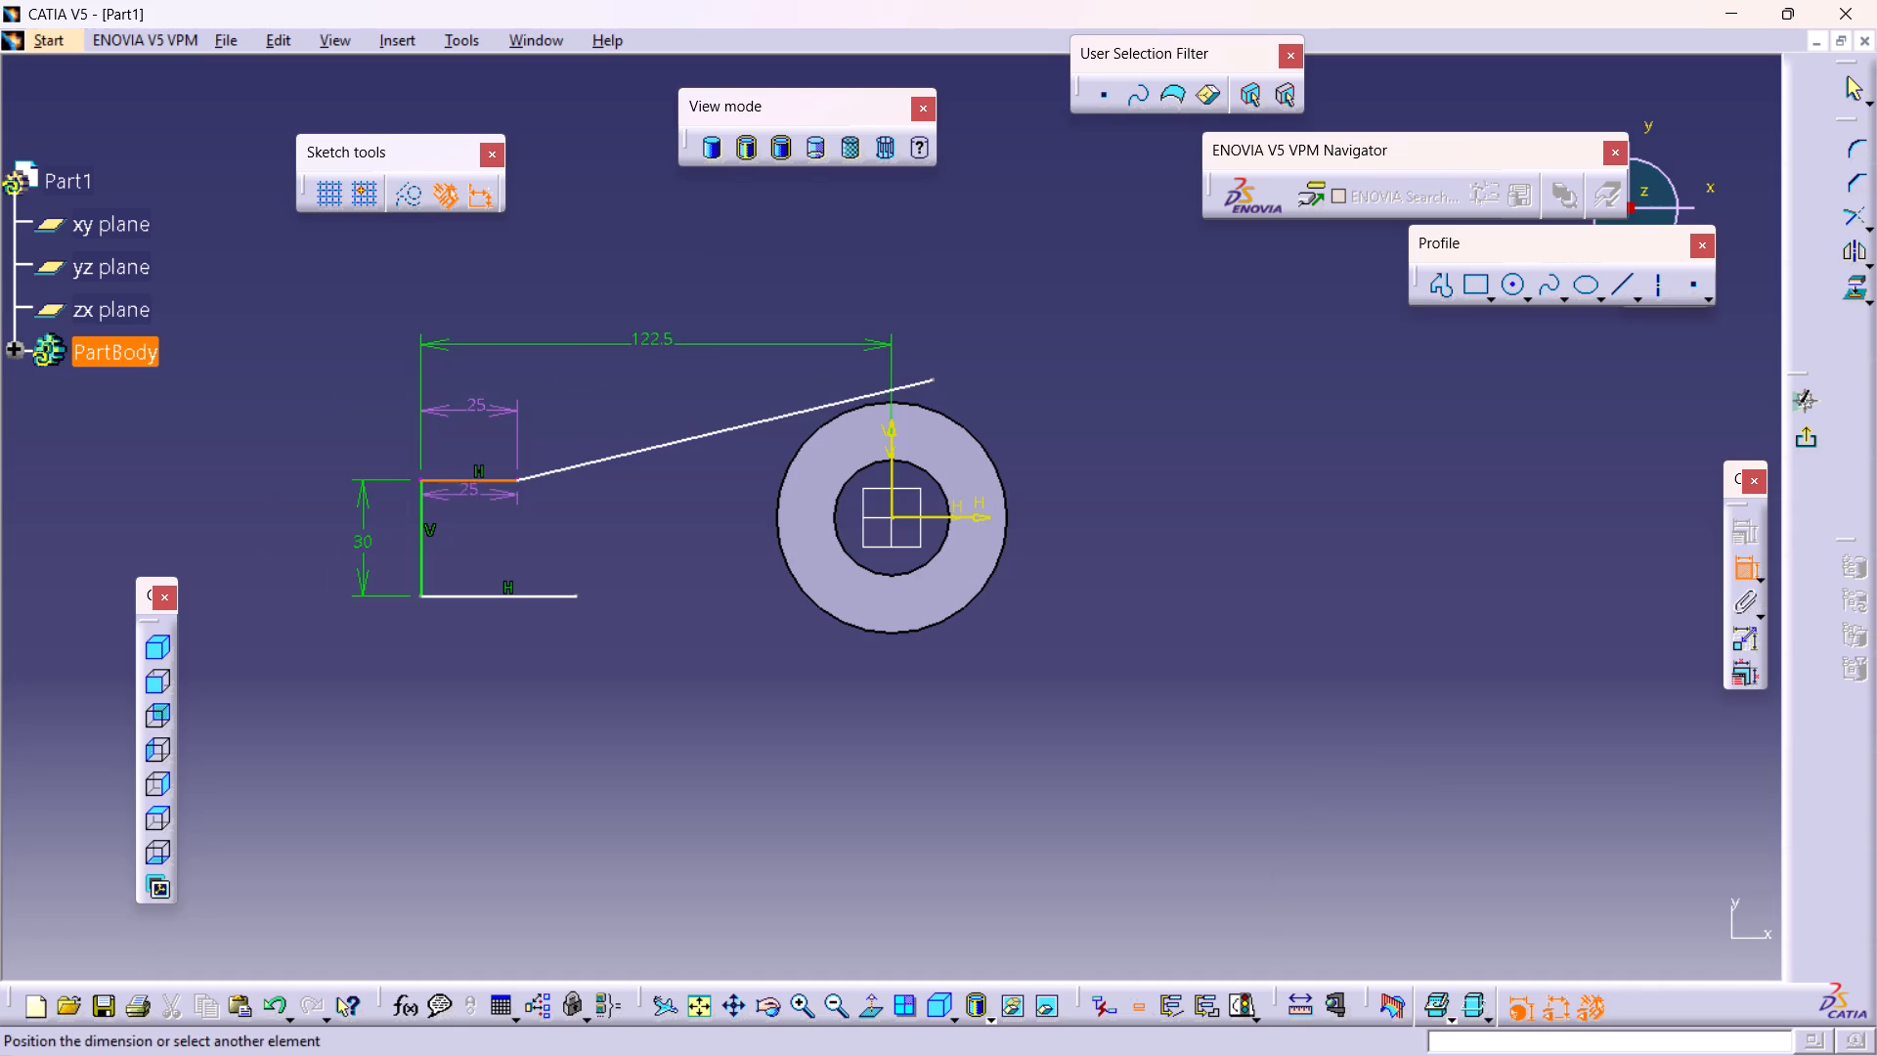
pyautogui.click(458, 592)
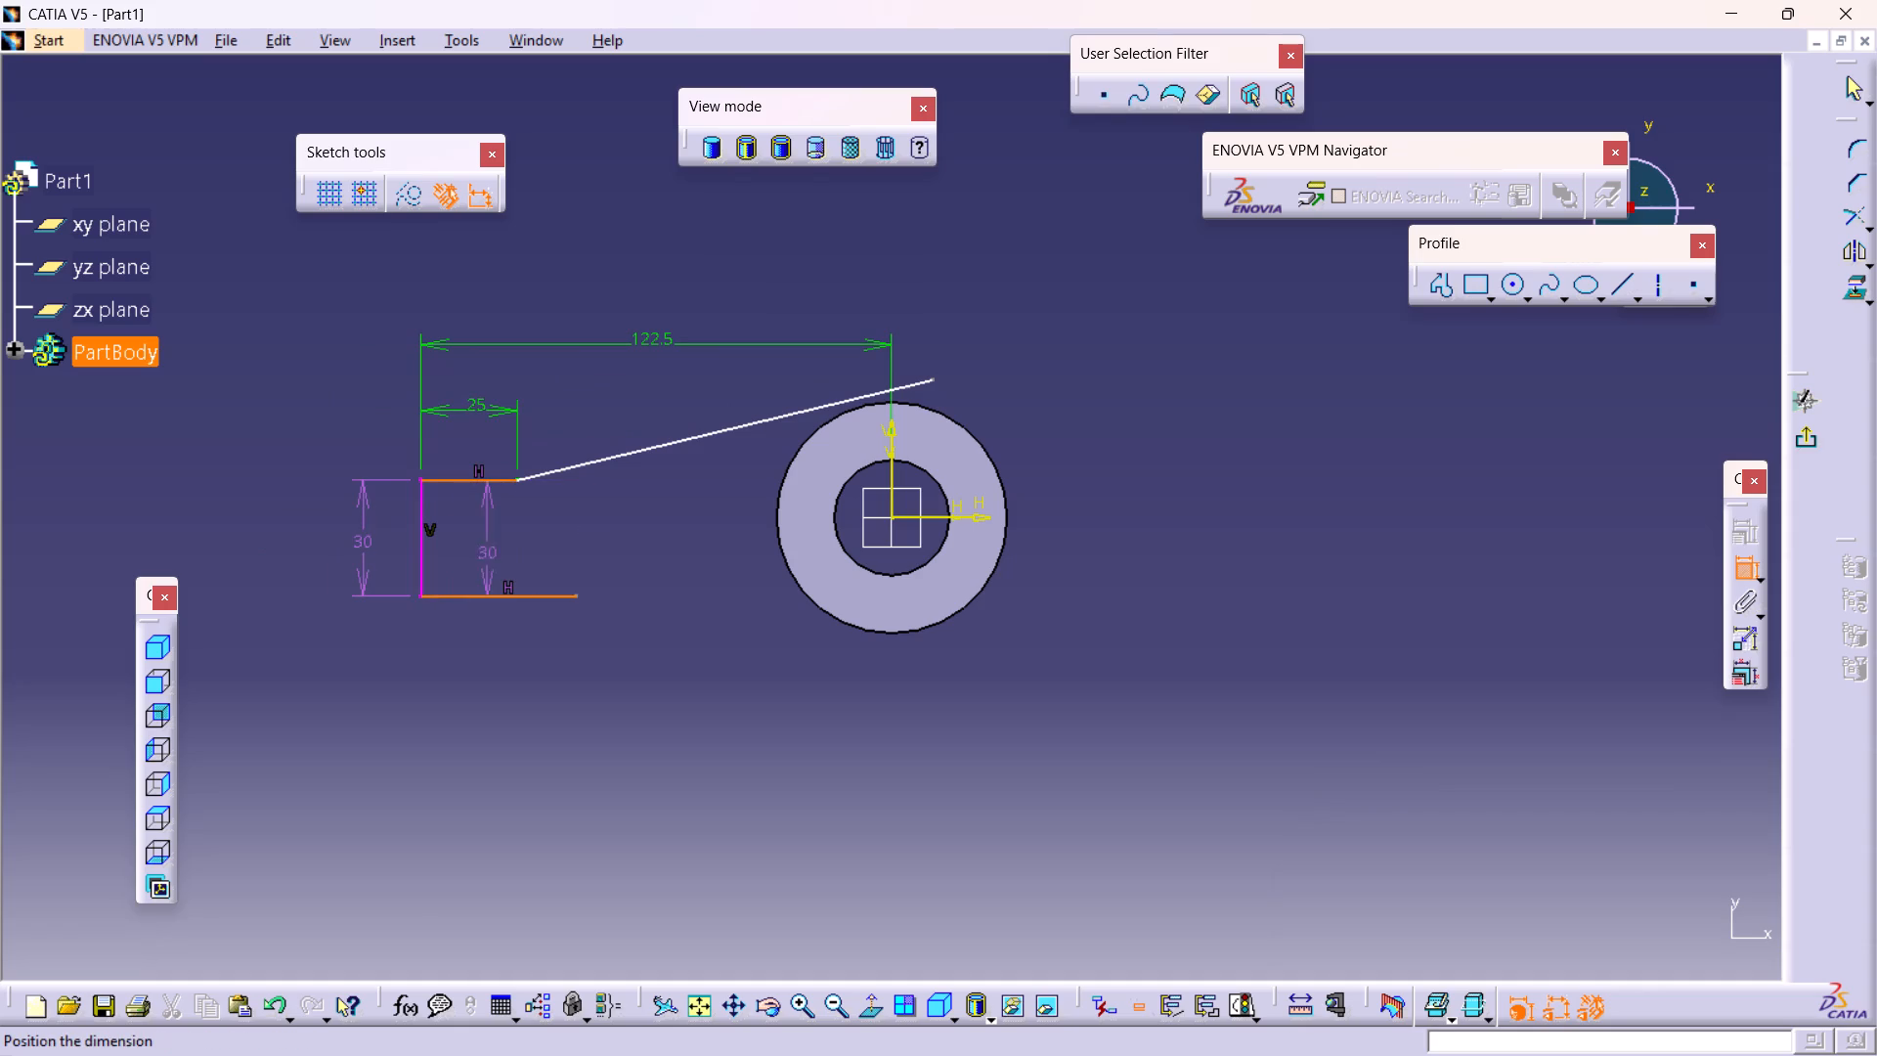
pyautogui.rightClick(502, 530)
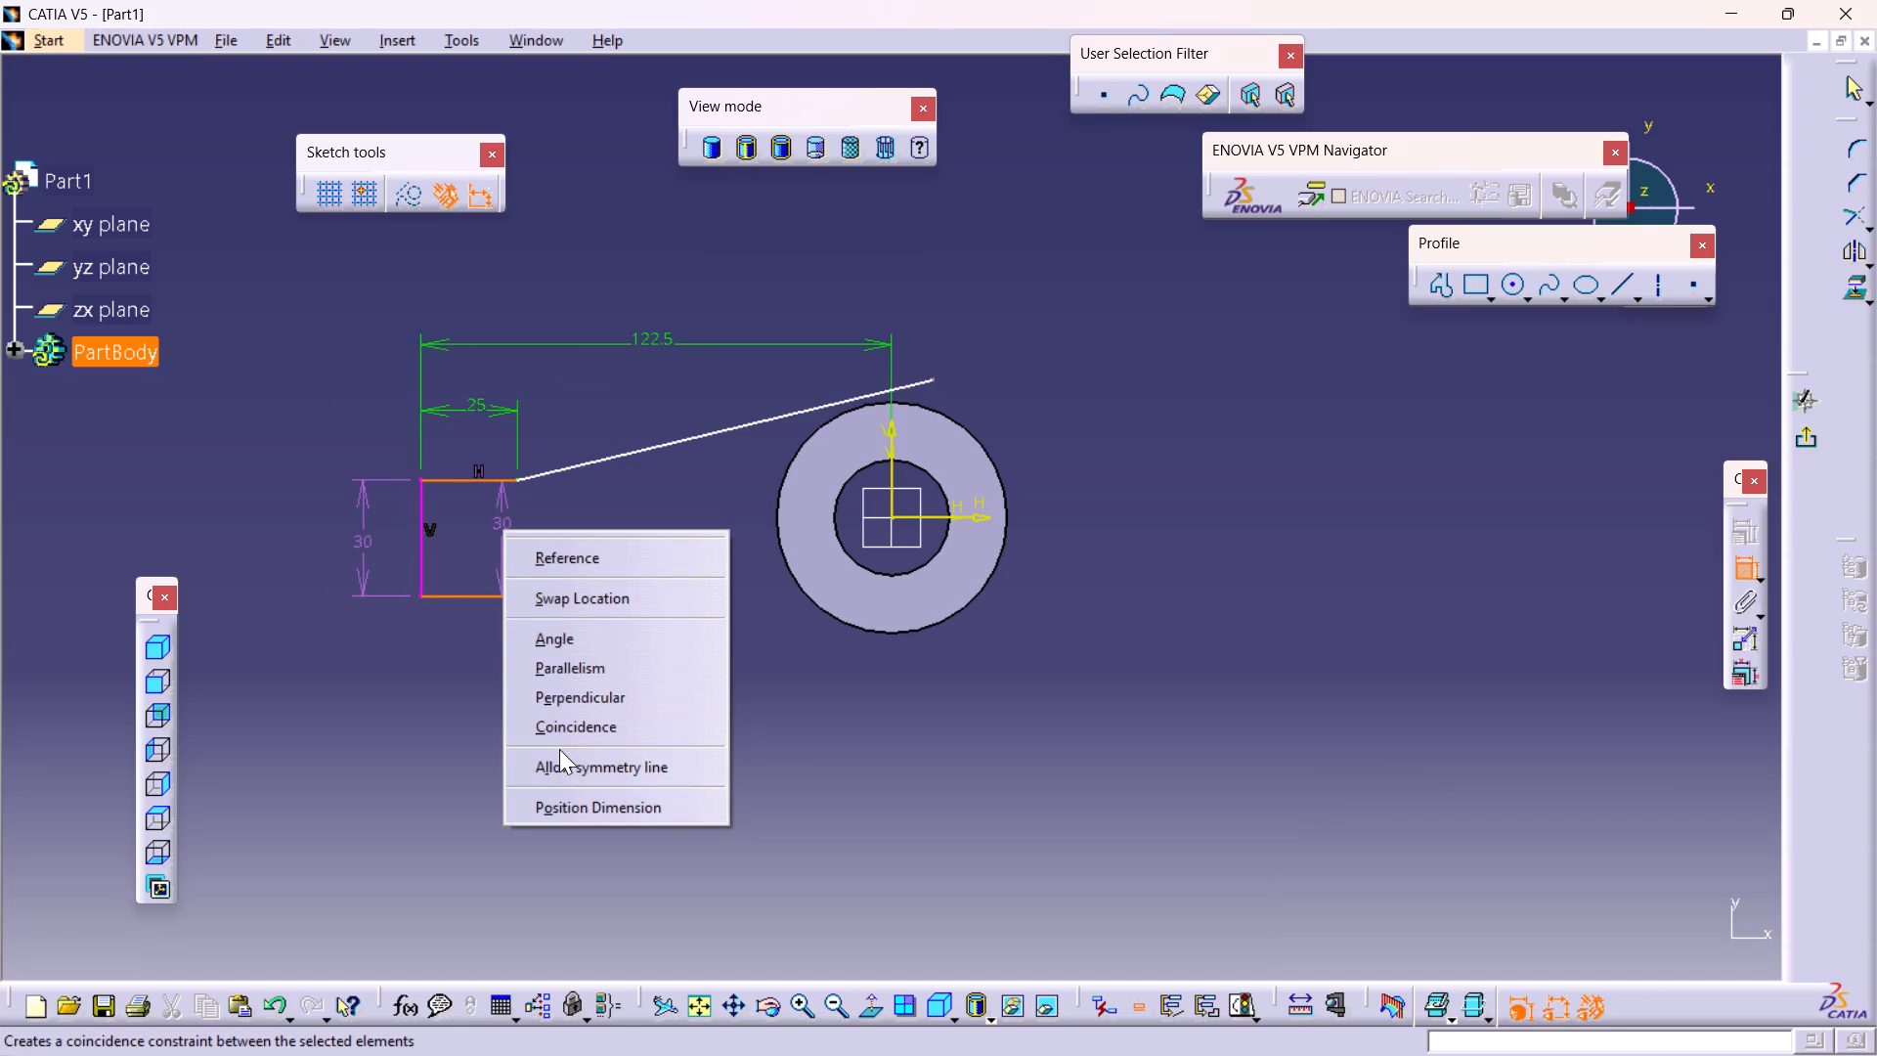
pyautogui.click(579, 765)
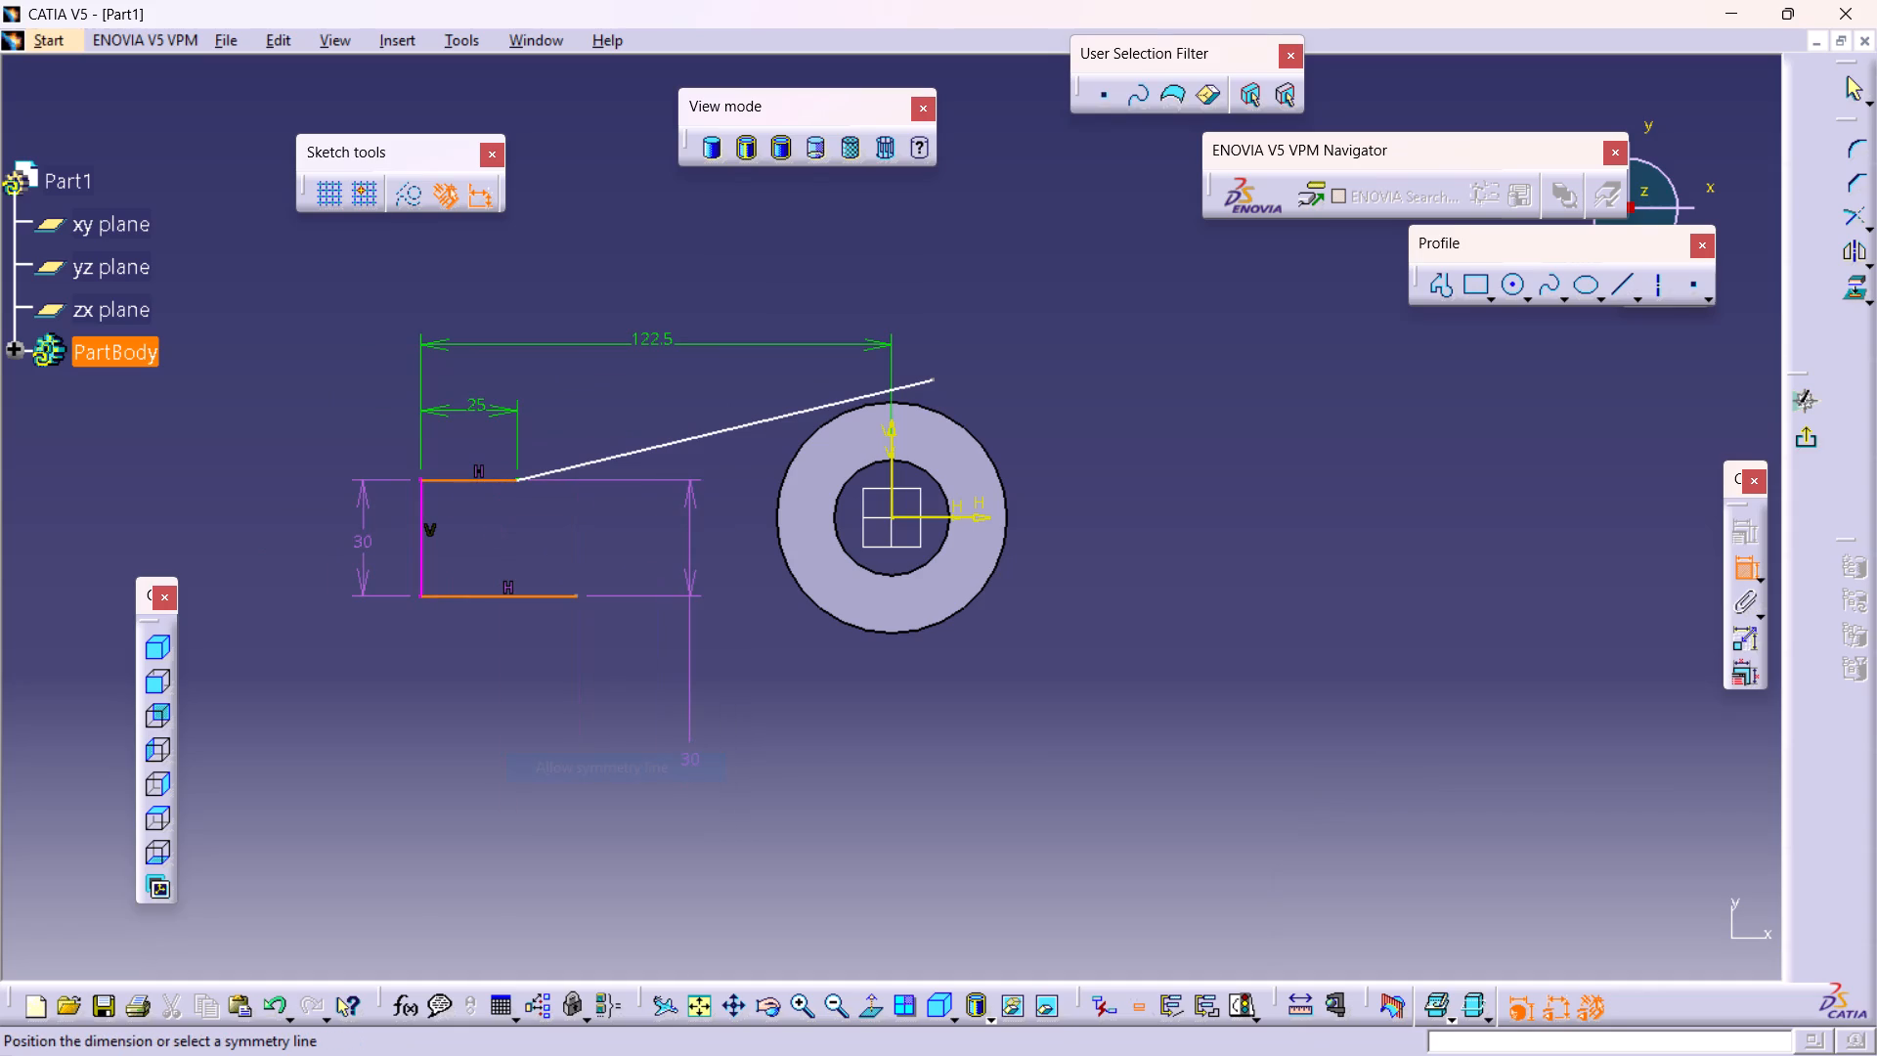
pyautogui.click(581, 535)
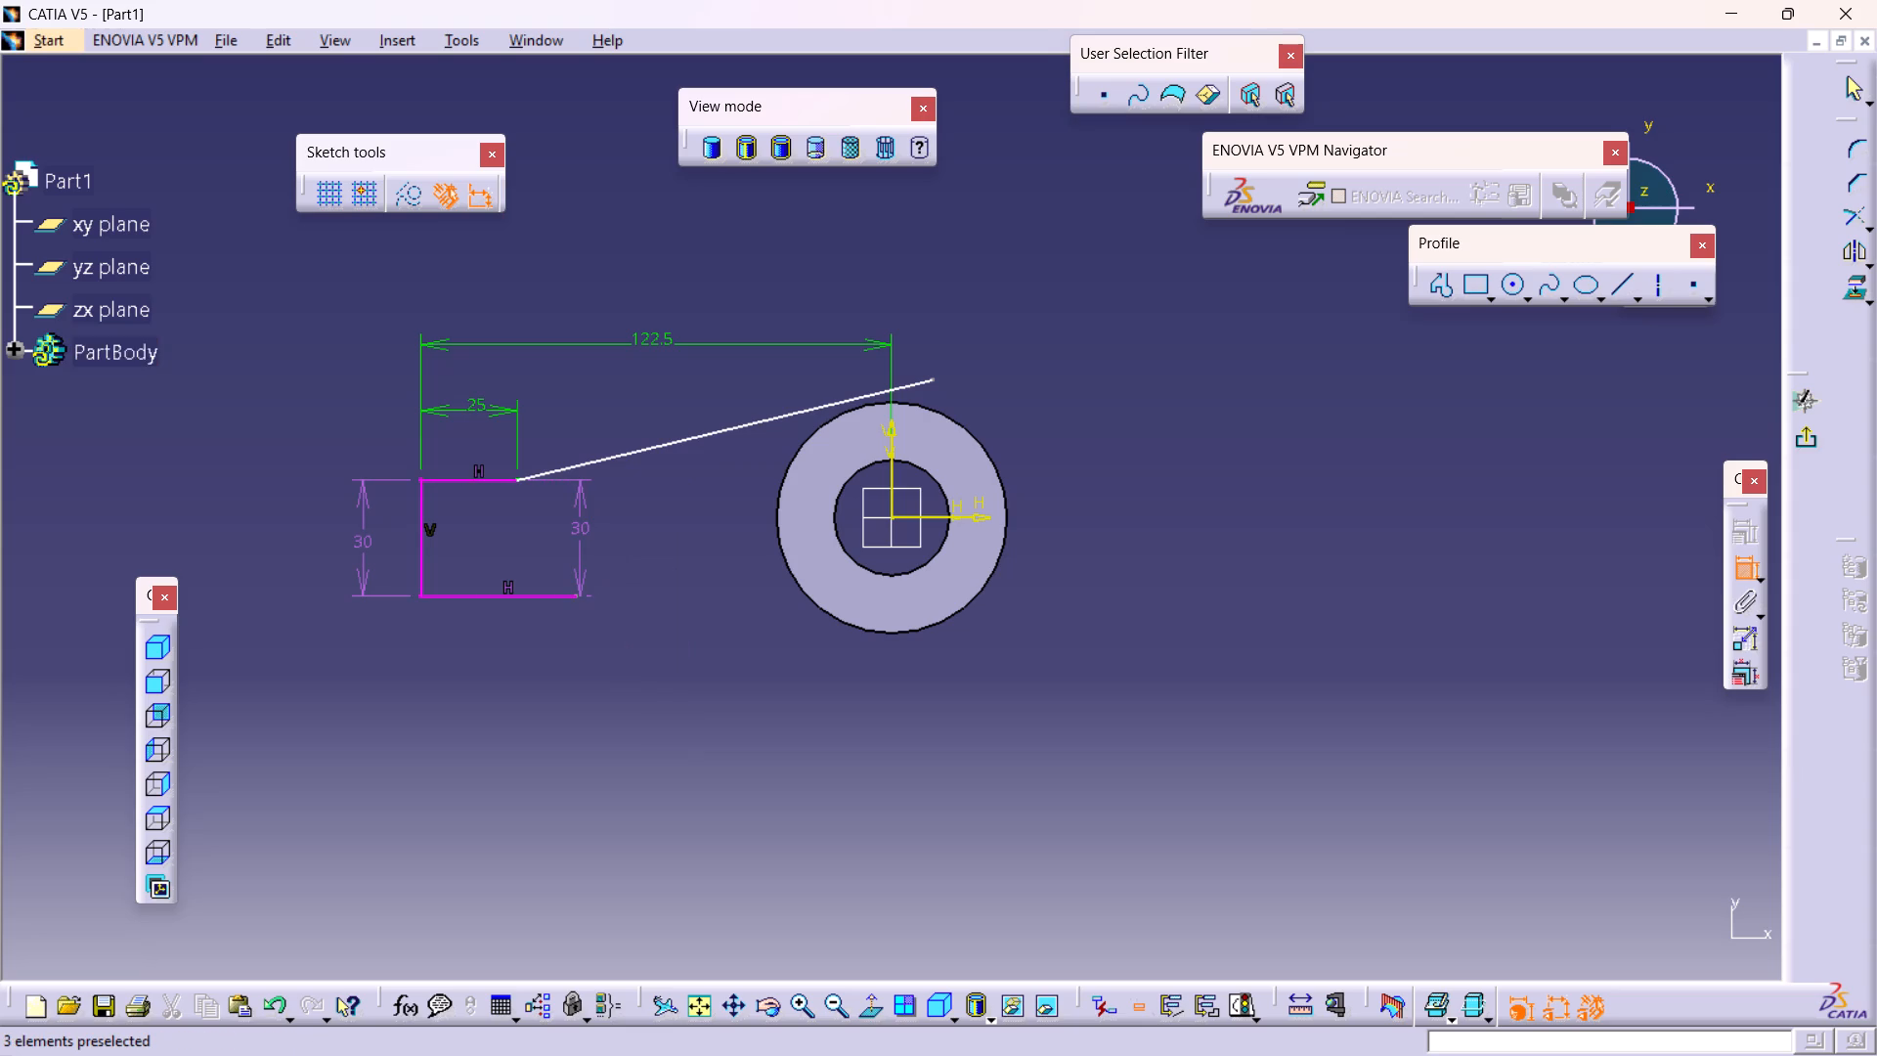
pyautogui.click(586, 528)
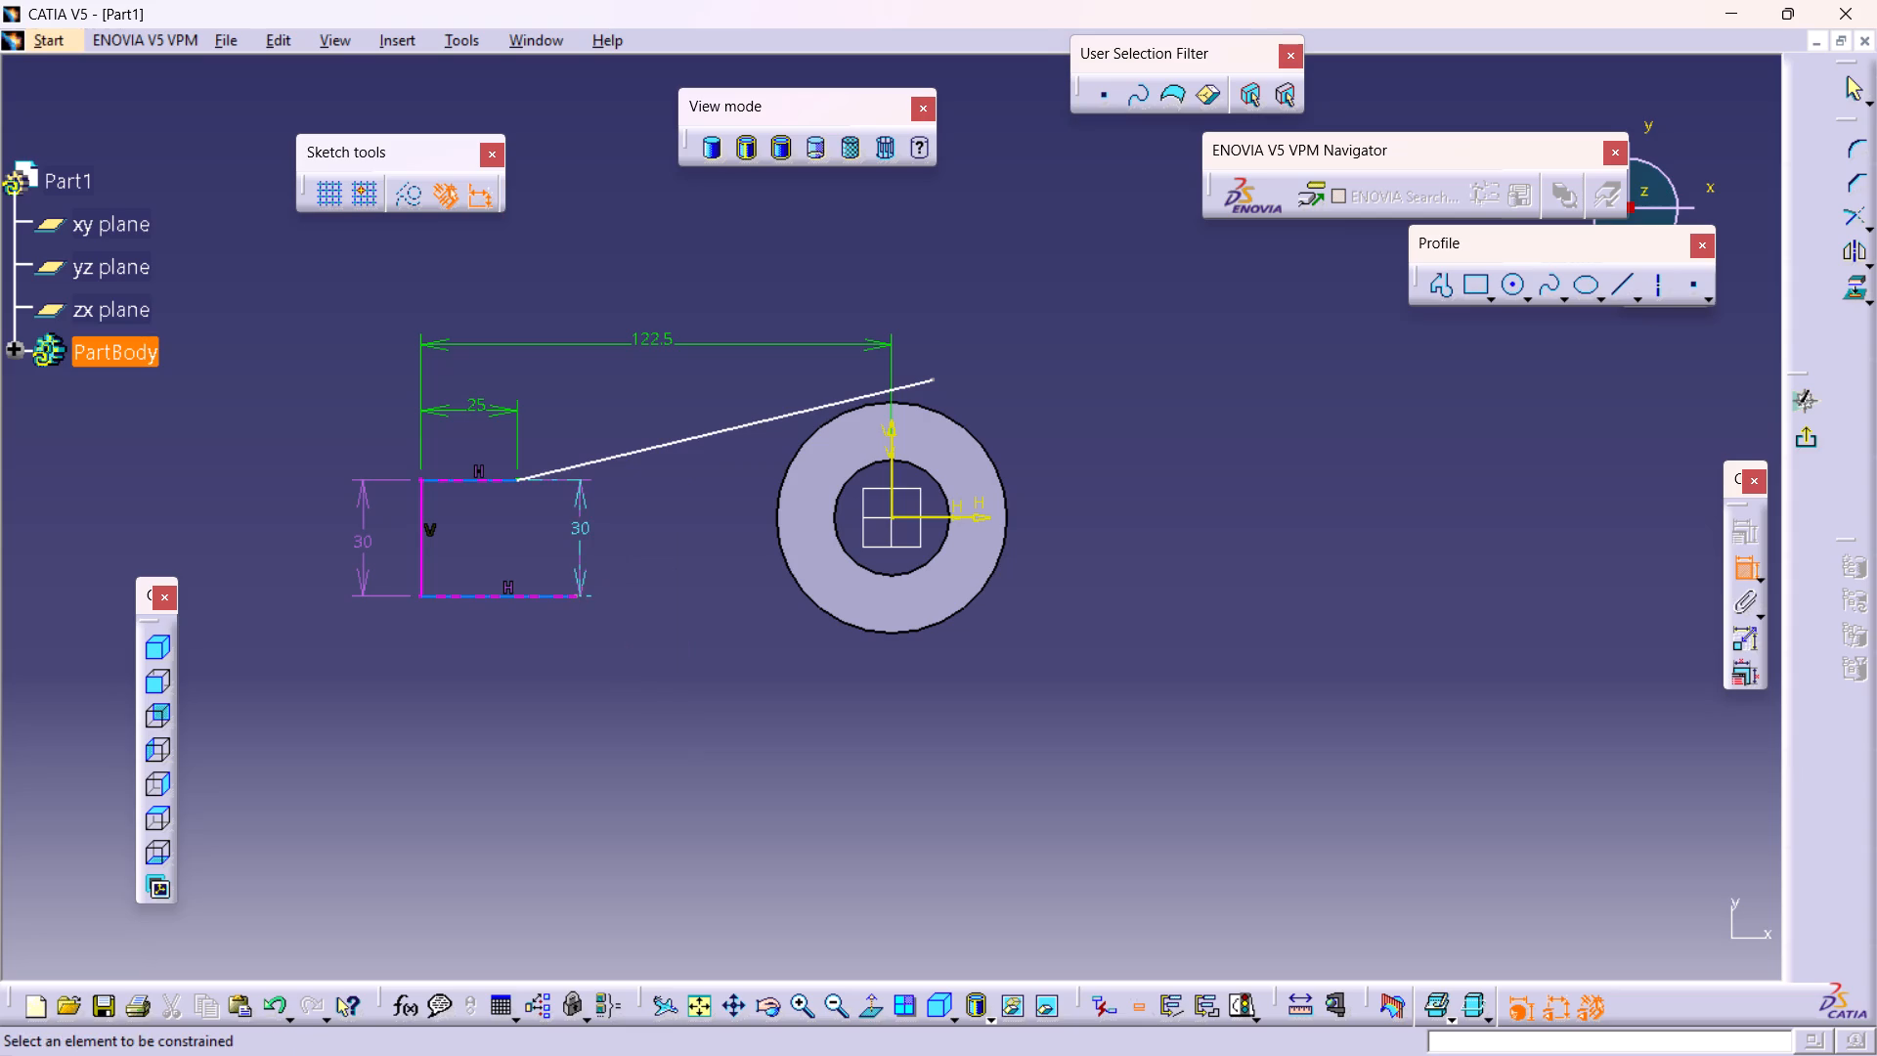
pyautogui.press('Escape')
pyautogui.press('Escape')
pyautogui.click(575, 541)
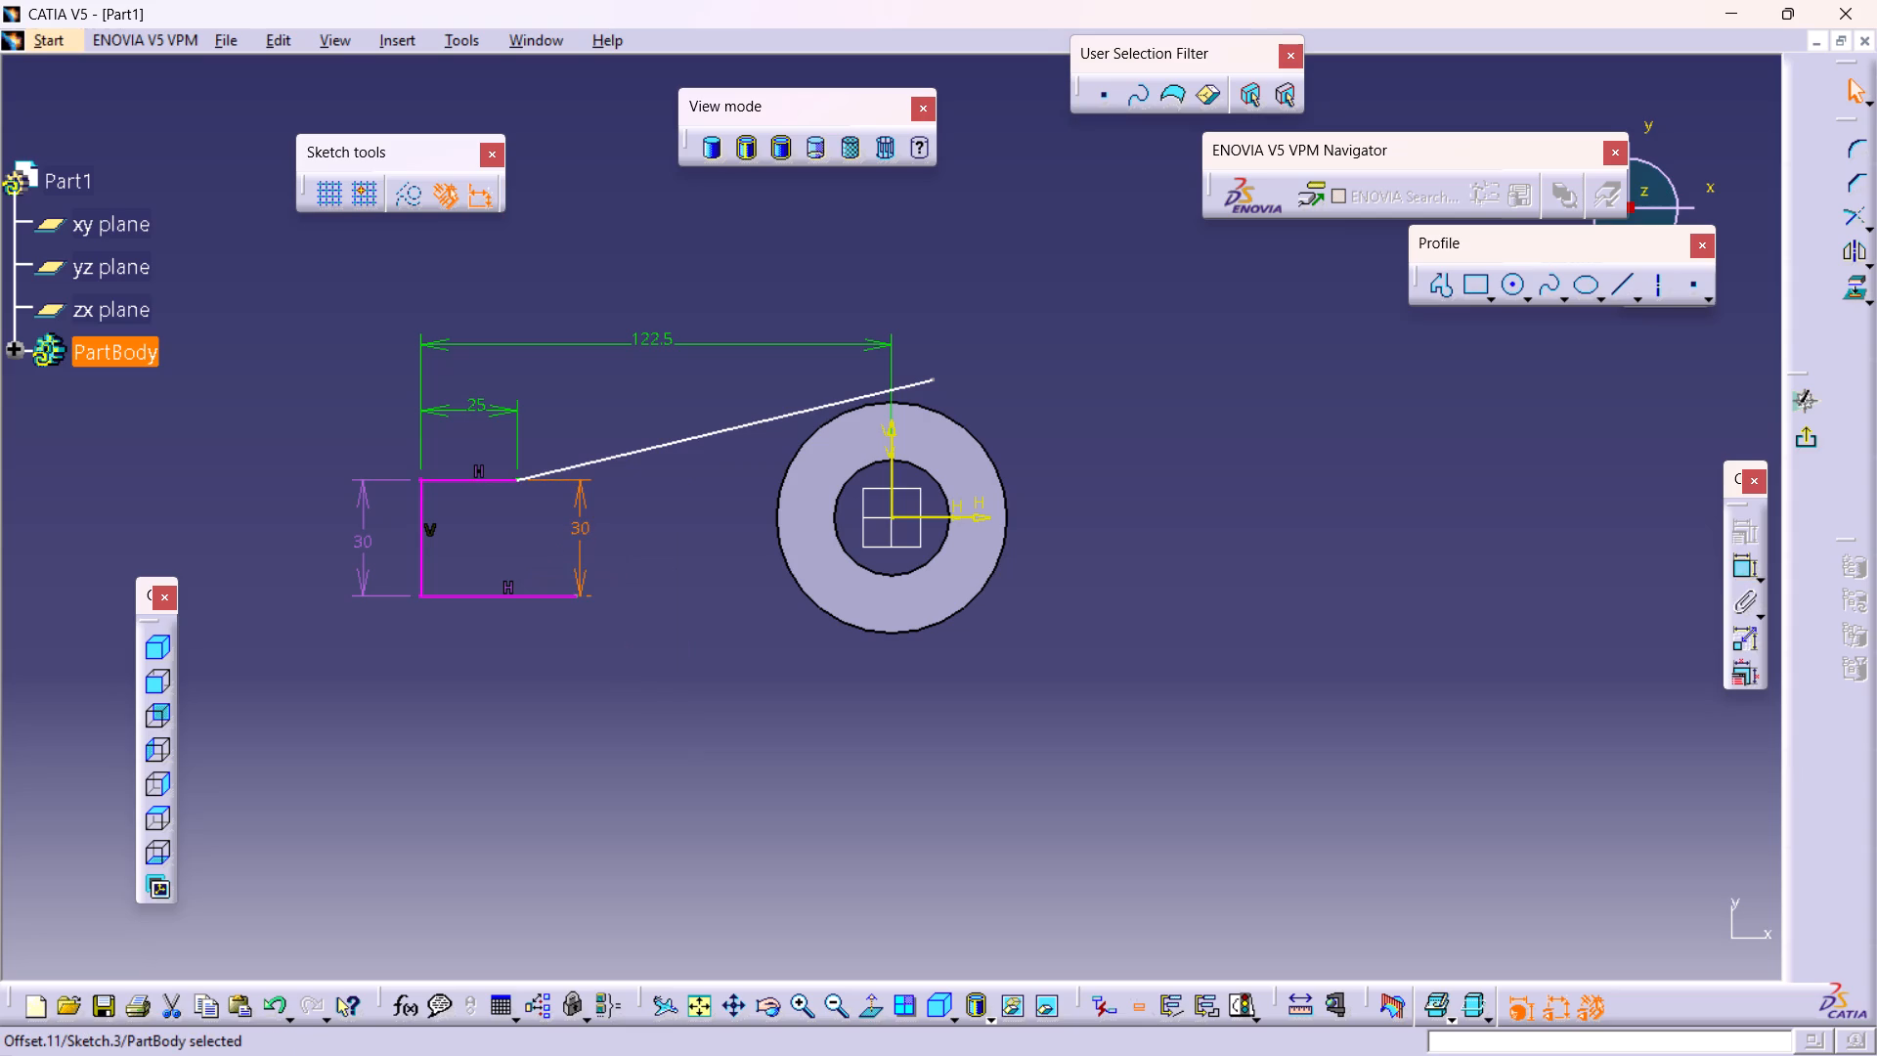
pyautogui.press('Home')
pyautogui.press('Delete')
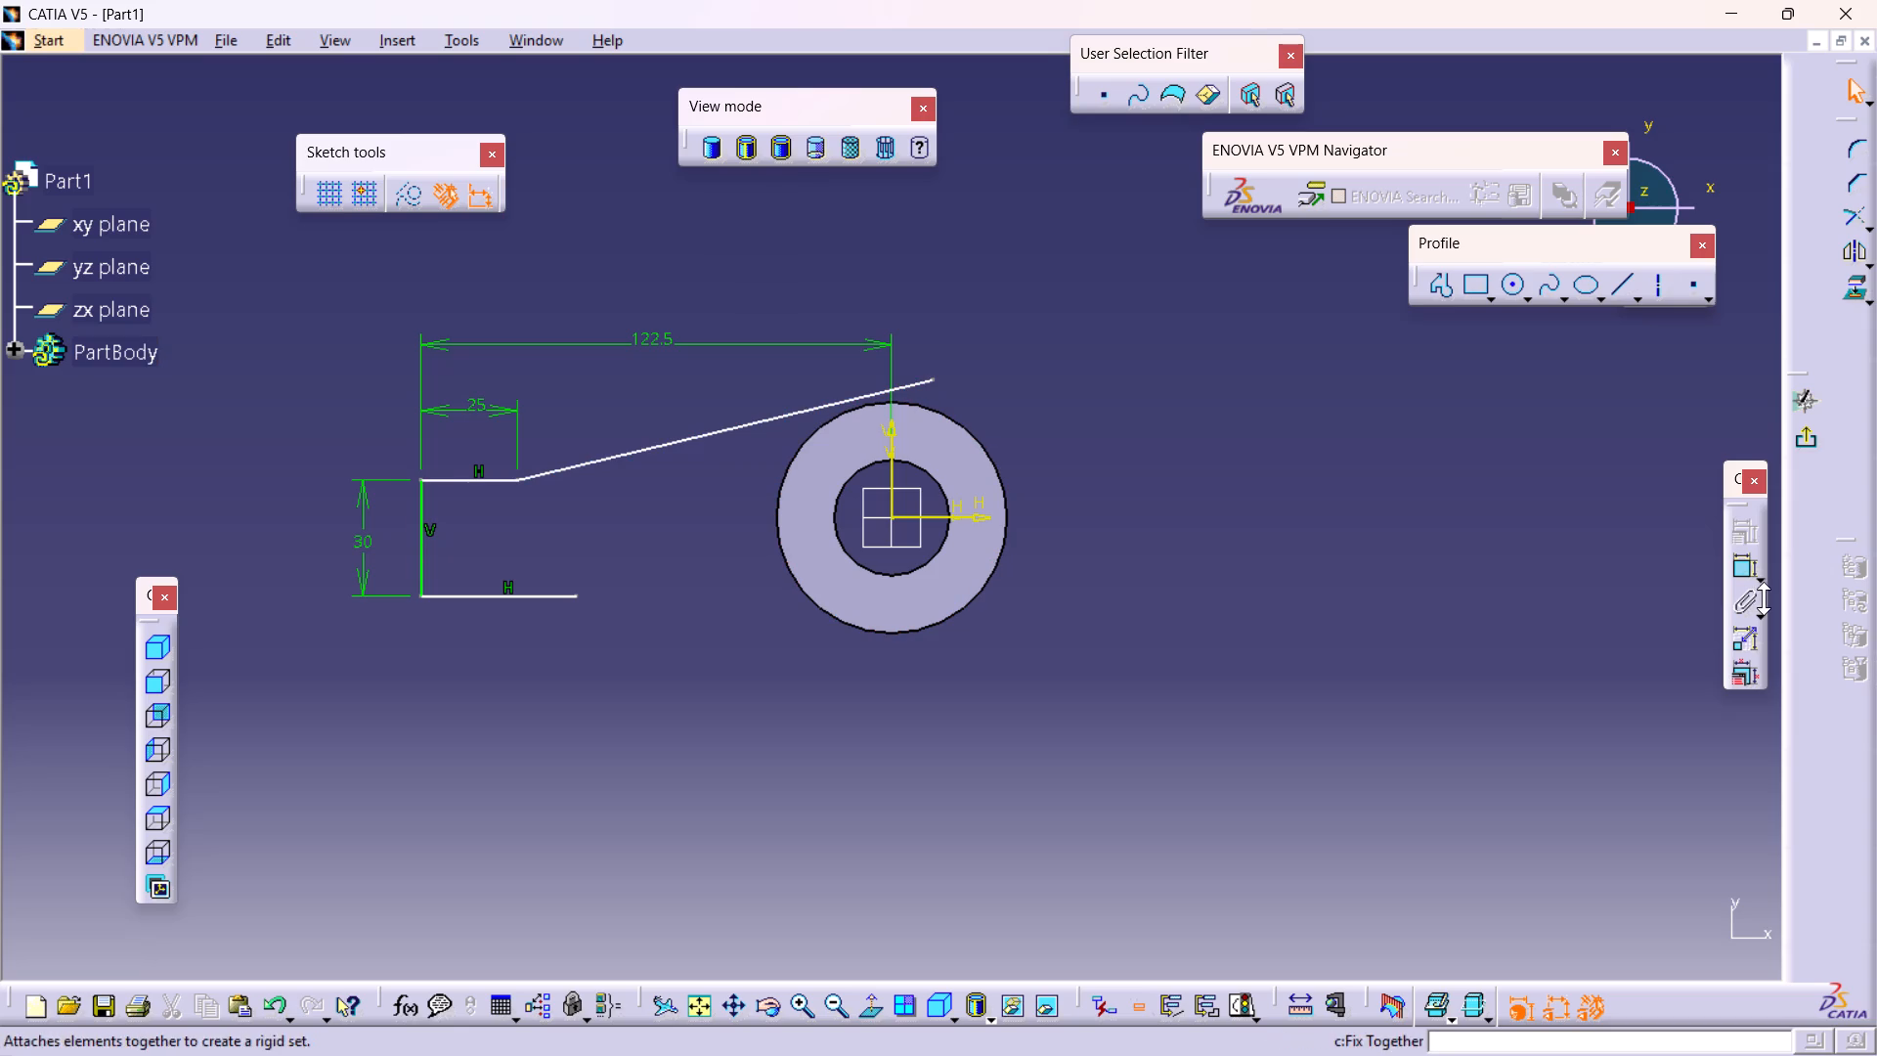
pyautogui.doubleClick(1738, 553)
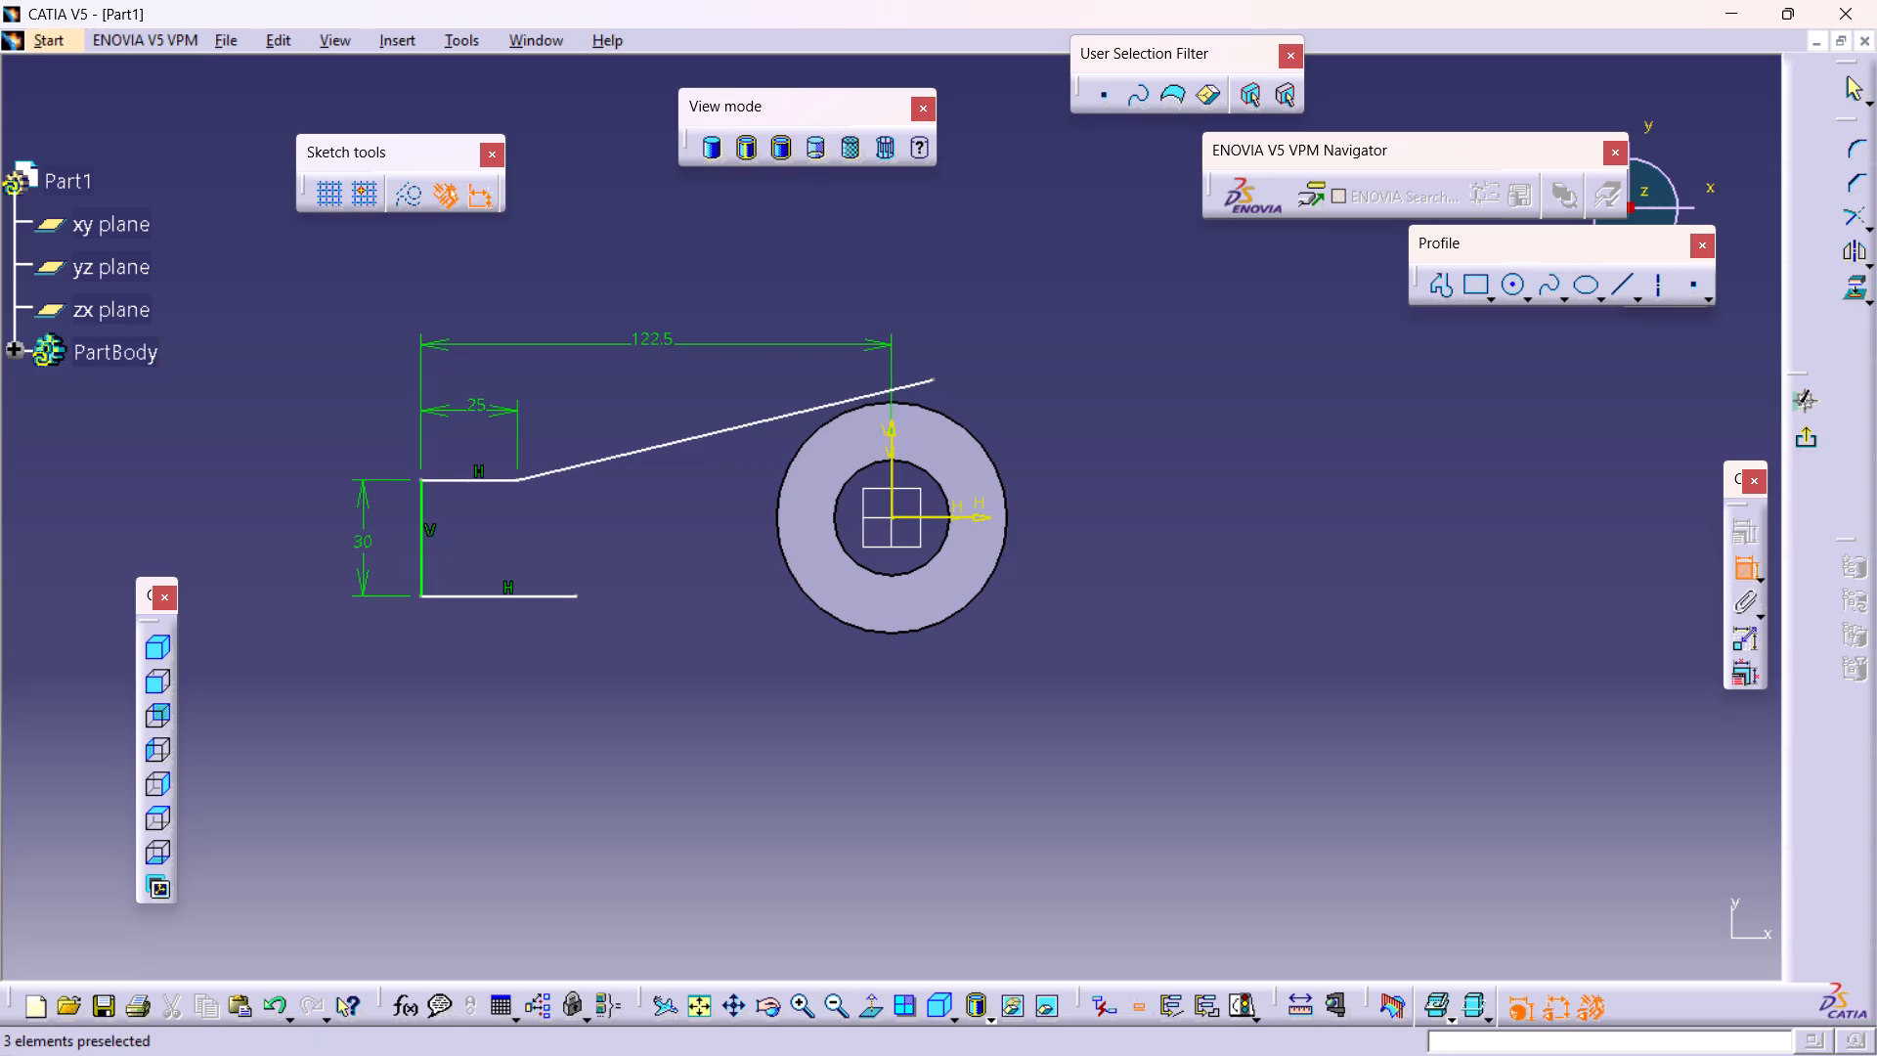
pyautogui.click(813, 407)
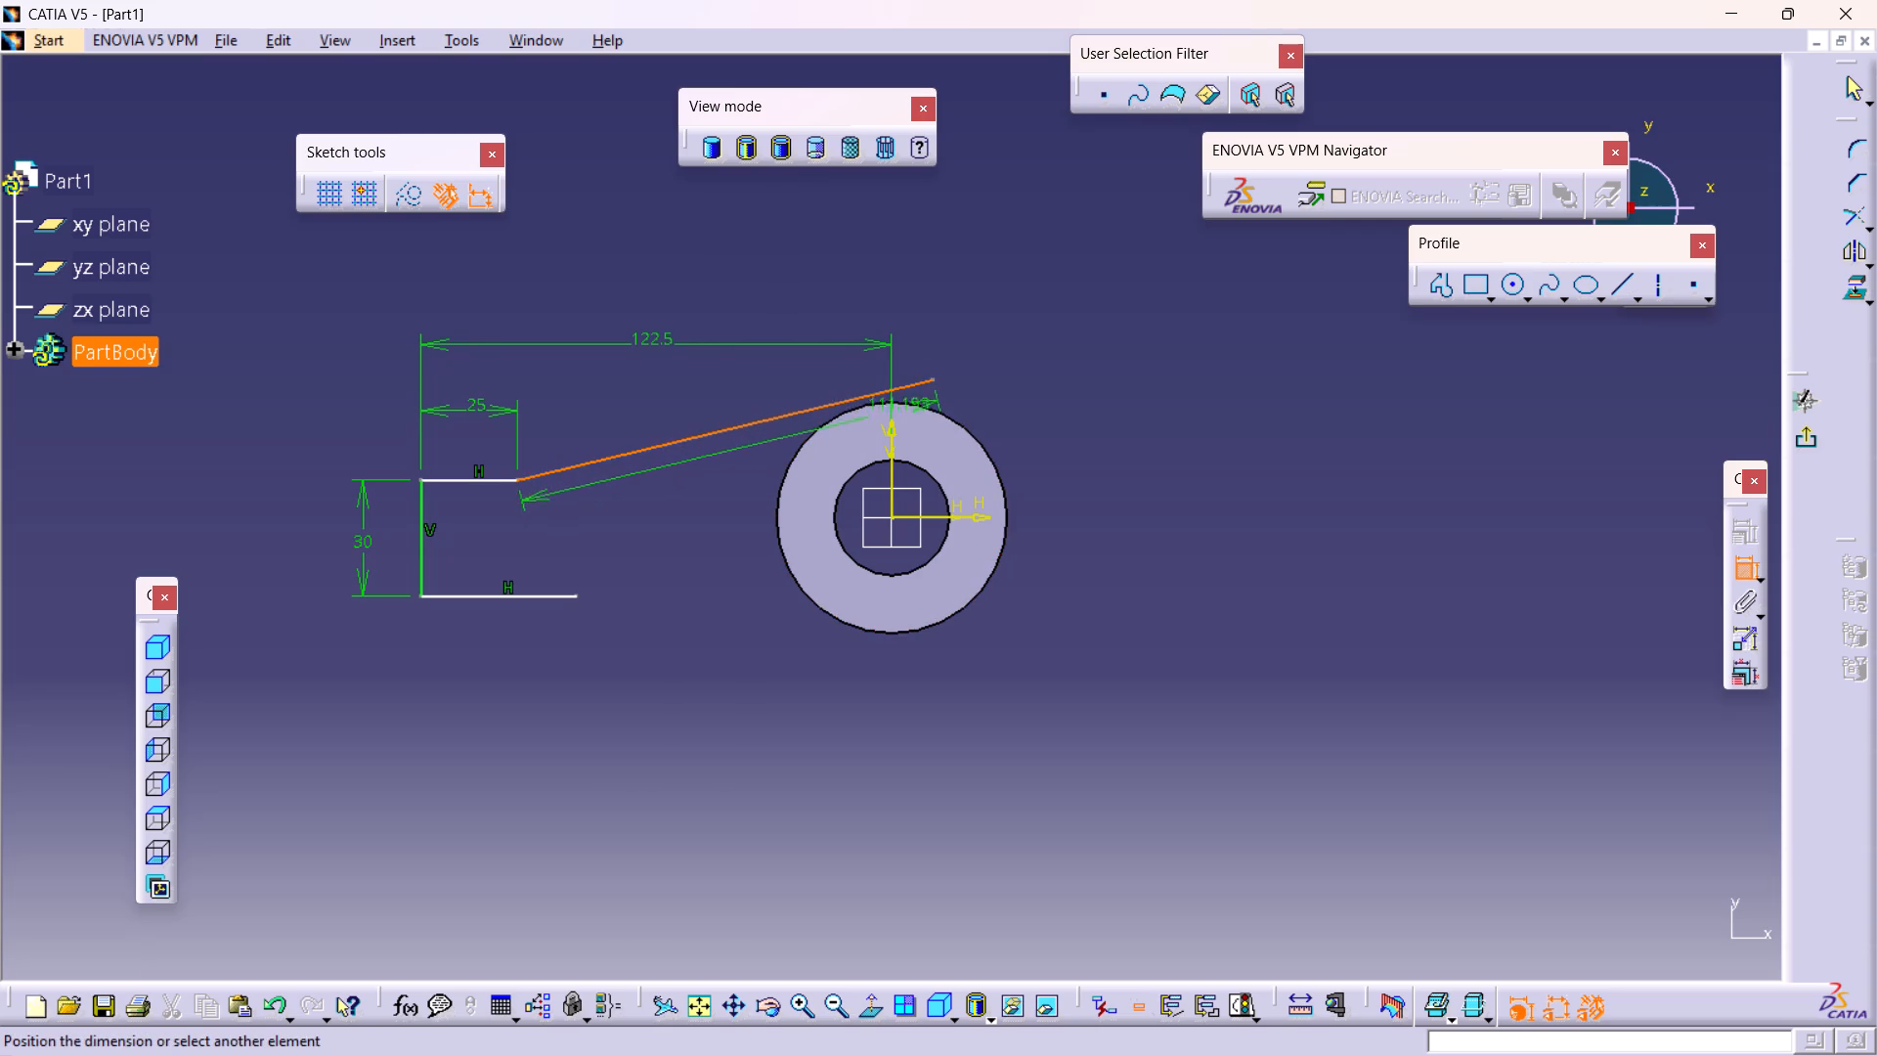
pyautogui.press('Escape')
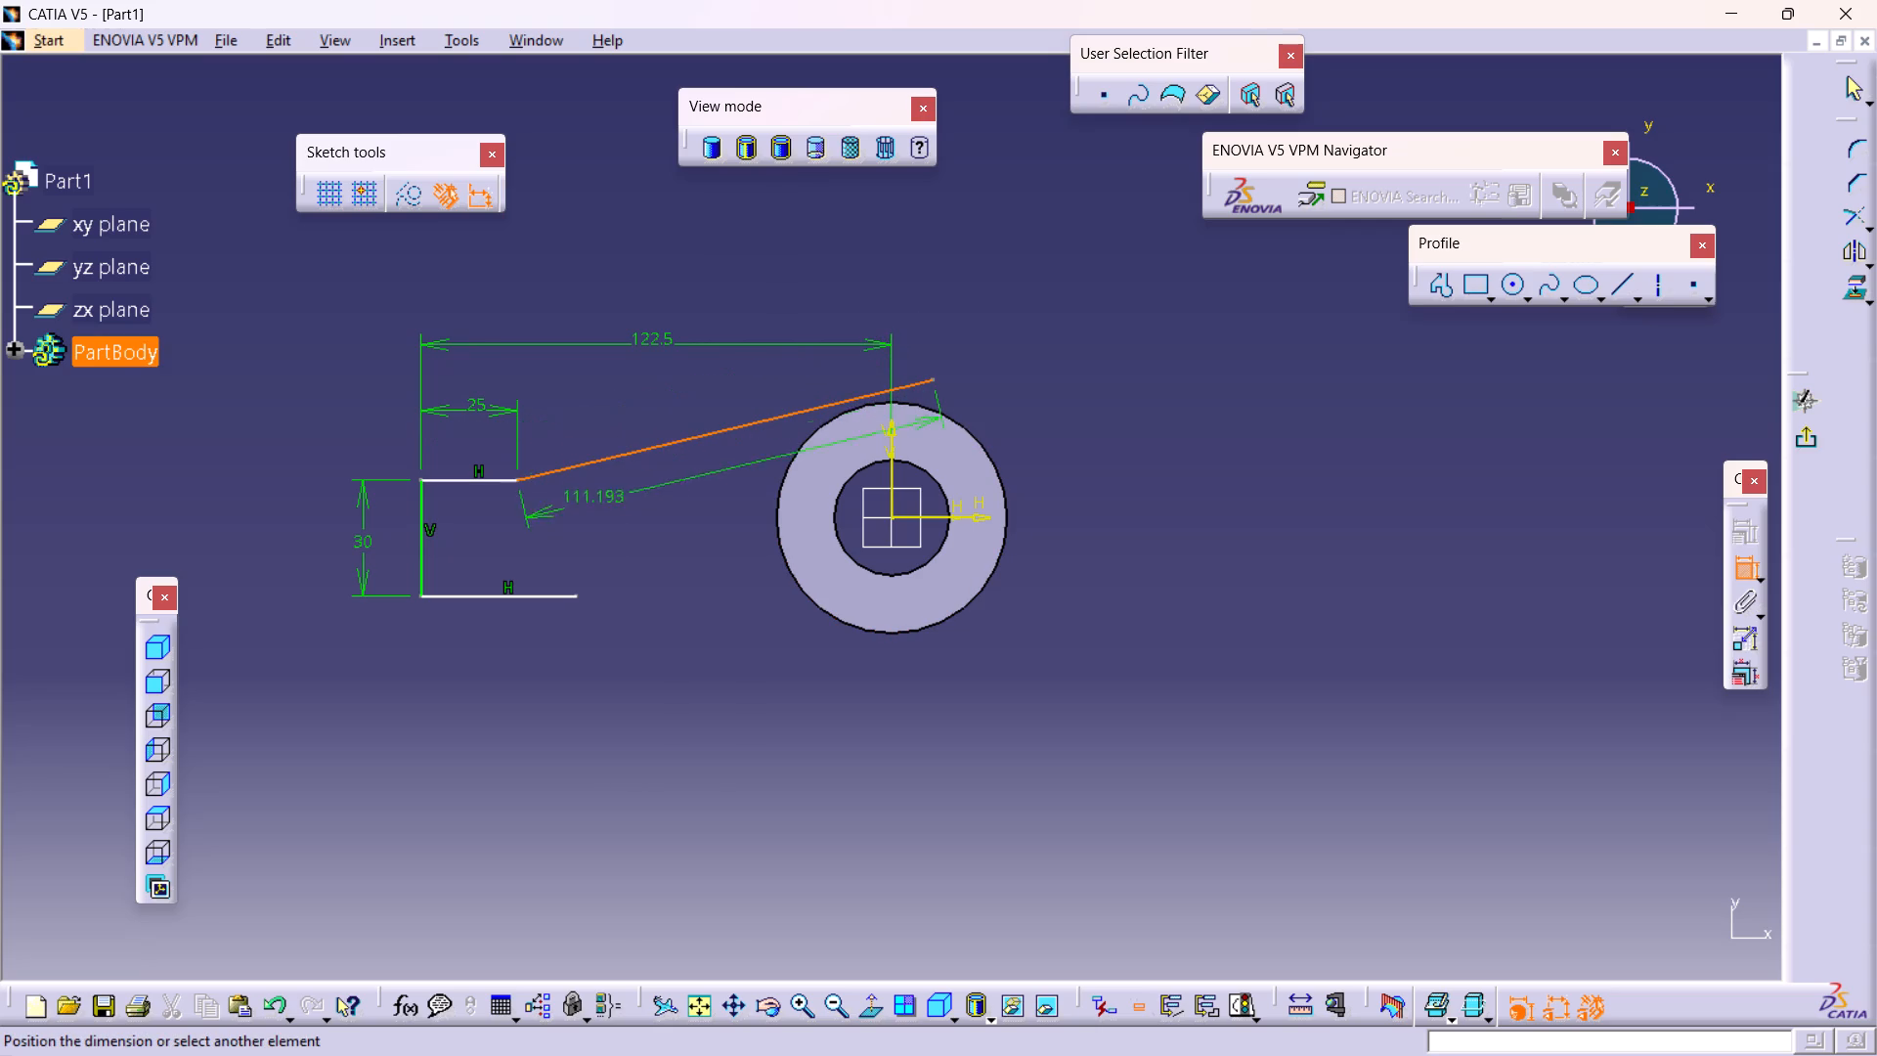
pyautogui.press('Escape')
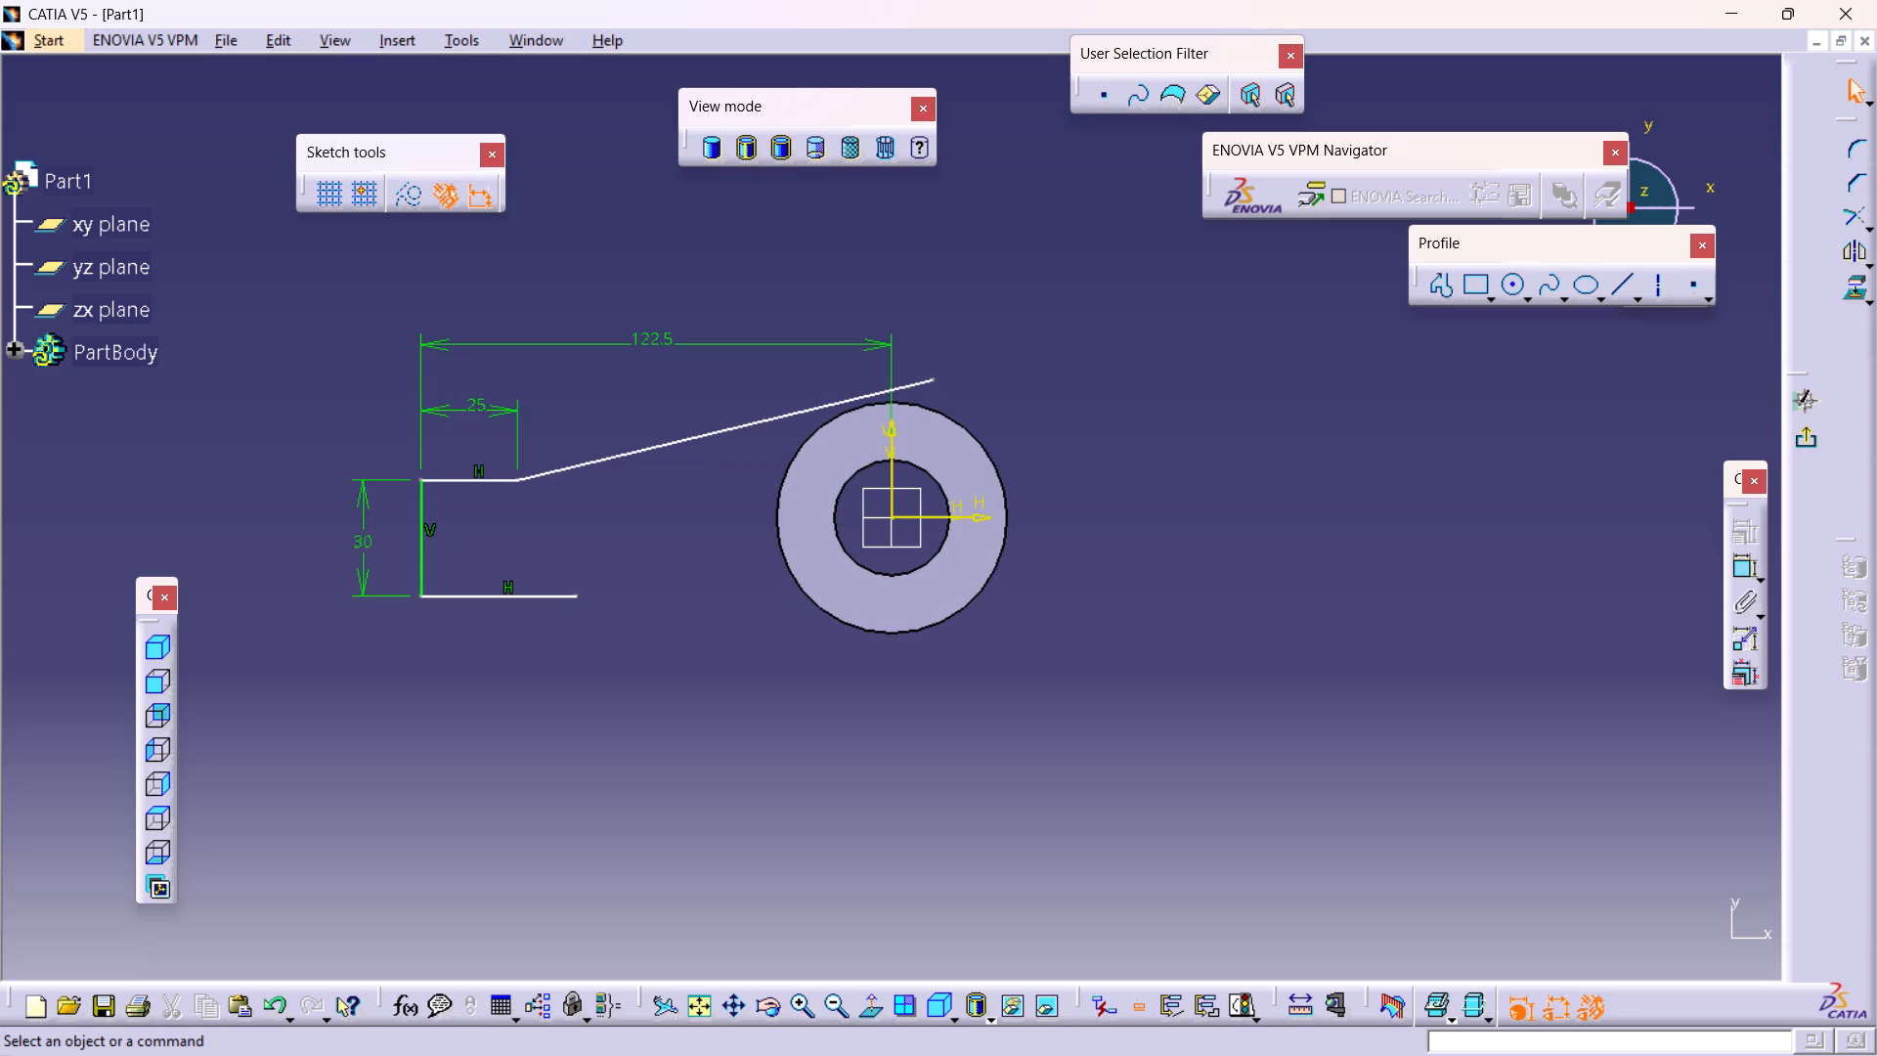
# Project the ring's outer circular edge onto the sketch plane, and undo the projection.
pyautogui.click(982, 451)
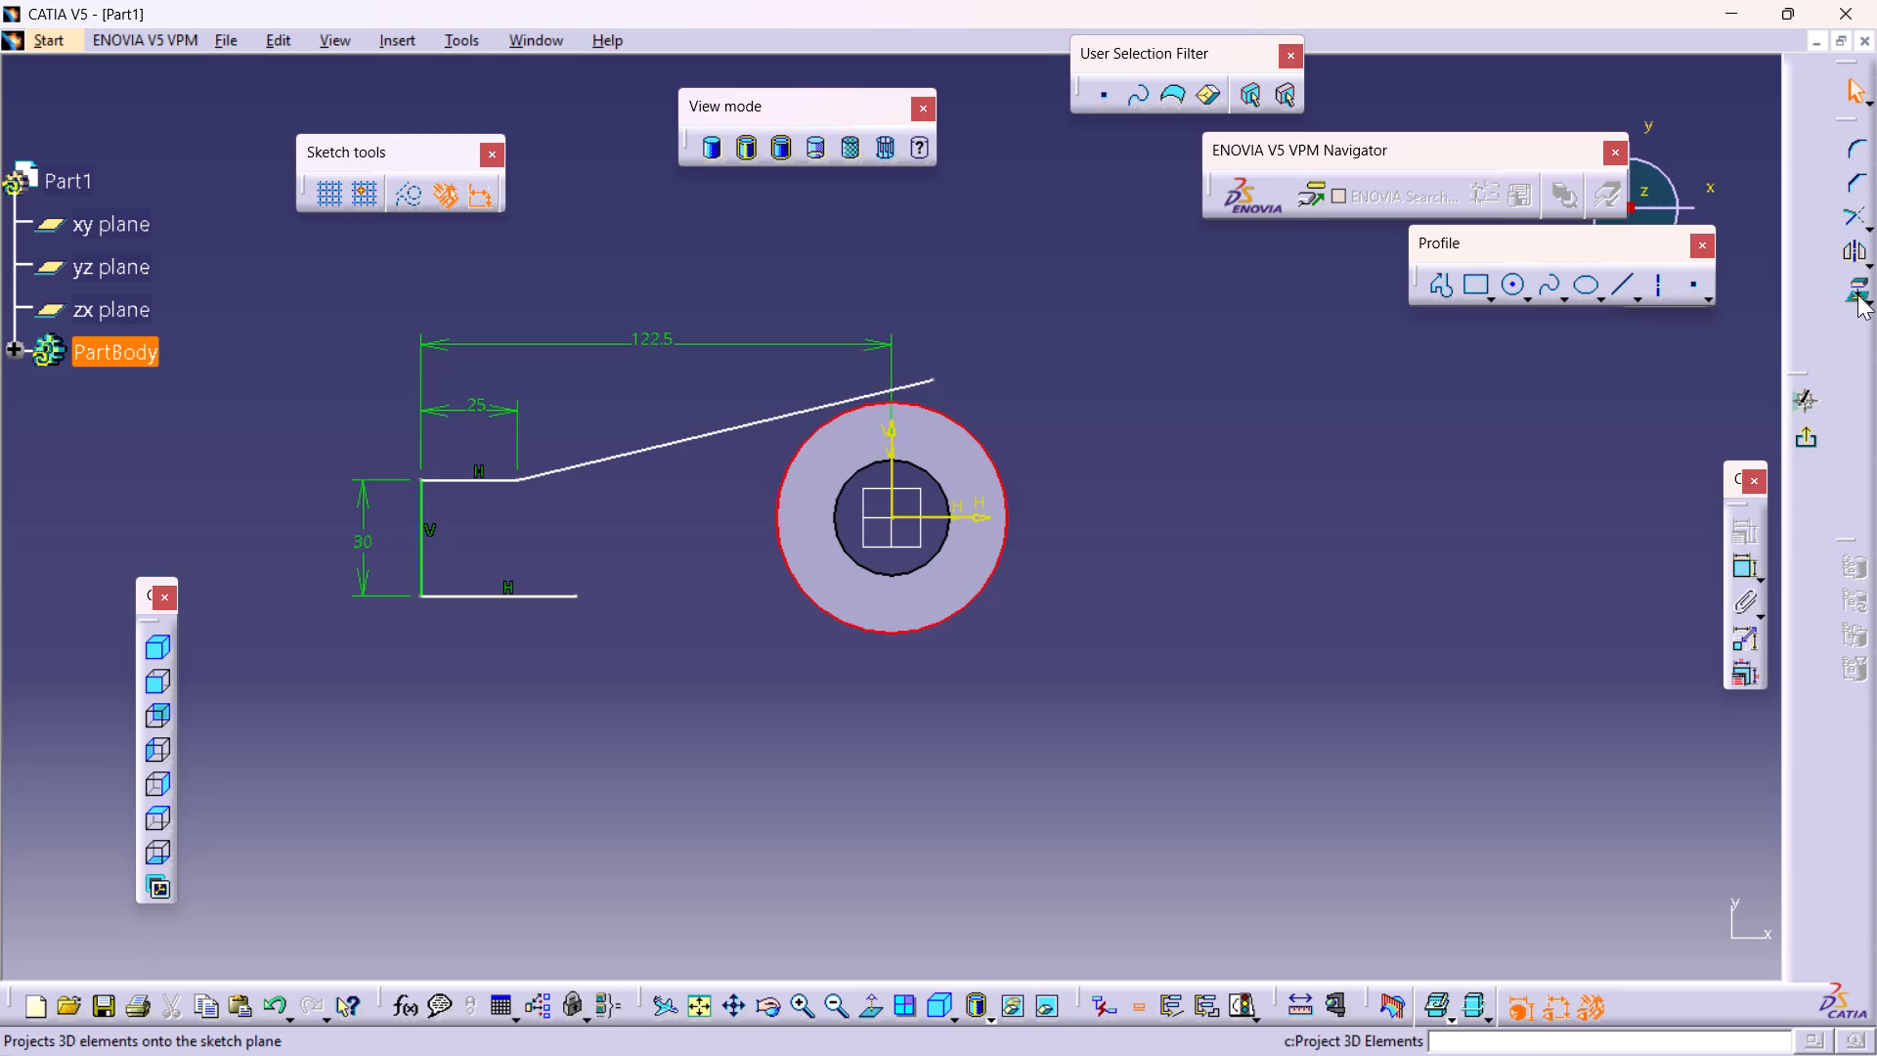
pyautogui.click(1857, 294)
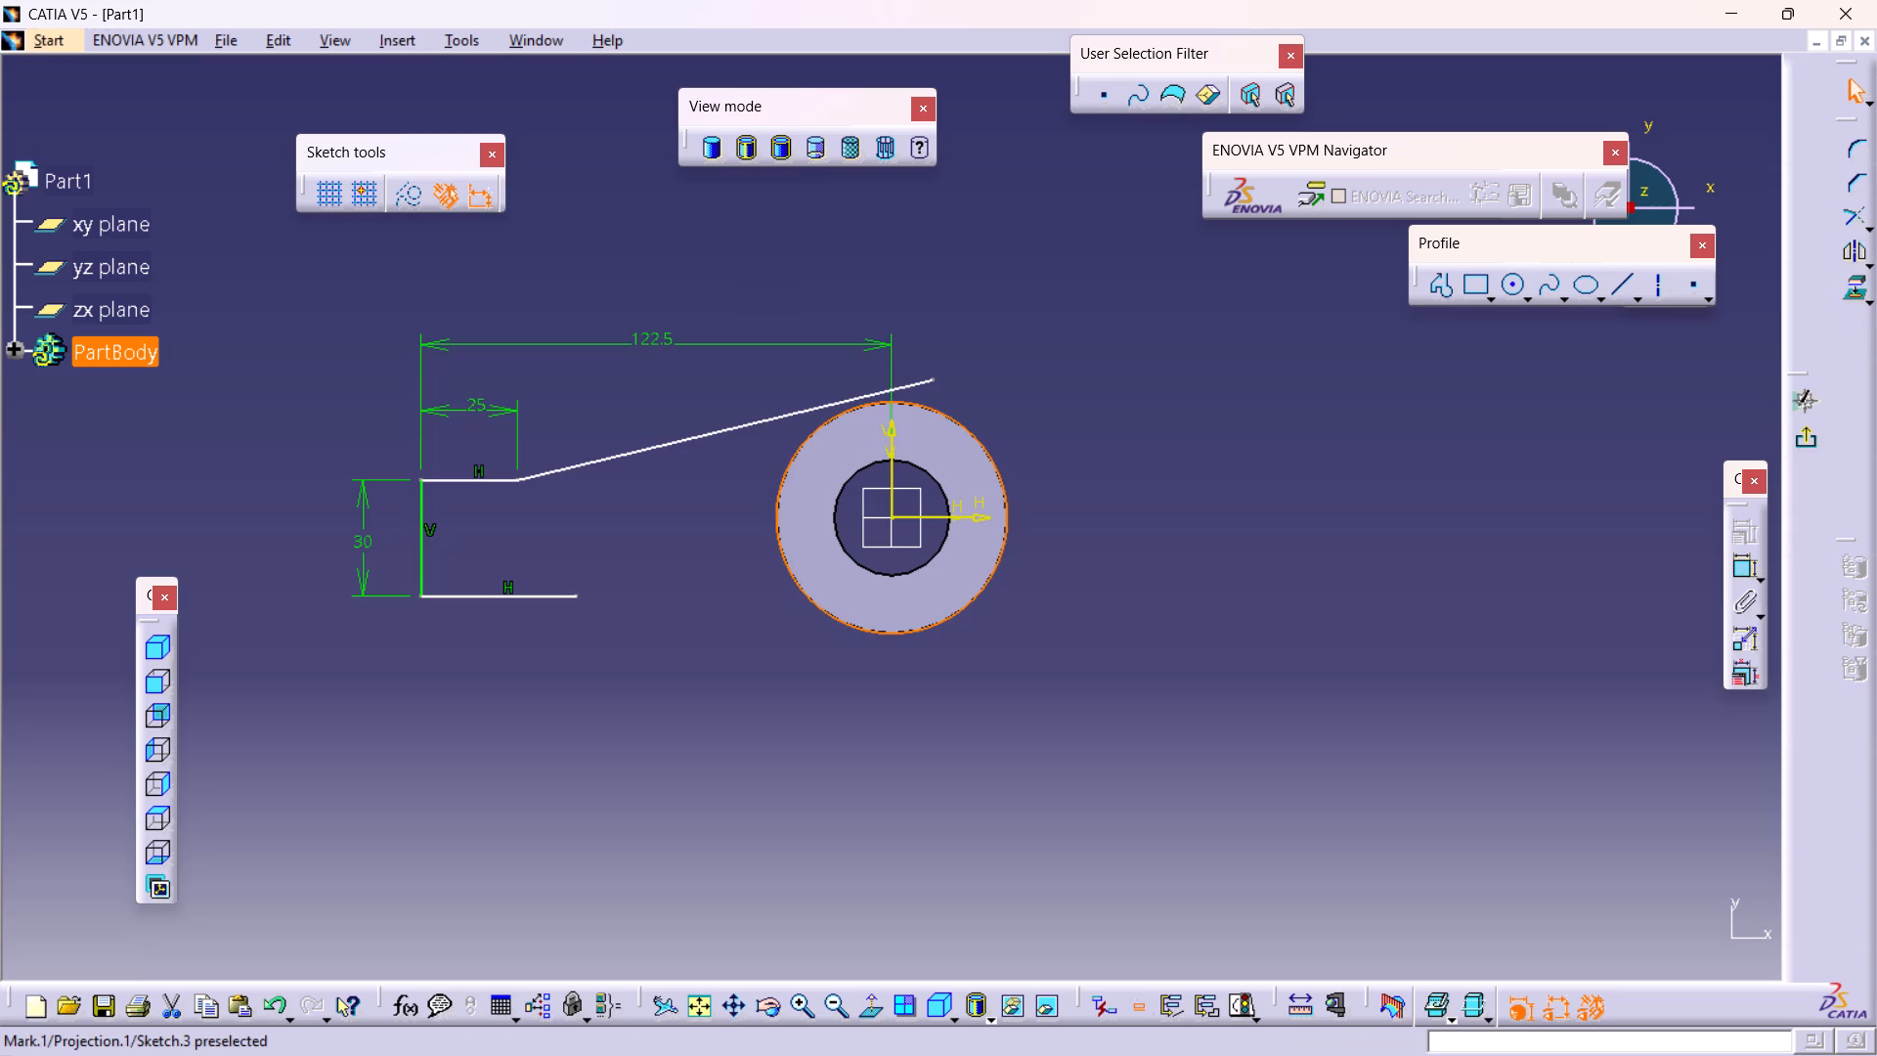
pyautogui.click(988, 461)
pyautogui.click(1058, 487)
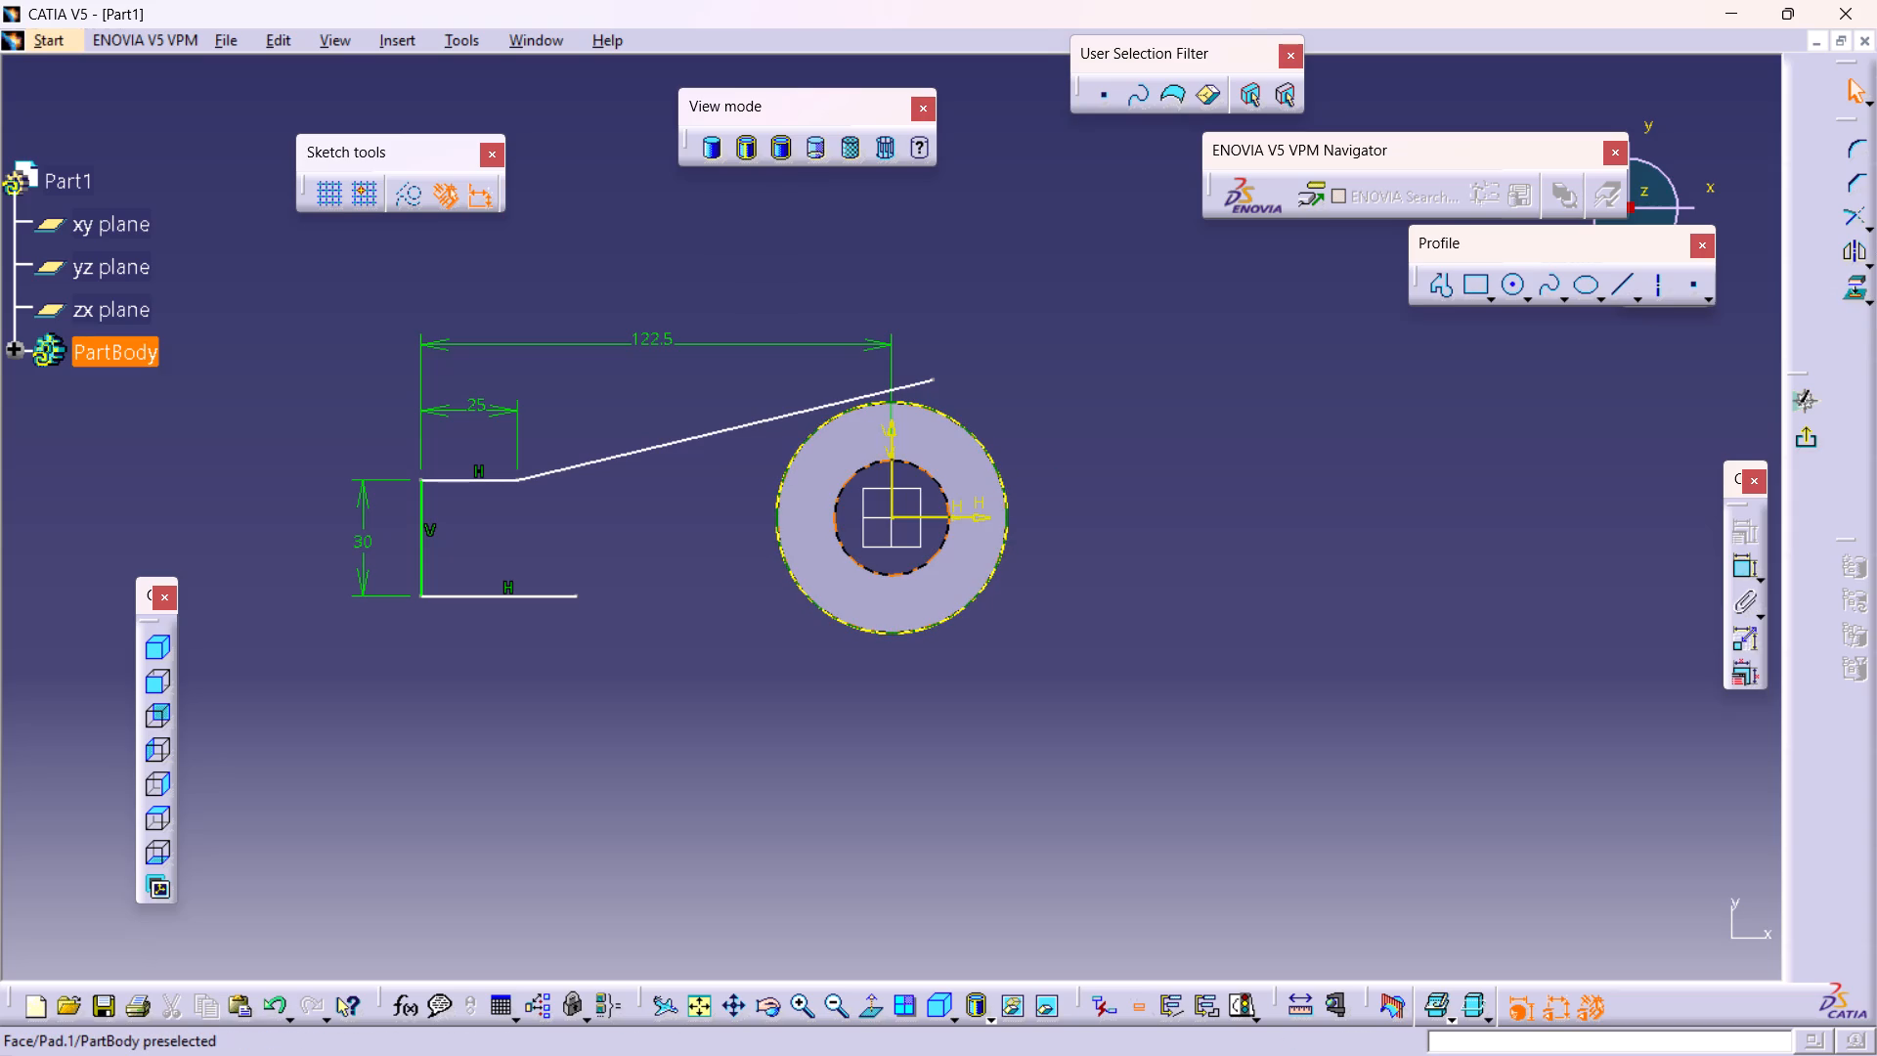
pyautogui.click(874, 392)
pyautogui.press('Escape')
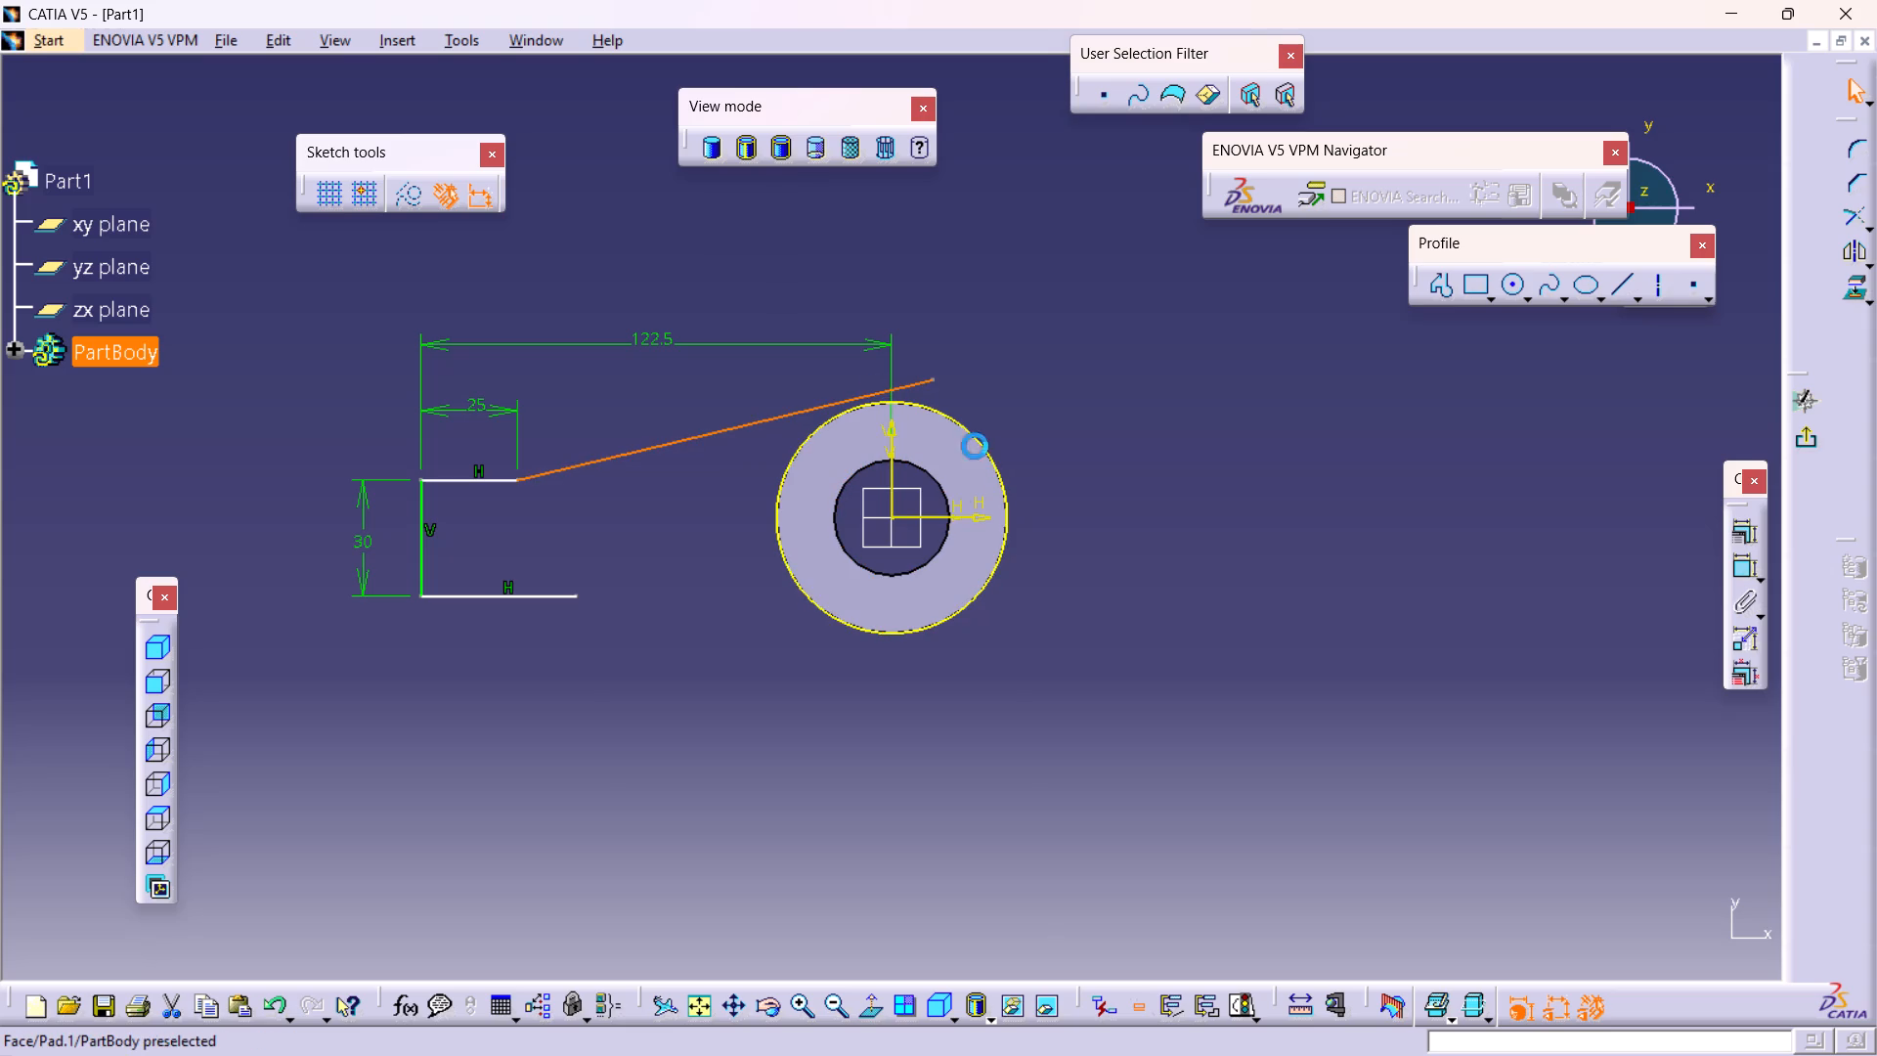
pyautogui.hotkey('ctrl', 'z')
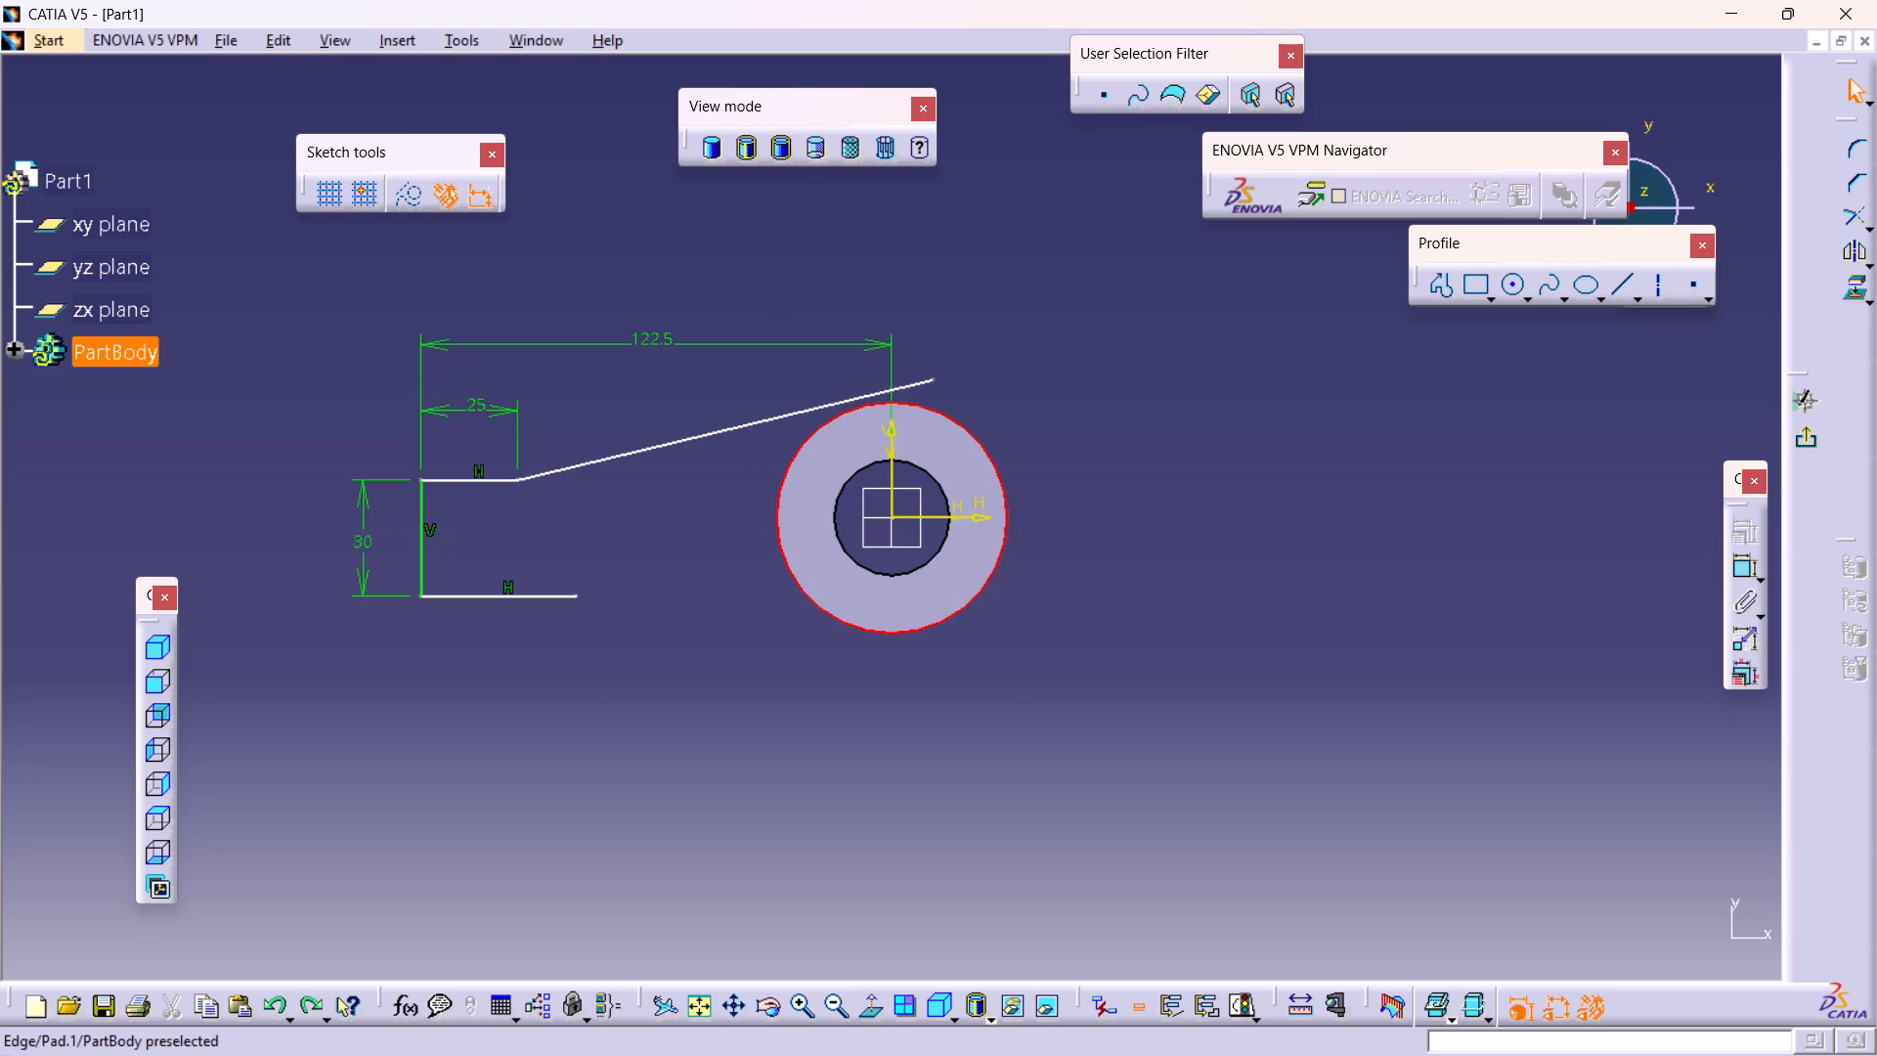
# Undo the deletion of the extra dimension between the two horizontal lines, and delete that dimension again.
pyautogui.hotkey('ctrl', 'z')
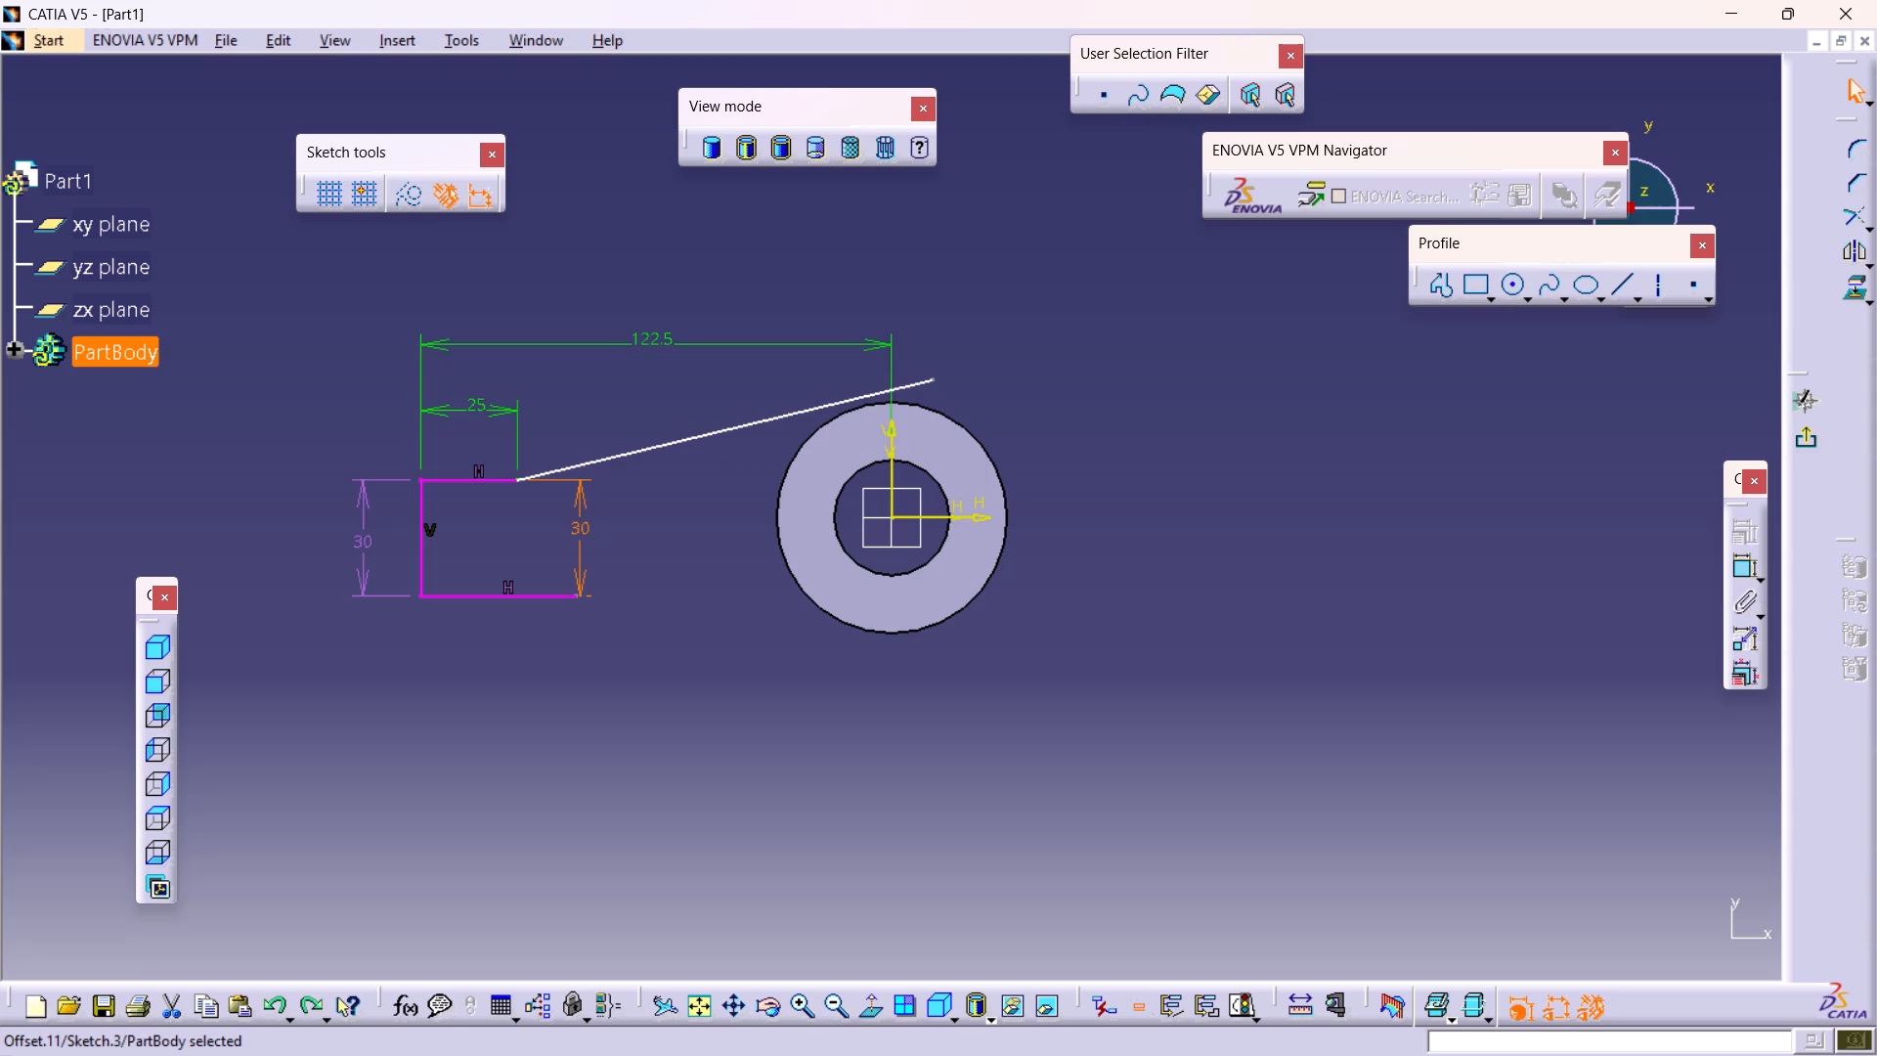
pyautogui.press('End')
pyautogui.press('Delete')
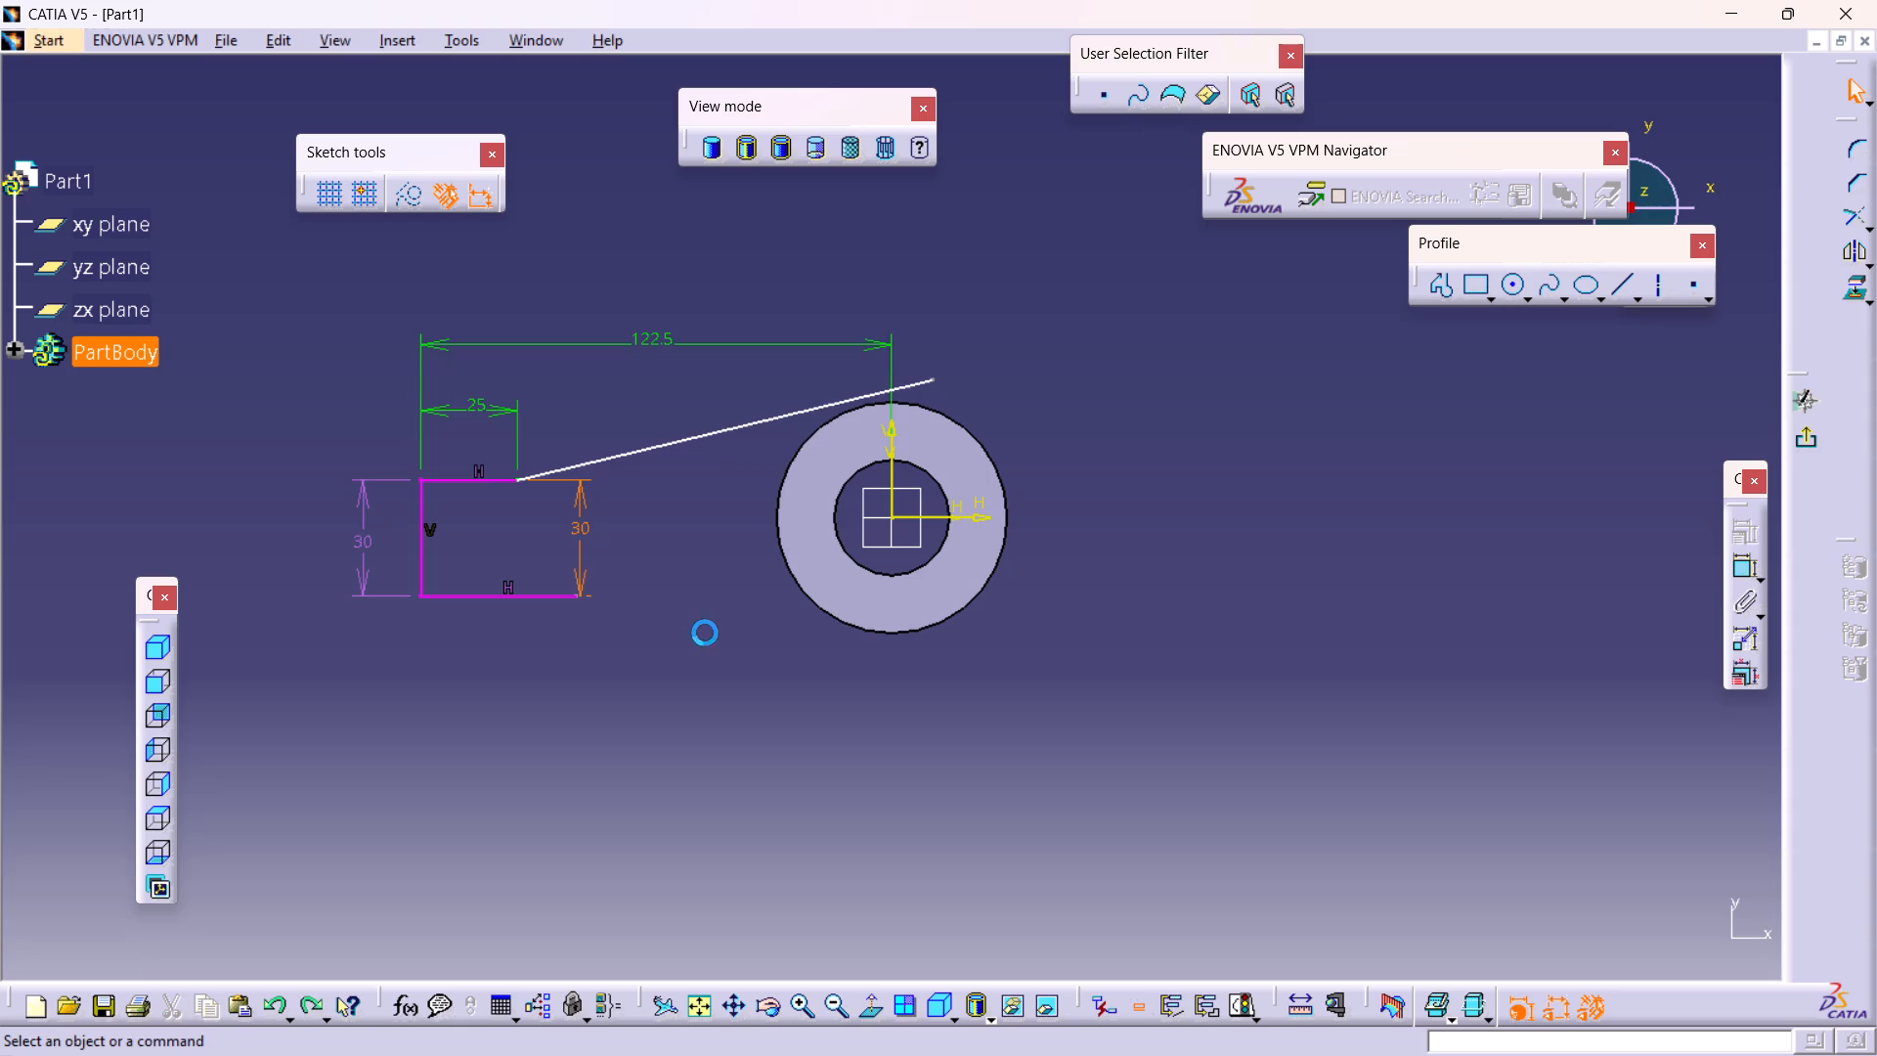
# Project the ring's outer circular edge onto the sketch plane.
pyautogui.click(996, 558)
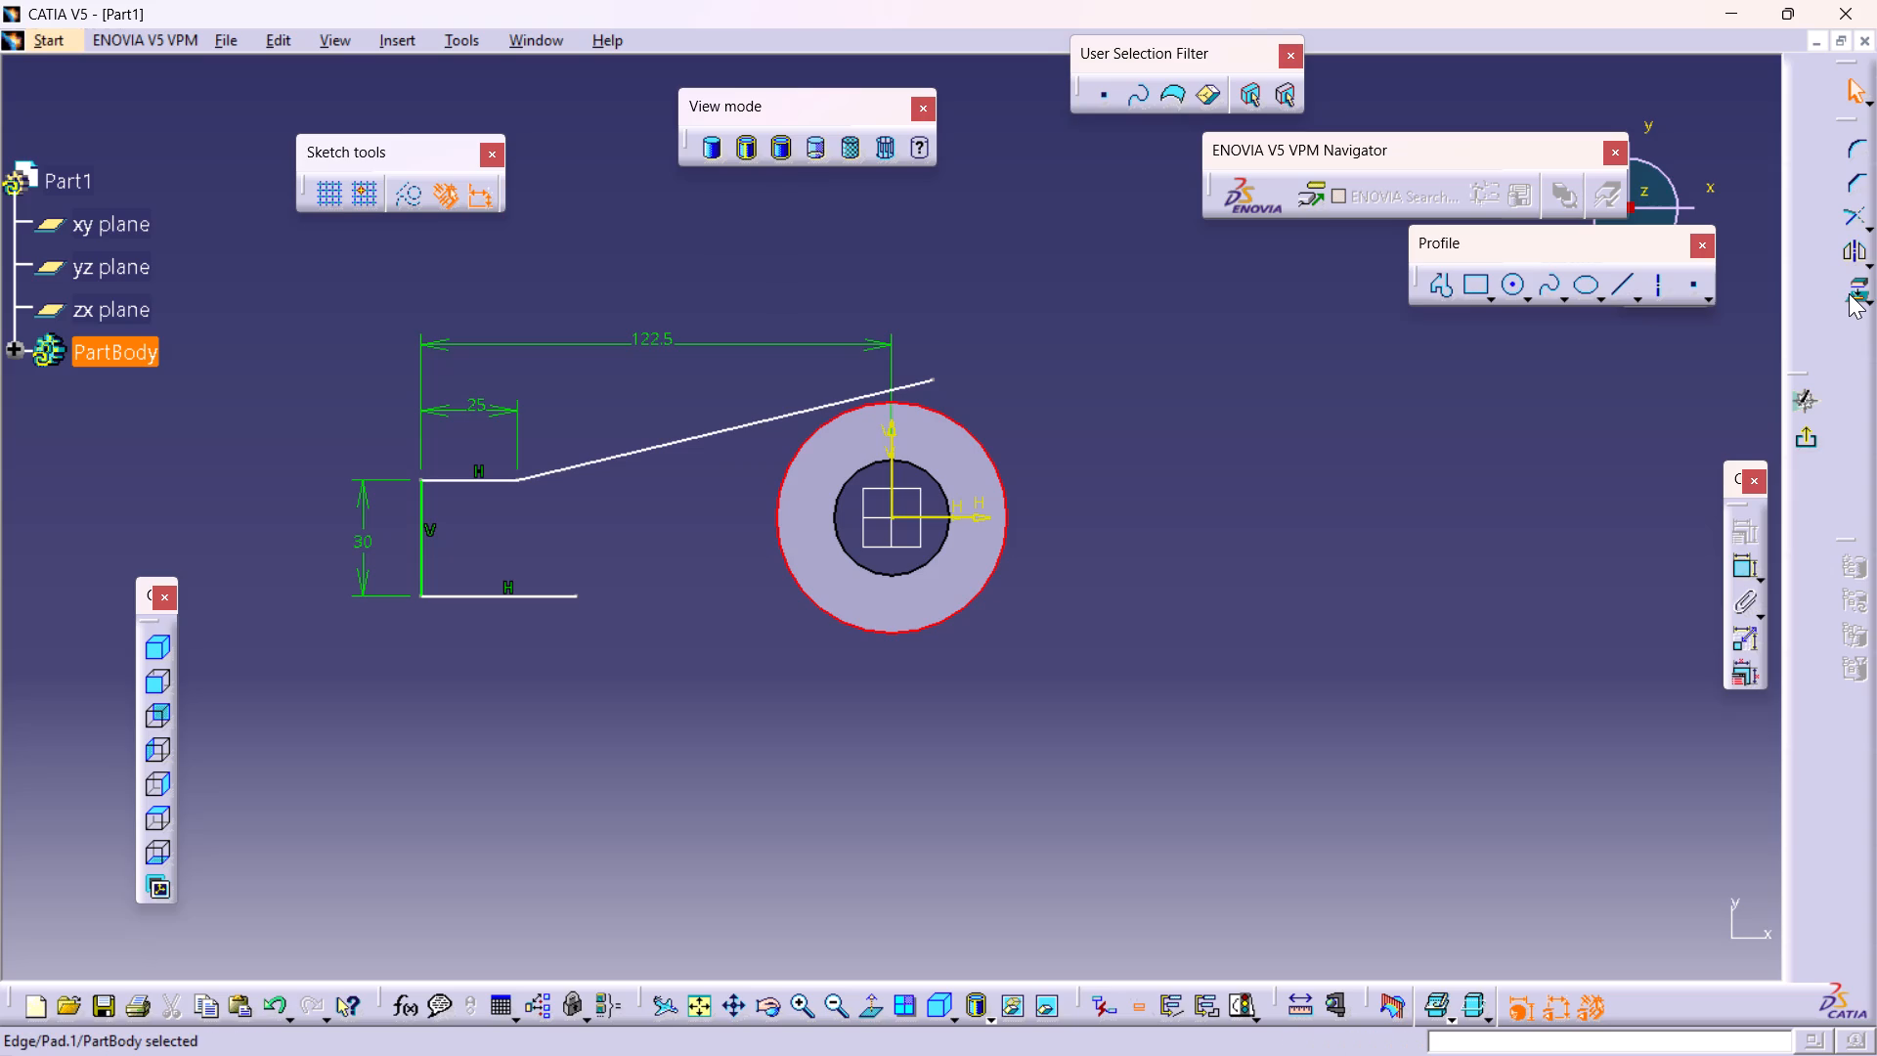
pyautogui.click(1849, 293)
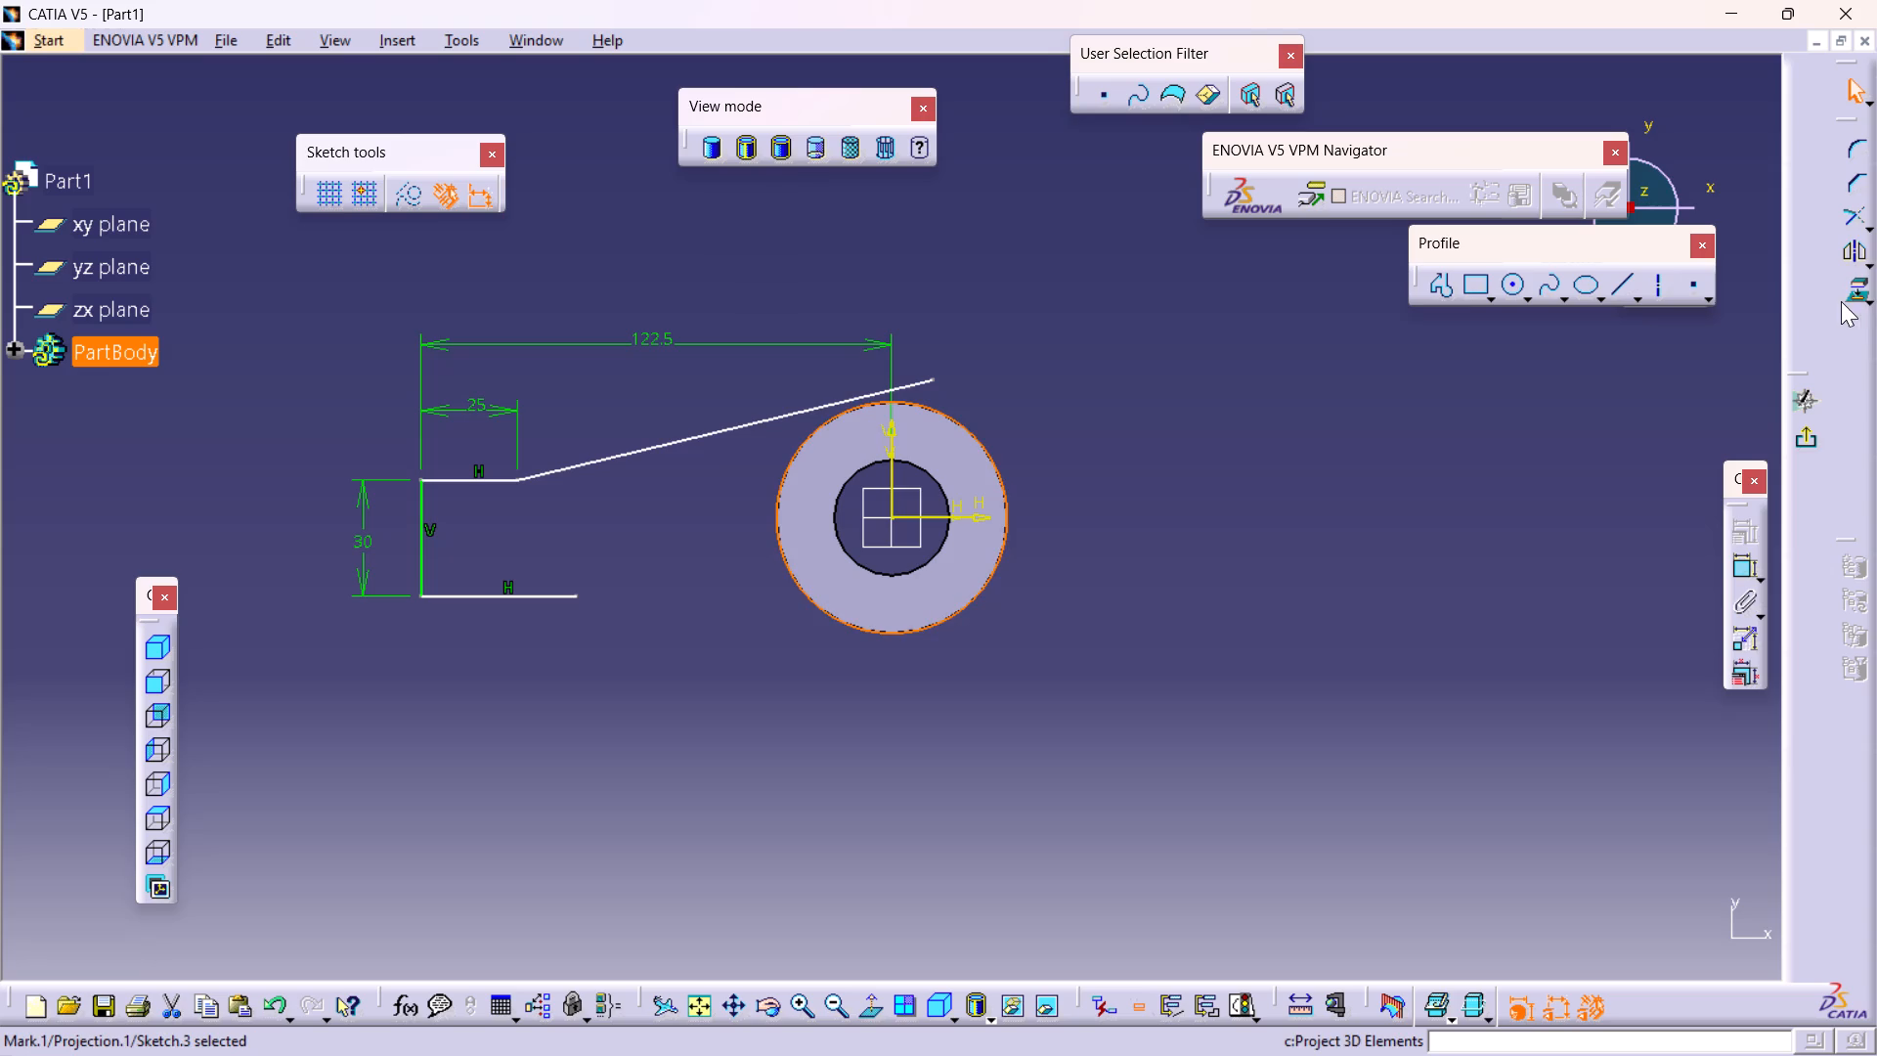
pyautogui.click(1094, 473)
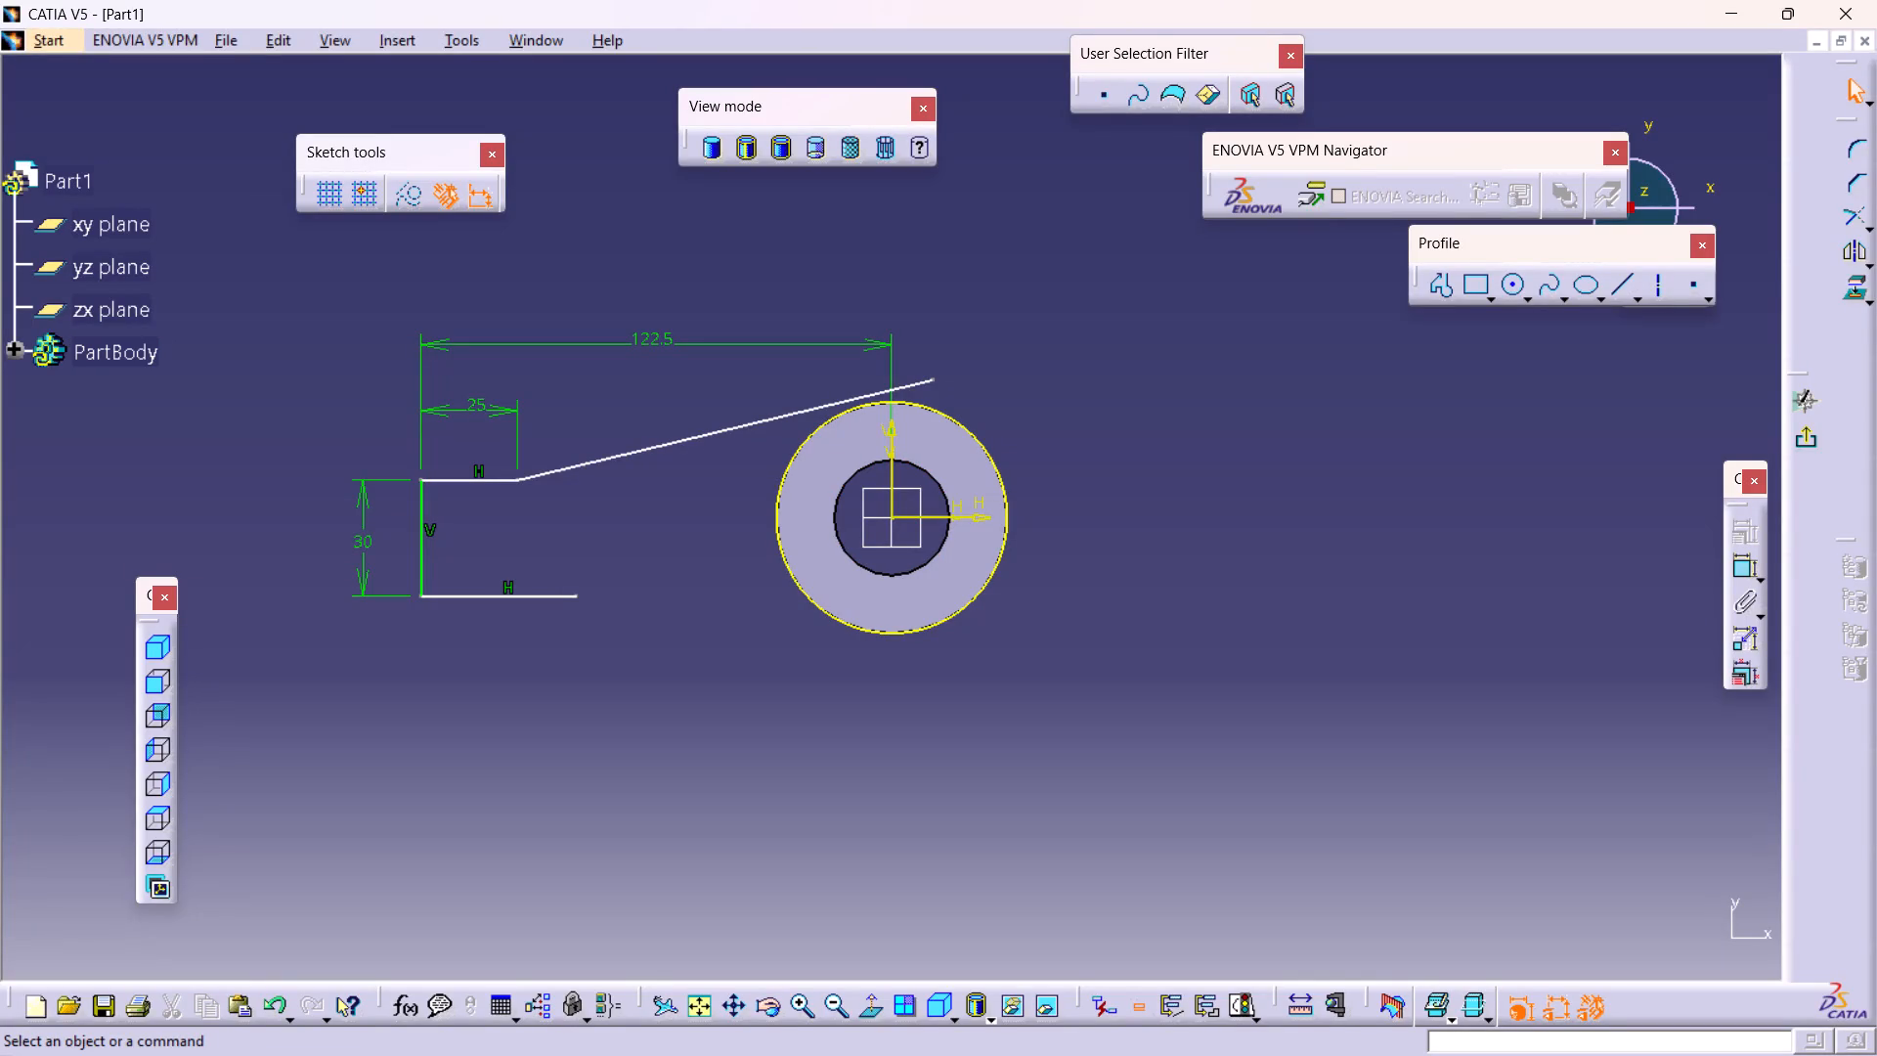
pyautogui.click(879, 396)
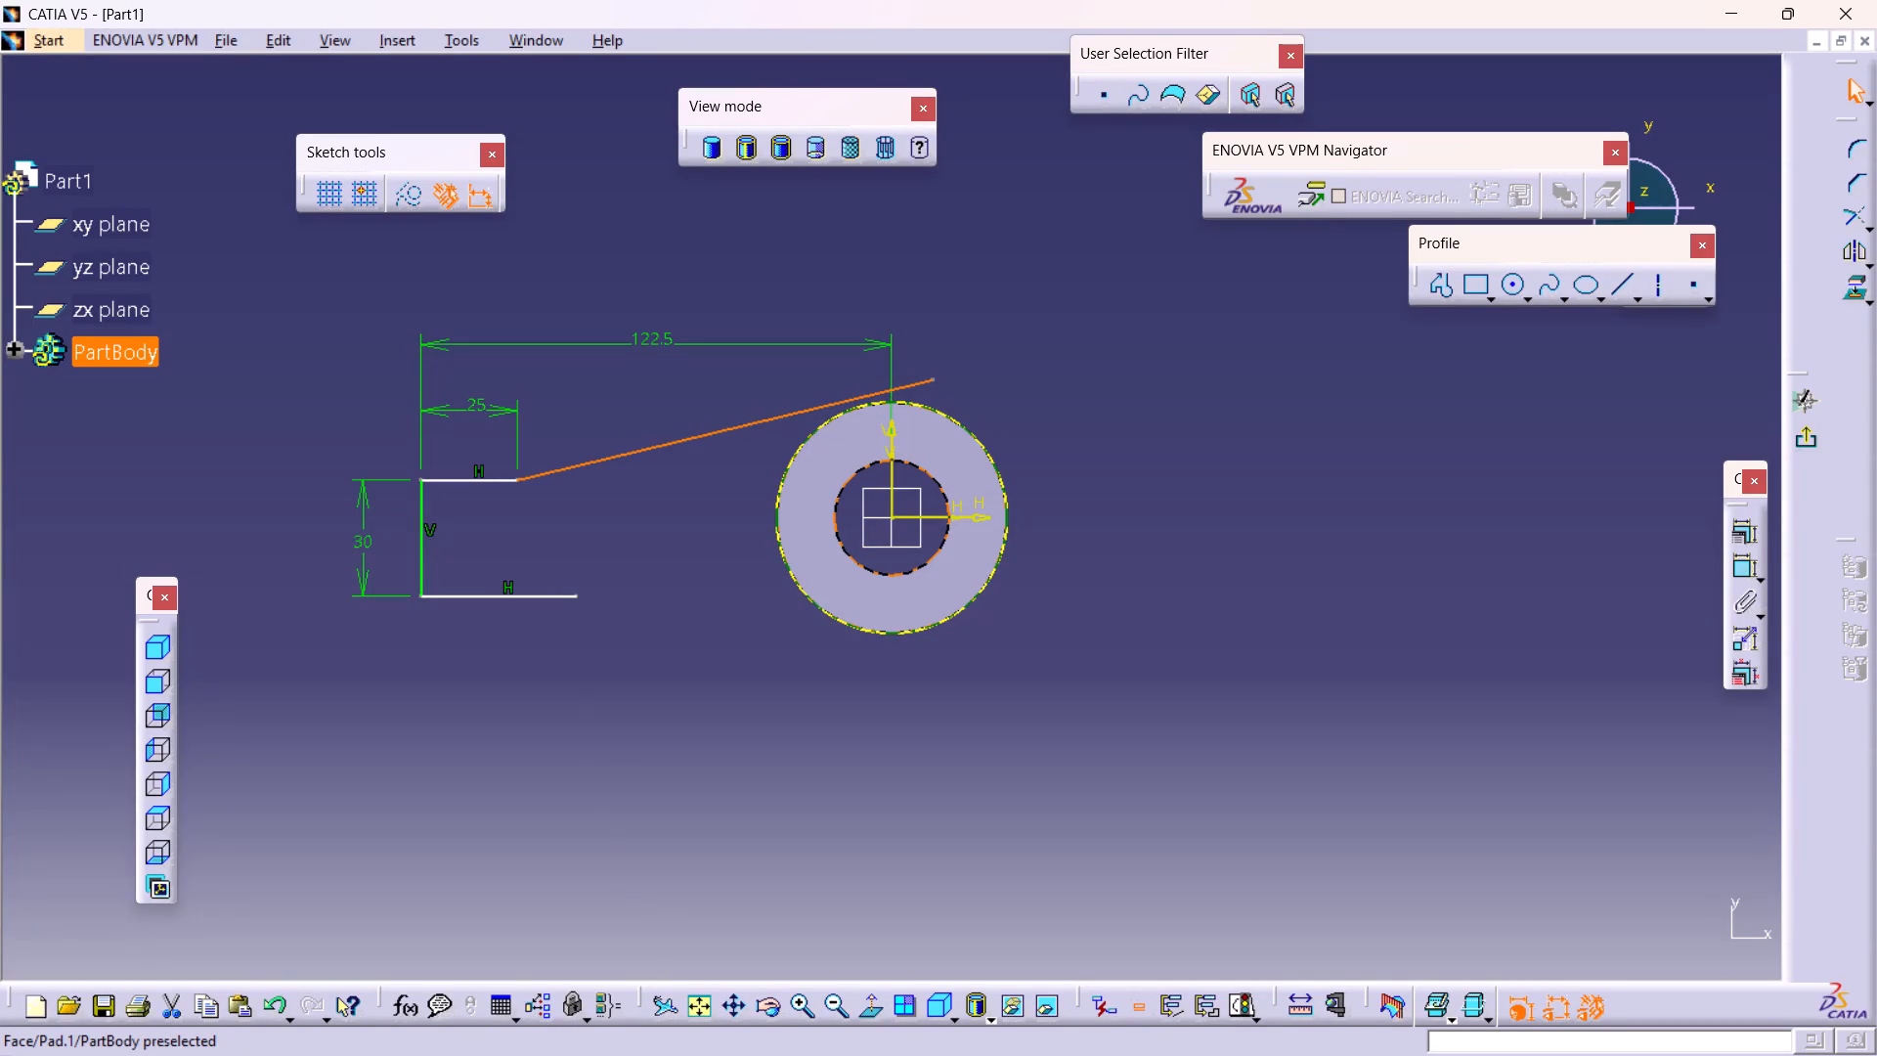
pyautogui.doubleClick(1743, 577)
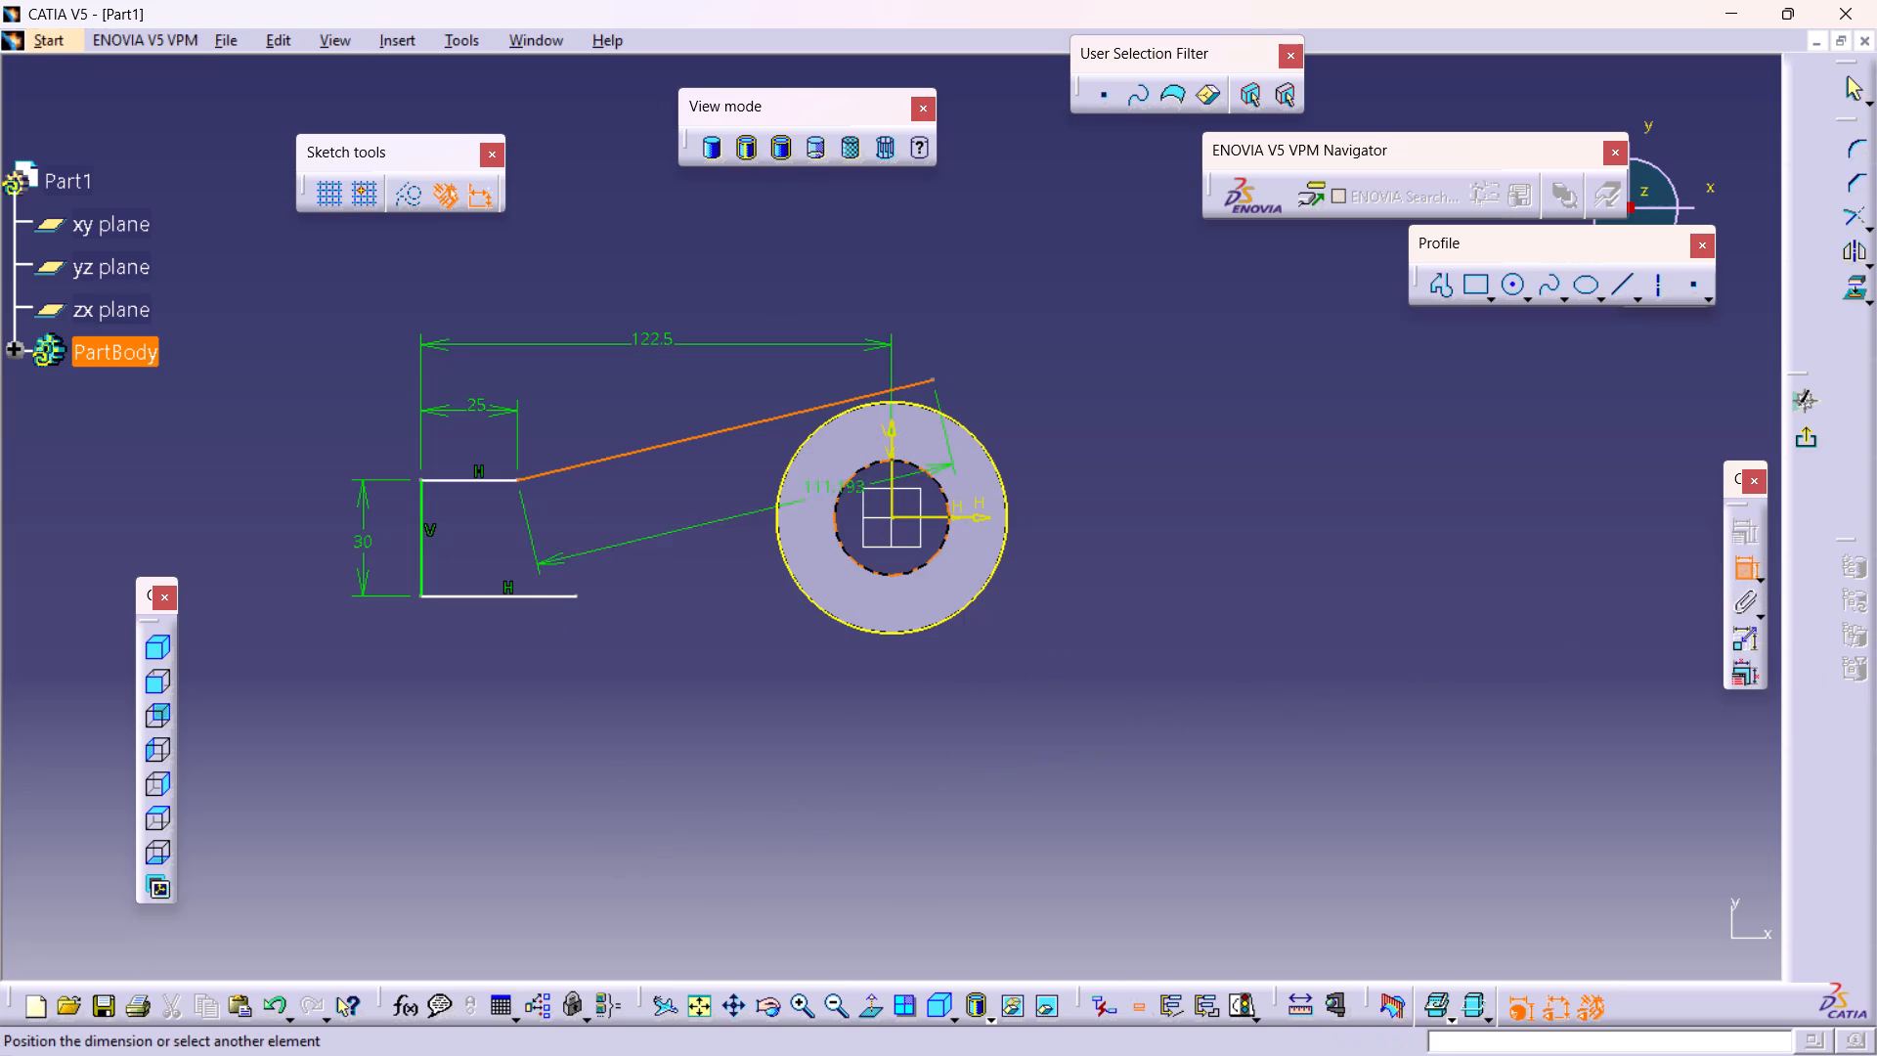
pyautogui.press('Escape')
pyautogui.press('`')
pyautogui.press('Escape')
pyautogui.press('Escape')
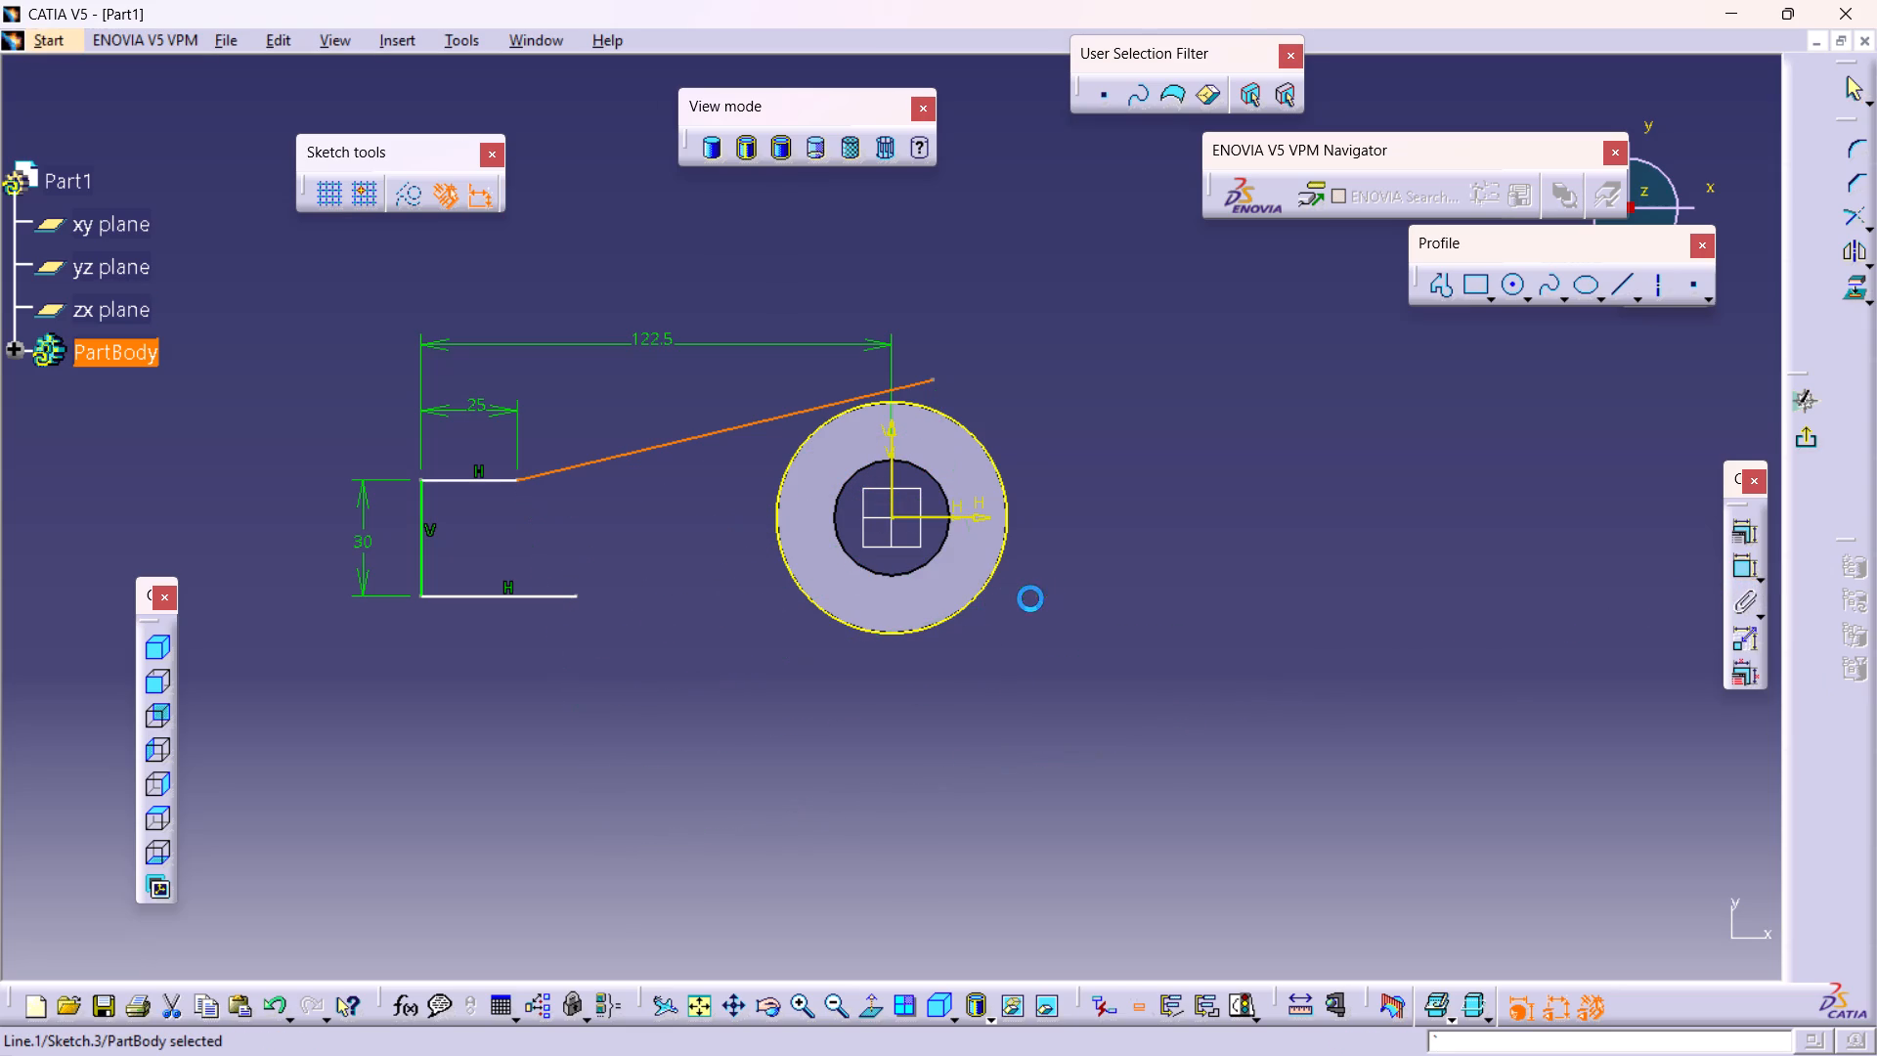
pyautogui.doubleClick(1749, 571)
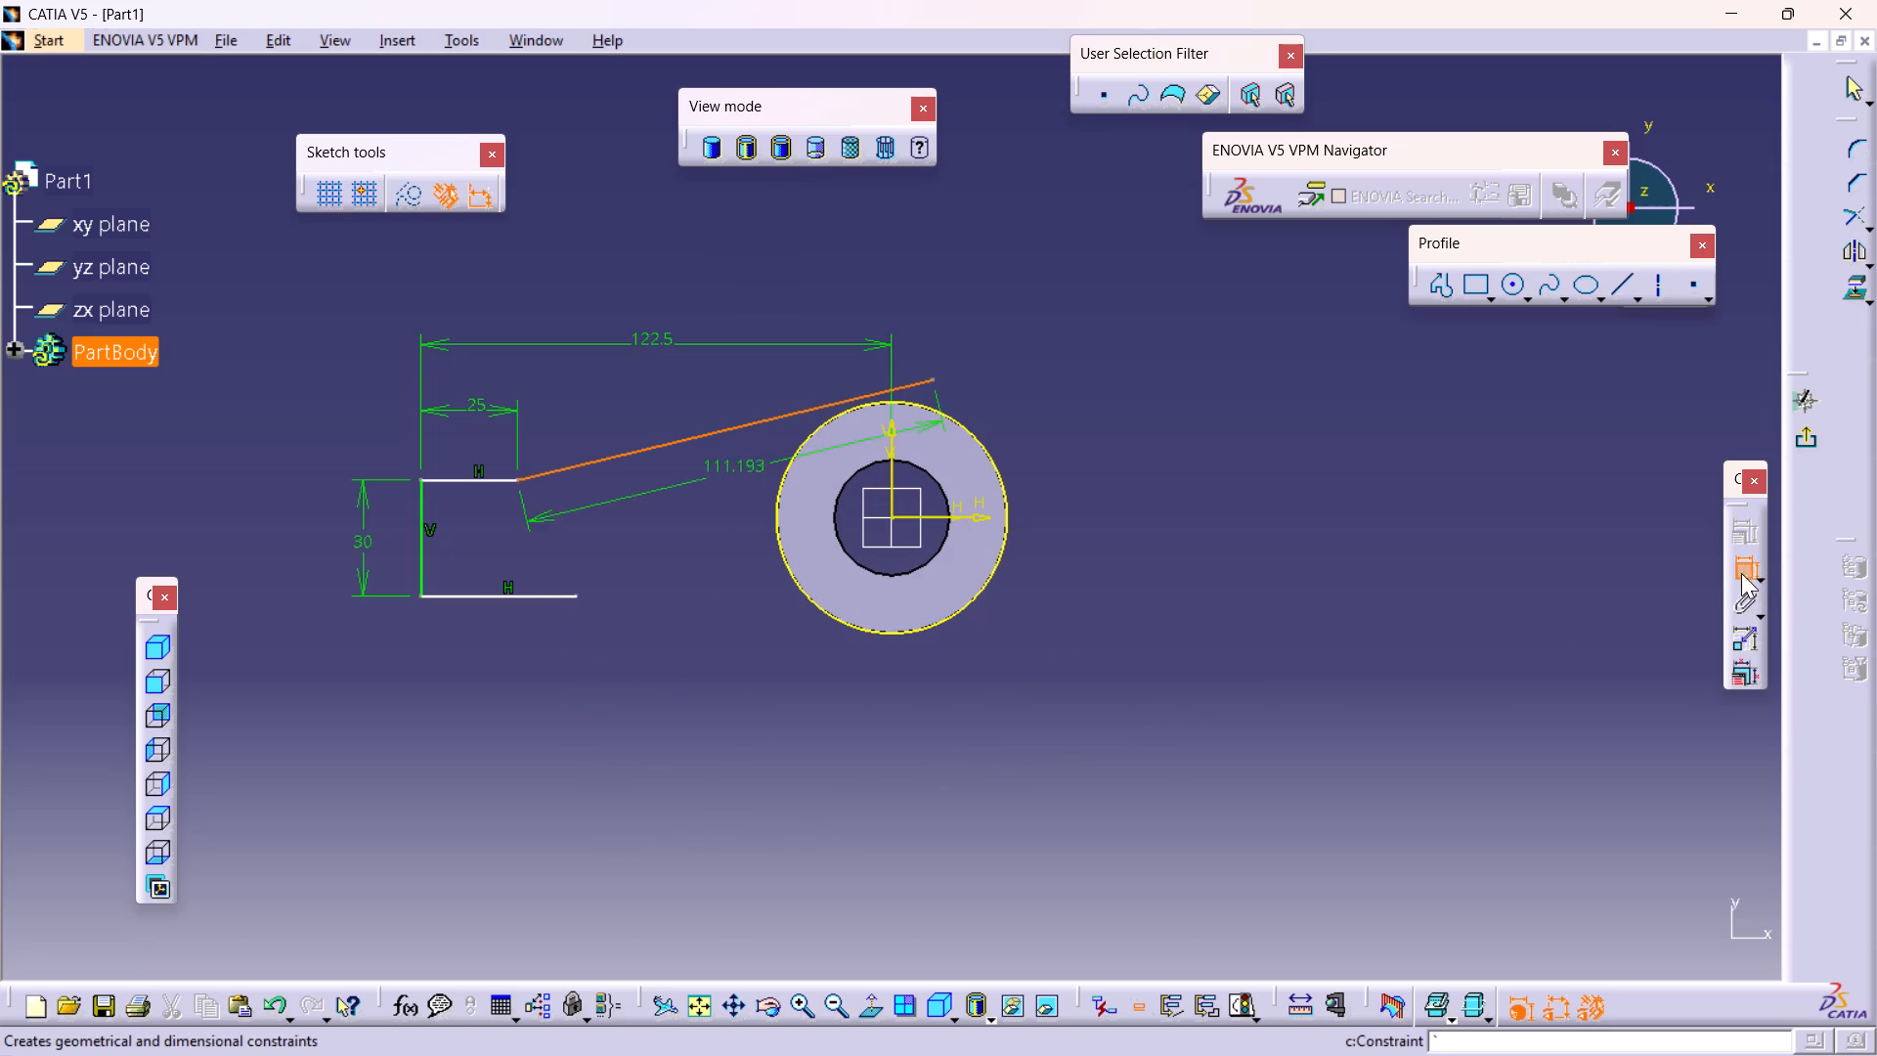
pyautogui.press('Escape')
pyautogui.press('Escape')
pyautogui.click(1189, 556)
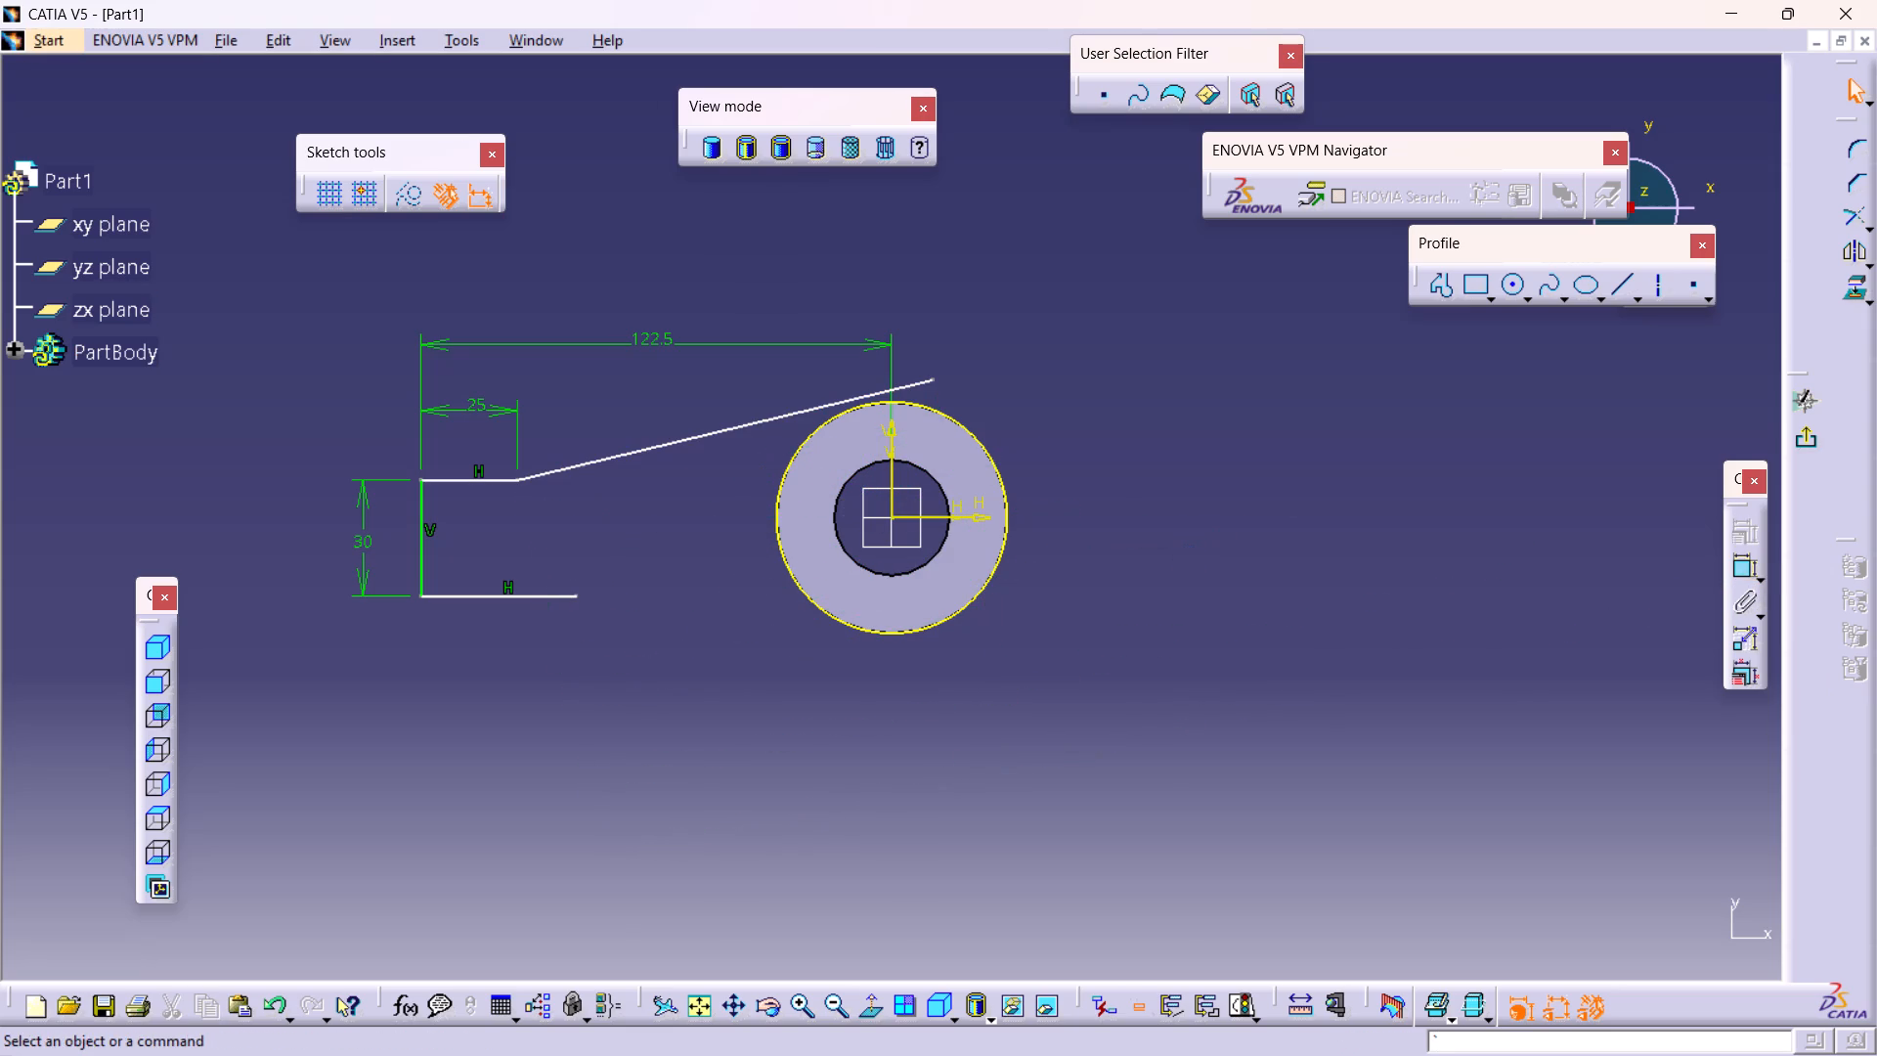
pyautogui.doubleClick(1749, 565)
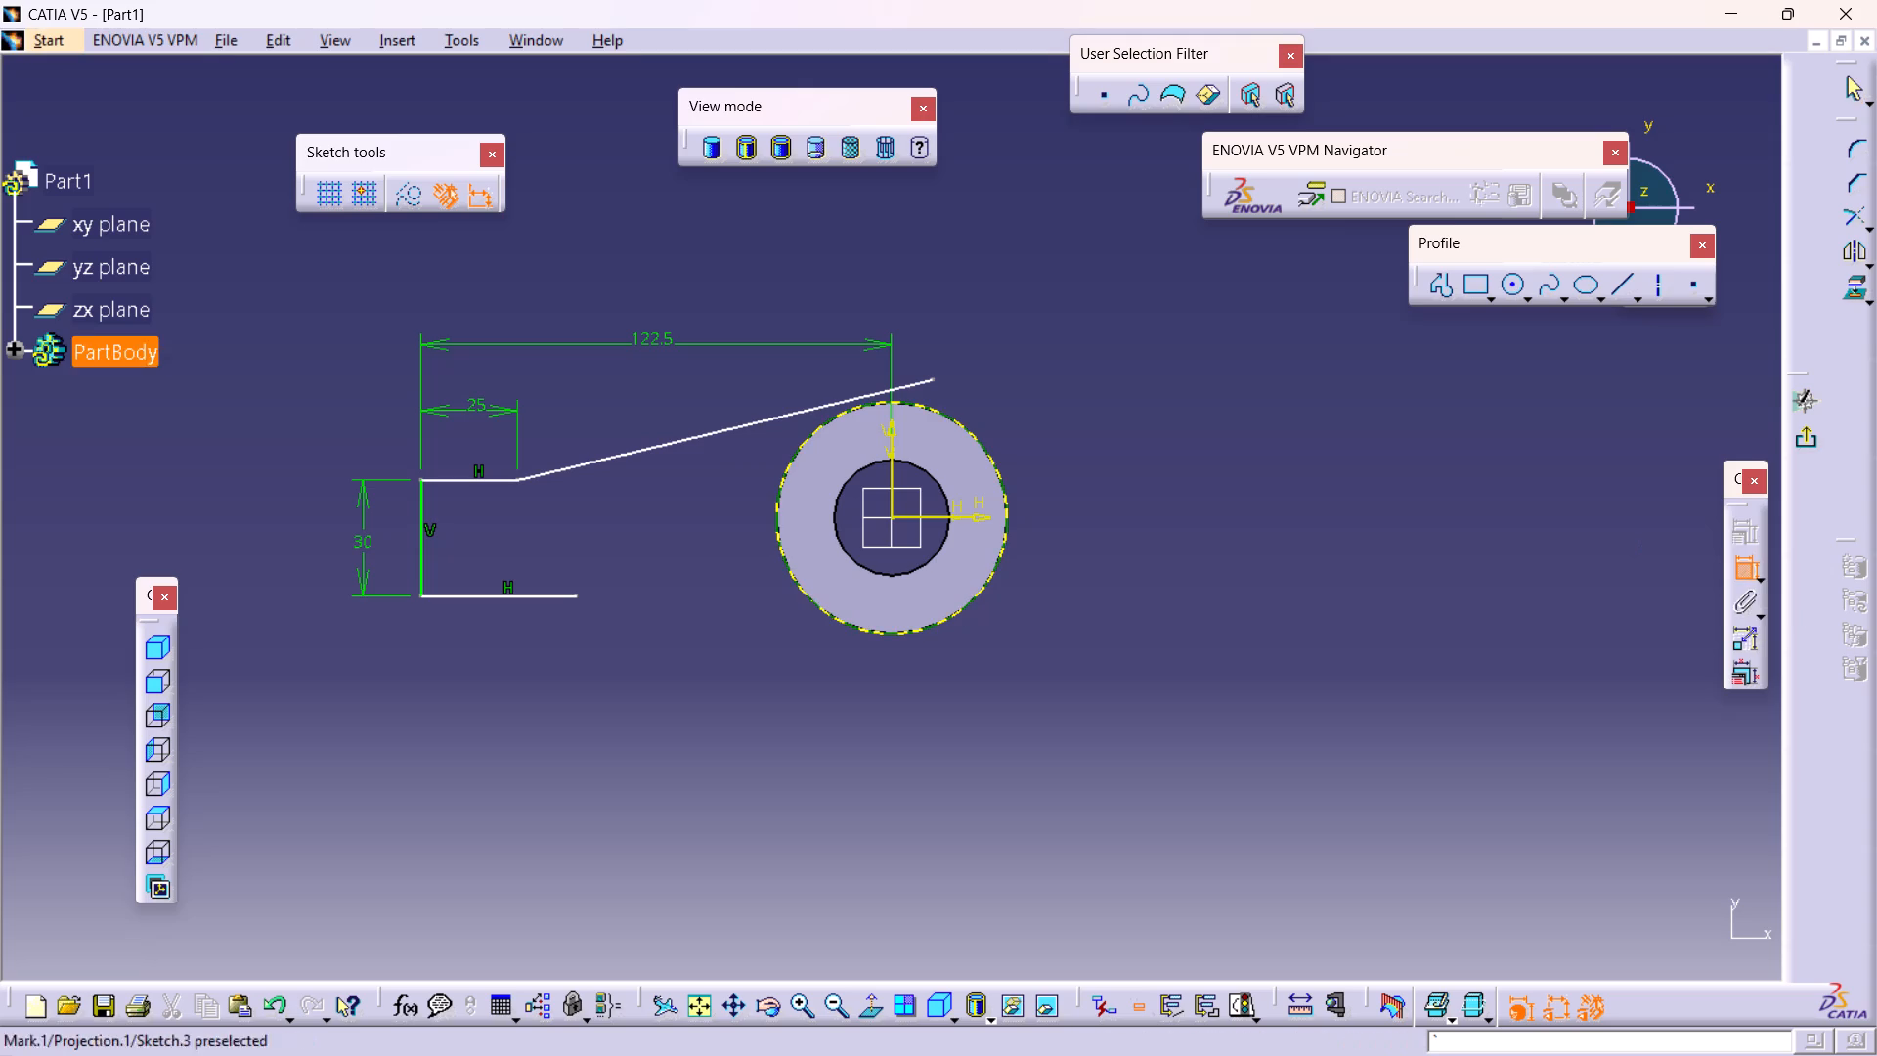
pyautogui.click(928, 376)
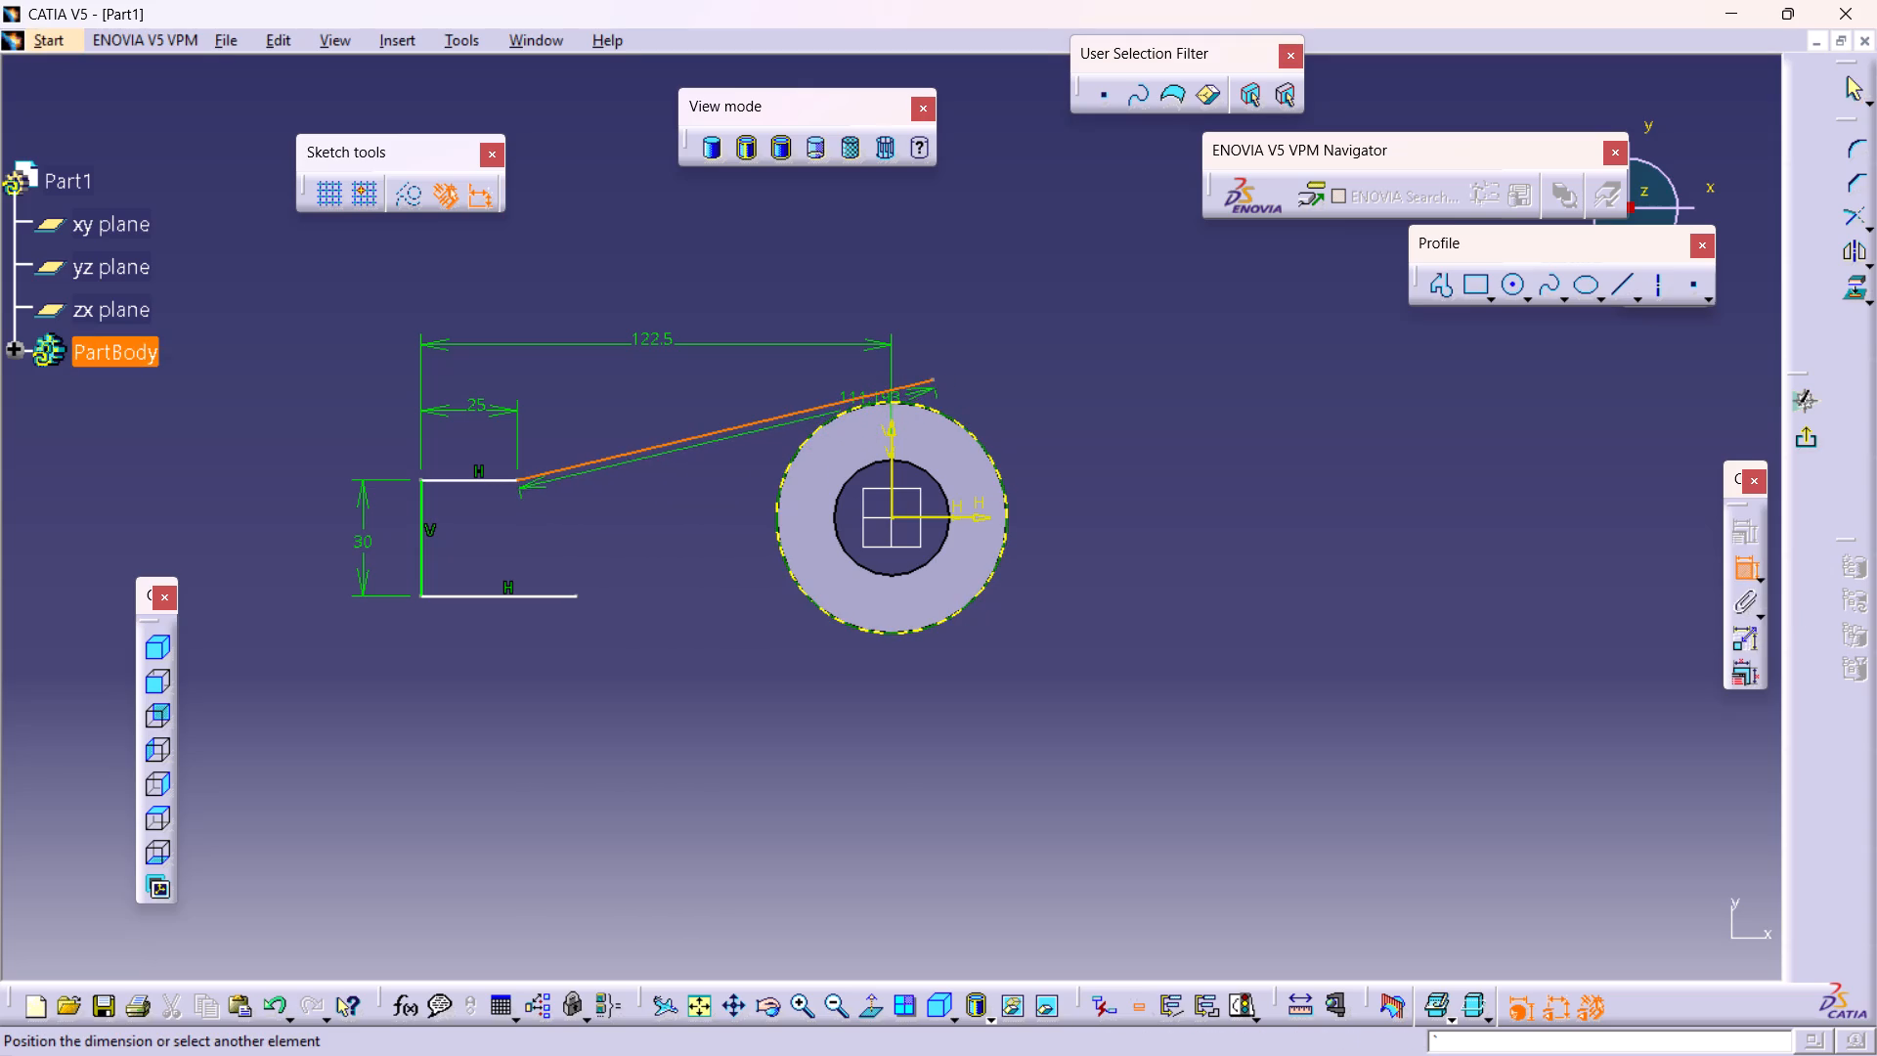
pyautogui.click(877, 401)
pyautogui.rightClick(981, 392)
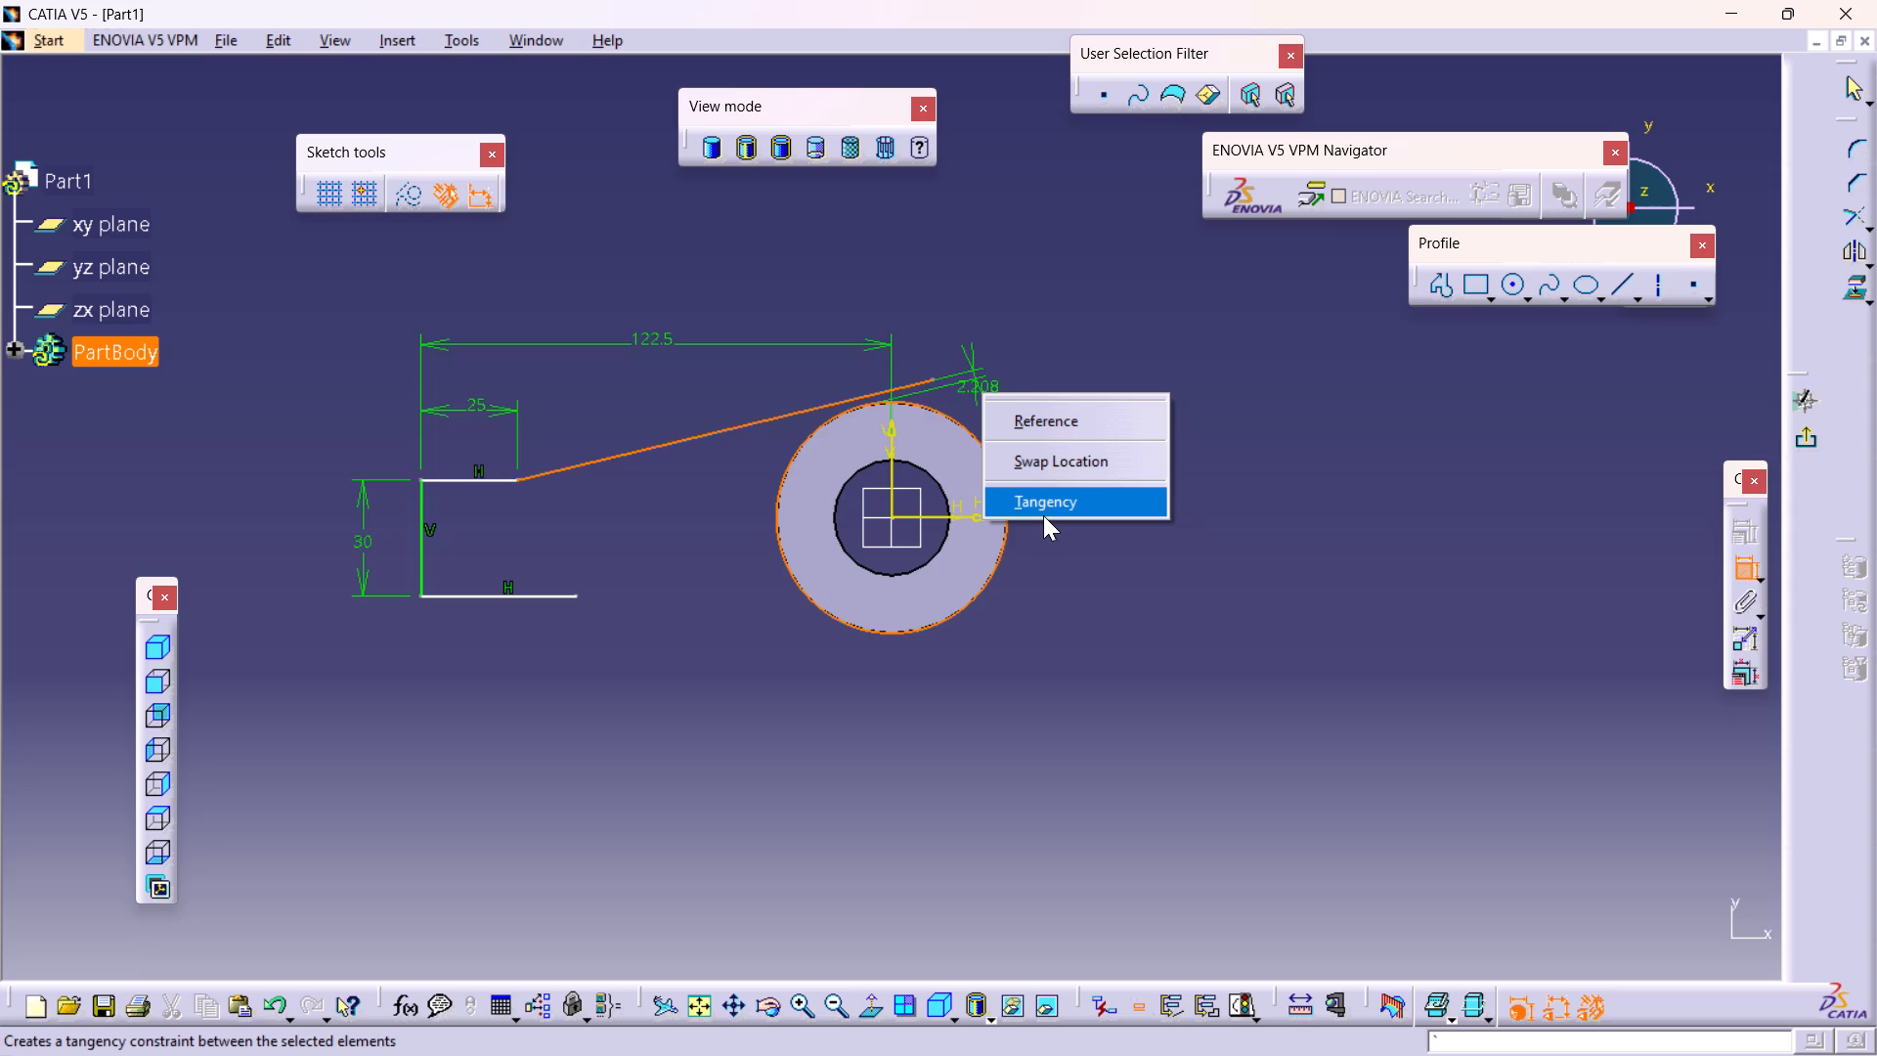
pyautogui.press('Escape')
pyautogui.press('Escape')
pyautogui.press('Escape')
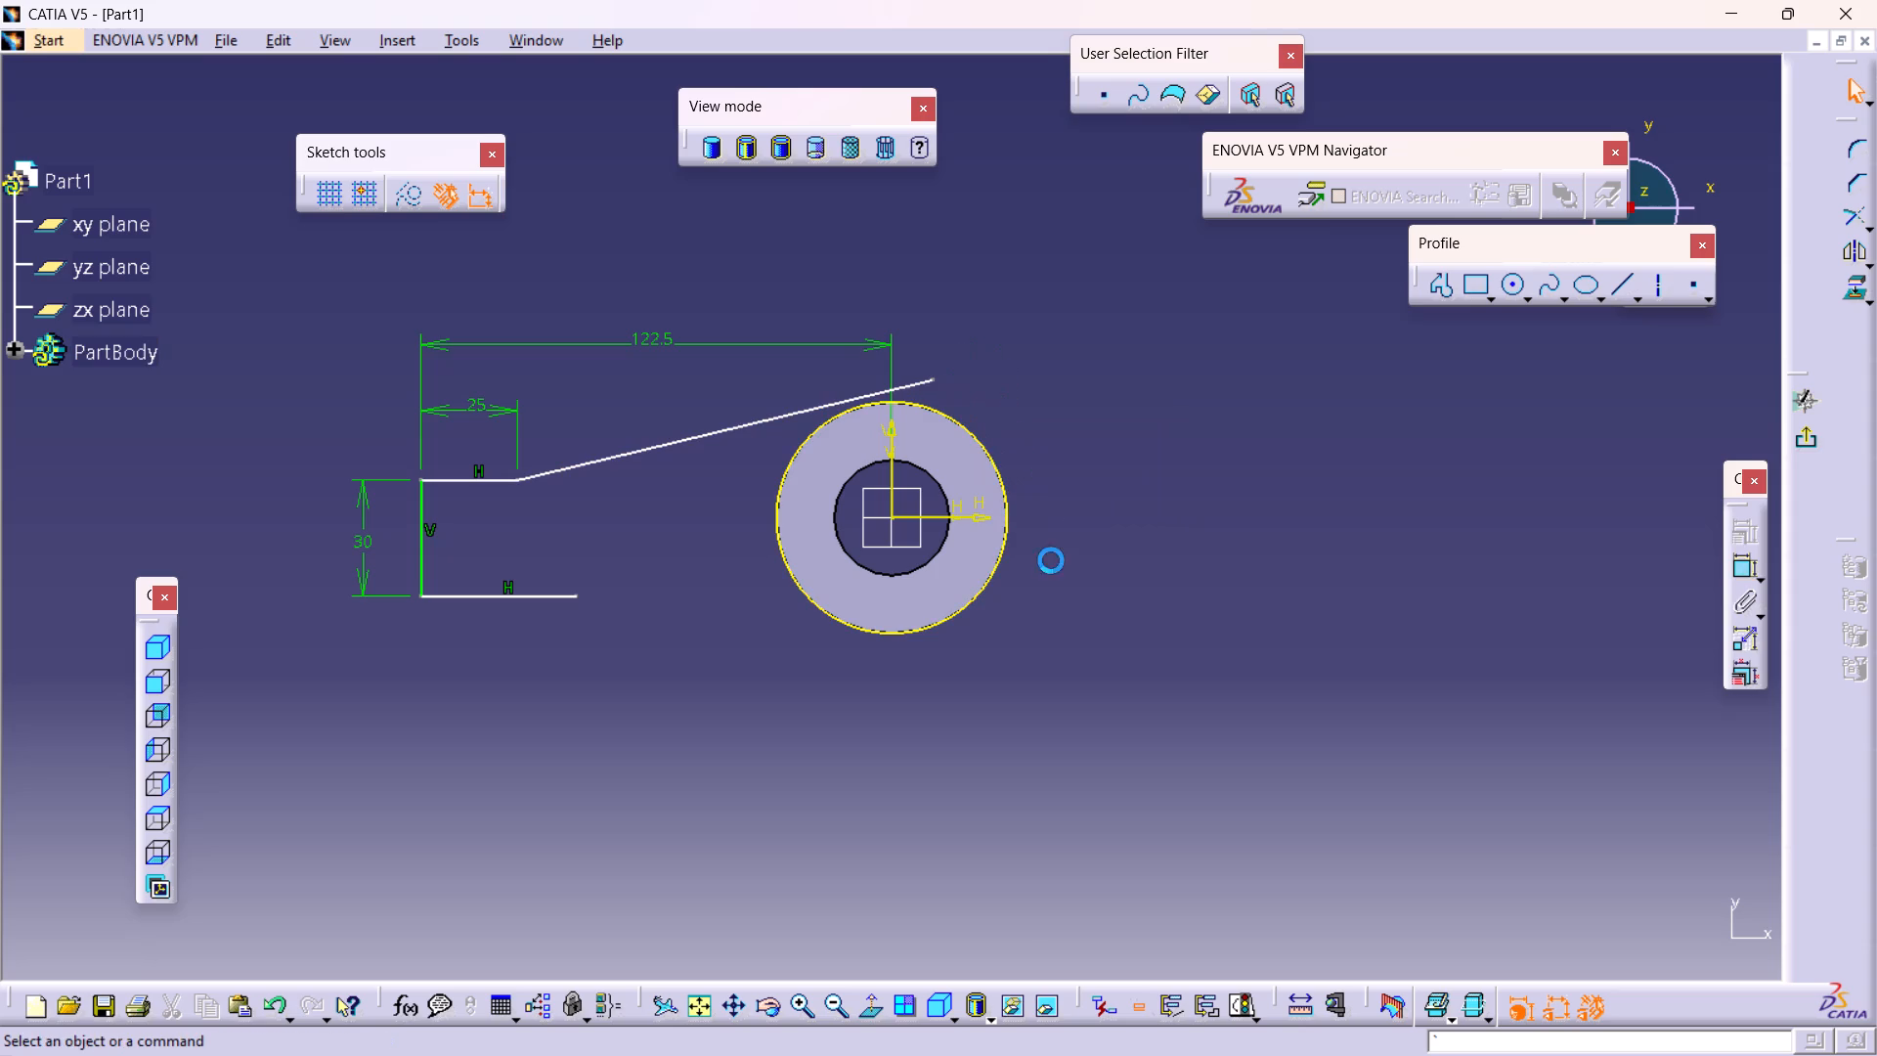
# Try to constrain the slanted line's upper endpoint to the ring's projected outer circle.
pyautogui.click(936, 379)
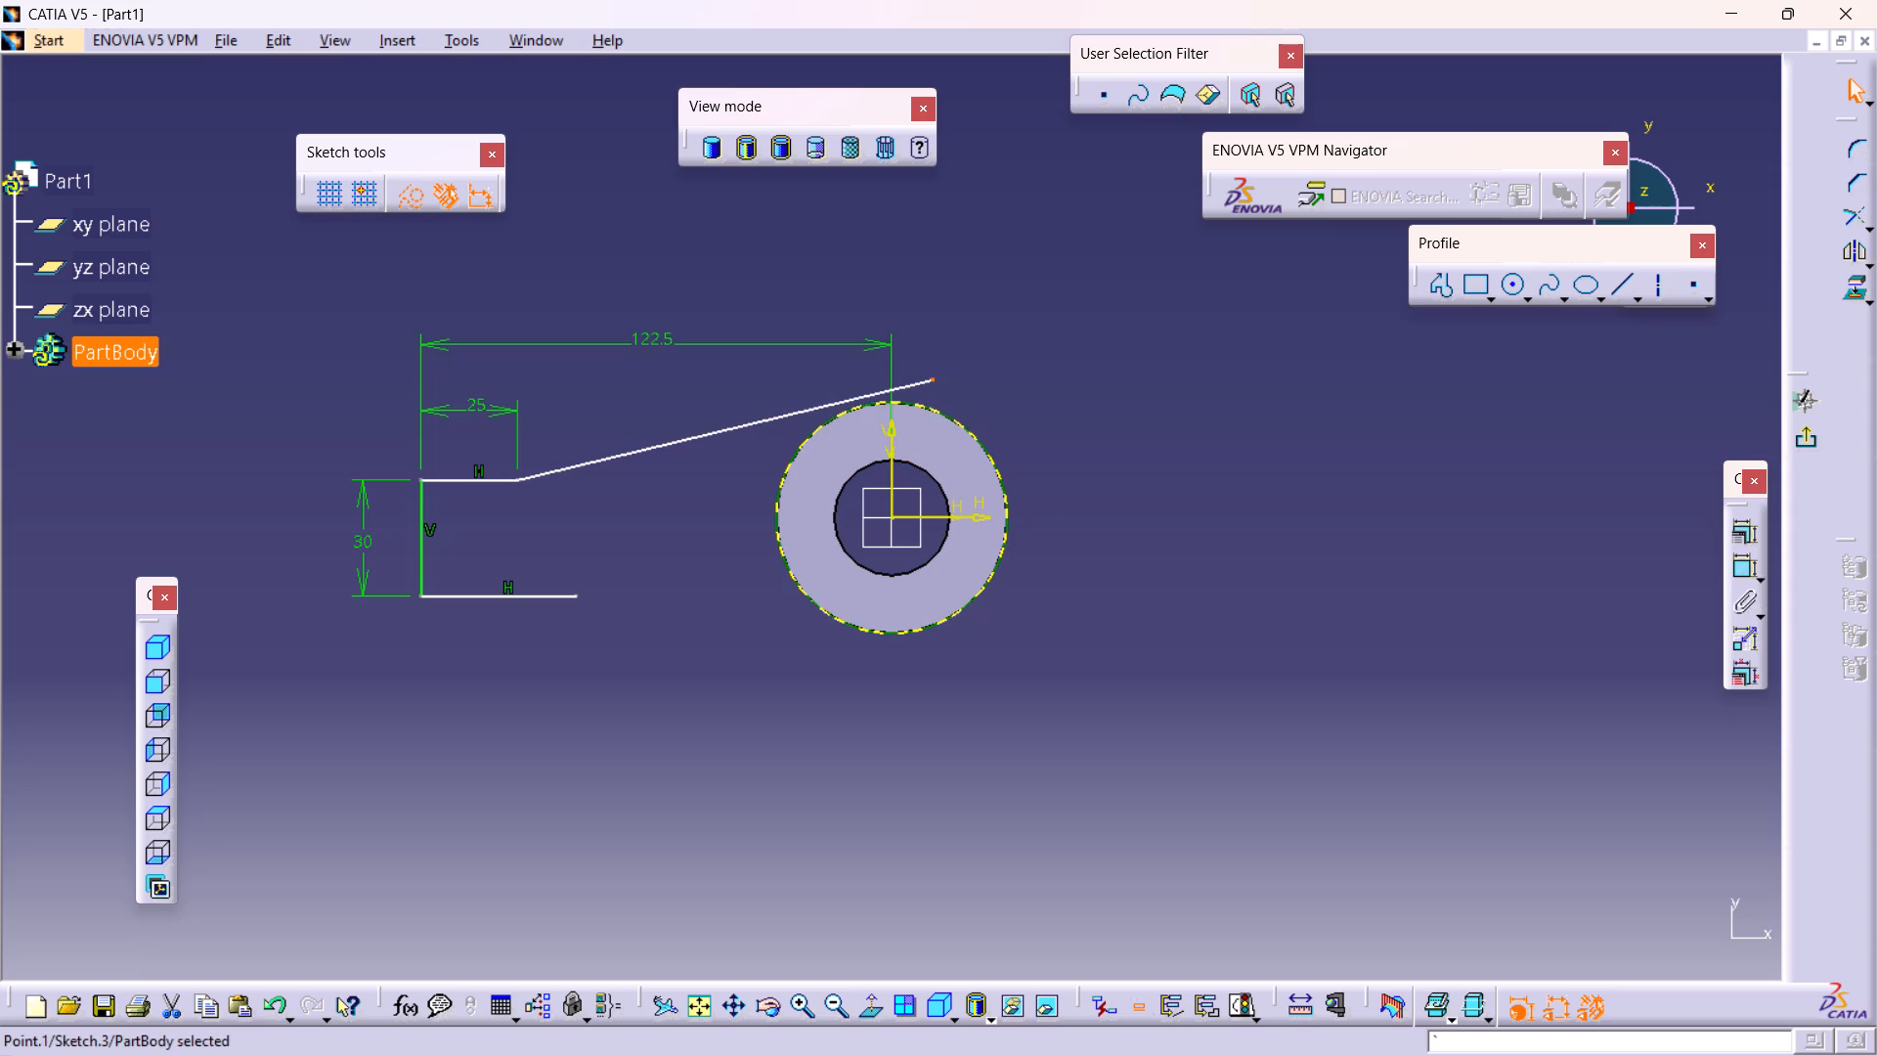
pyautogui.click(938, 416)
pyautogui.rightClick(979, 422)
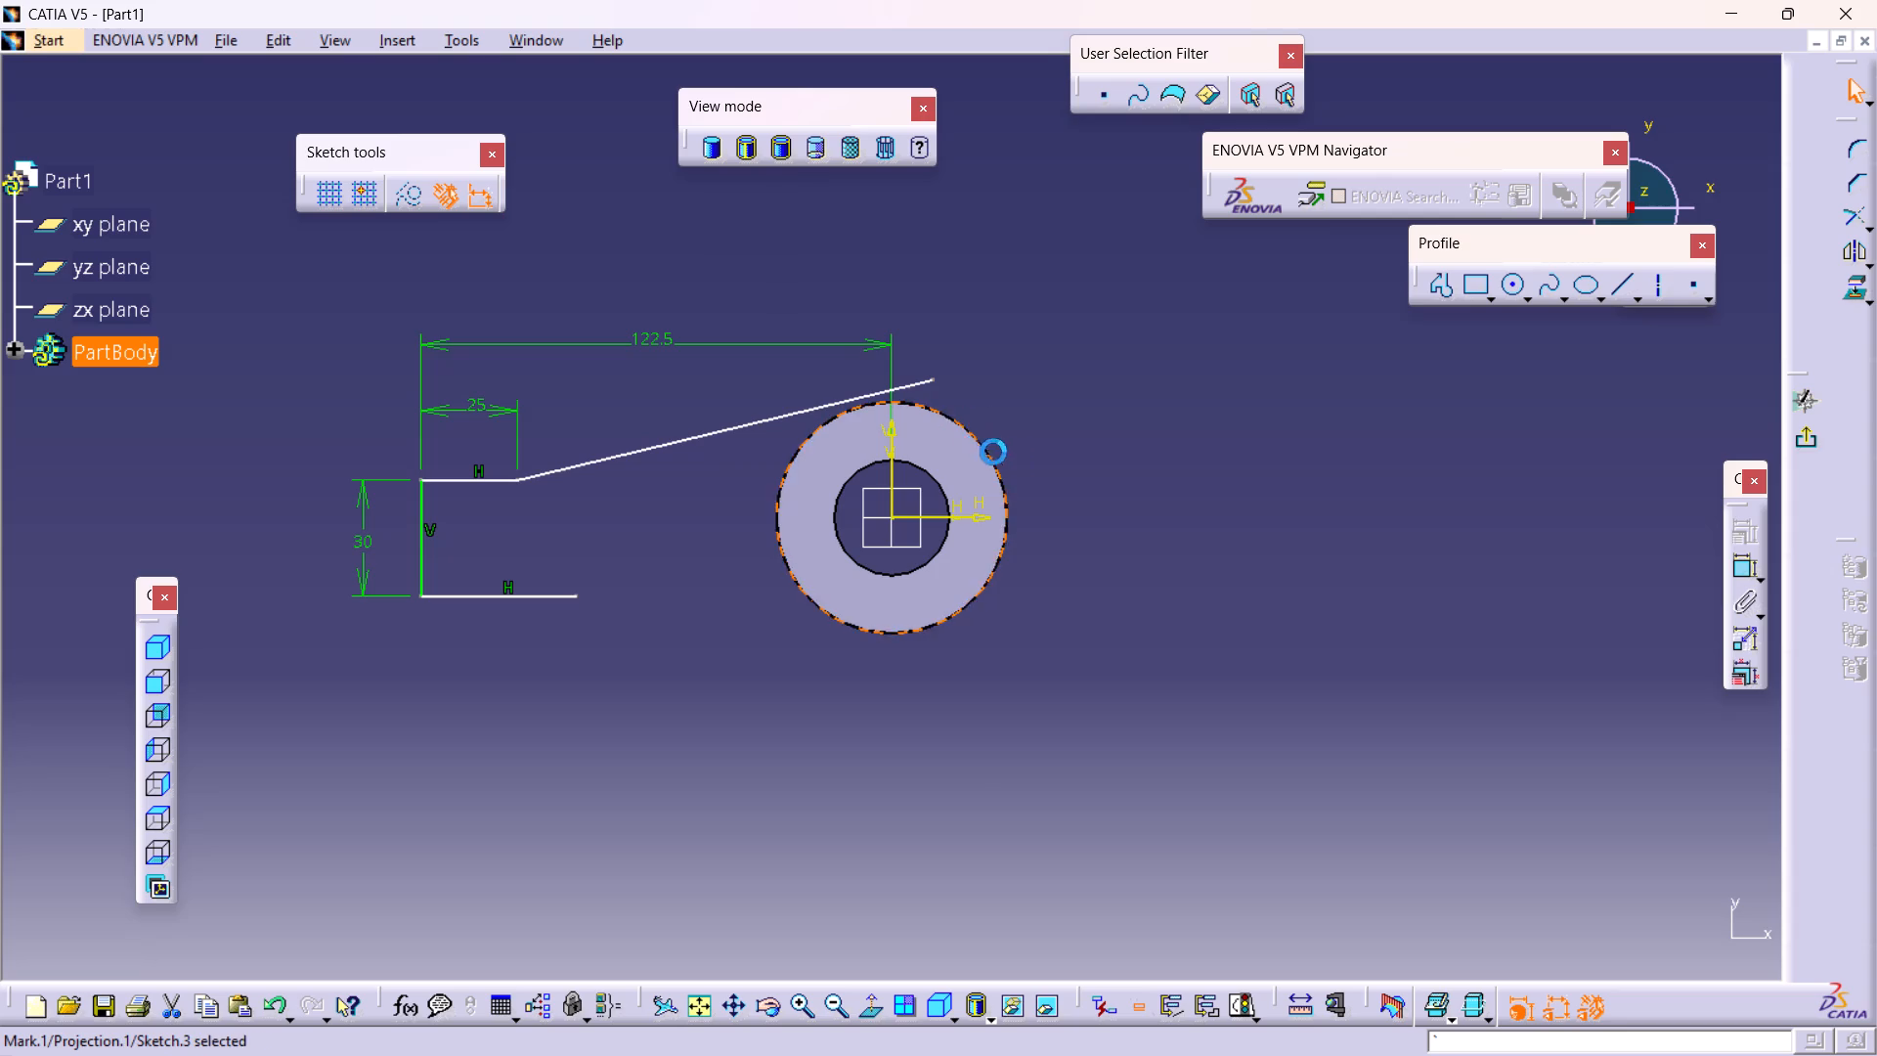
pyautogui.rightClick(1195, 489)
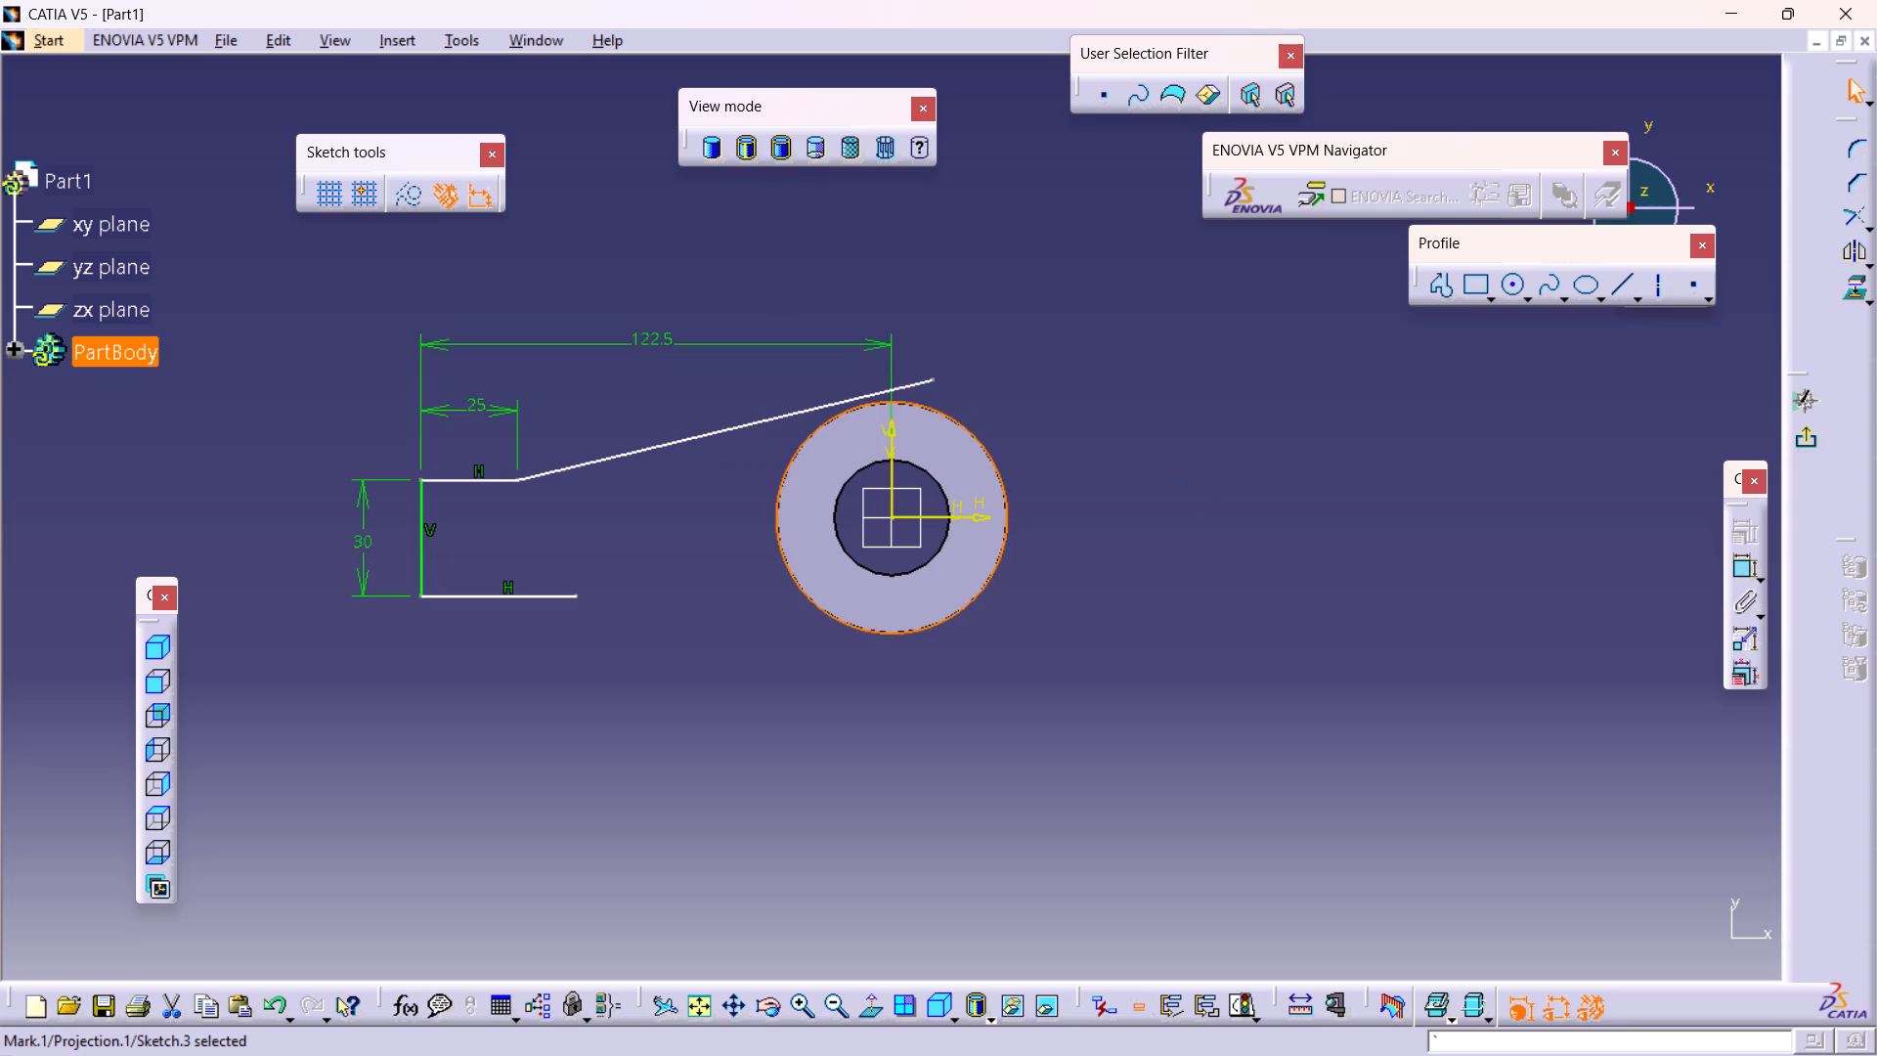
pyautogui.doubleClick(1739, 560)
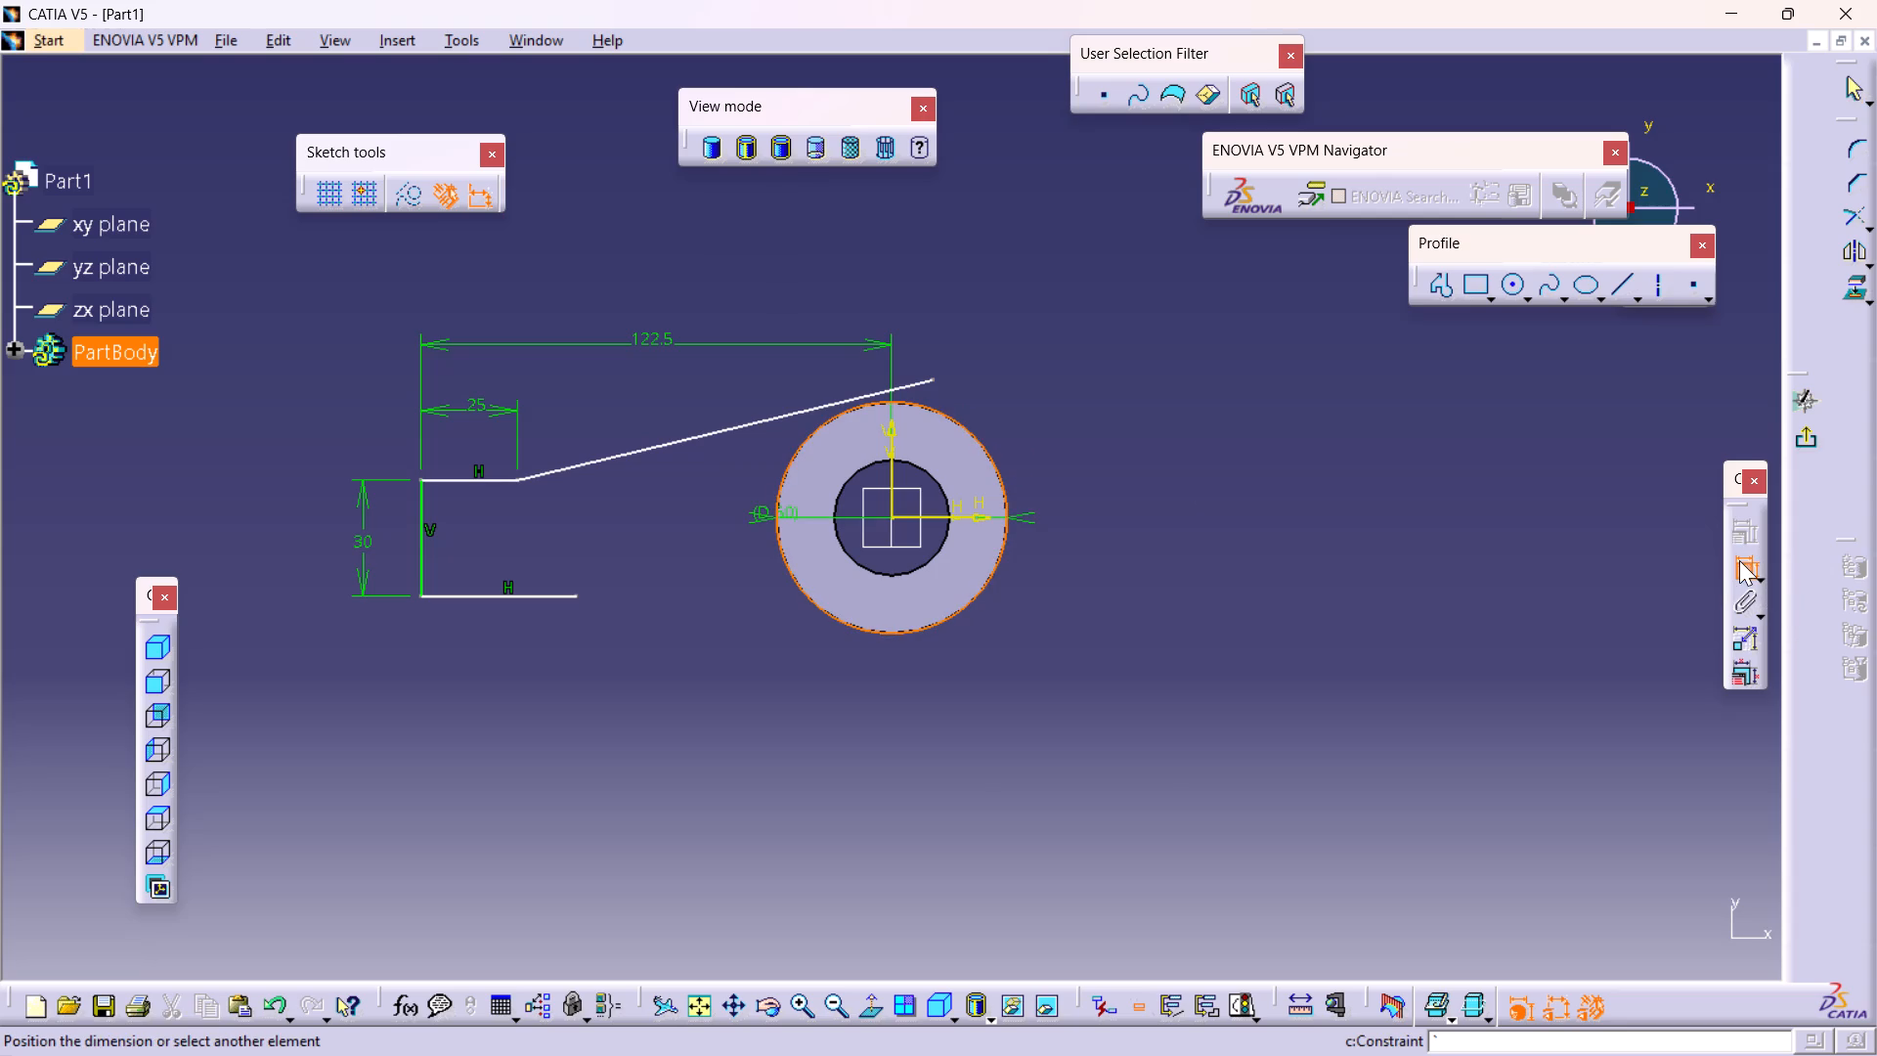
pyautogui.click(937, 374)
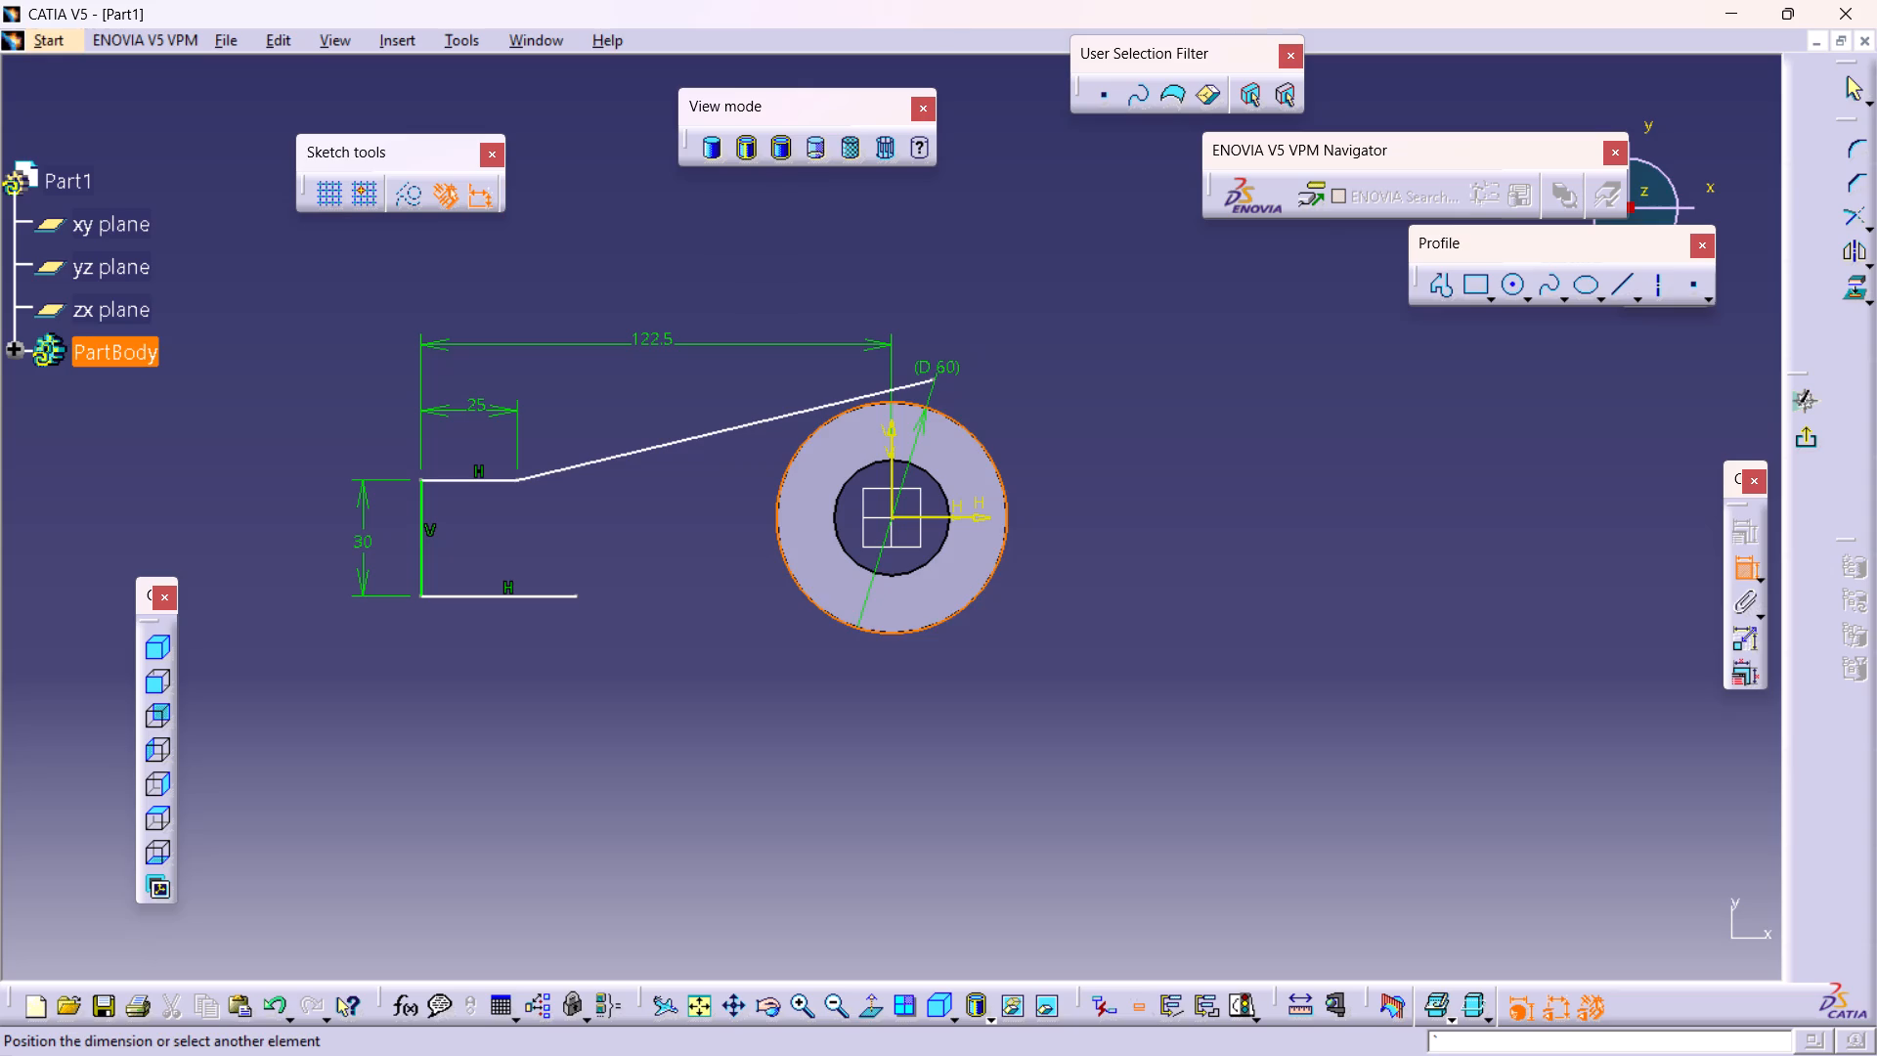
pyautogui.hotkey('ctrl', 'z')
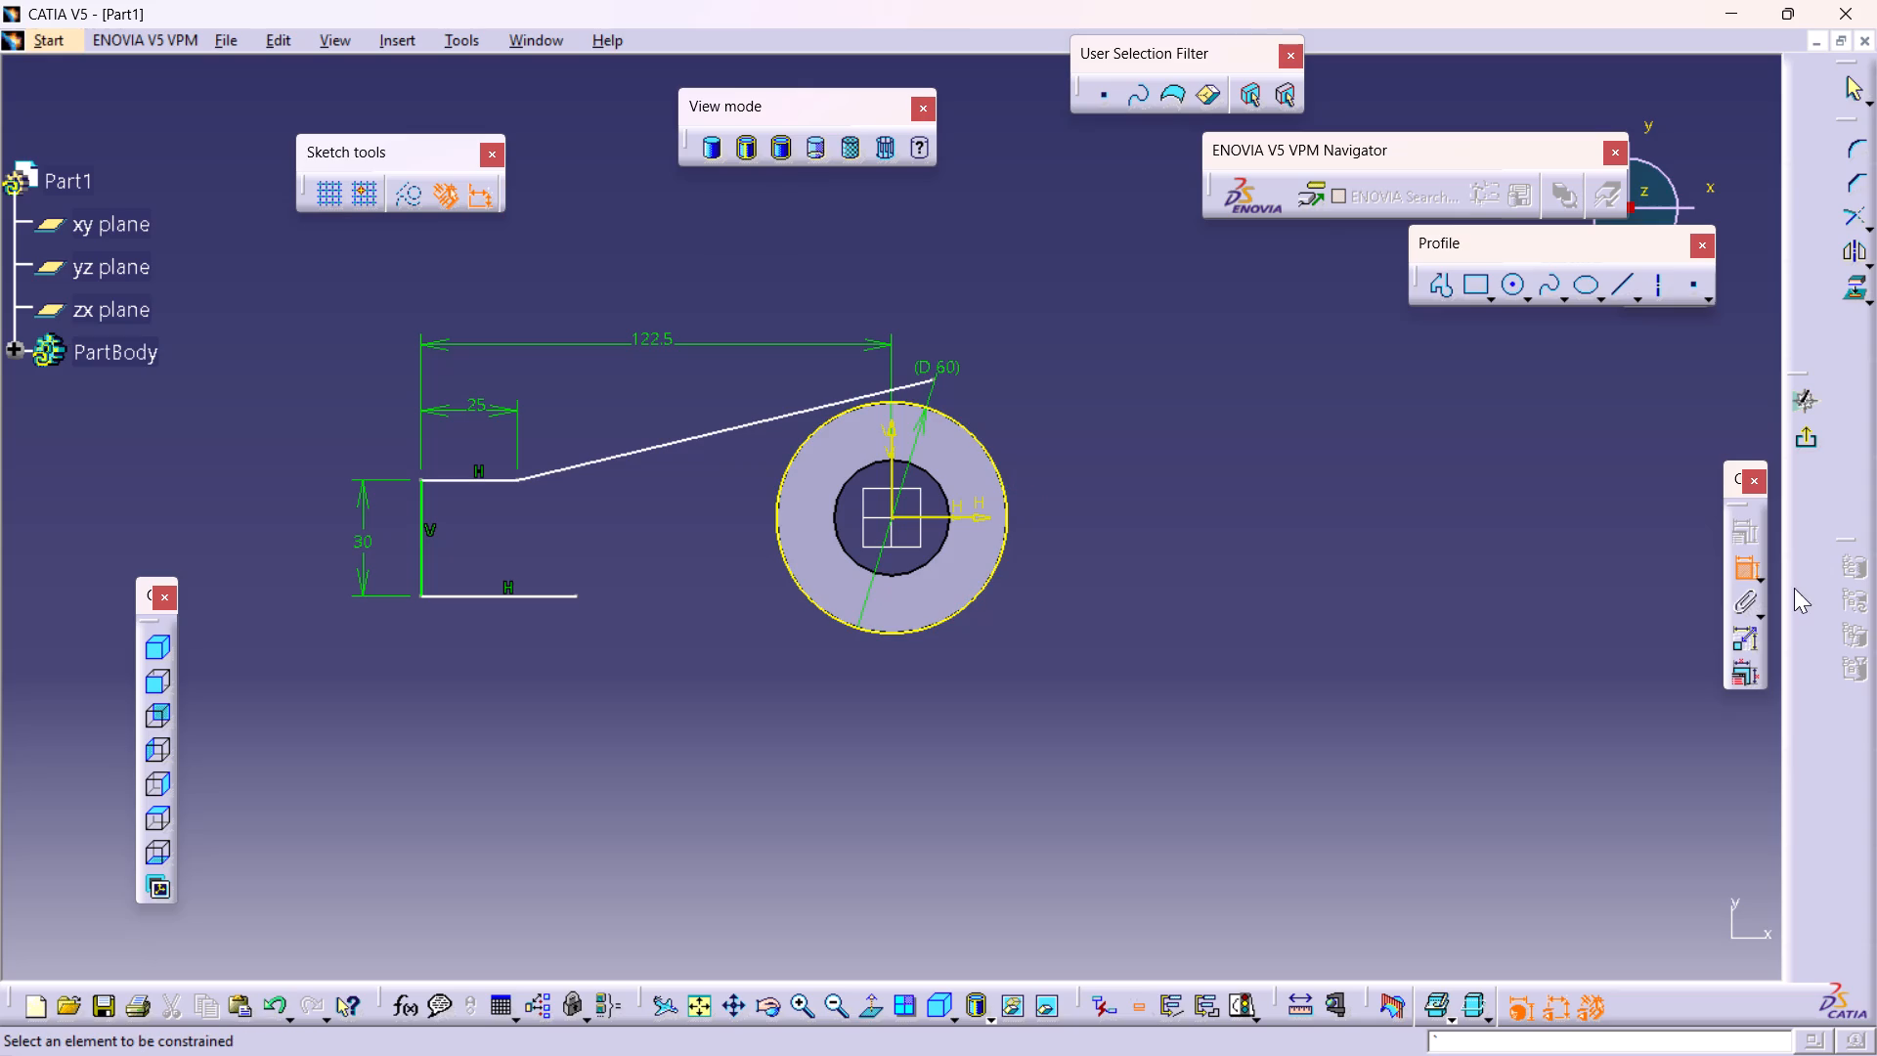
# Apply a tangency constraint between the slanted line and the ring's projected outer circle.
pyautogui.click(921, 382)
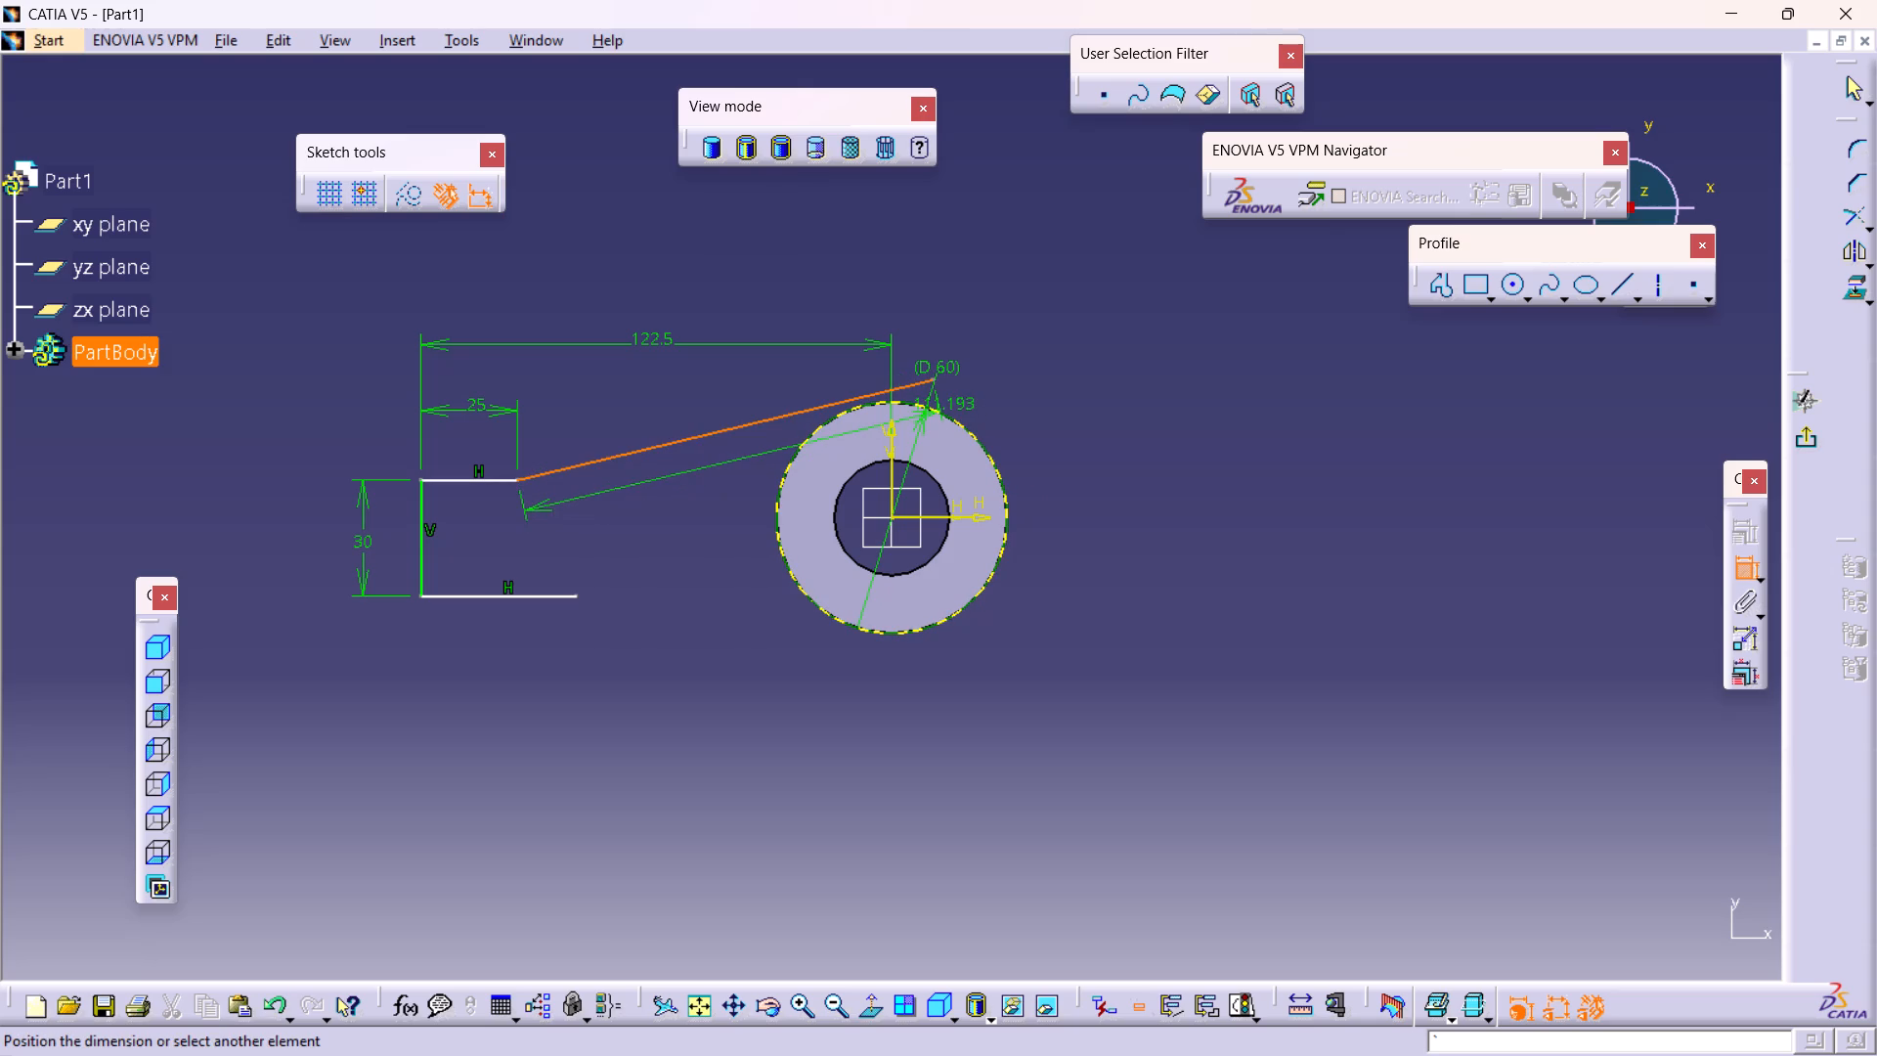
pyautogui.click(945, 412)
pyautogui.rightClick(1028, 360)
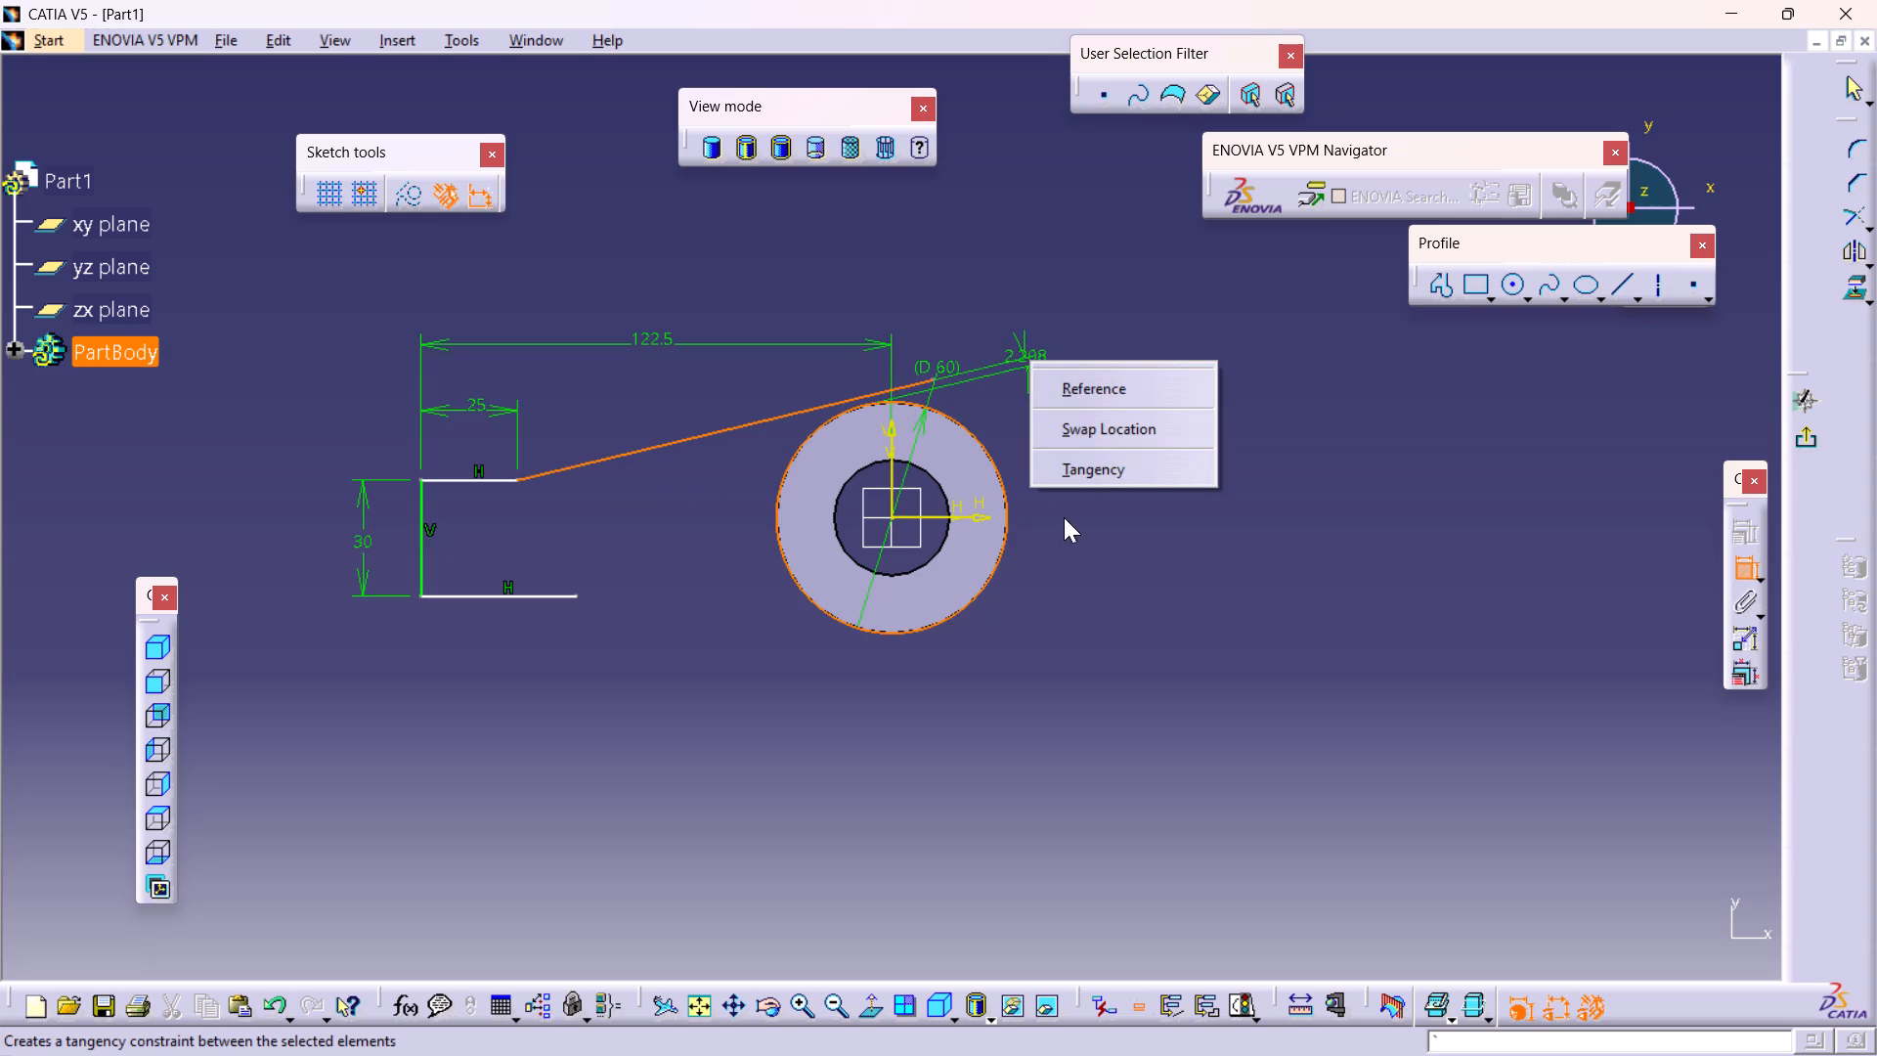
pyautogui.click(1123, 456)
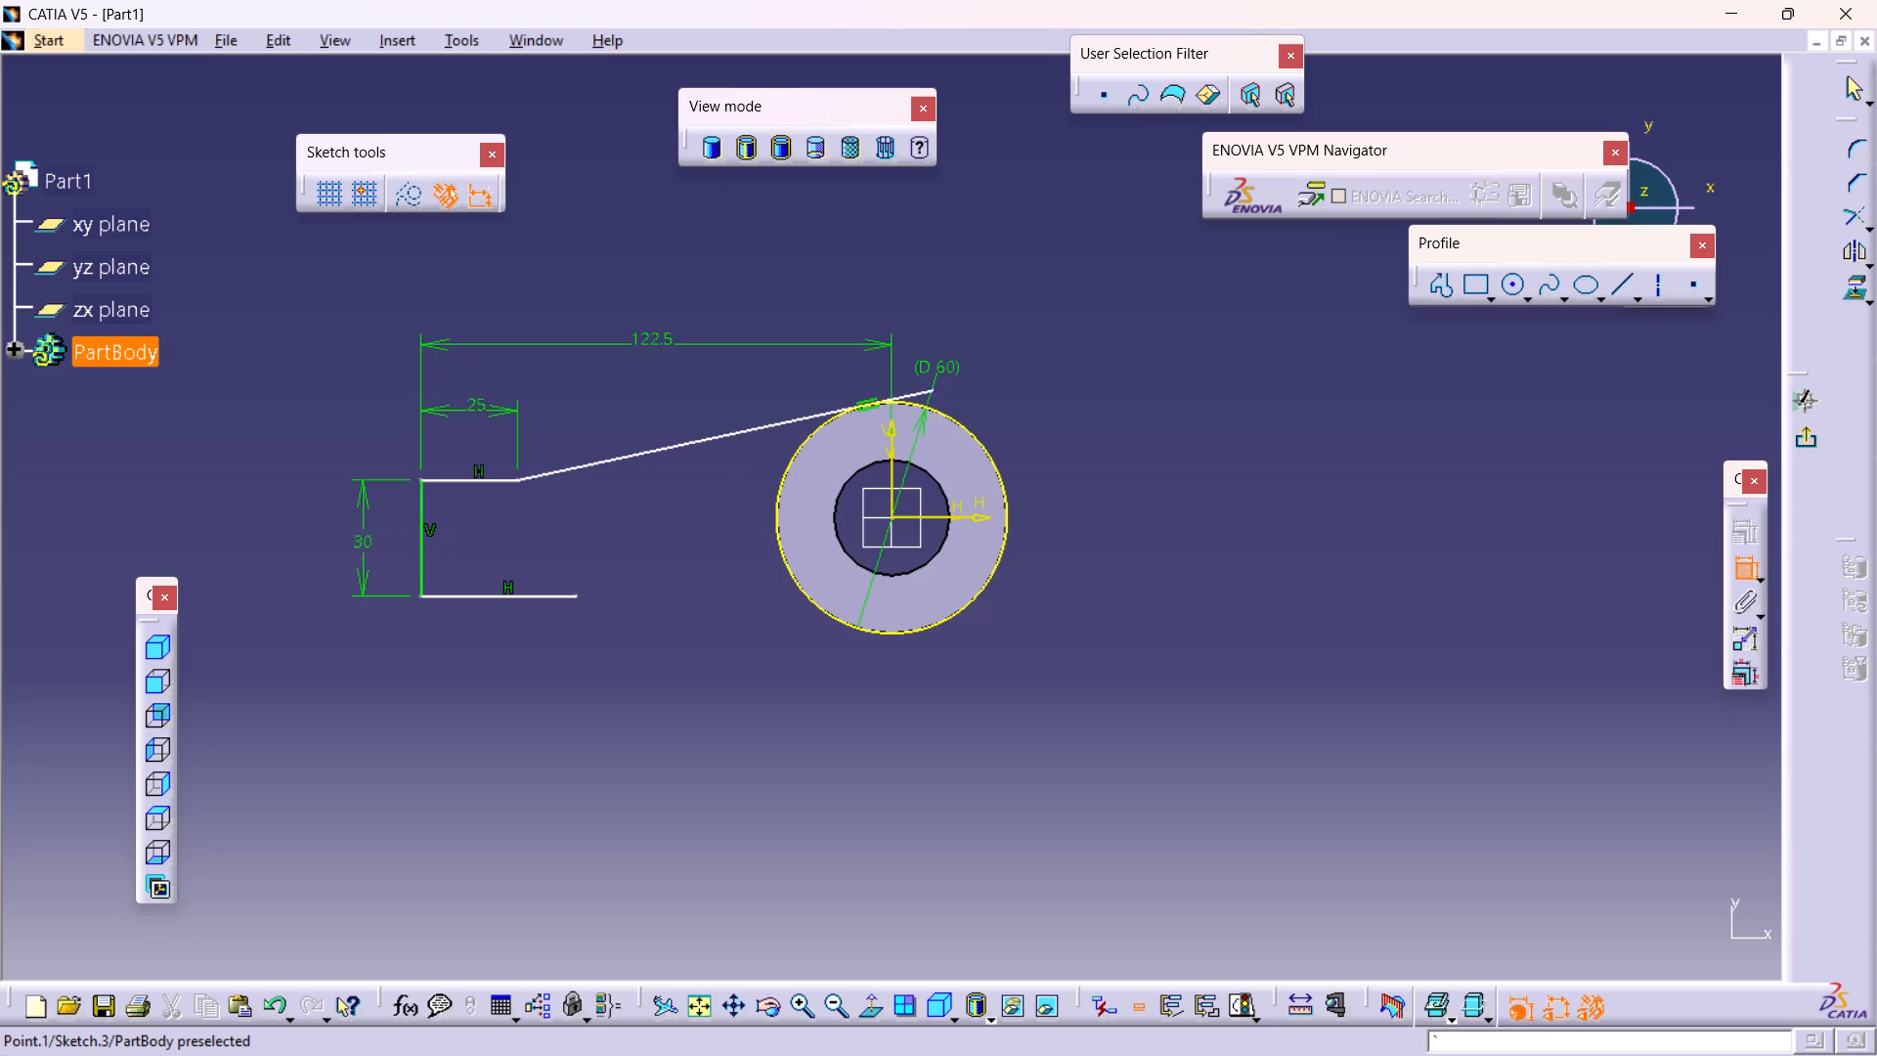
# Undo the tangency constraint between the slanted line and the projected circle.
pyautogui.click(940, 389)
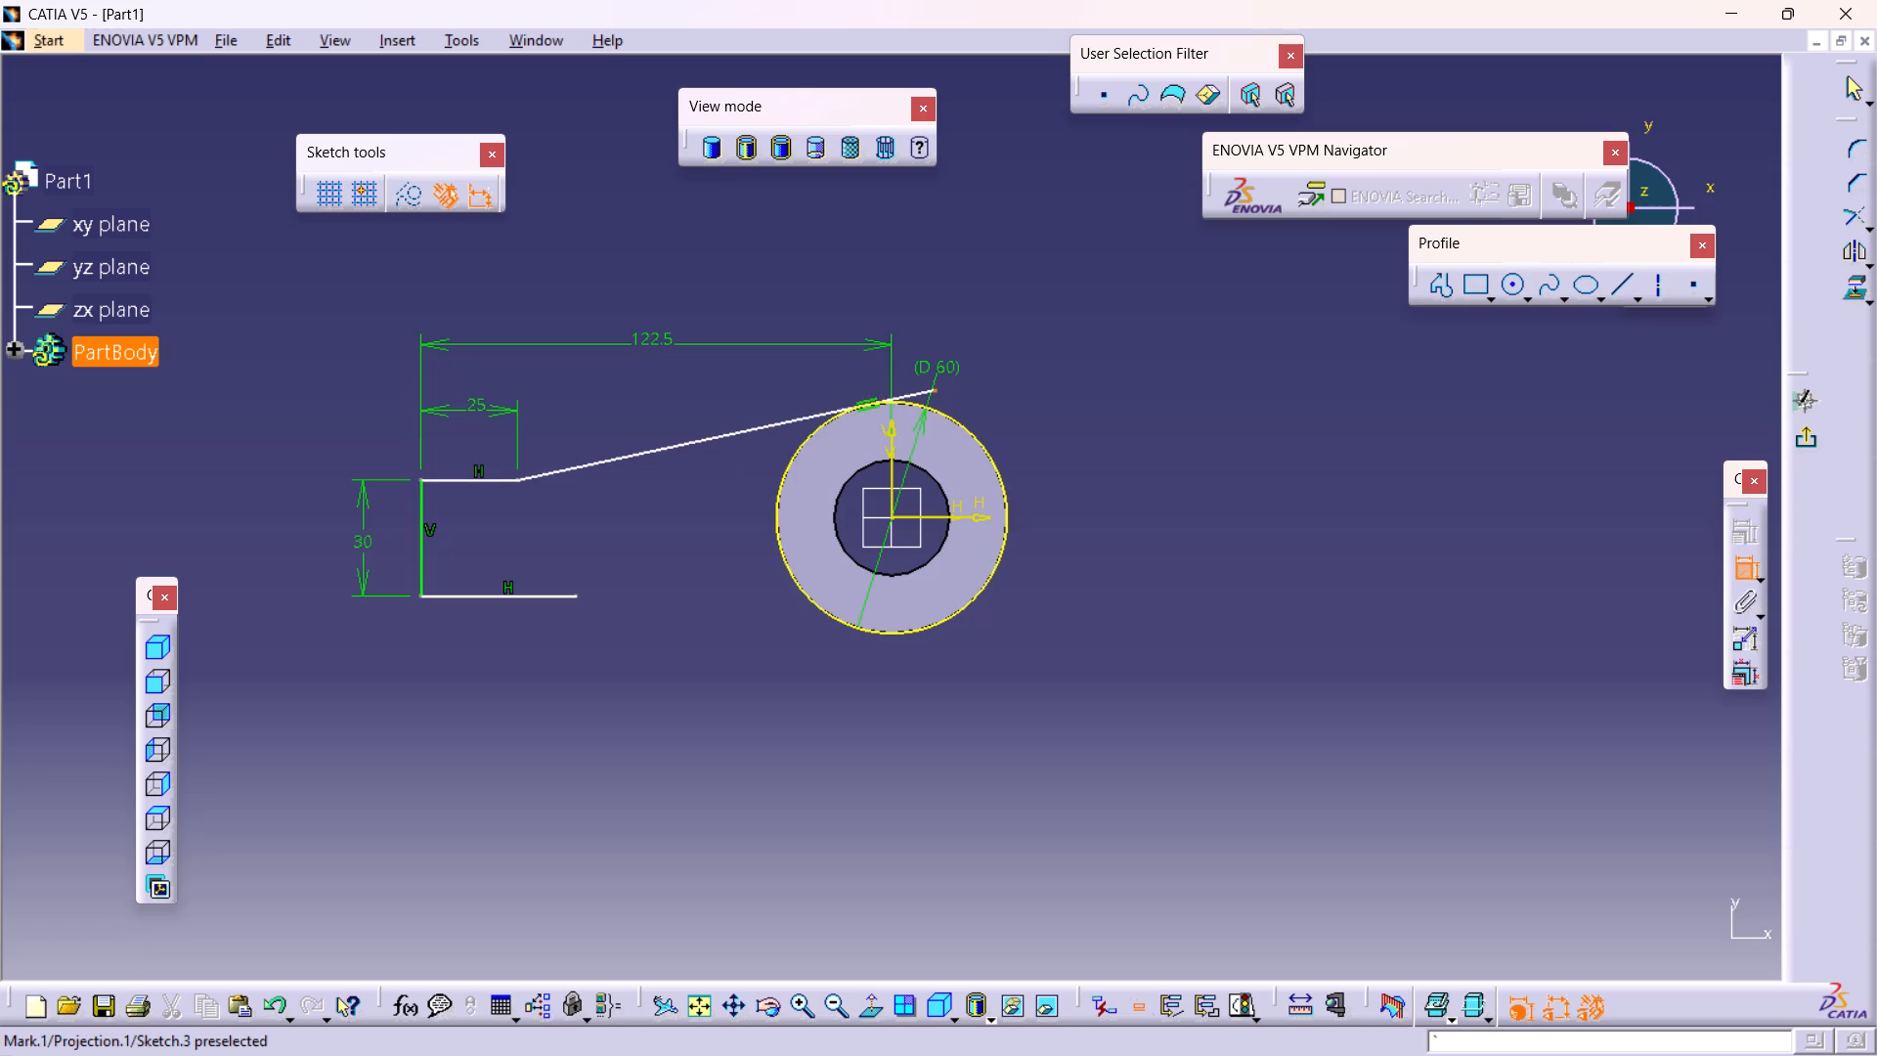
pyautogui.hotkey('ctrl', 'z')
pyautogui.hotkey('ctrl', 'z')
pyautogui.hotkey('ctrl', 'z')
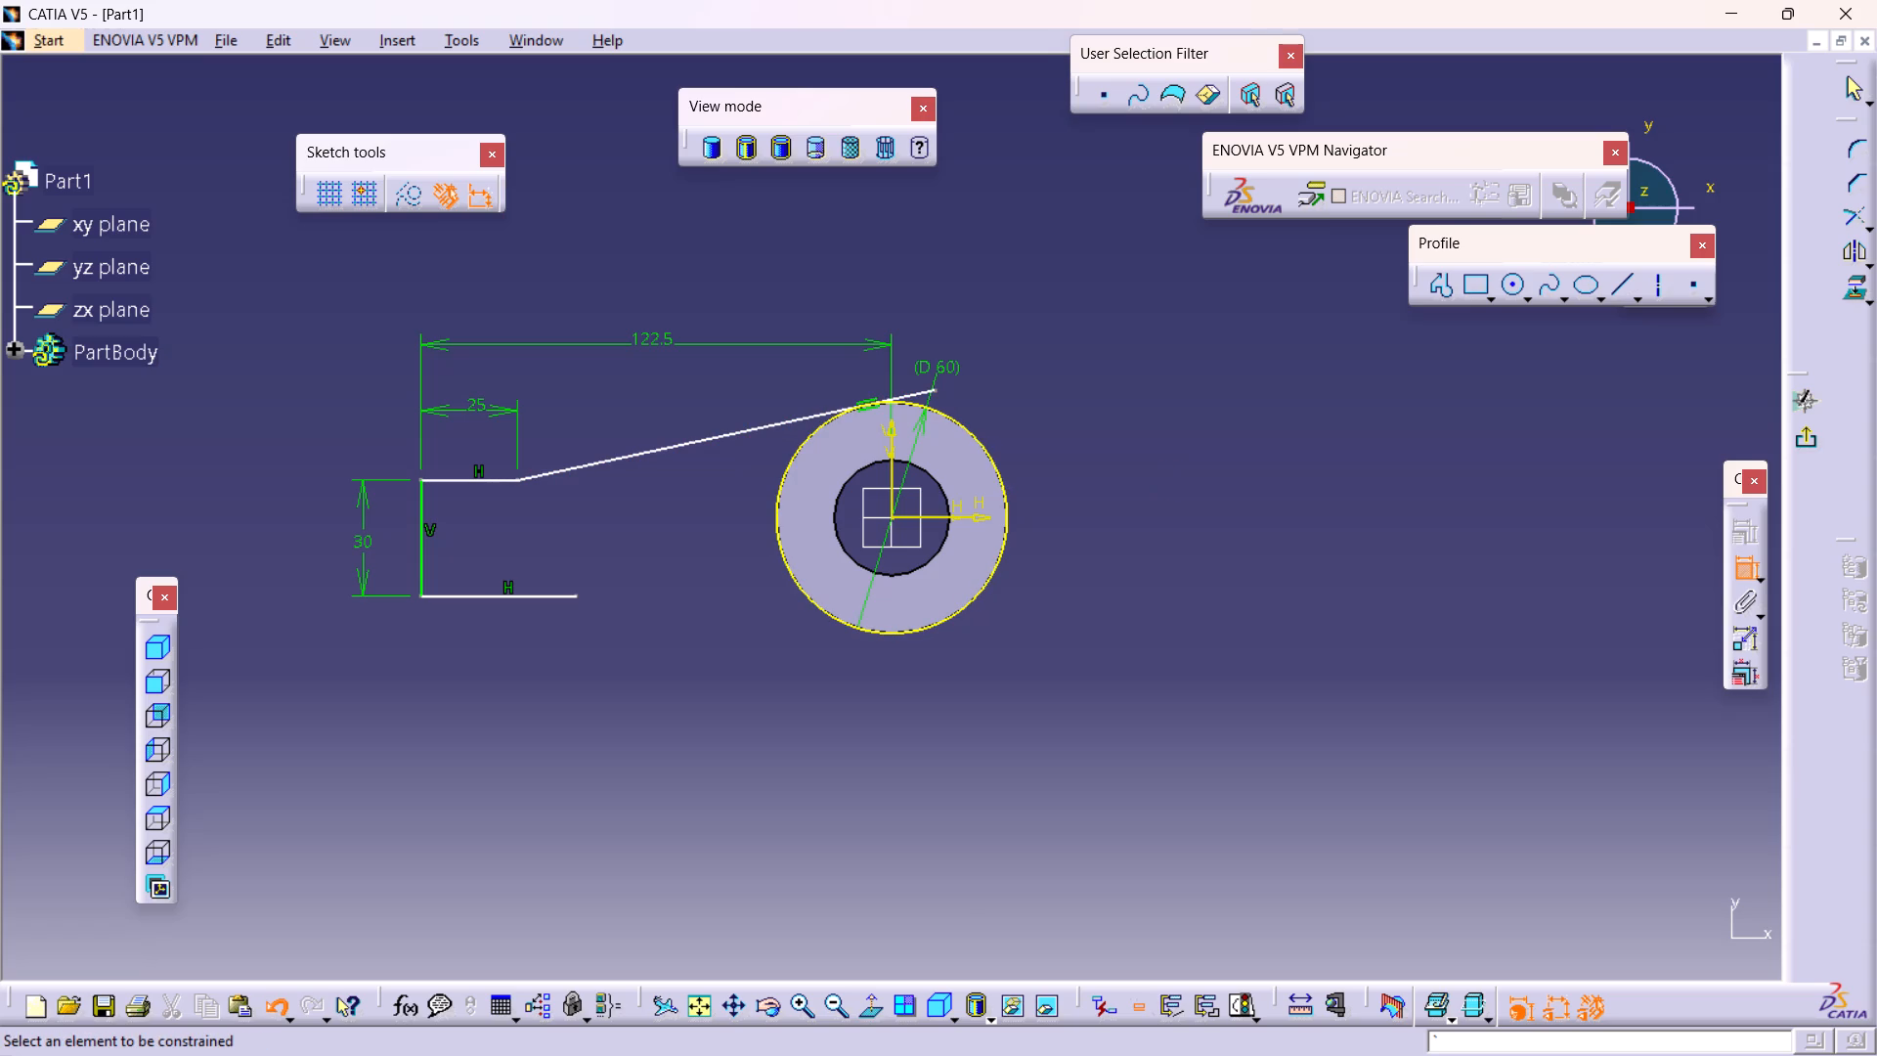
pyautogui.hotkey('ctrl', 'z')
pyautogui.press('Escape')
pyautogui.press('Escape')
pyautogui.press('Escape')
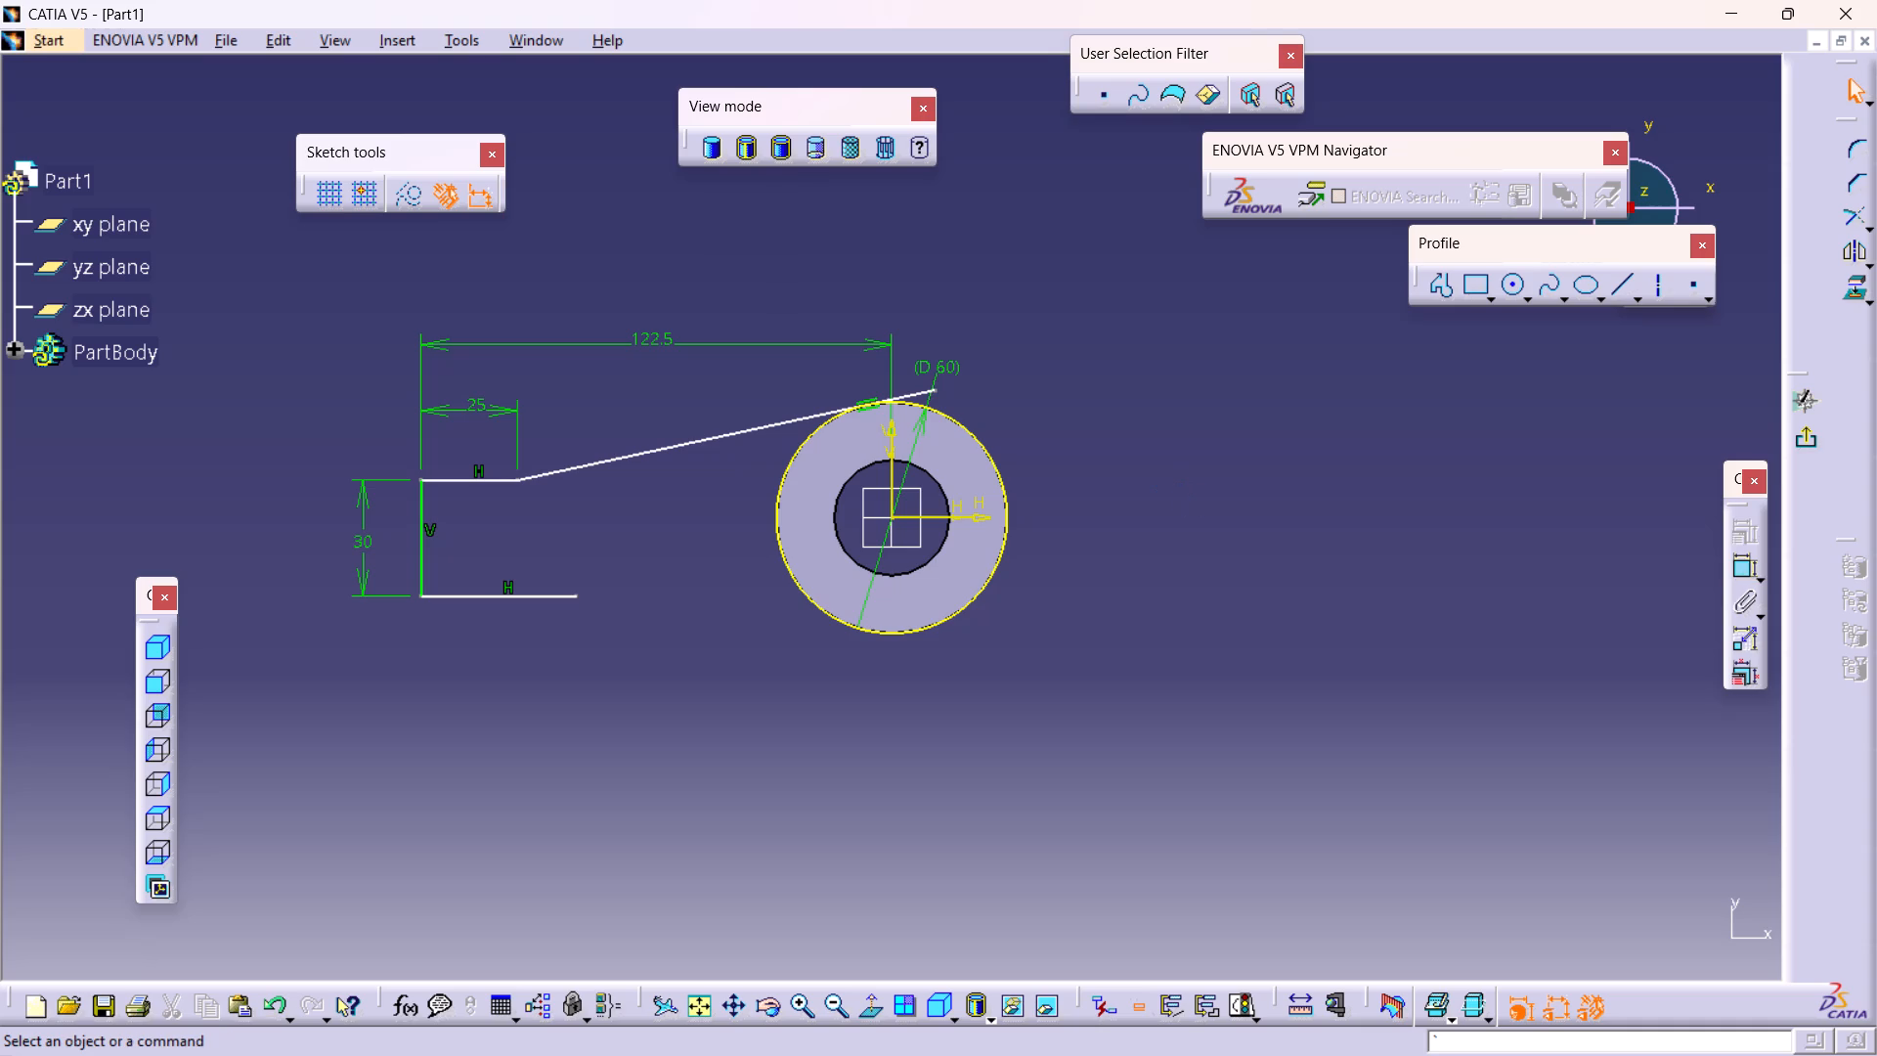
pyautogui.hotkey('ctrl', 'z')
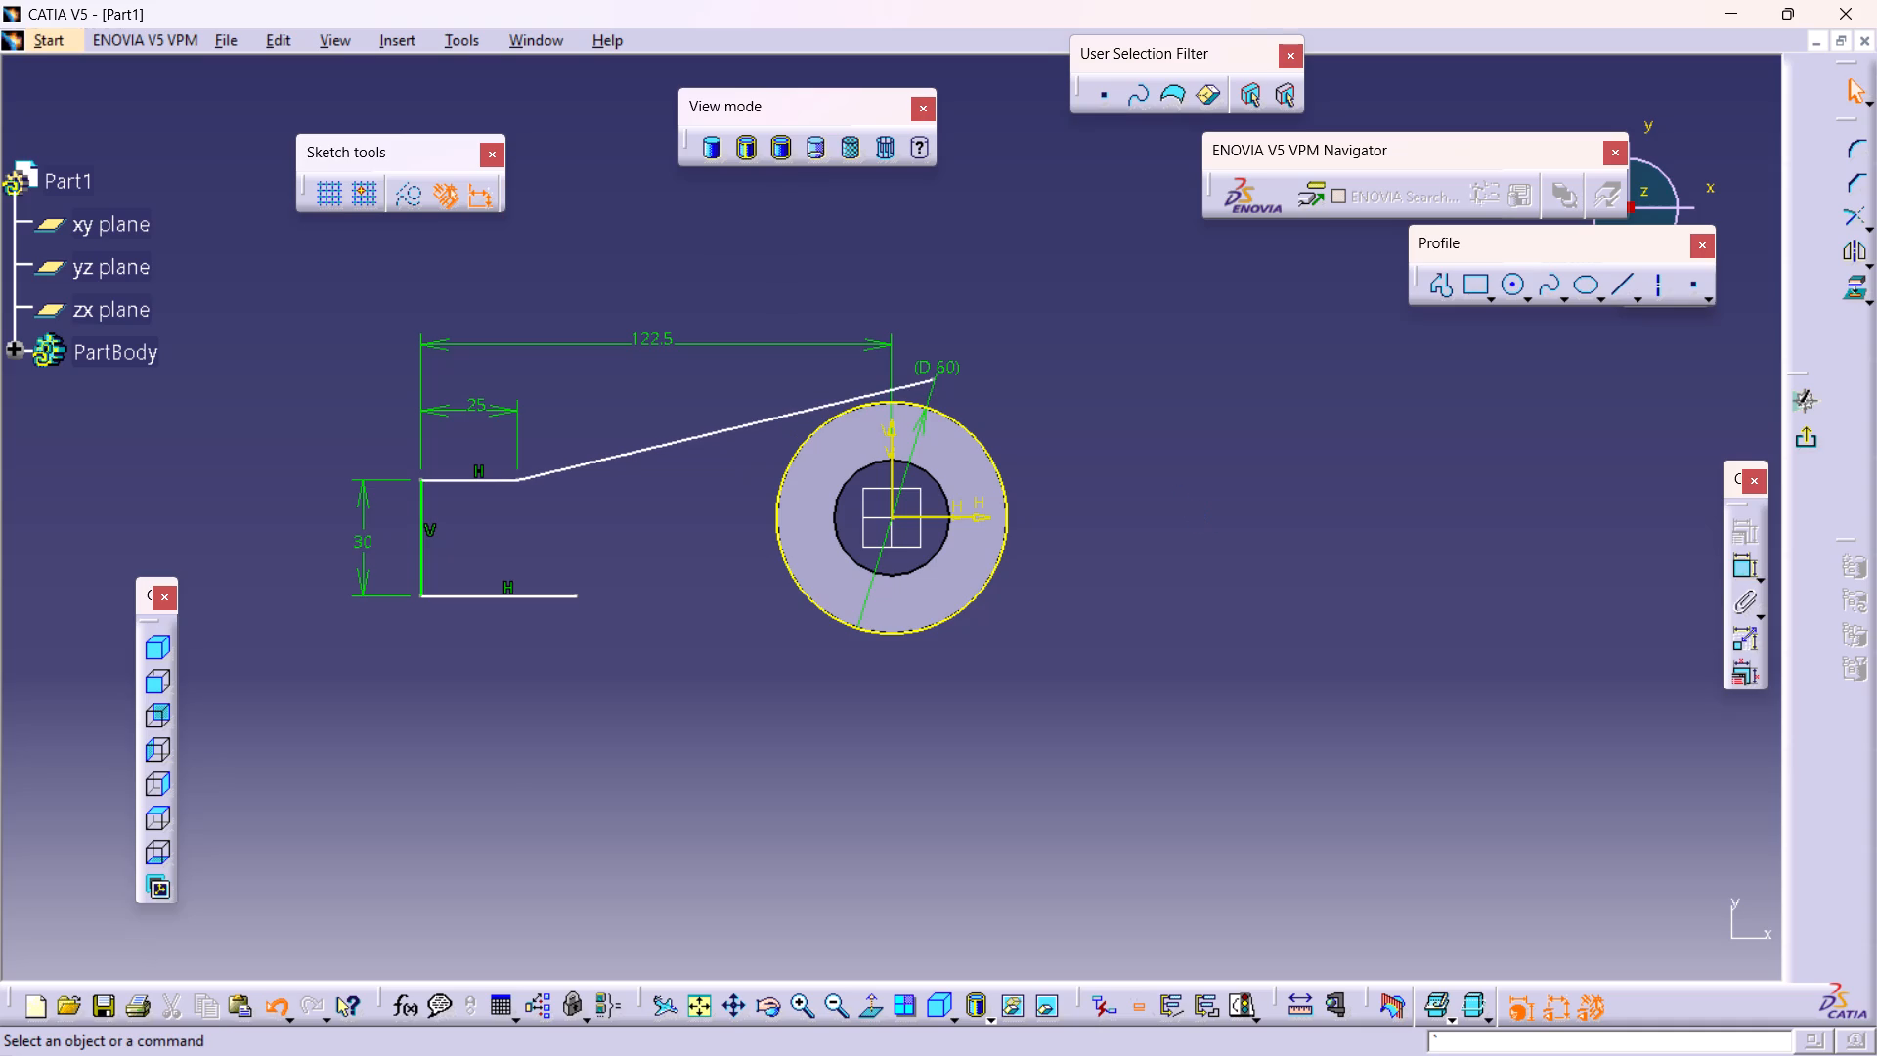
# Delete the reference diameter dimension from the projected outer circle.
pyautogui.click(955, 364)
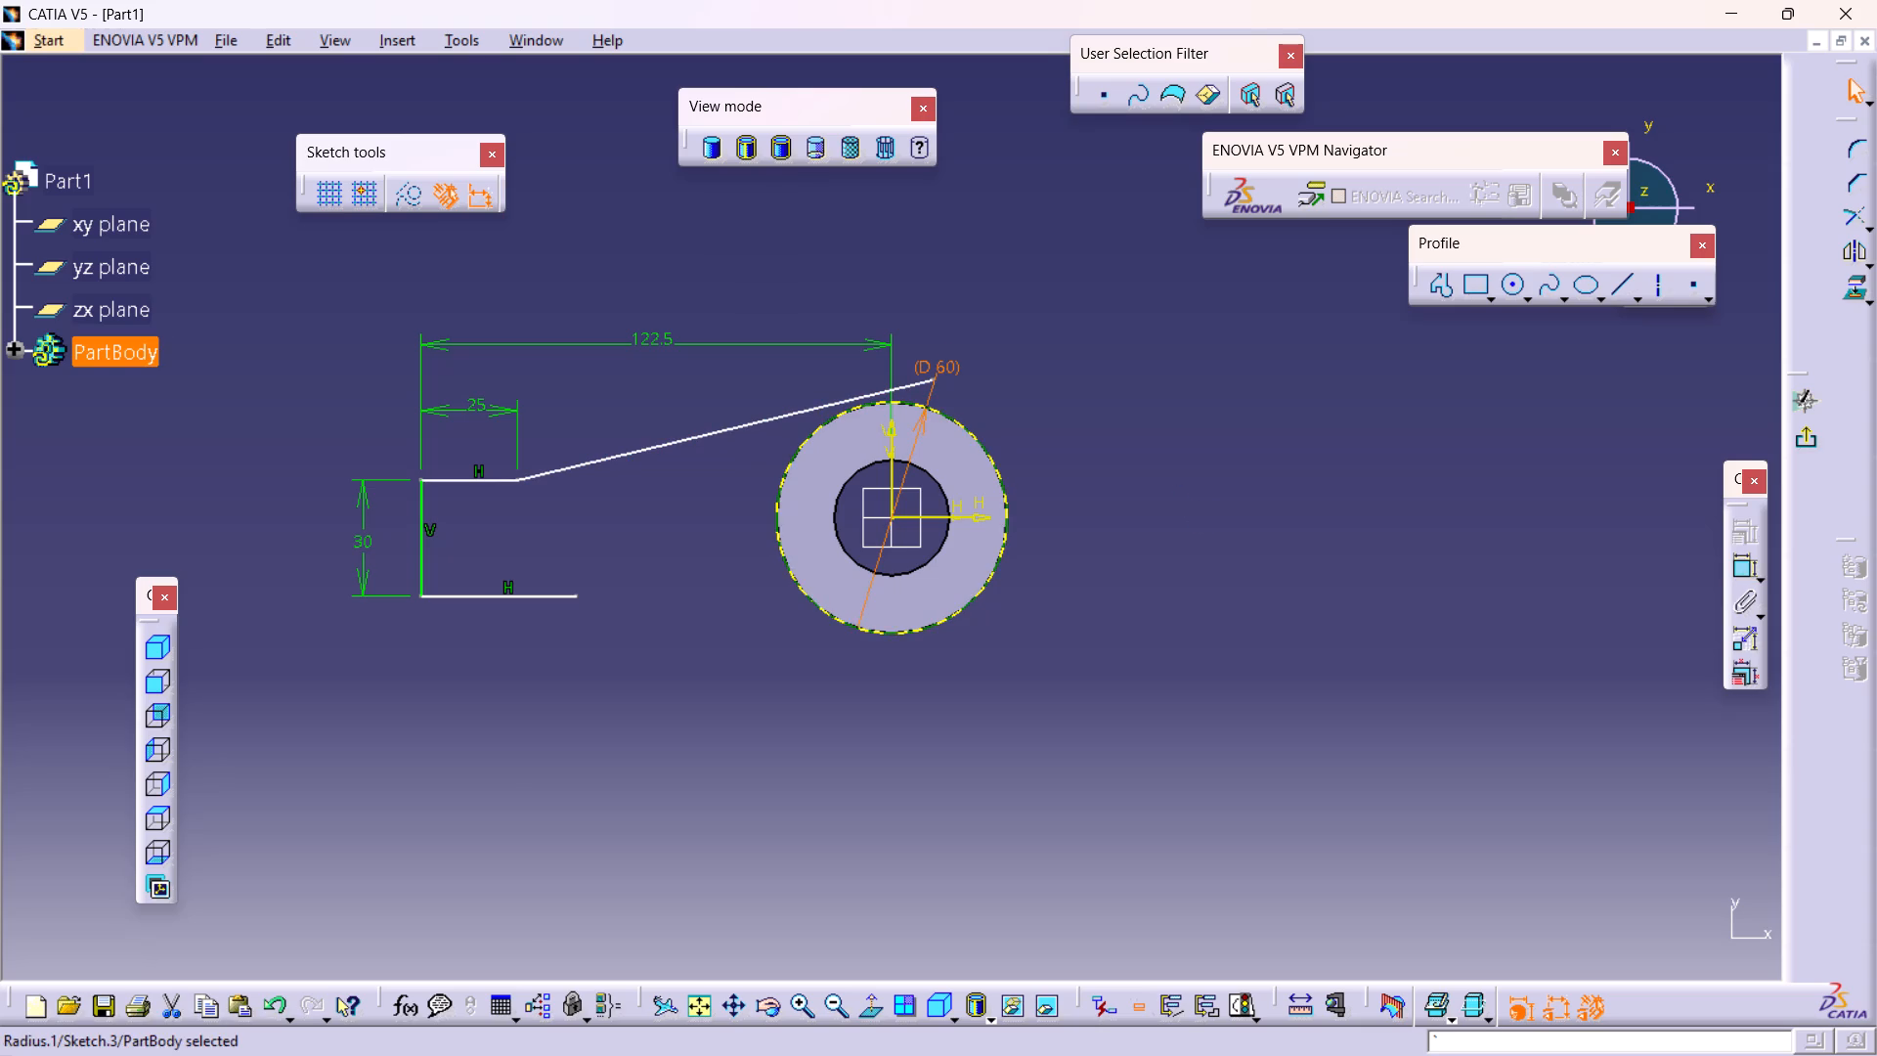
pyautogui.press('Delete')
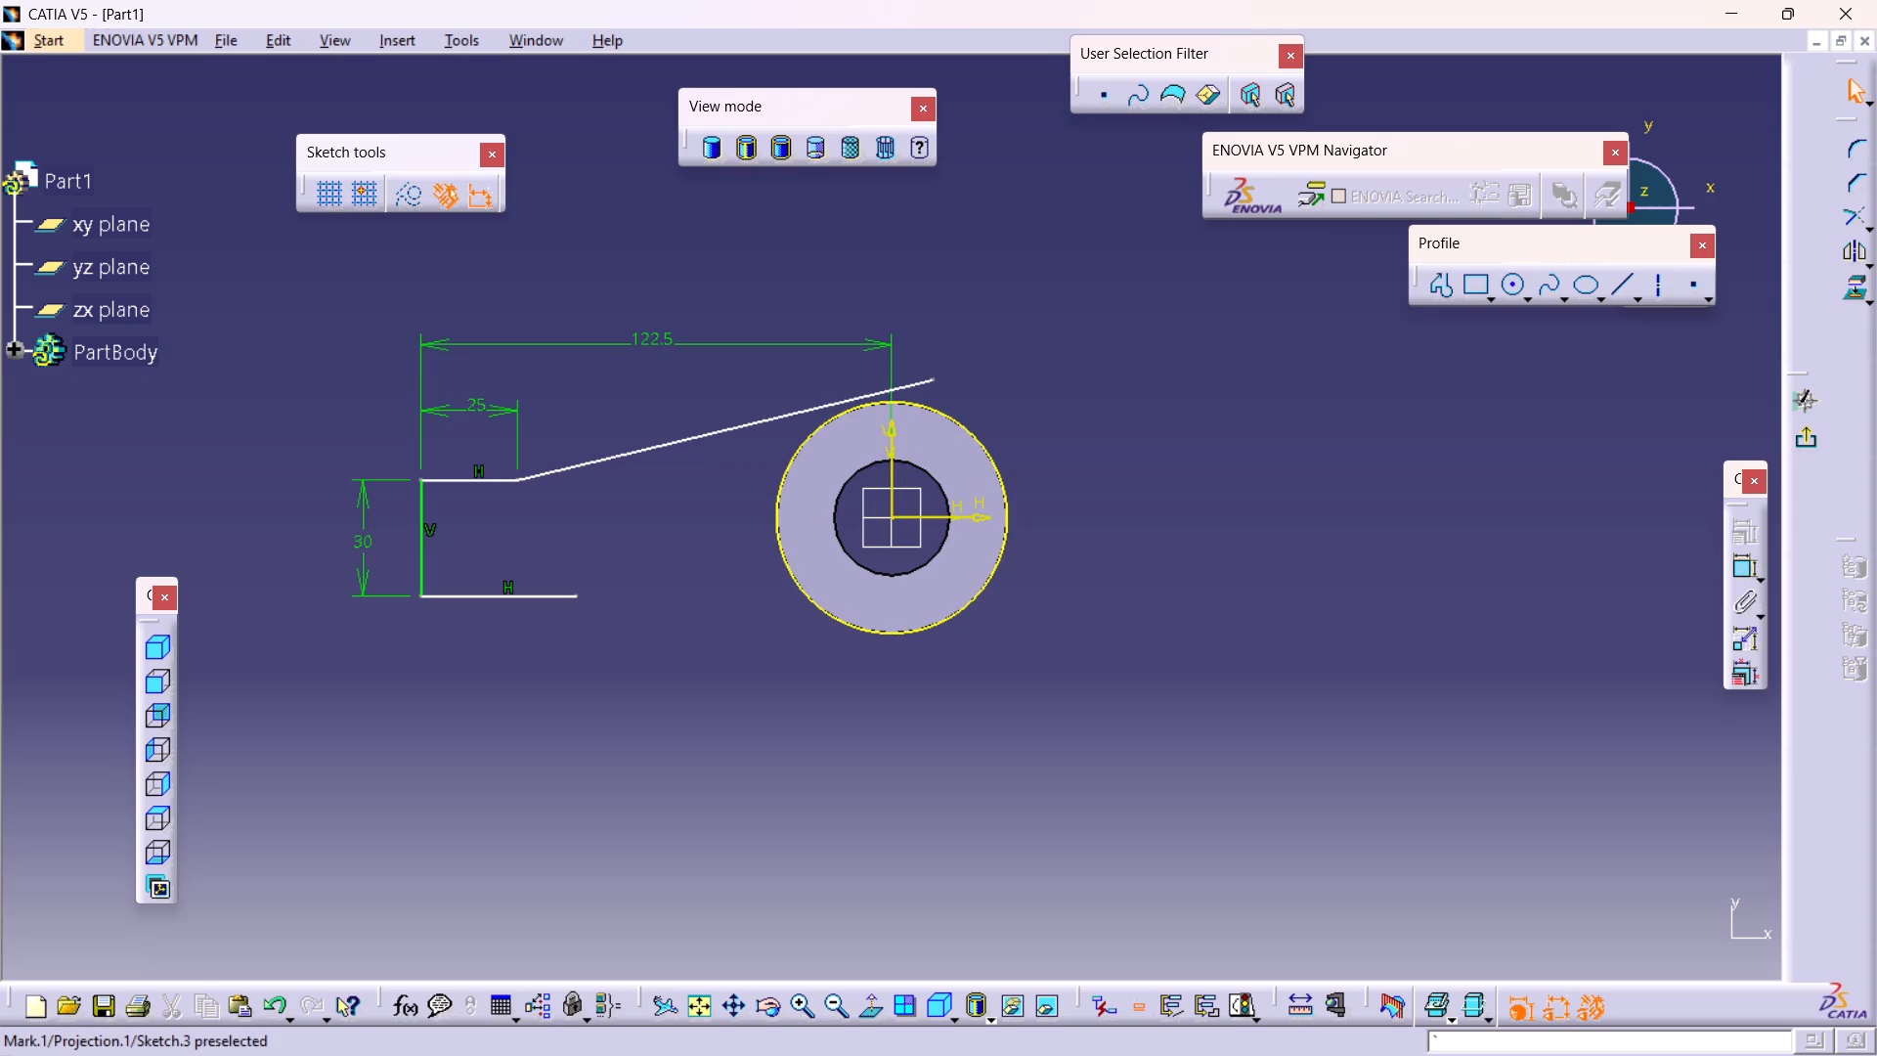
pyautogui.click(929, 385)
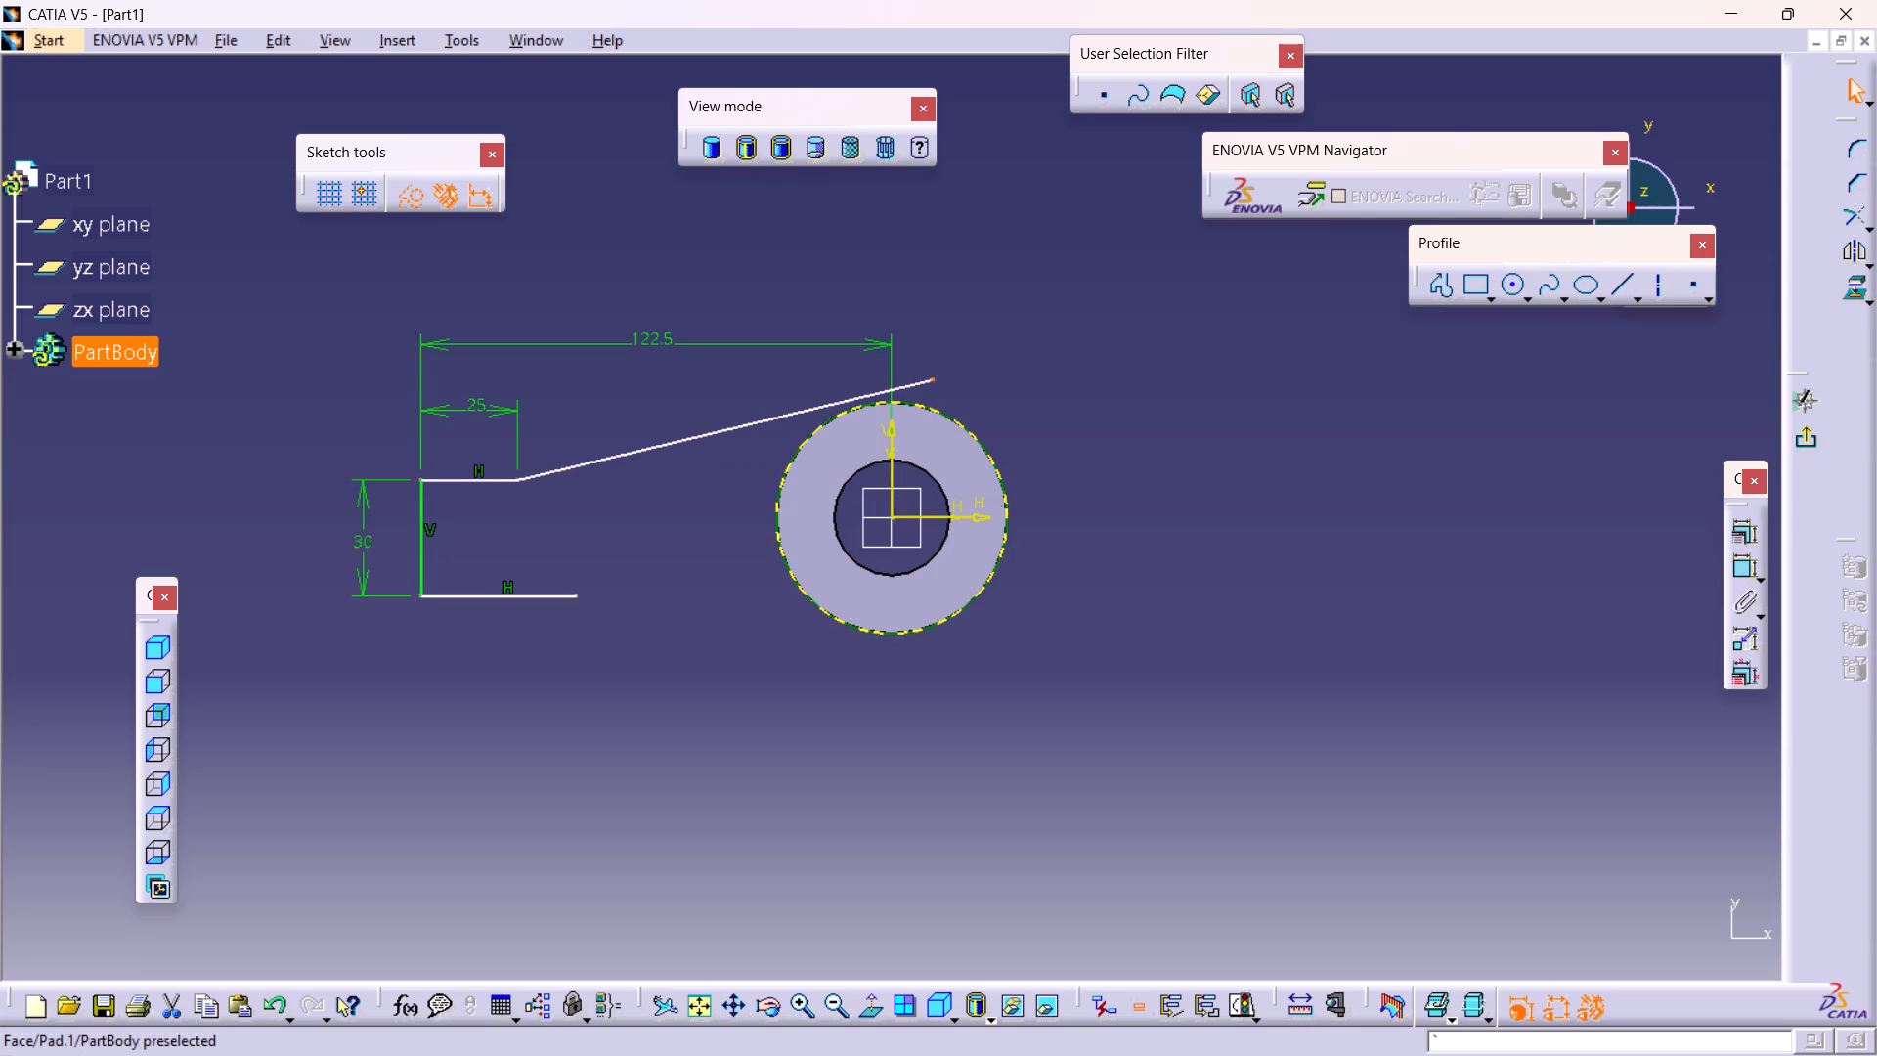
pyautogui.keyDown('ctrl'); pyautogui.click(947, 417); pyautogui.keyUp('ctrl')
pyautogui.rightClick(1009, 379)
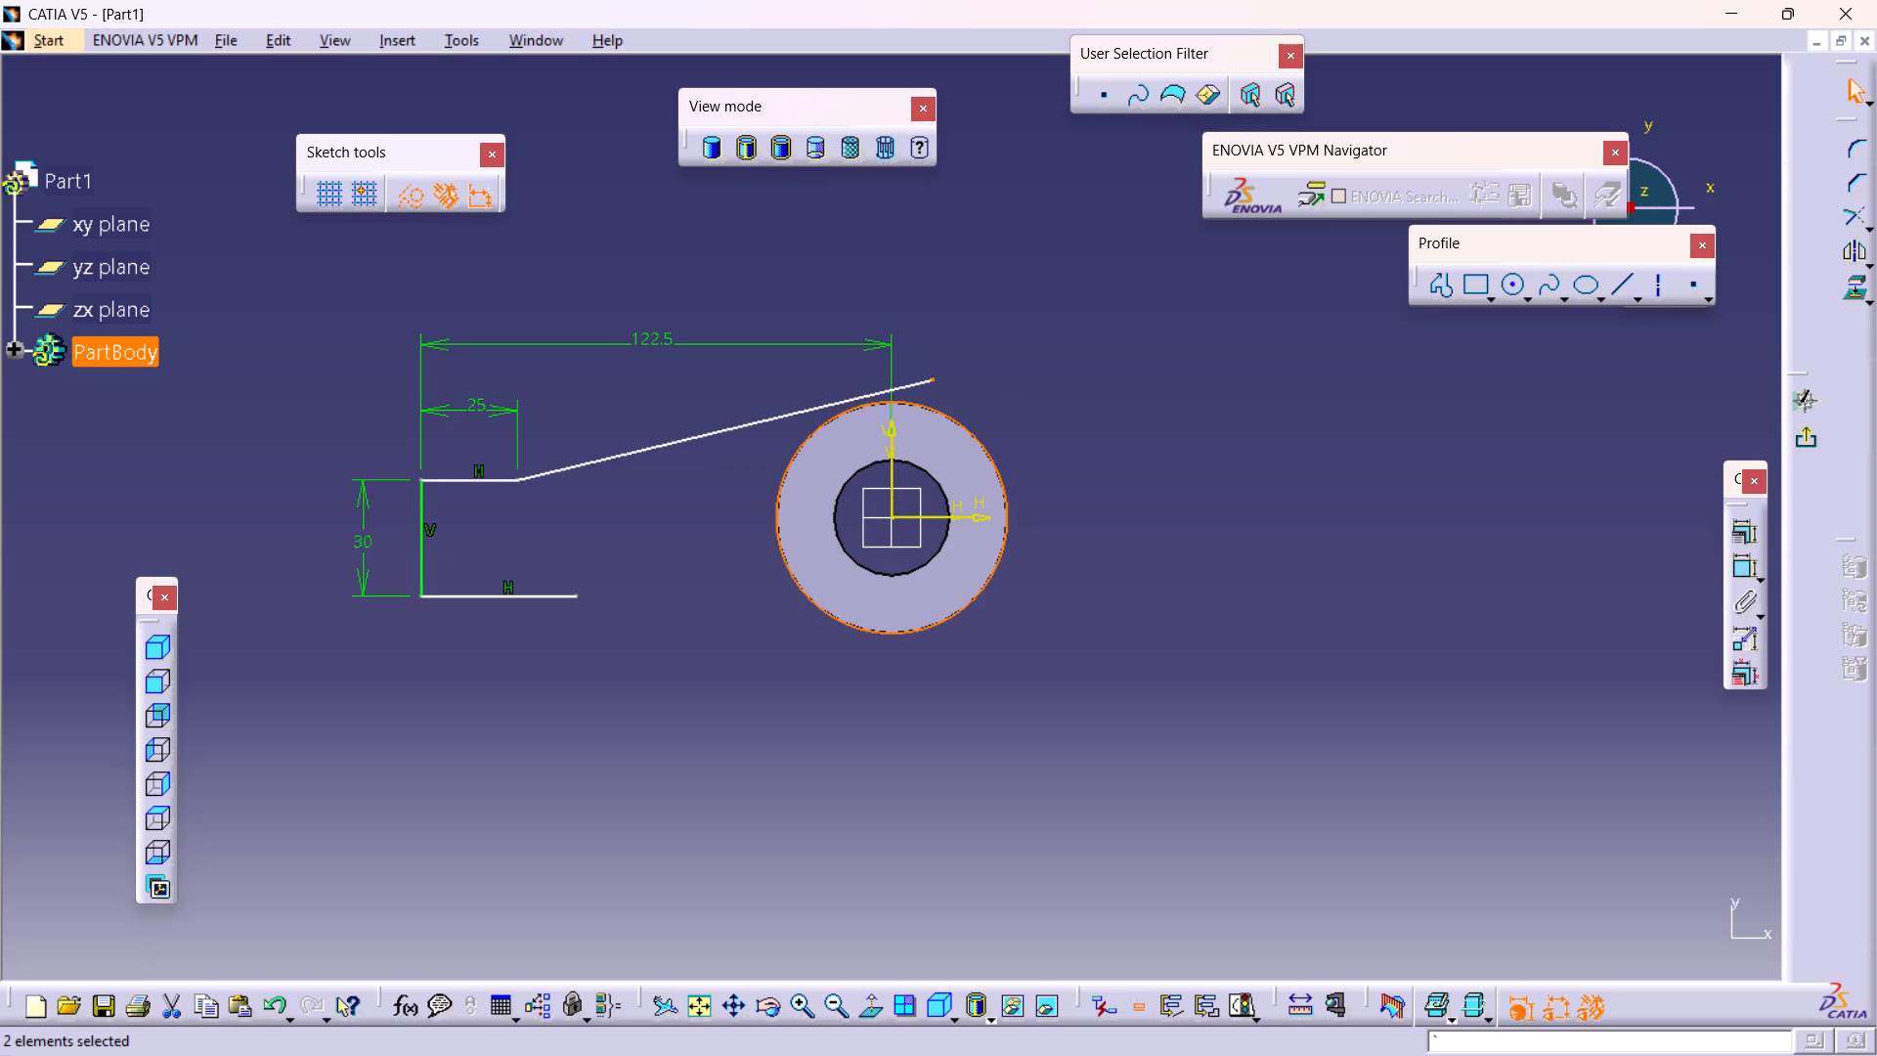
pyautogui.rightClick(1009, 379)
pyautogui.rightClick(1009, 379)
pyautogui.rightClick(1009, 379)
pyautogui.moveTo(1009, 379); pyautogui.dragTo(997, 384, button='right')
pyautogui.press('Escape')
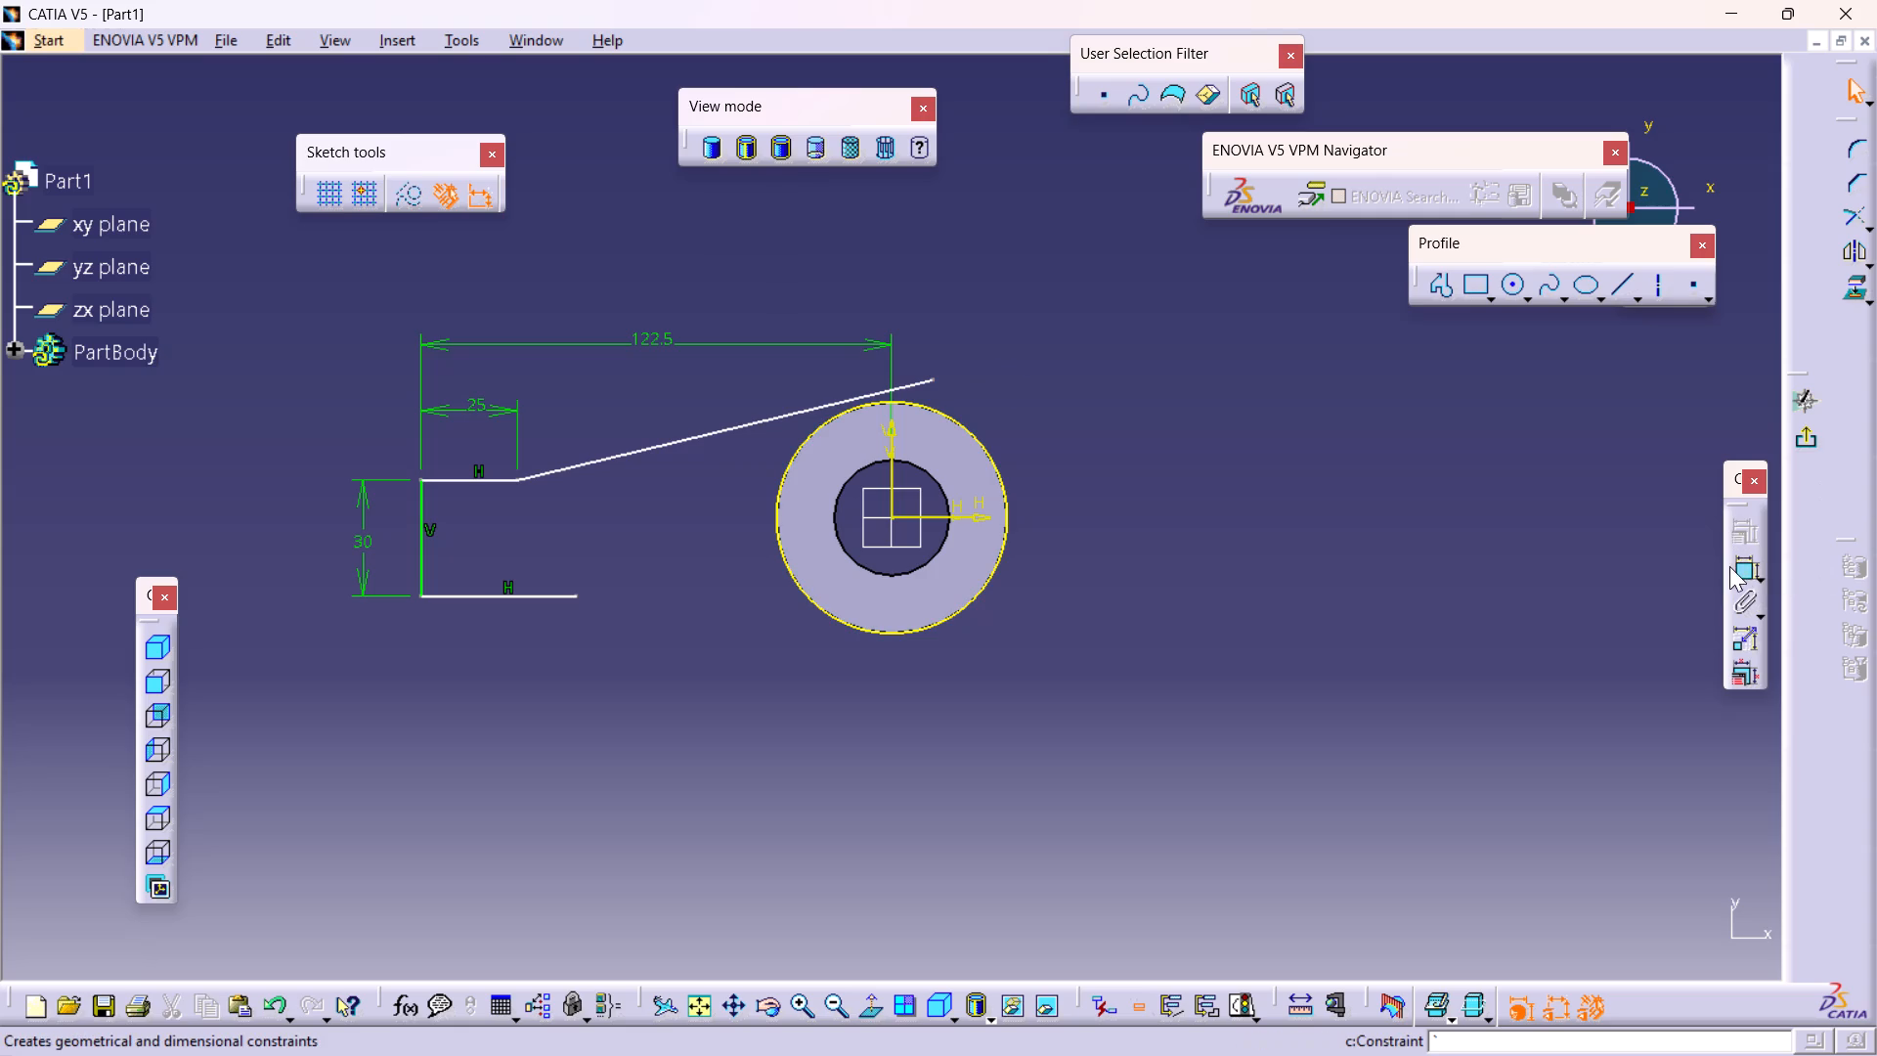
# Constrain the slanted line's upper endpoint to be coincident with the ring's projected outer circle.
pyautogui.doubleClick(1740, 566)
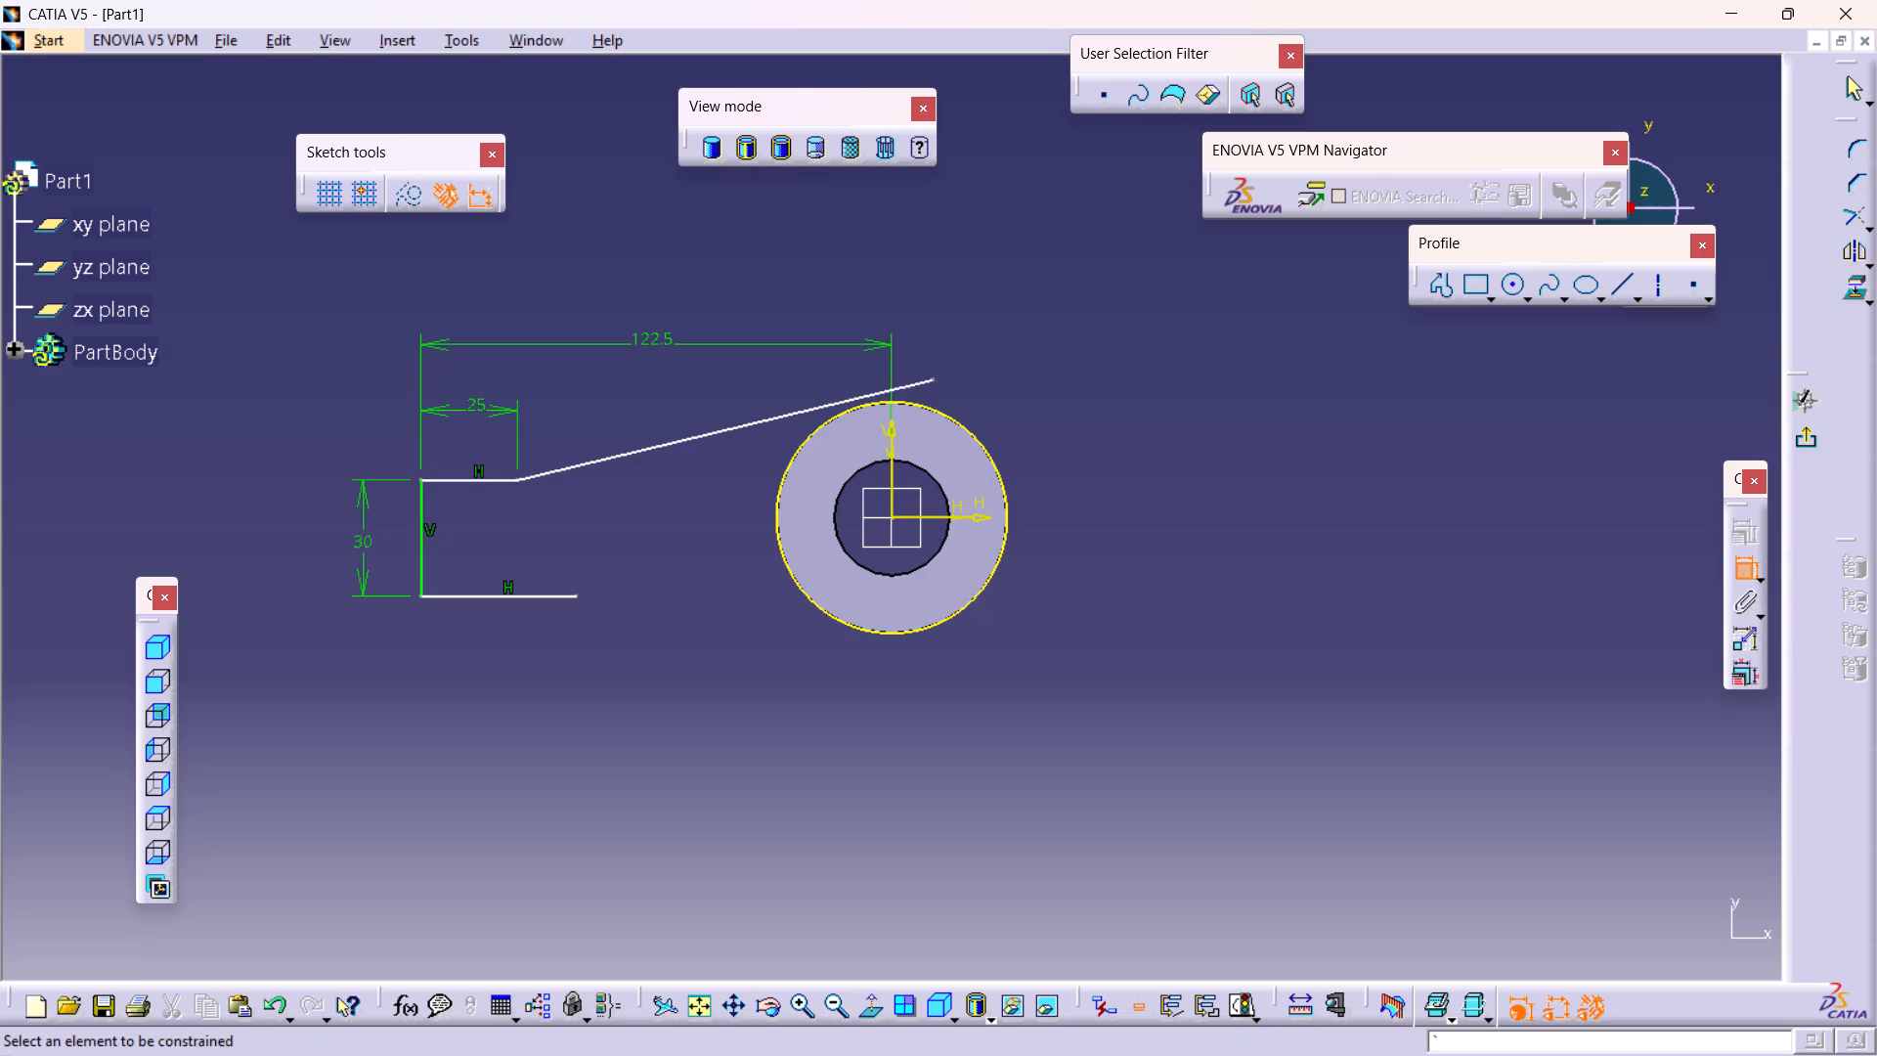
pyautogui.click(937, 382)
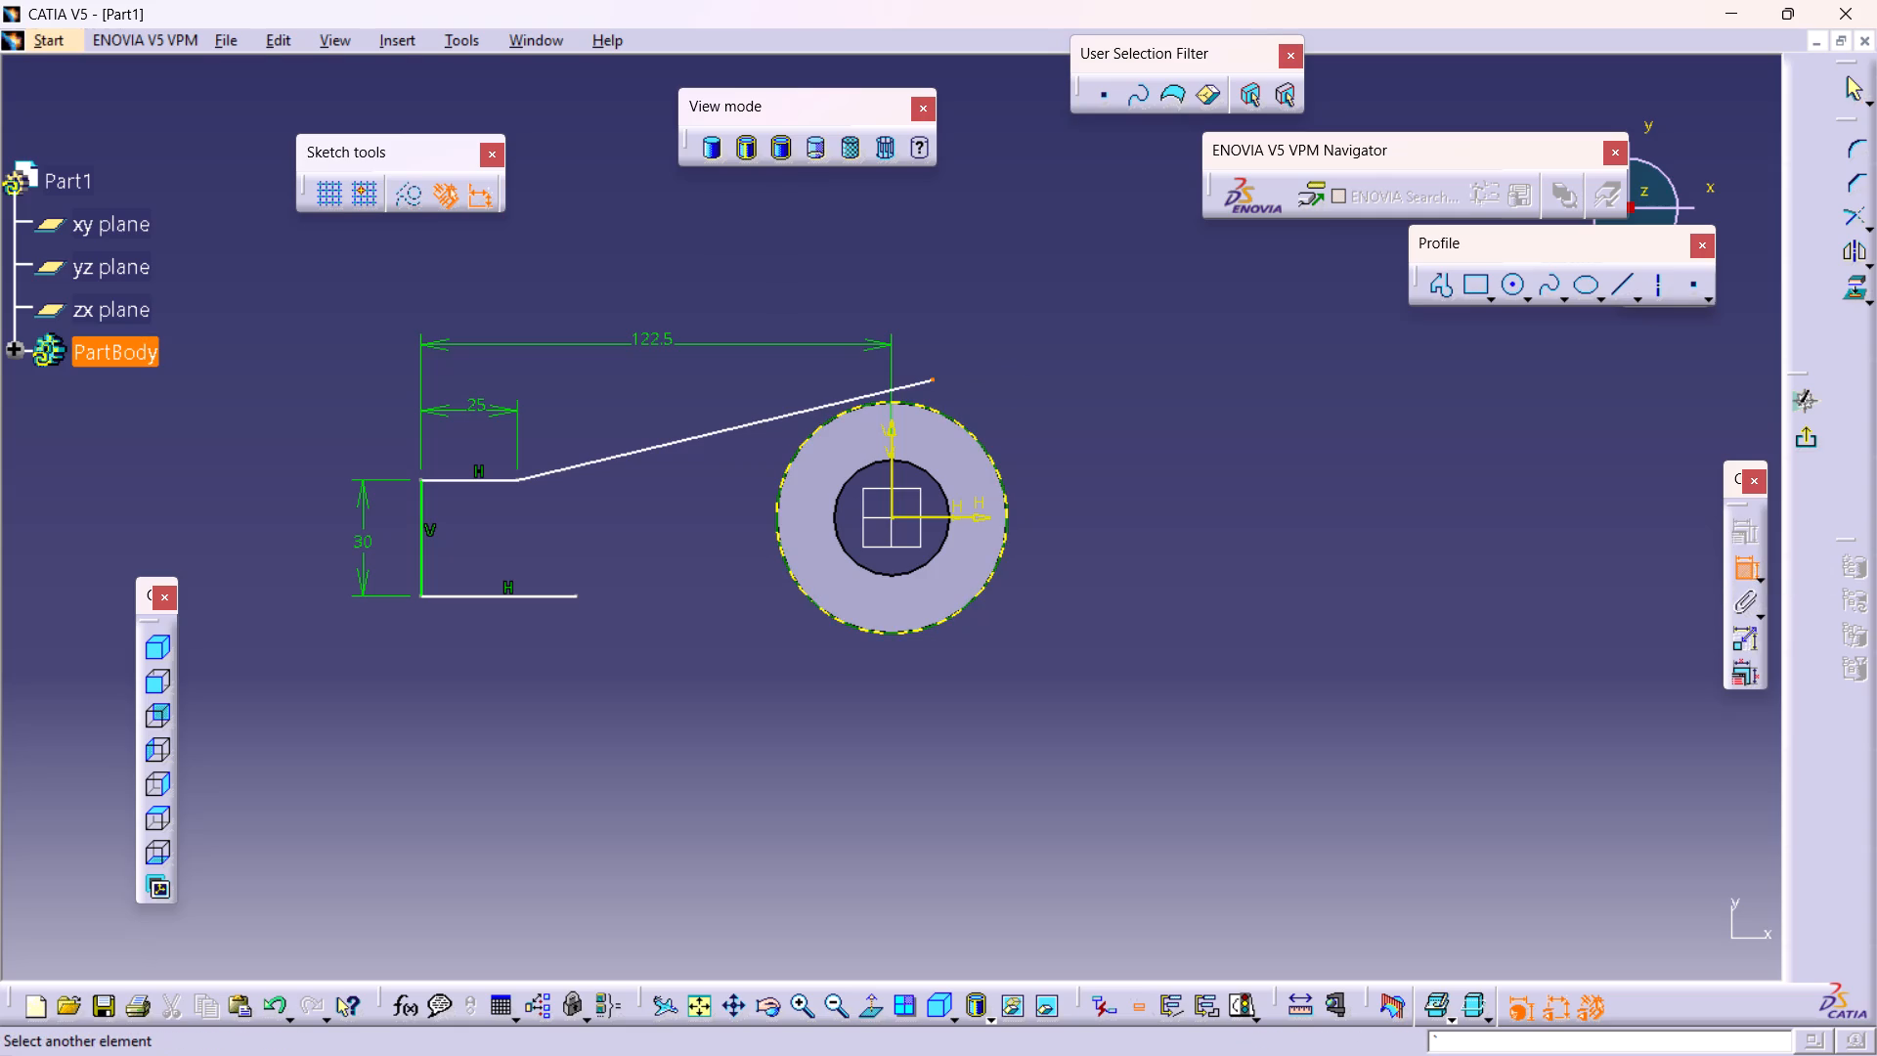
pyautogui.click(940, 414)
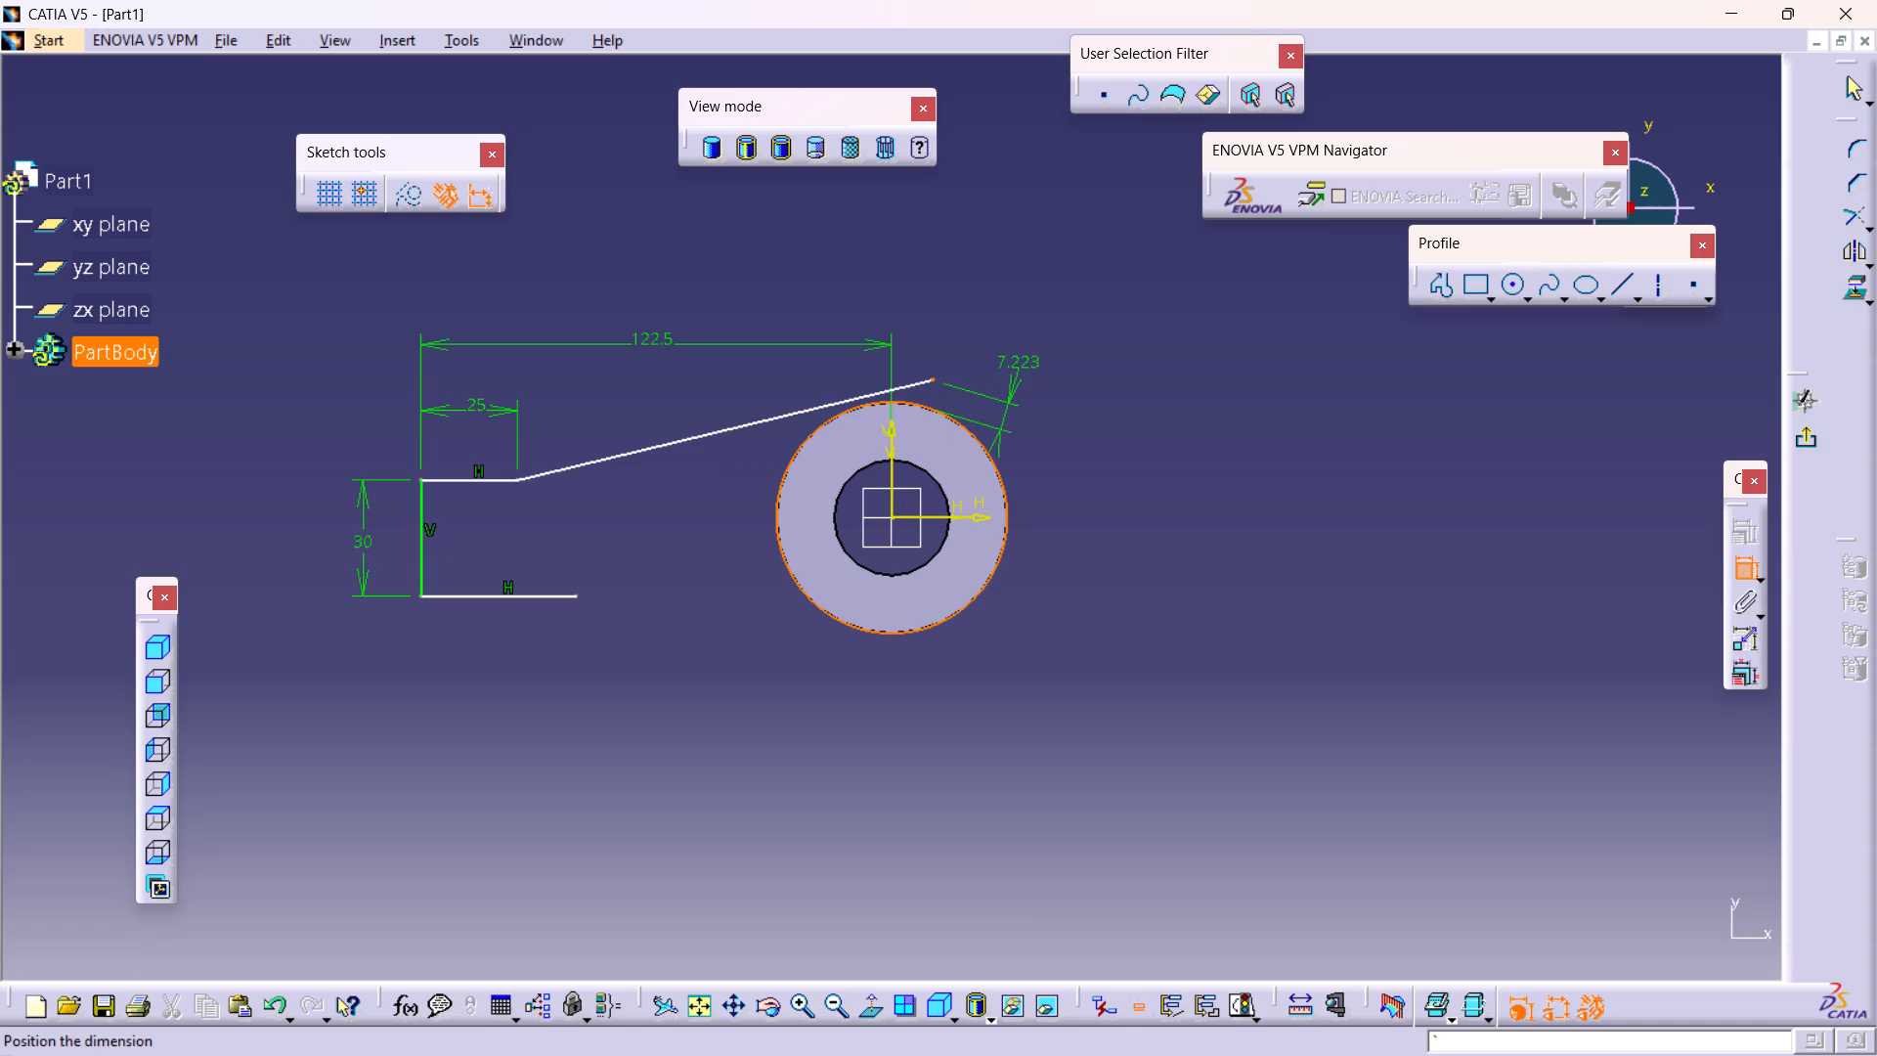
pyautogui.rightClick(1020, 369)
pyautogui.click(1080, 571)
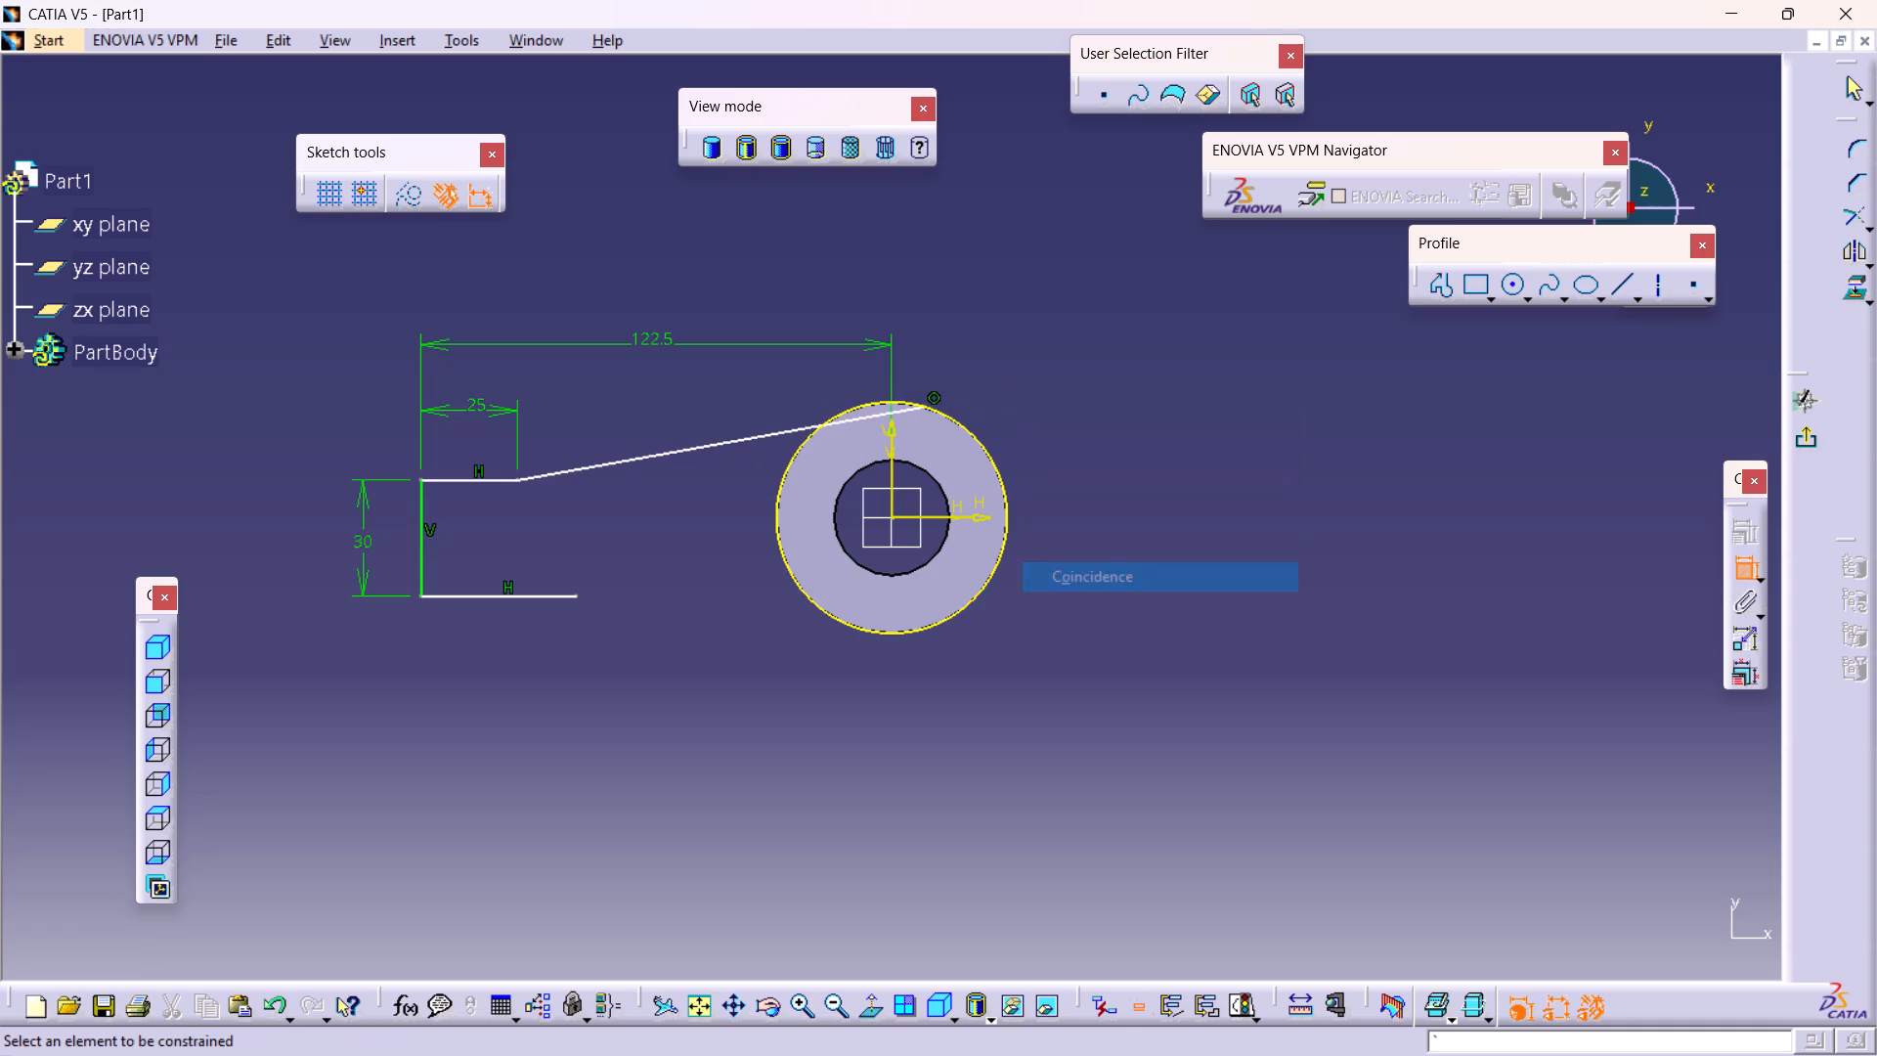
pyautogui.click(824, 424)
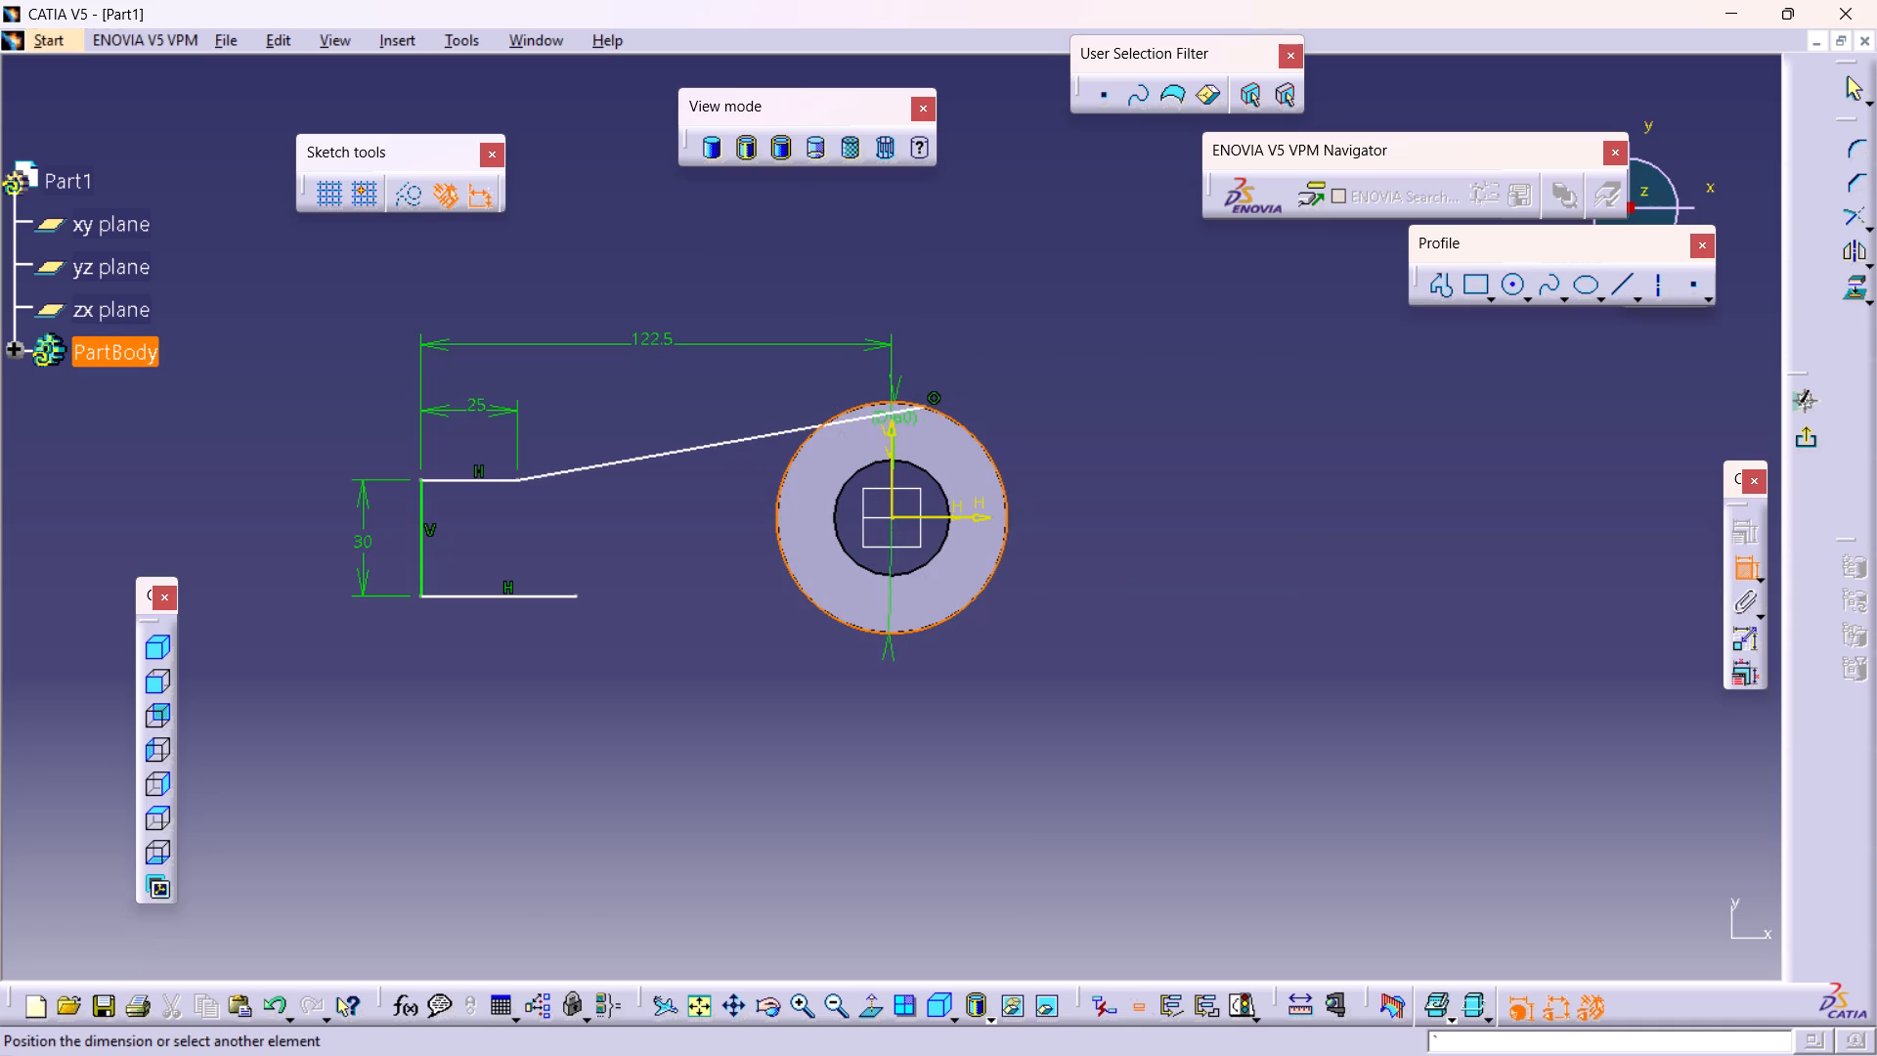
pyautogui.press('Escape')
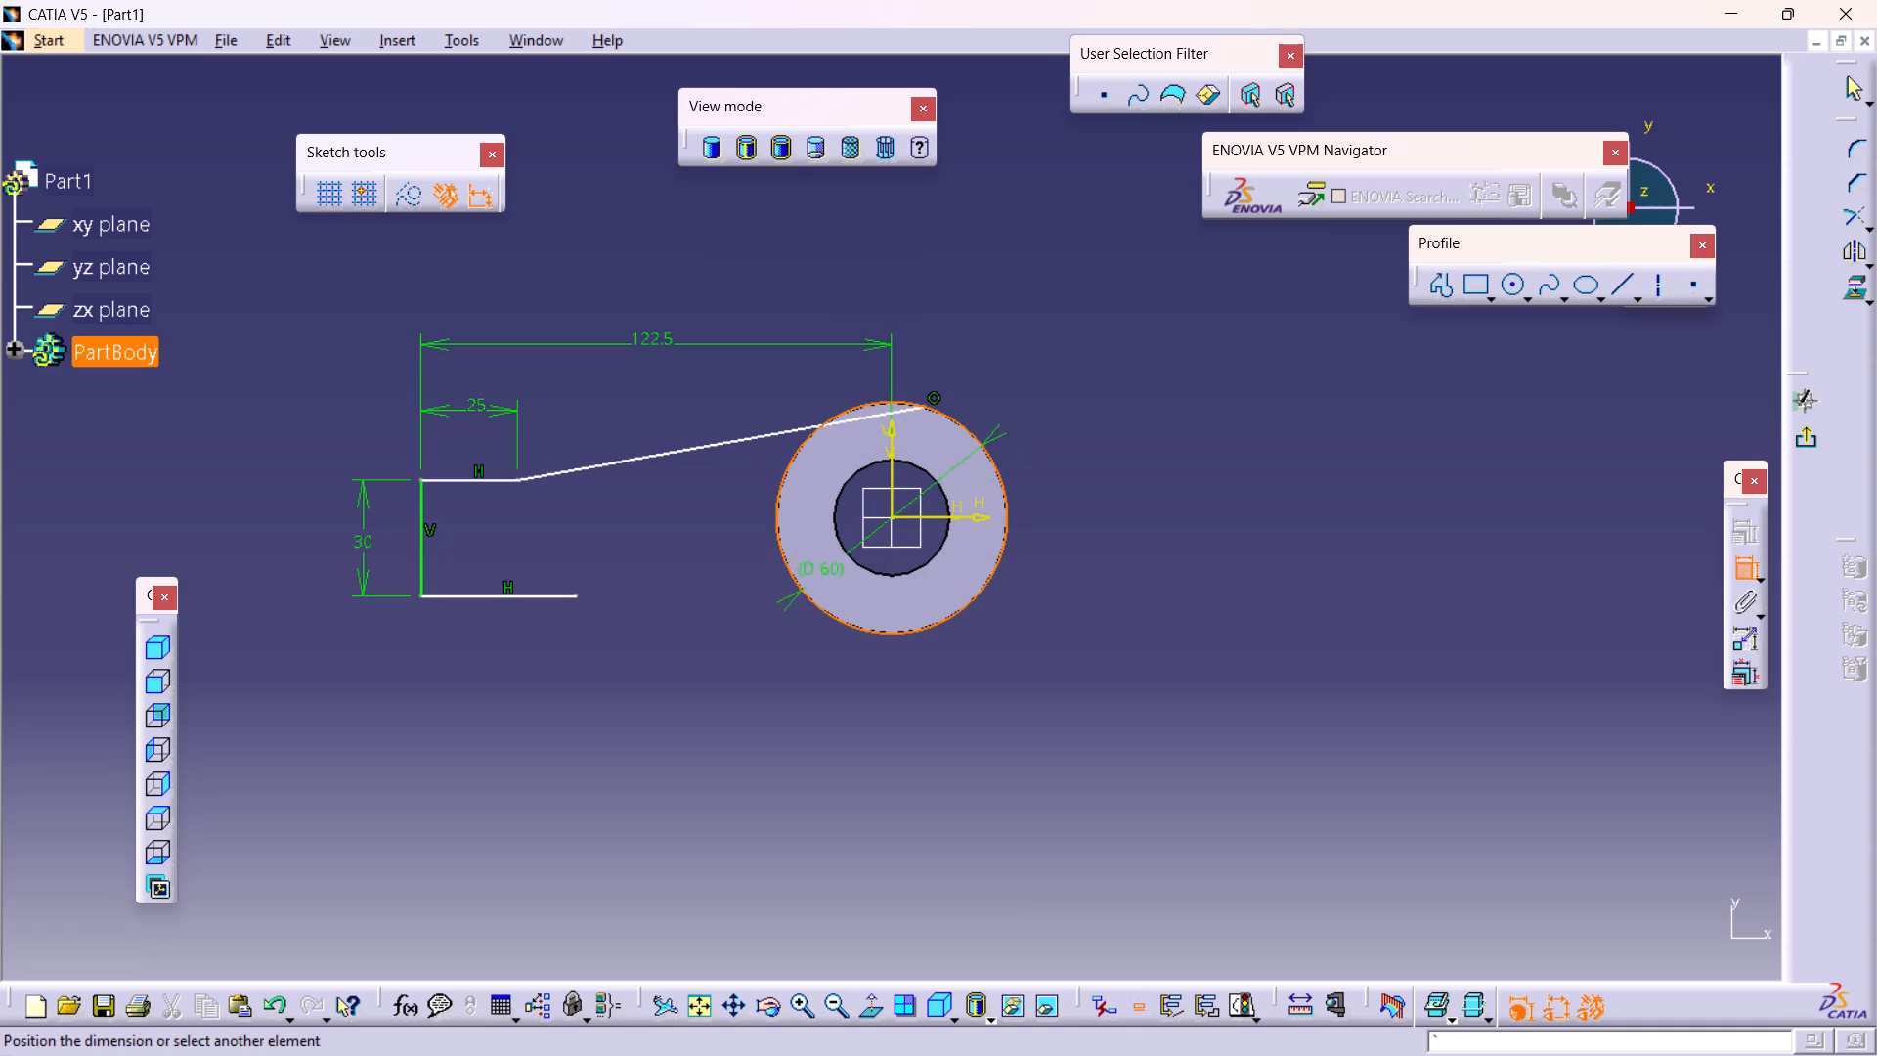
# Place a reference diameter dimension on the ring's projected outer circle.
pyautogui.press('z')
pyautogui.click(737, 608)
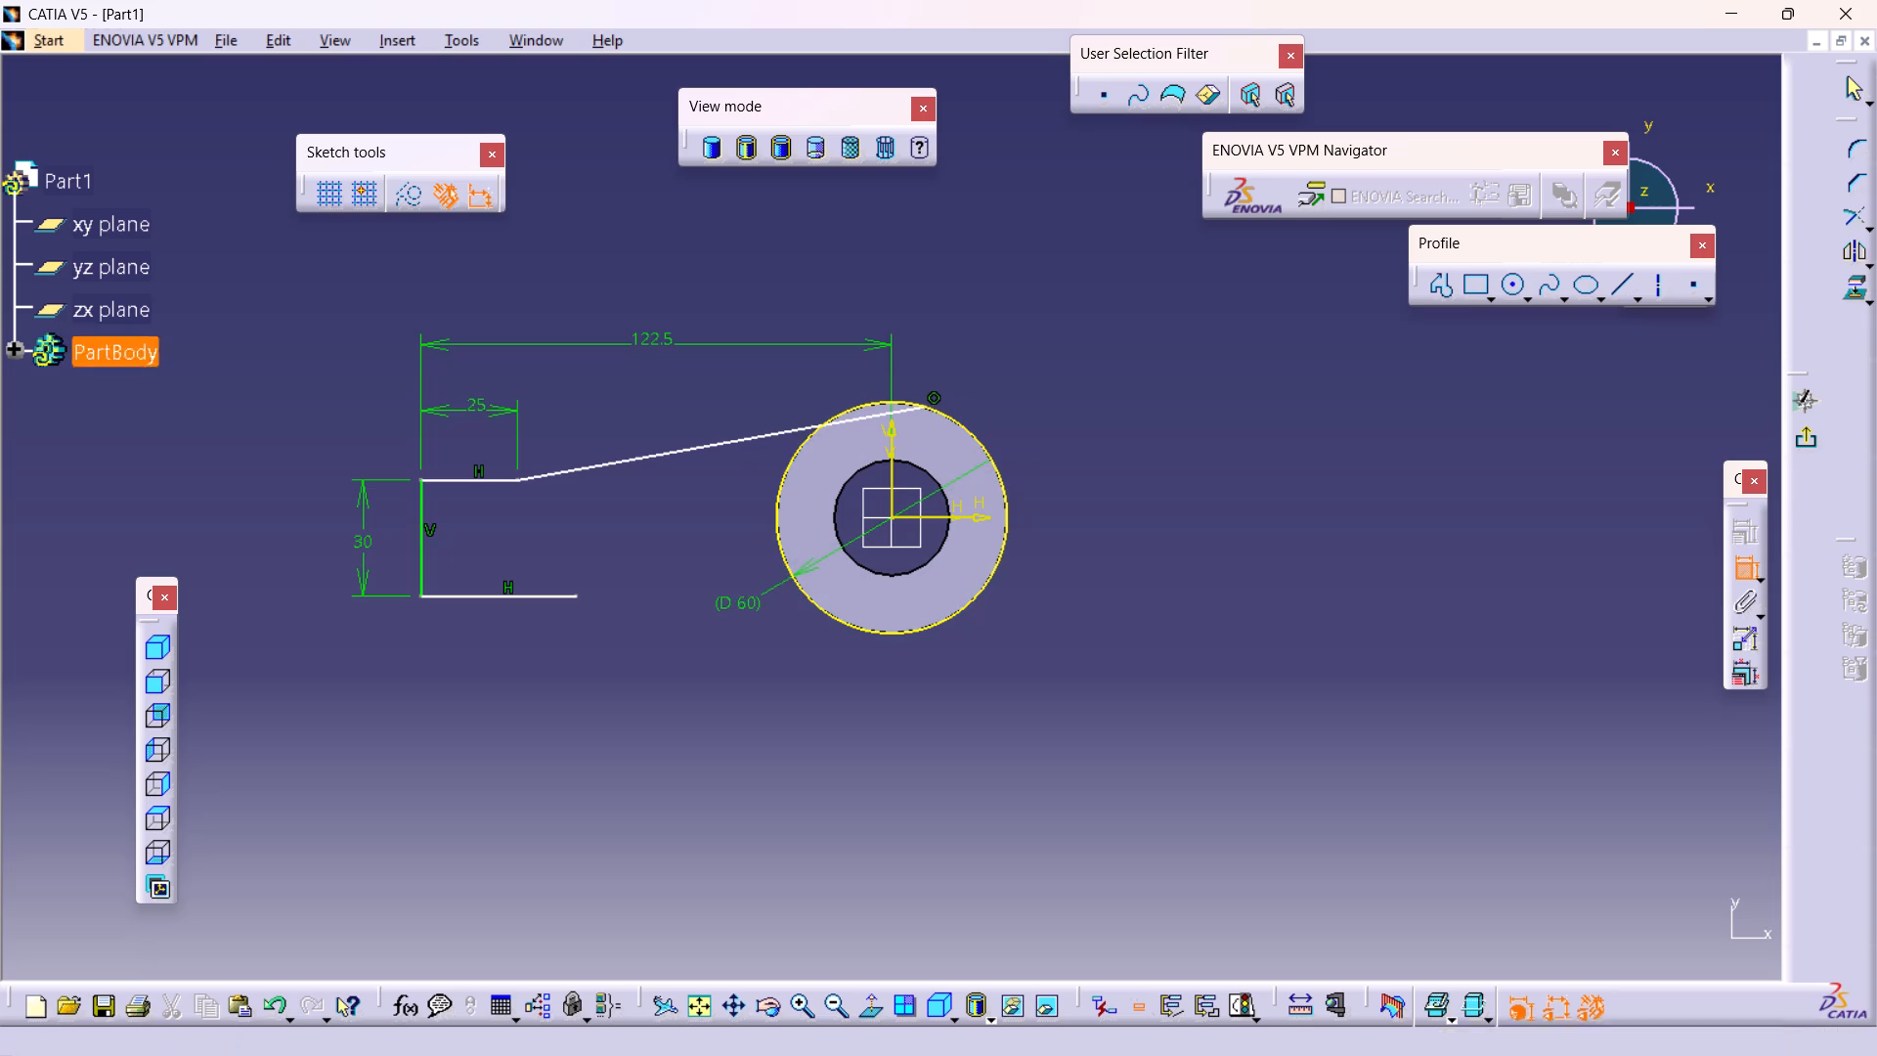
# Apply a tangency constraint between the slanted line and the ring's projected outer circle.
pyautogui.click(795, 428)
pyautogui.click(797, 455)
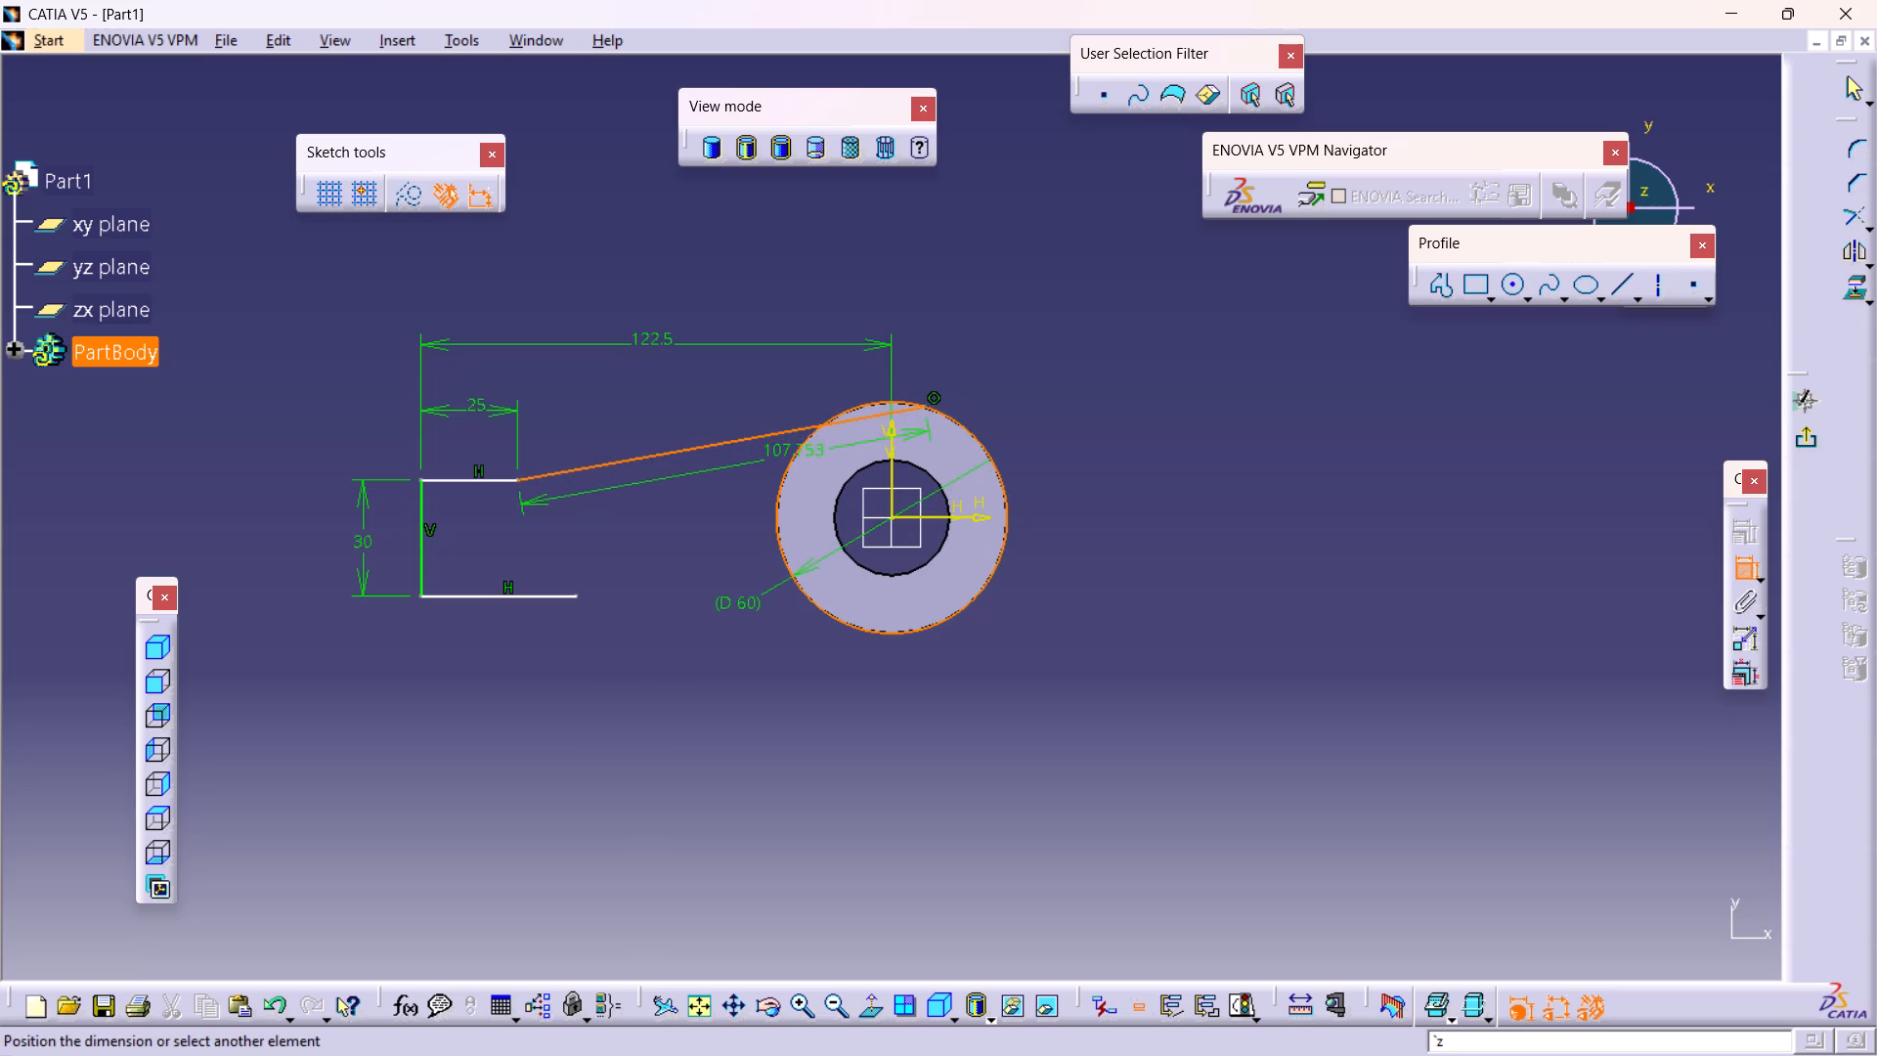
pyautogui.rightClick(1049, 360)
pyautogui.click(1143, 469)
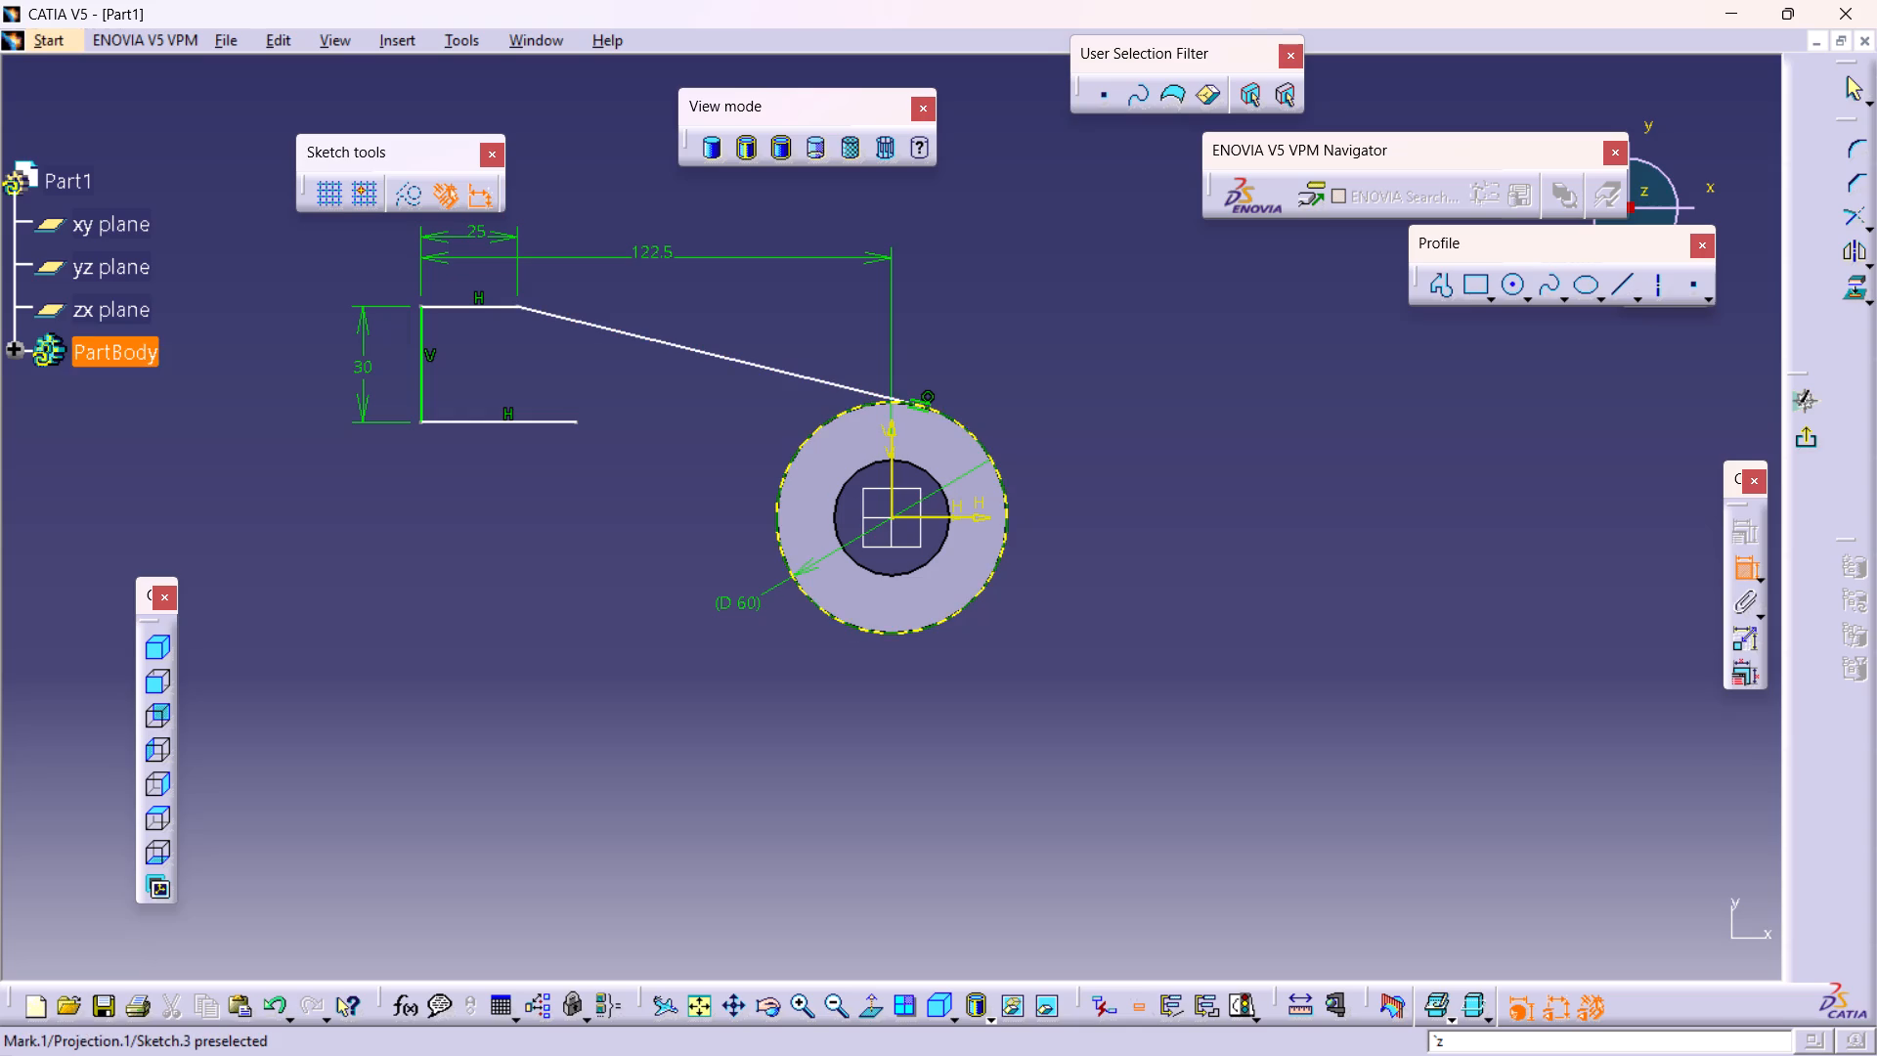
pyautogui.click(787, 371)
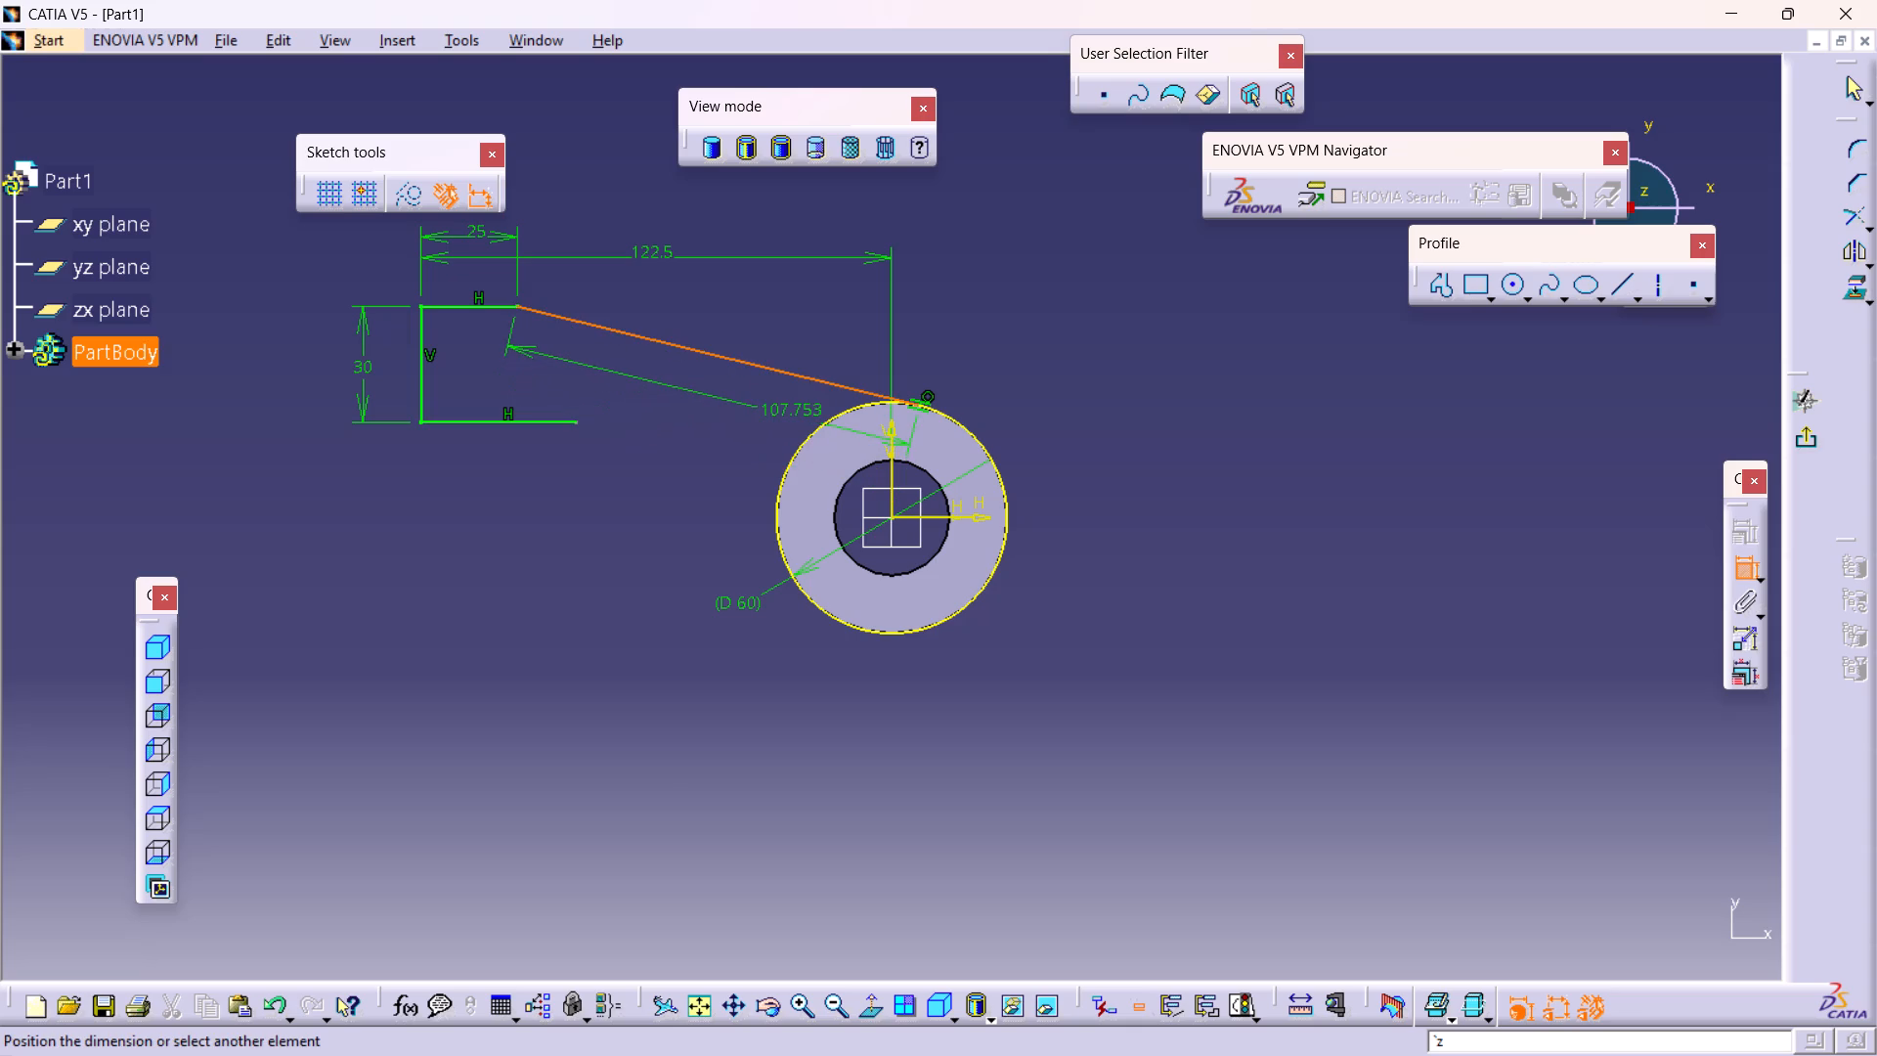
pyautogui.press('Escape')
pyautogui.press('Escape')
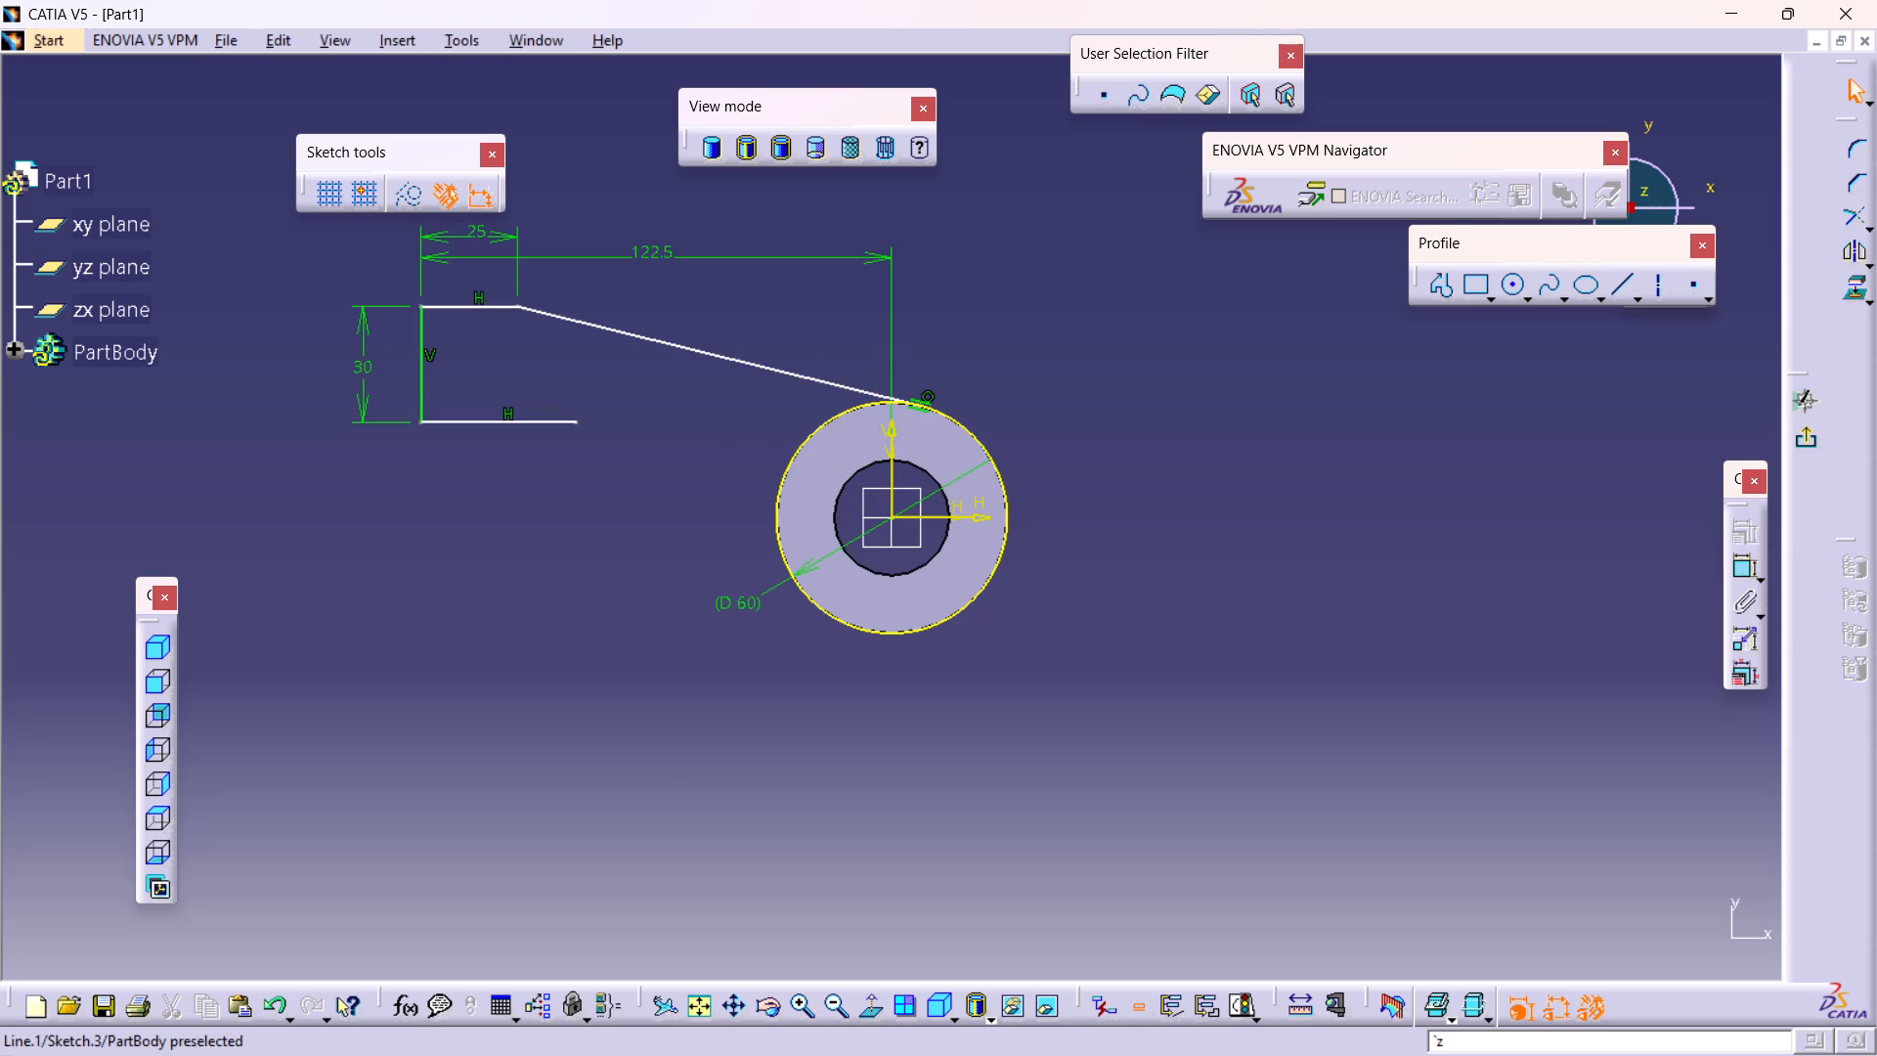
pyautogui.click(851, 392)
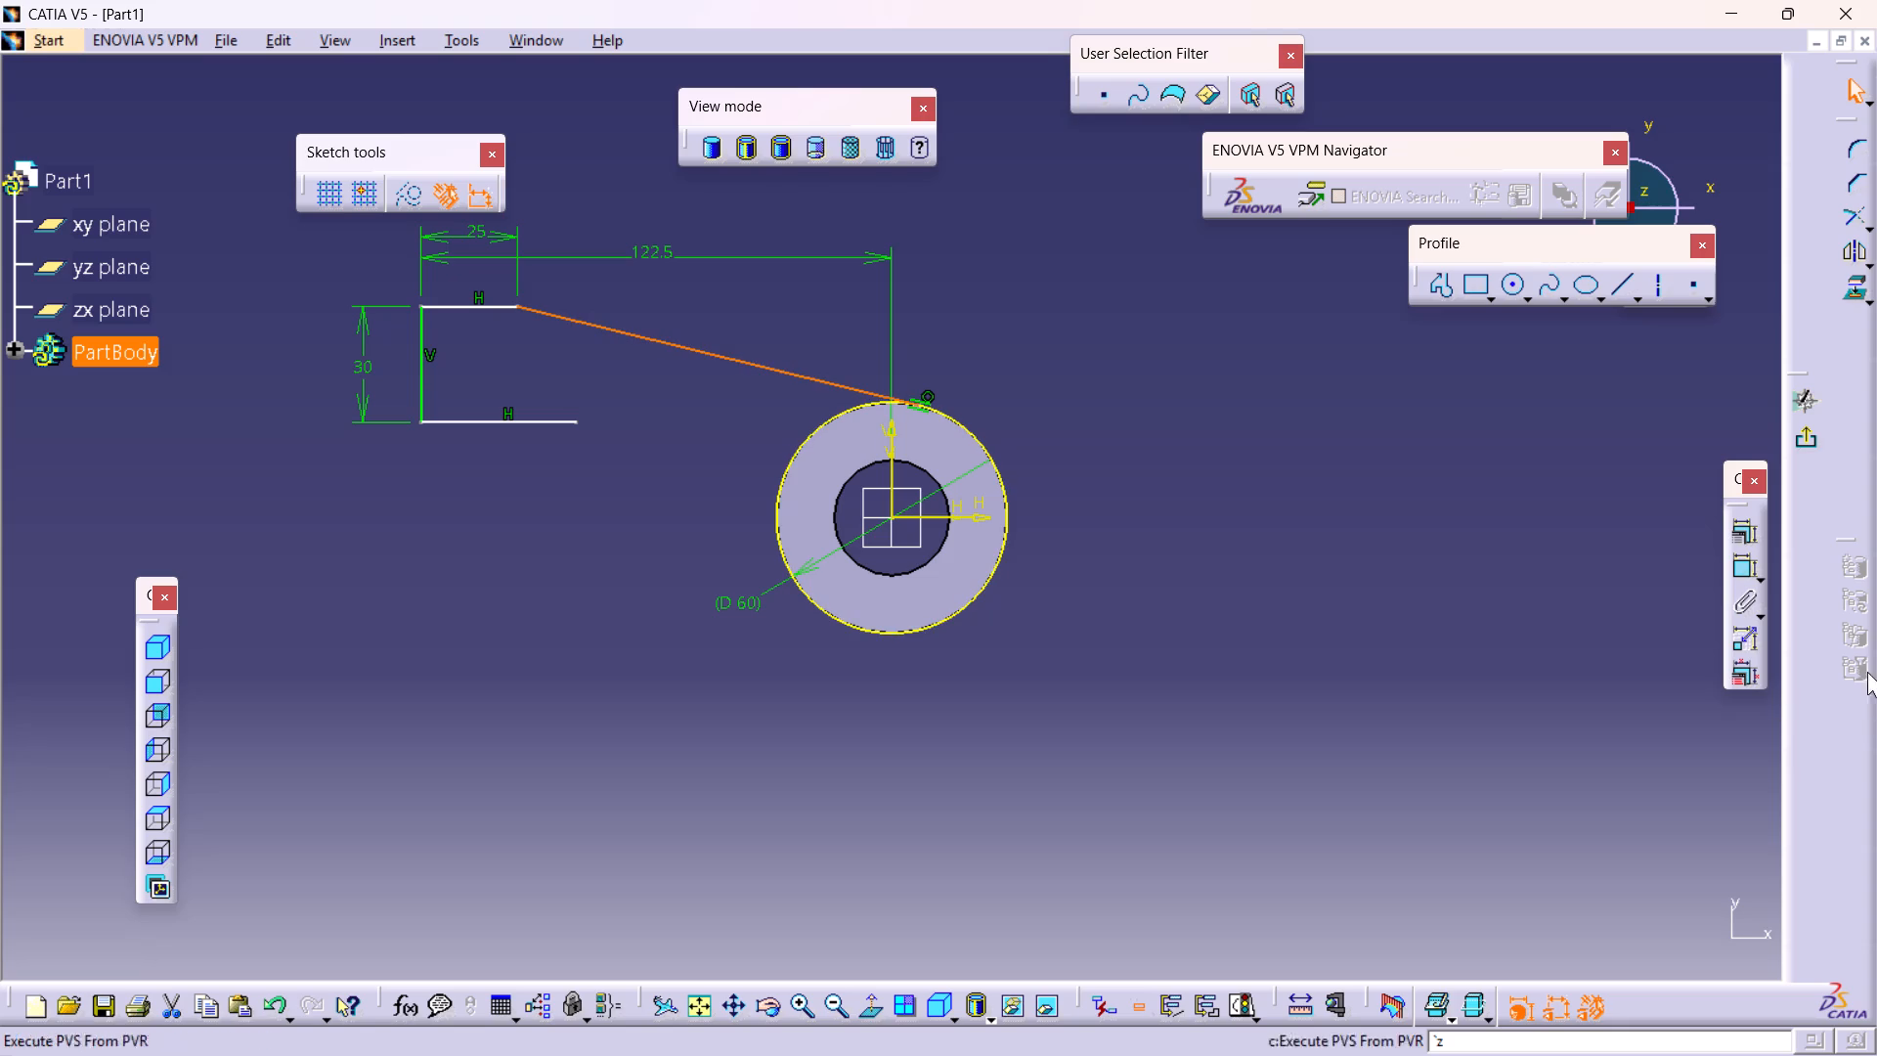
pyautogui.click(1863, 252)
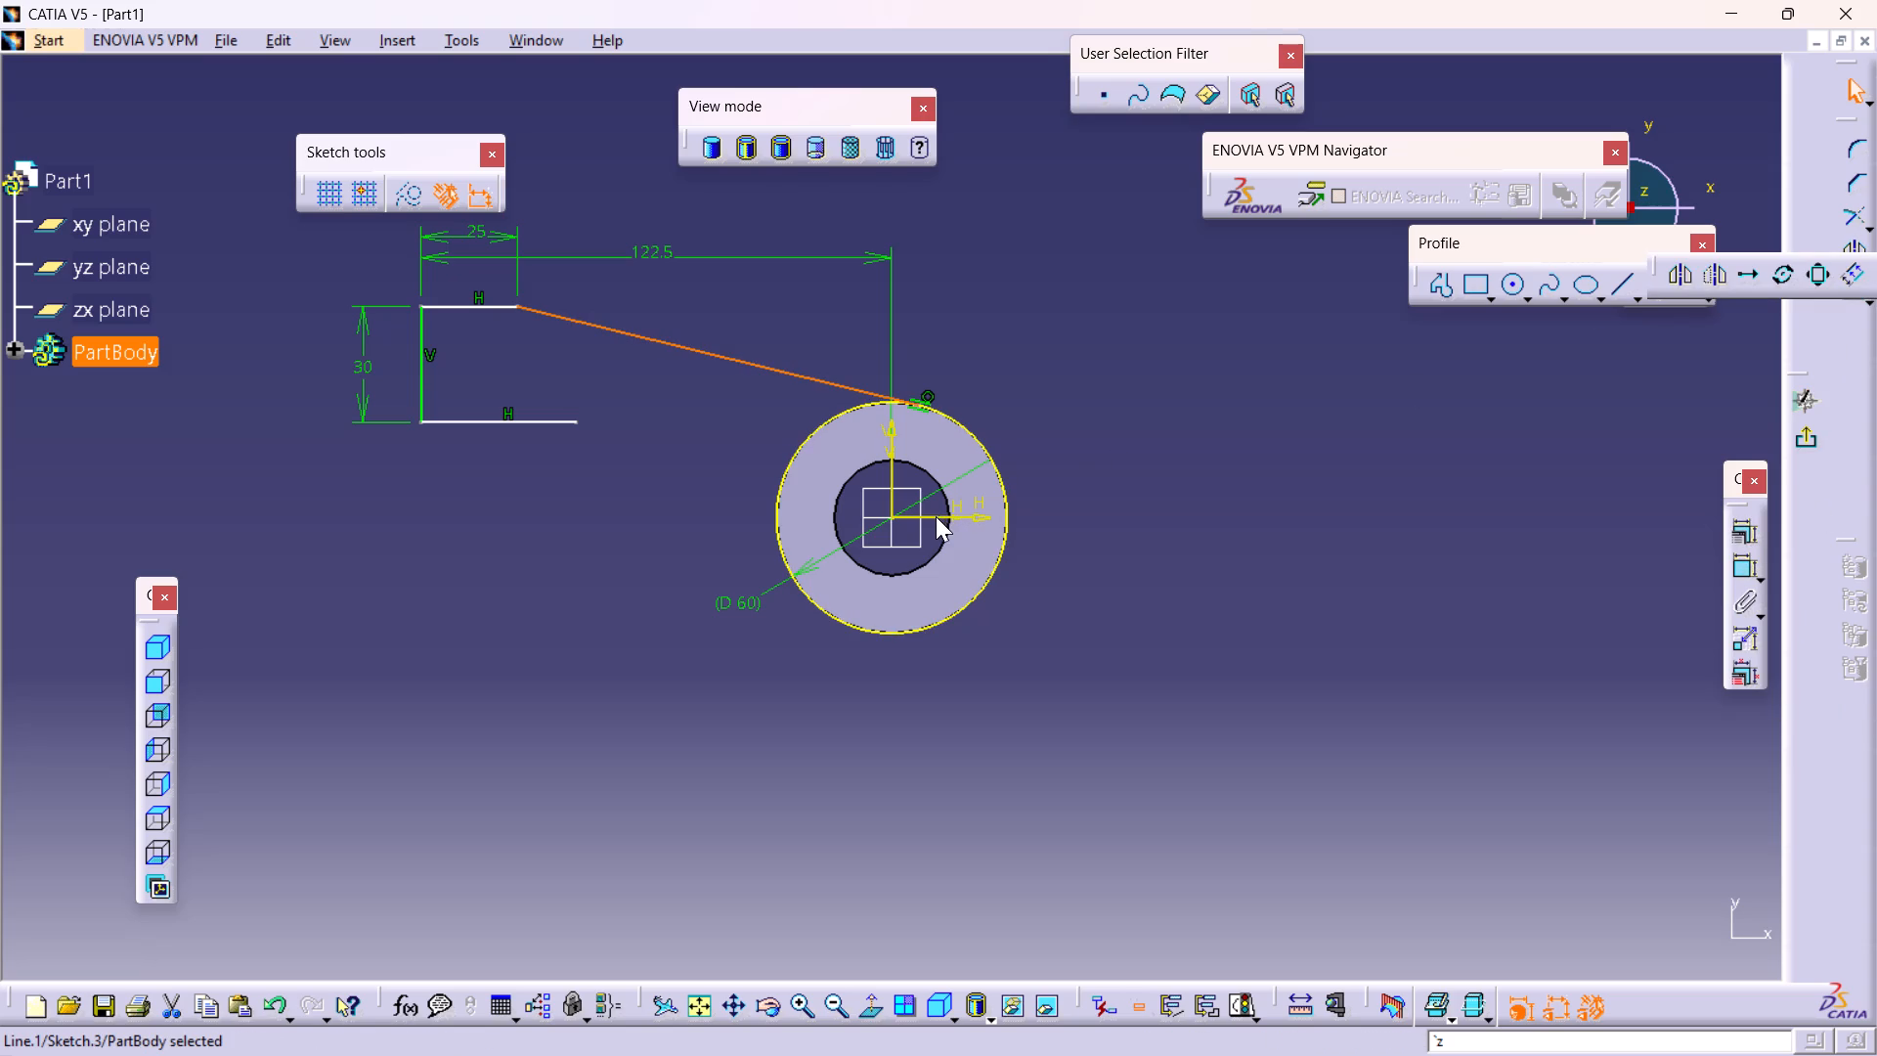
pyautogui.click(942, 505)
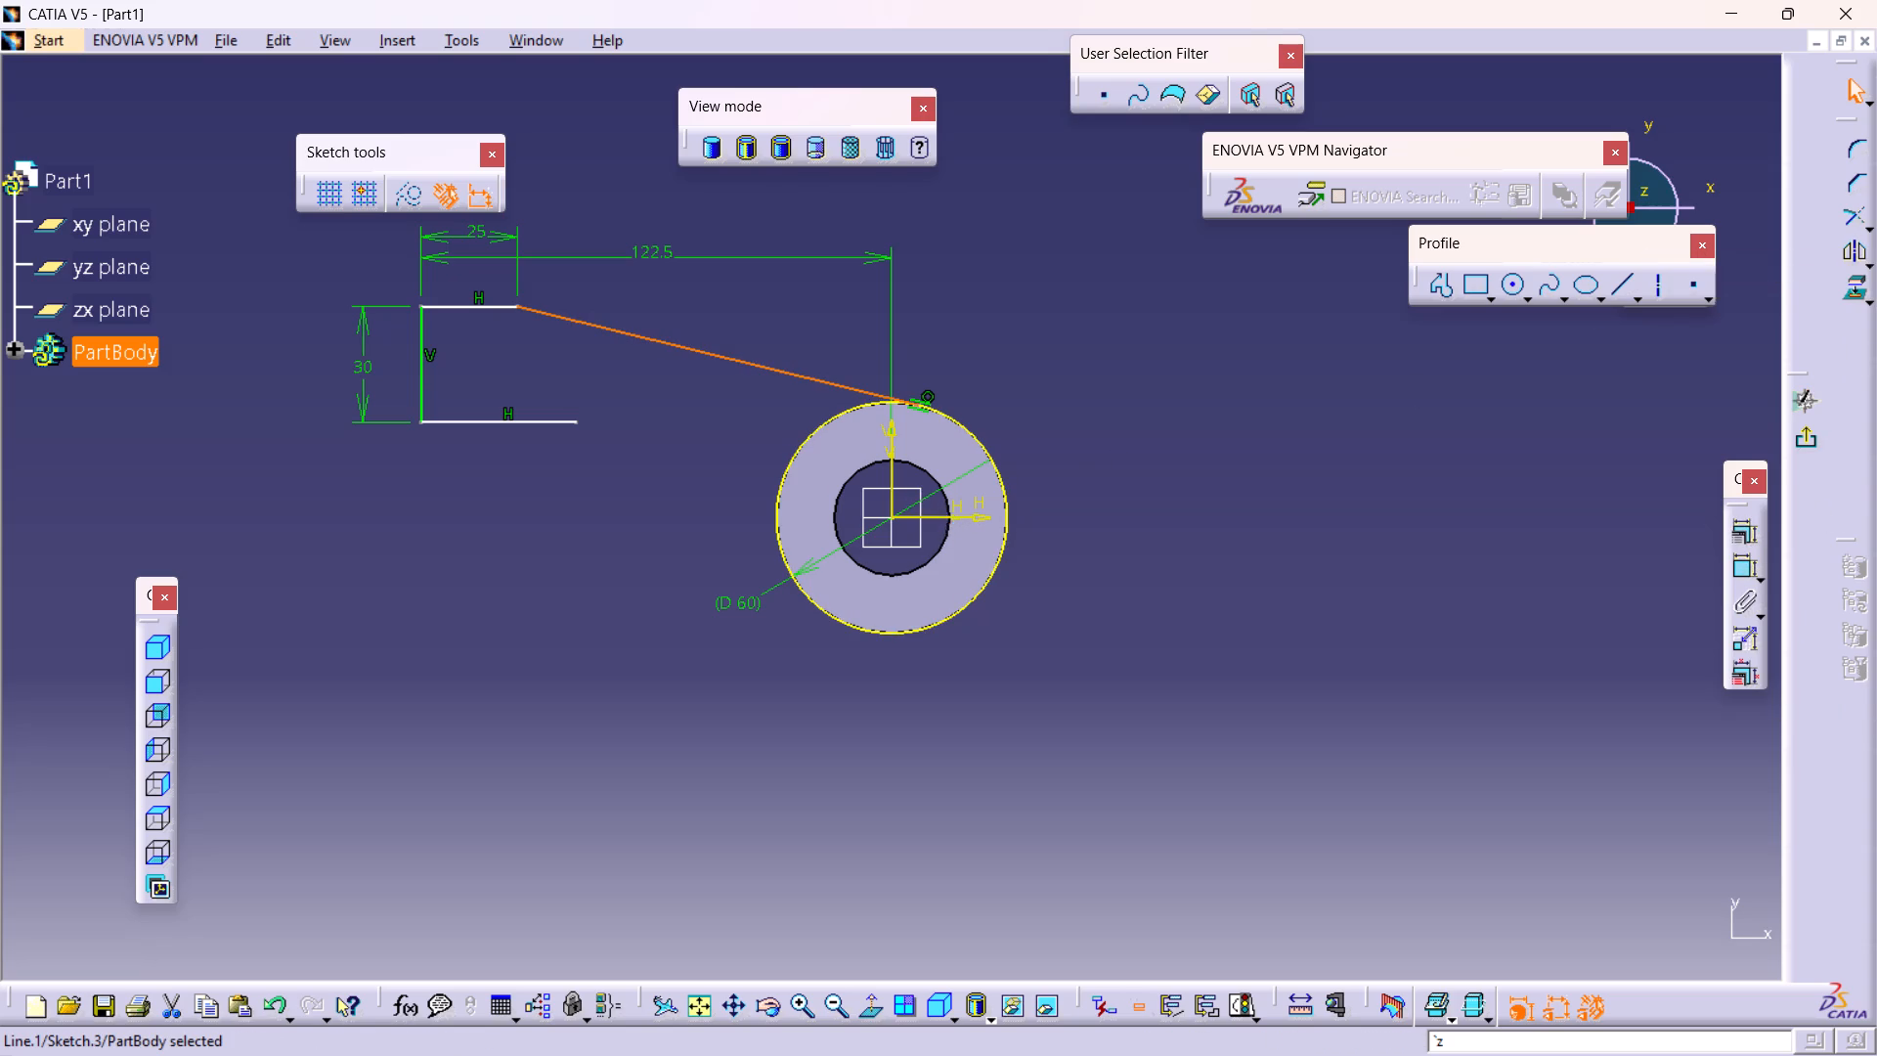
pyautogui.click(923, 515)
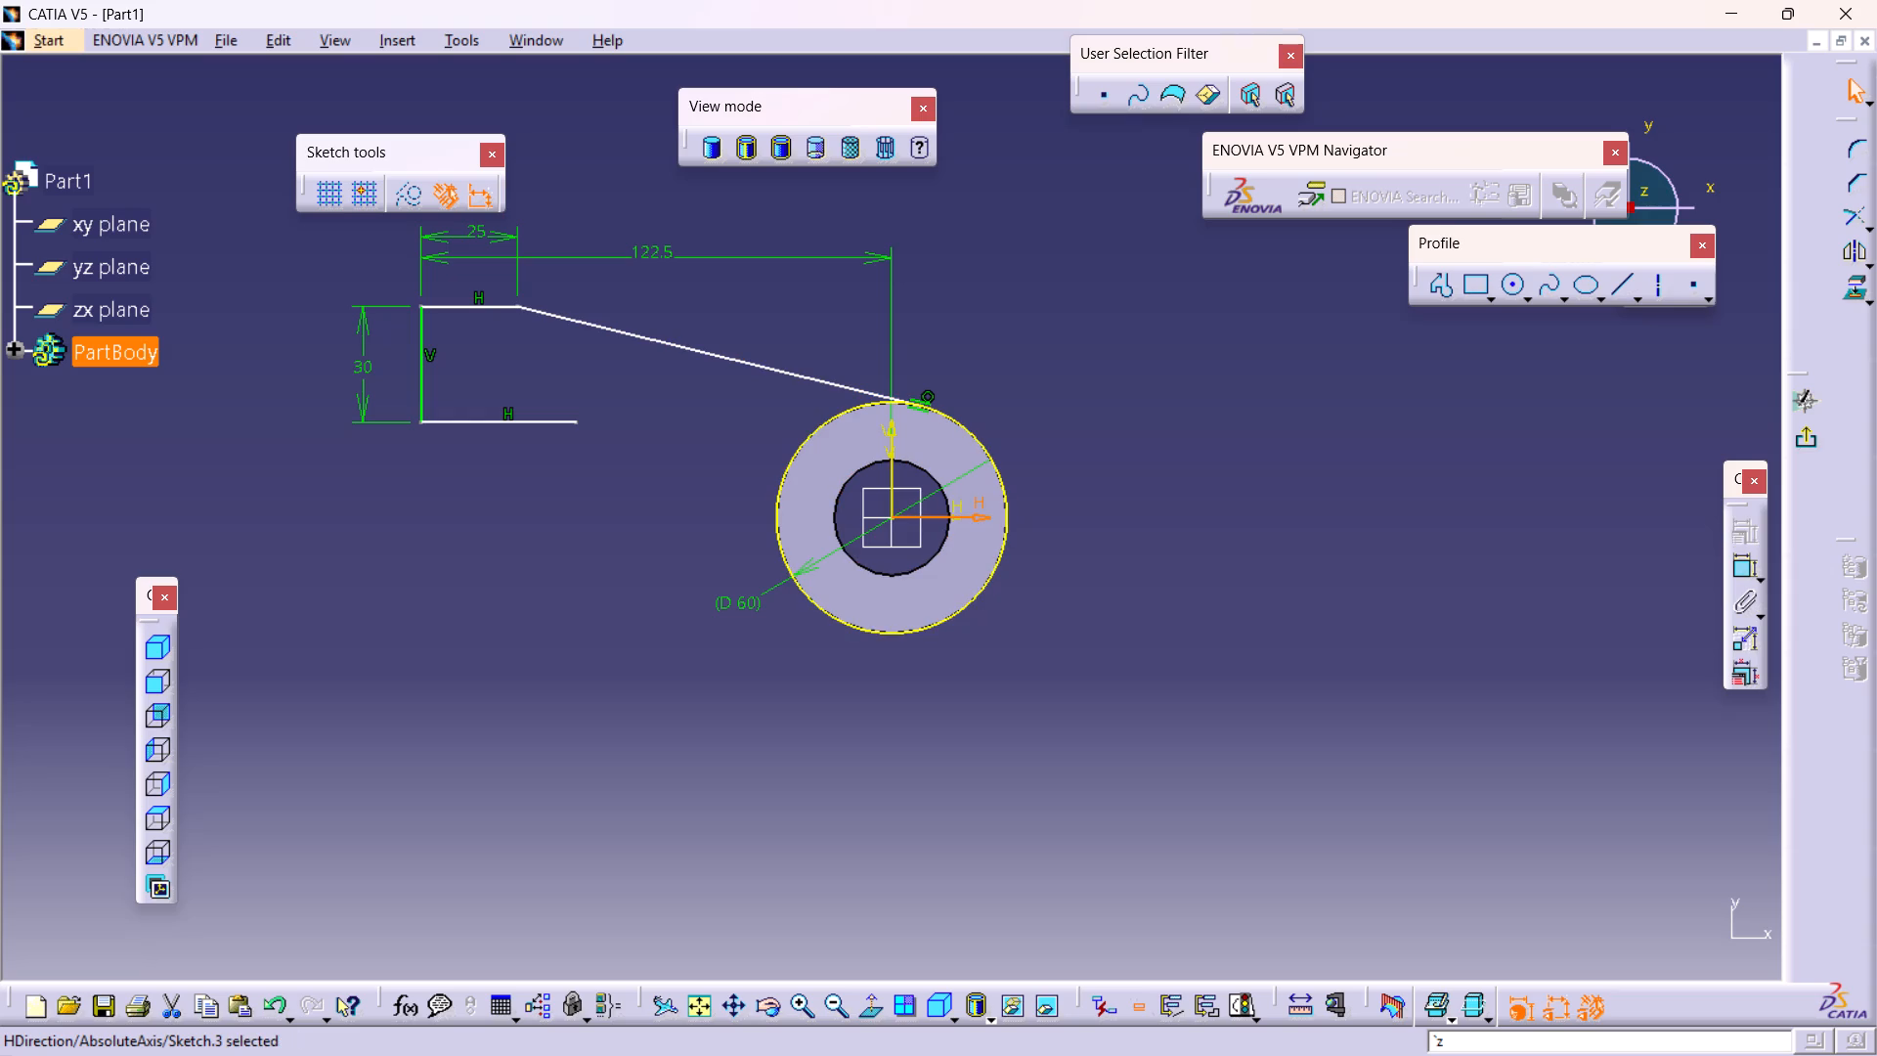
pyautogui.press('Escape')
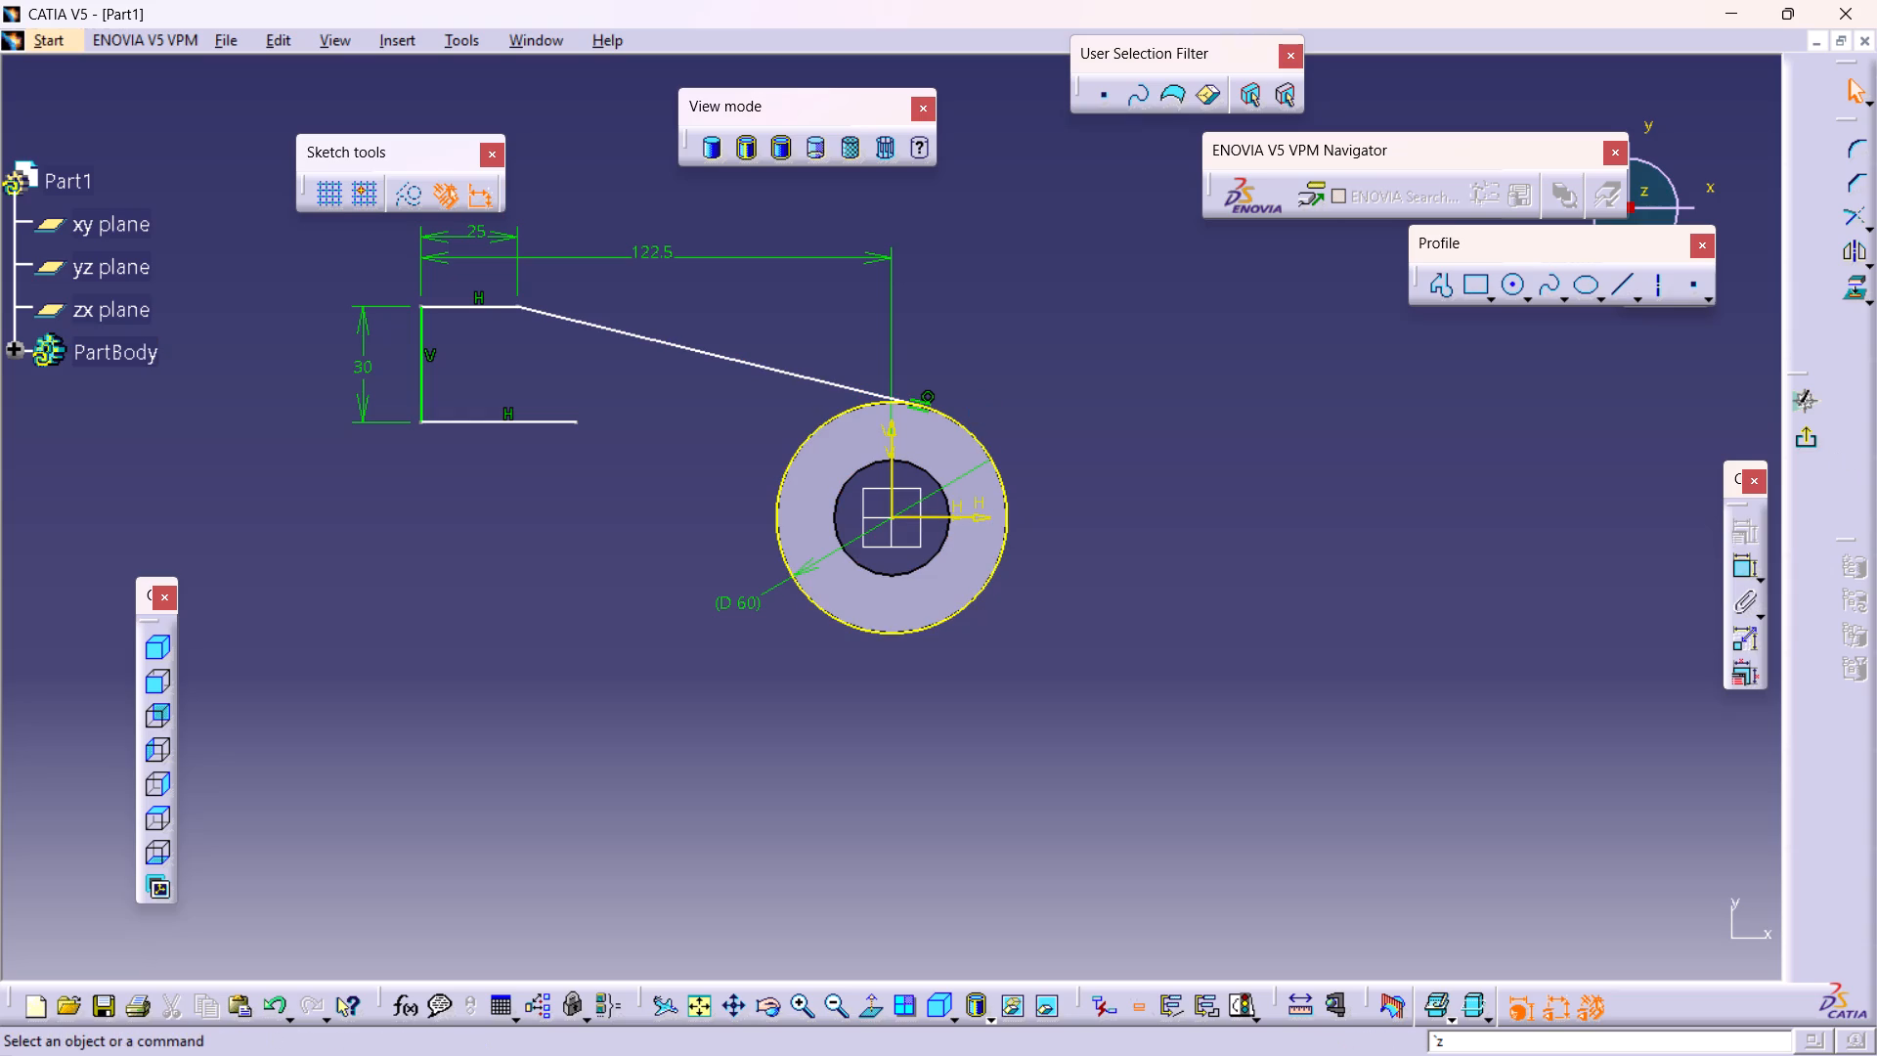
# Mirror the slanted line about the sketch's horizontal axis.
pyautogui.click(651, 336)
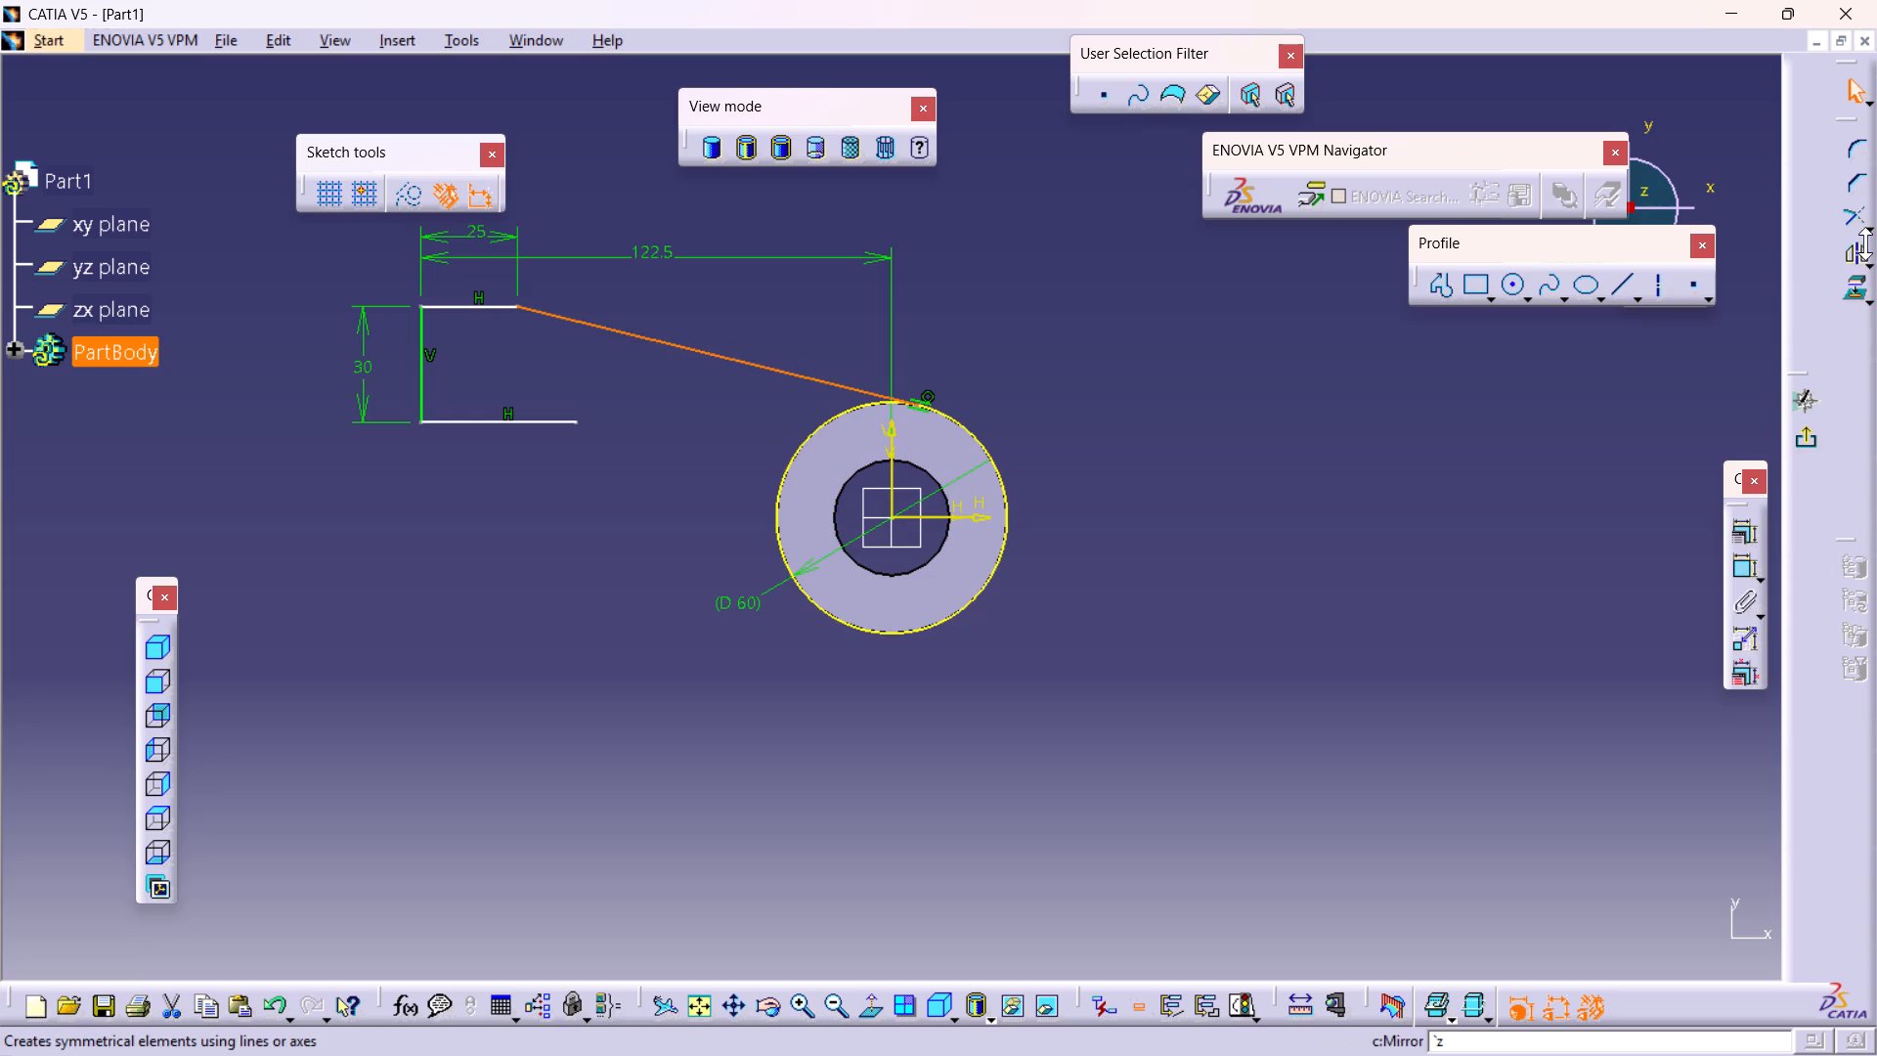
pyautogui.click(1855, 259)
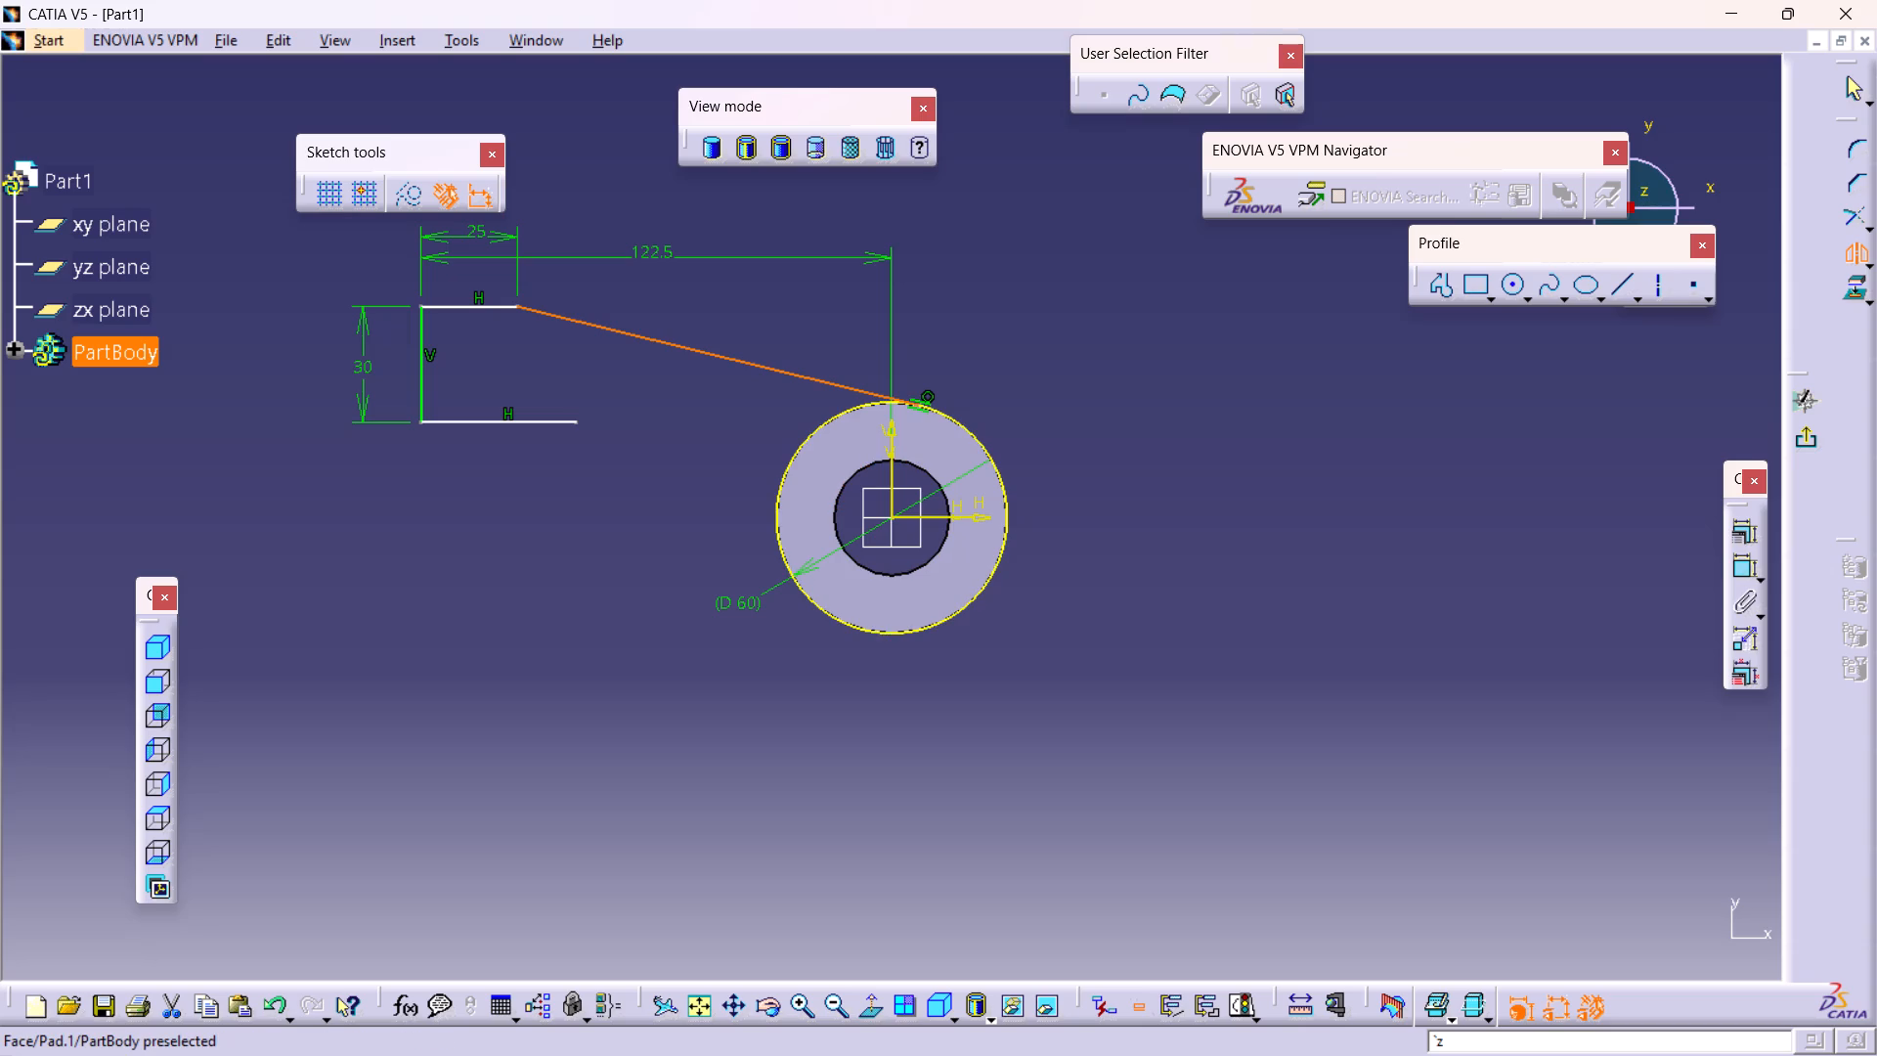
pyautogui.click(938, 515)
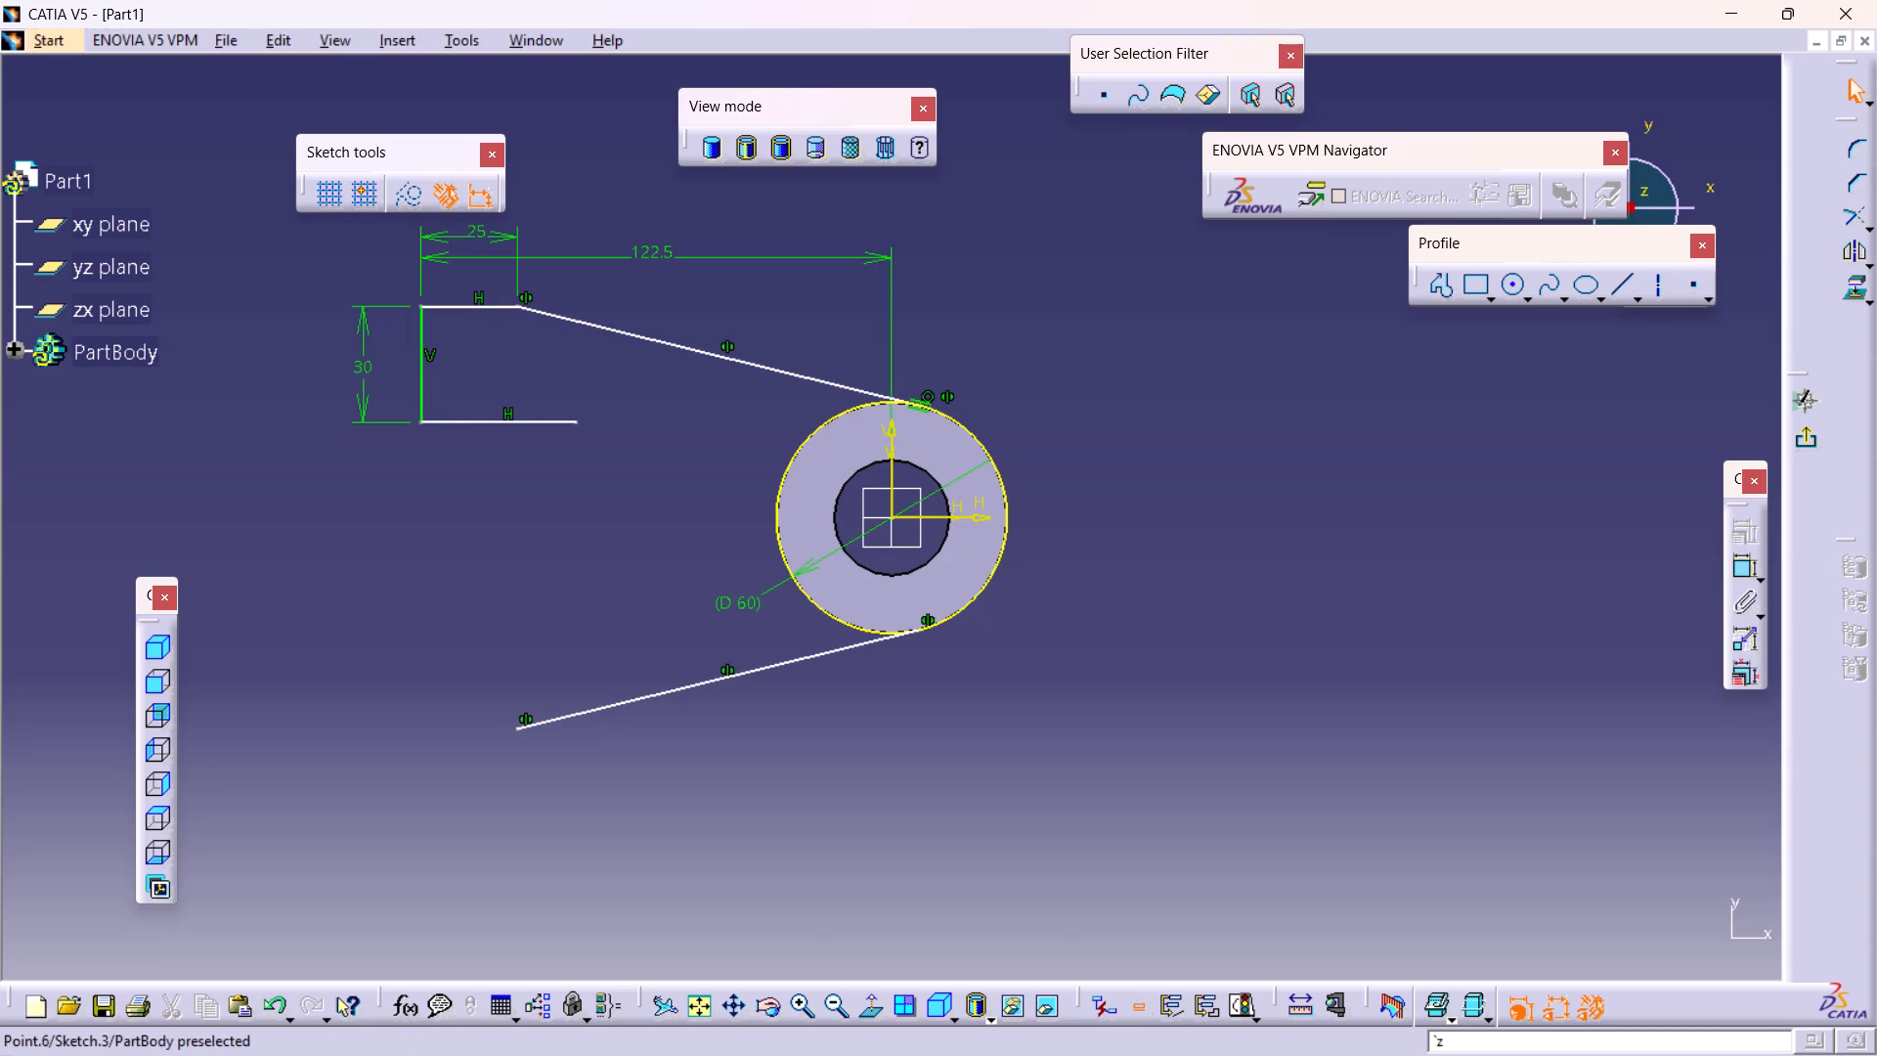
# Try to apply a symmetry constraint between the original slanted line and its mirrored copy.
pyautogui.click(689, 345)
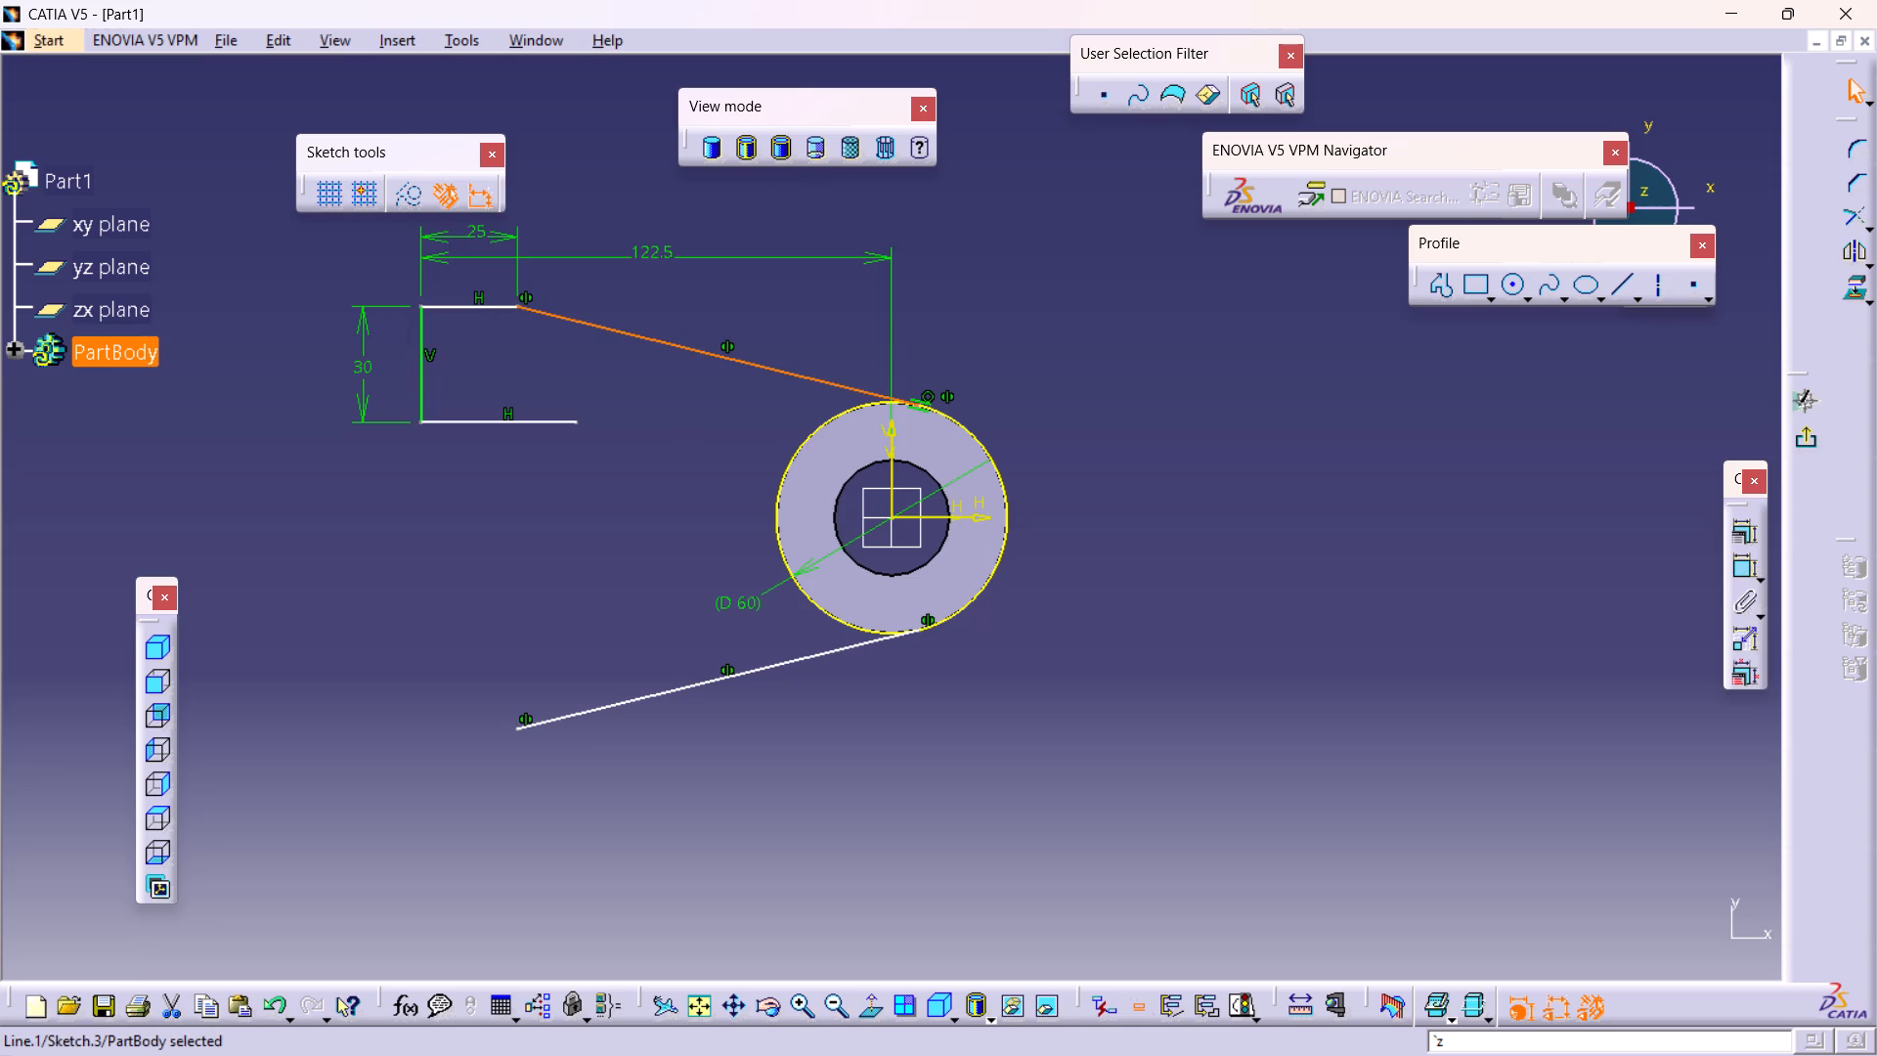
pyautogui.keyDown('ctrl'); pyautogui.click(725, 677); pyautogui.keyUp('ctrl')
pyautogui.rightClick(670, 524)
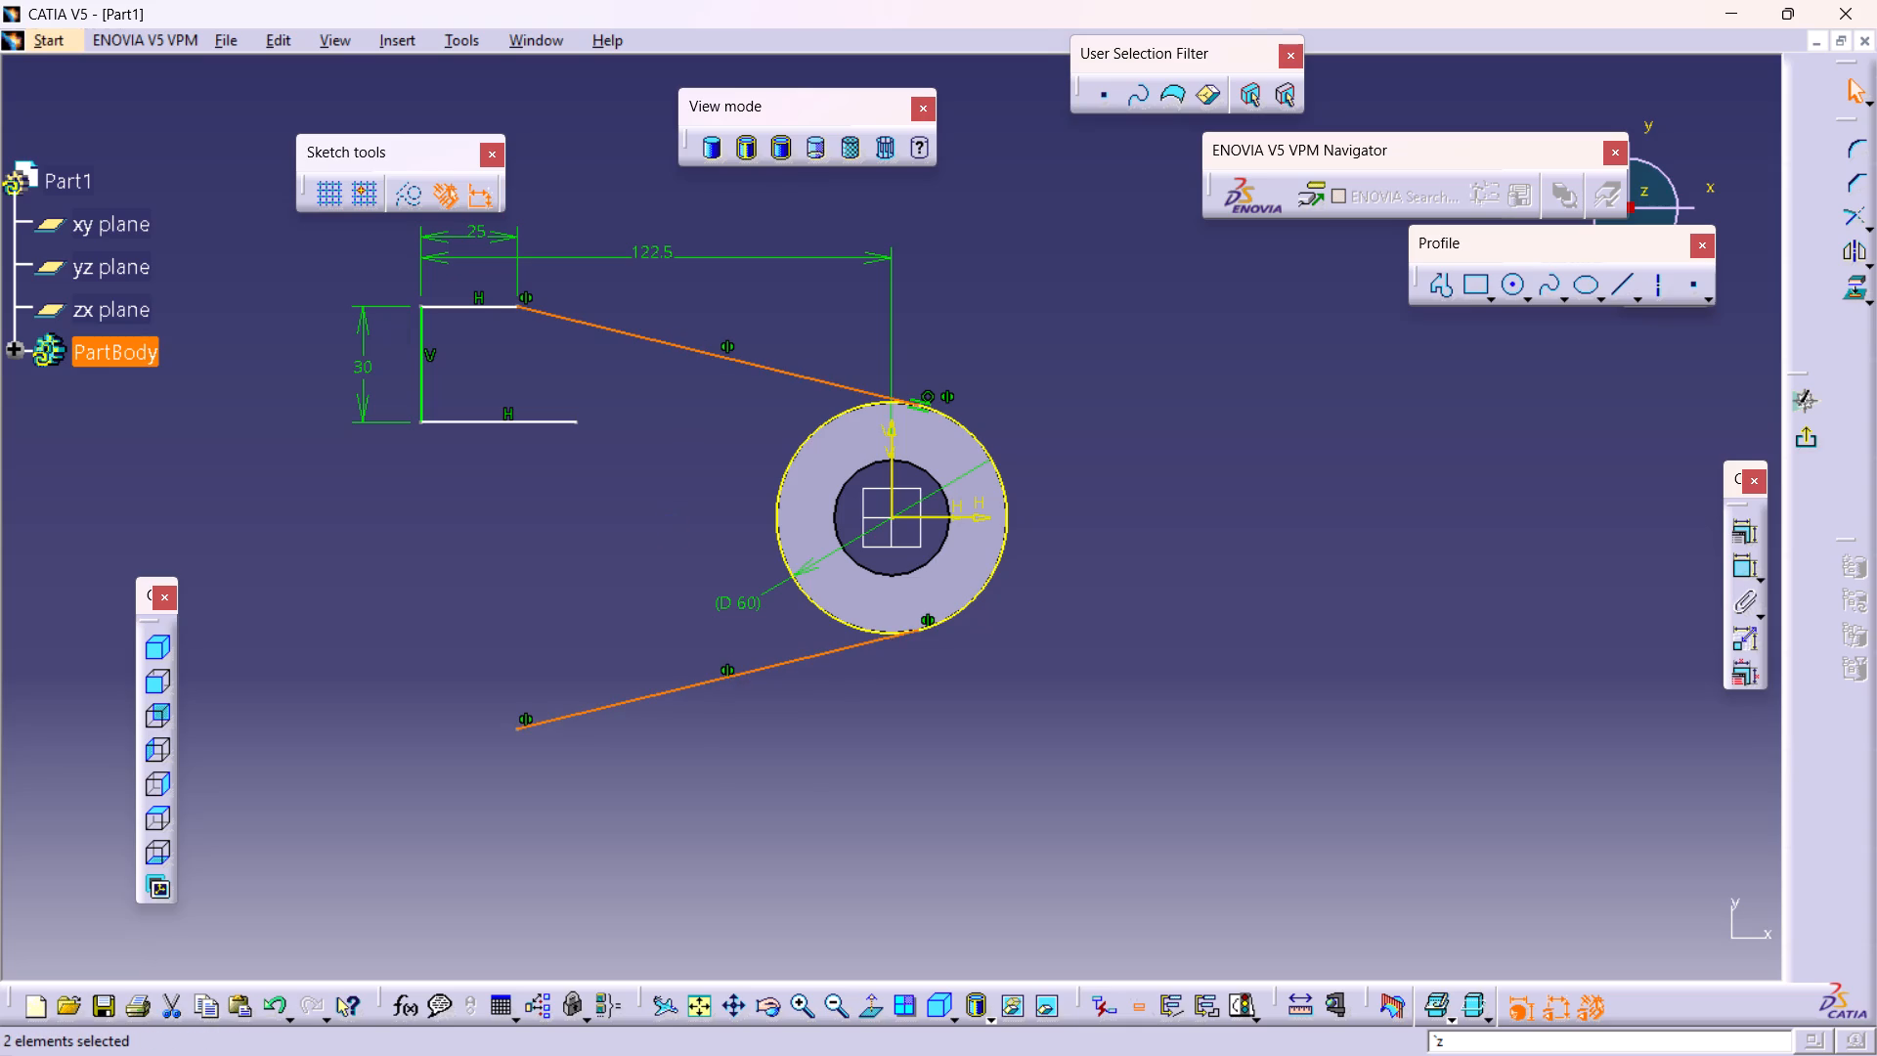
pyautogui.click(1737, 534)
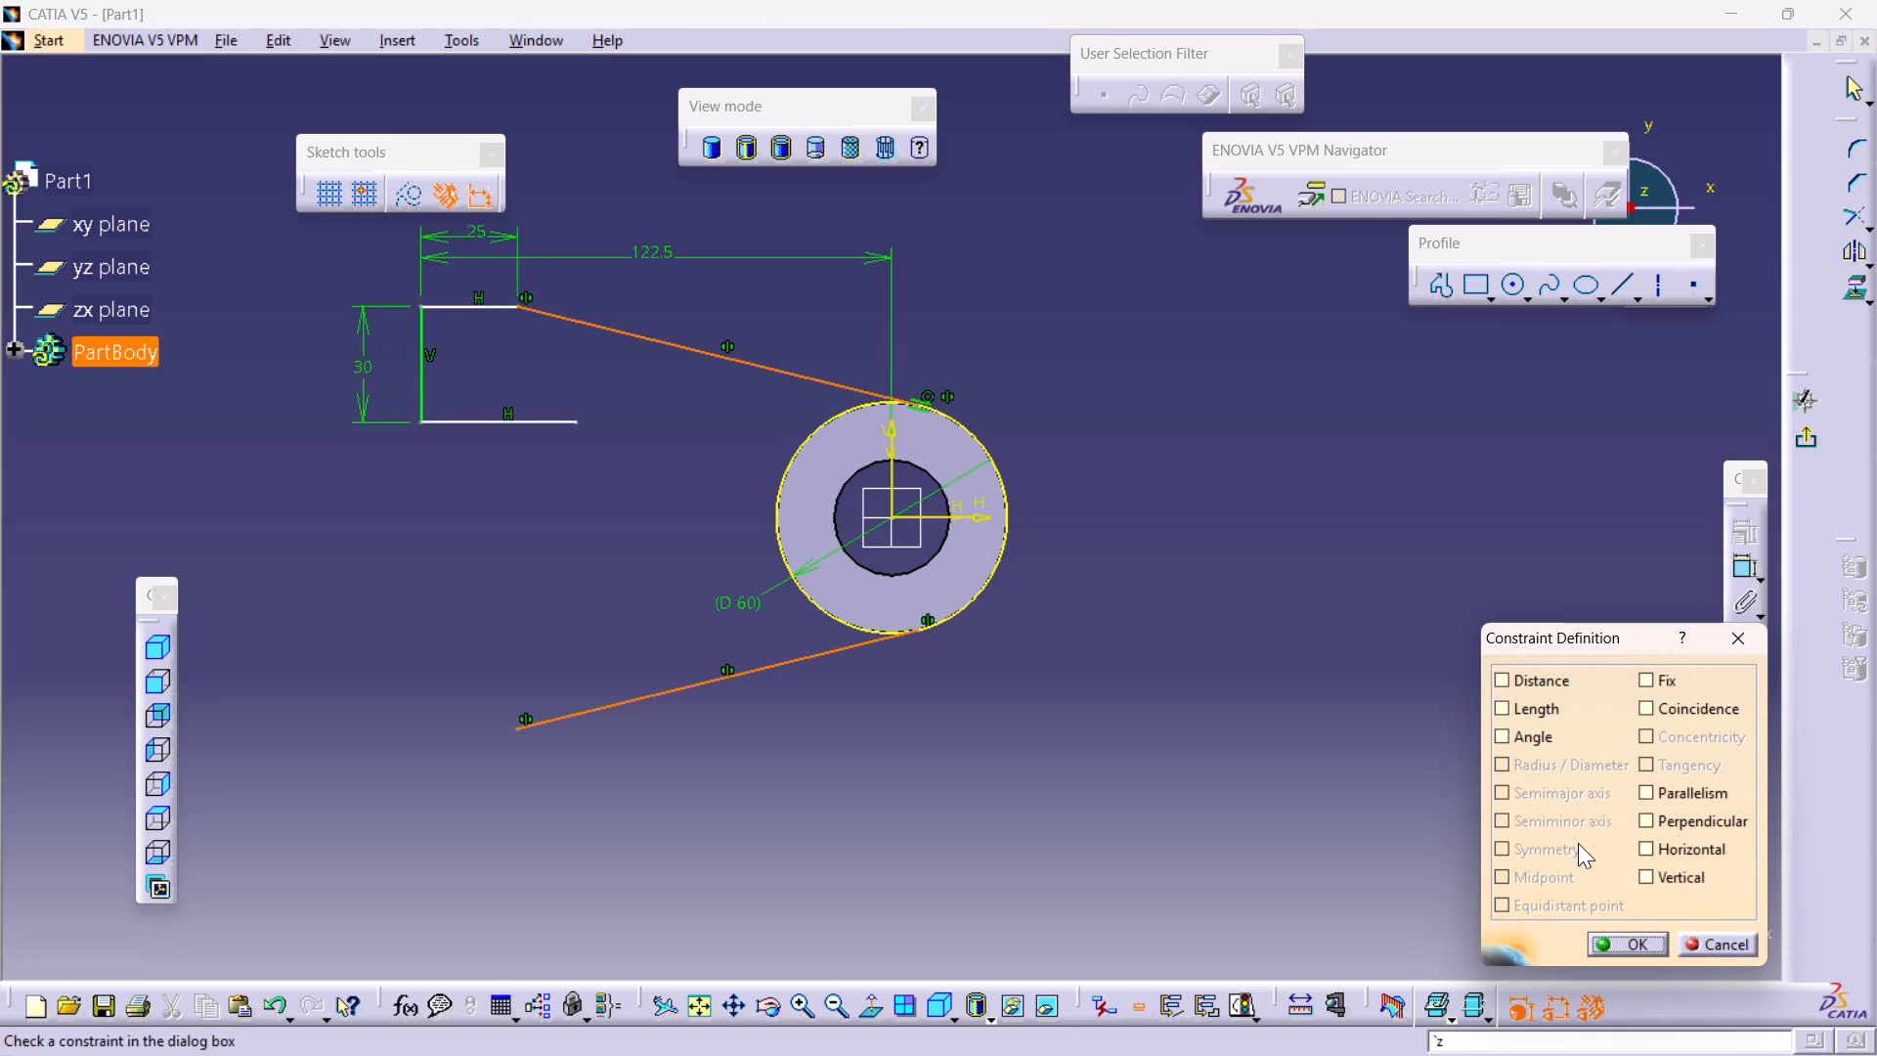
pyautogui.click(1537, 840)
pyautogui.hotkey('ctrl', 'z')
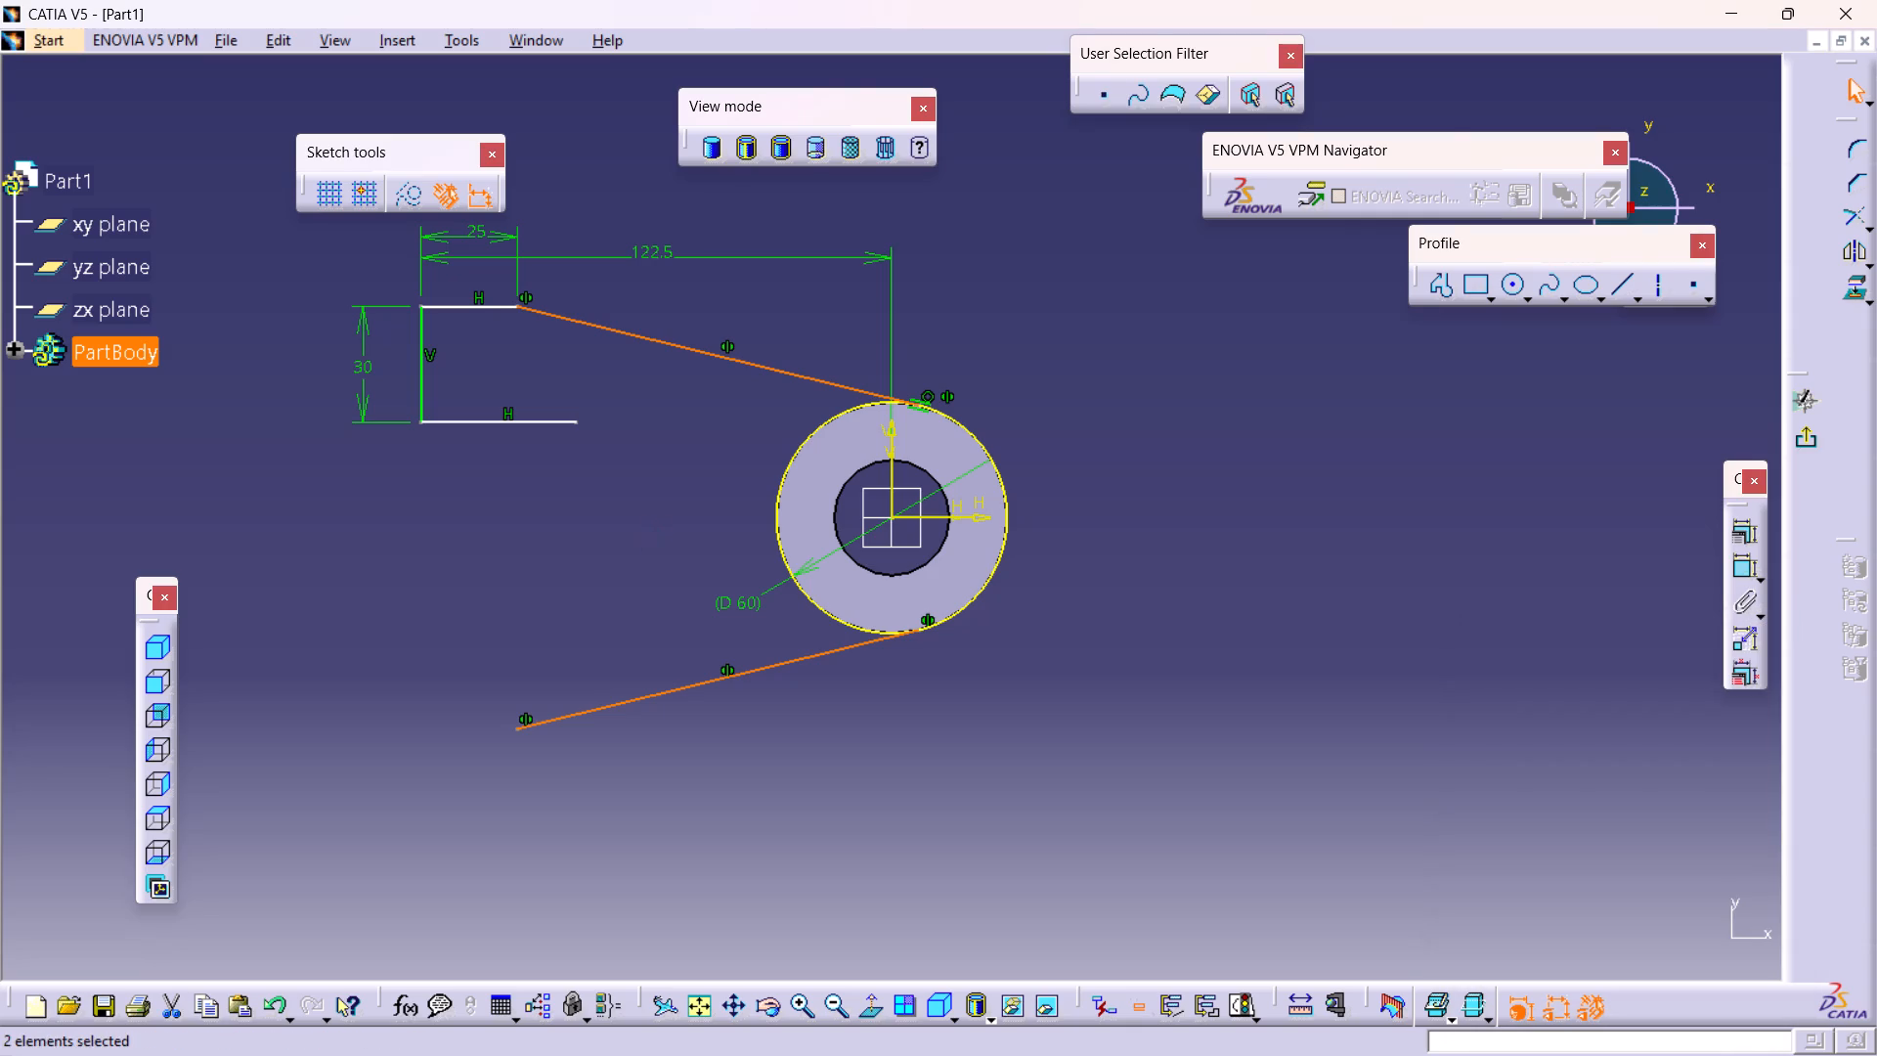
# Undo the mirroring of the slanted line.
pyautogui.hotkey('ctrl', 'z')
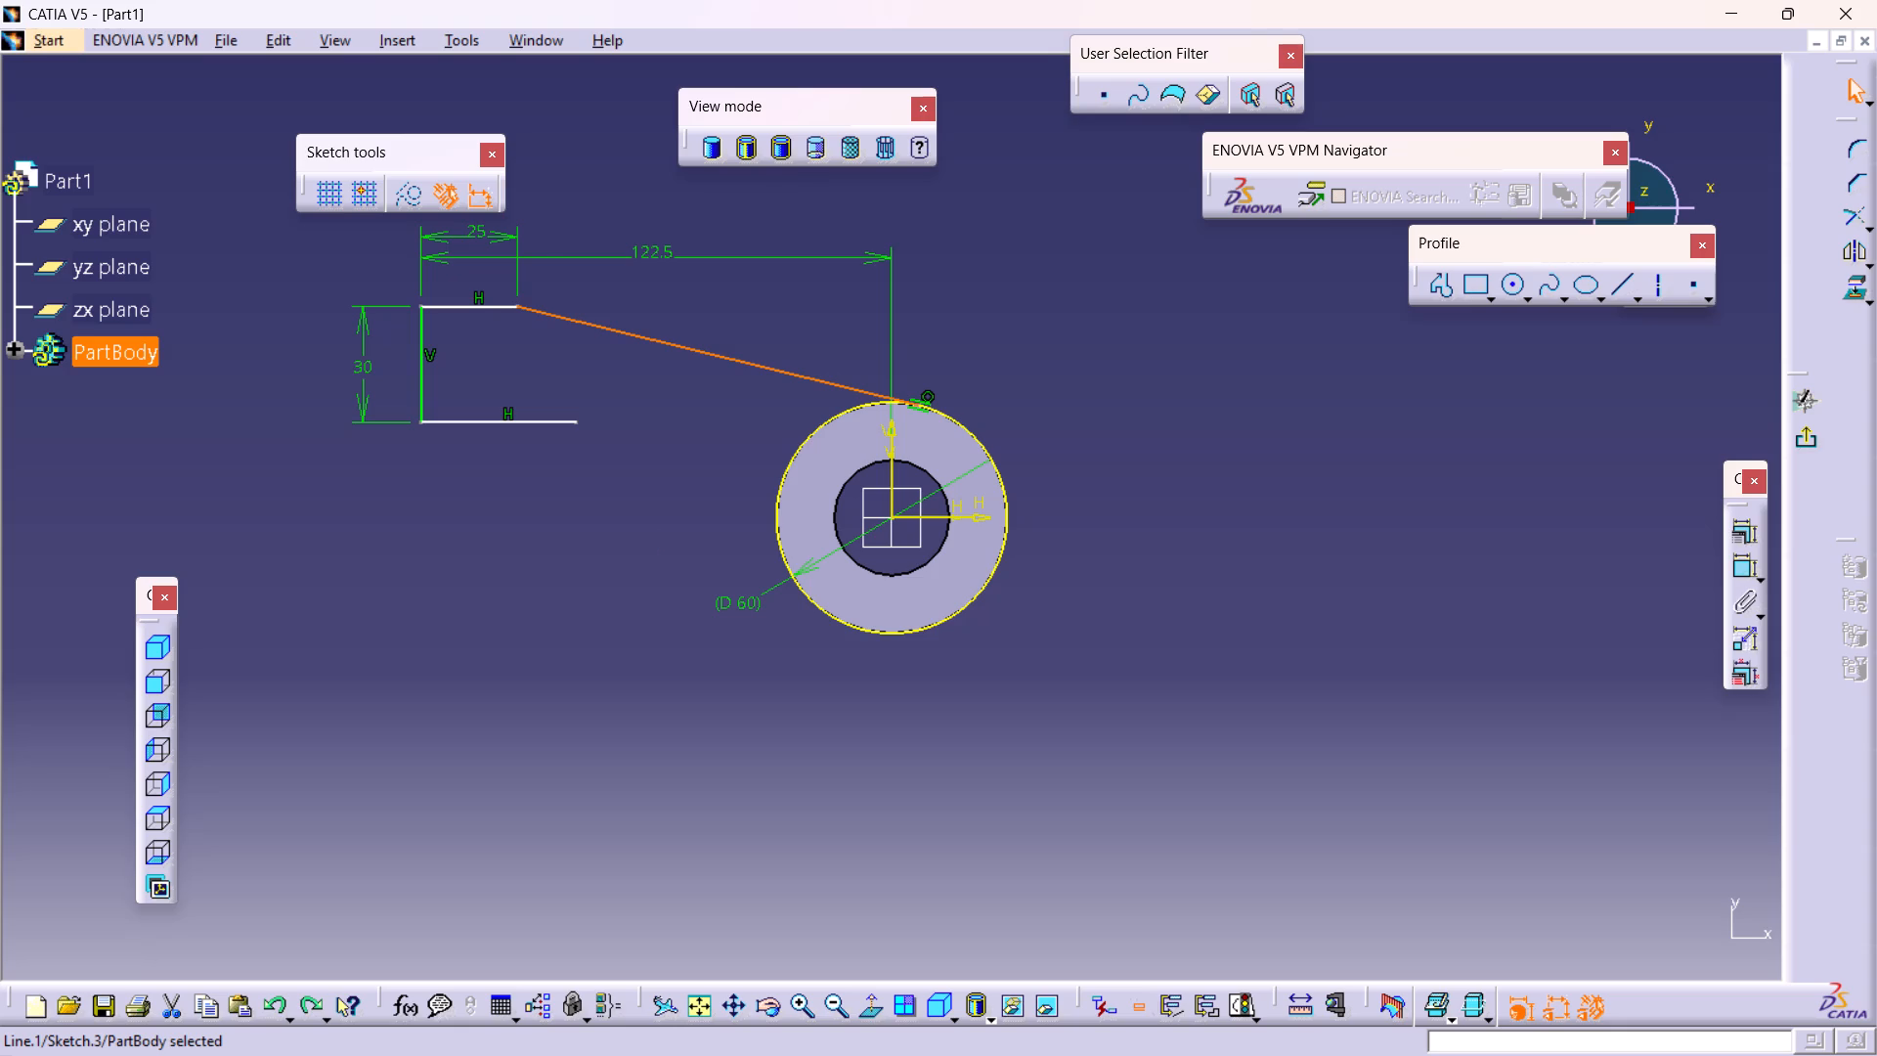
# Delete the horizontal distance dimension between the profile's vertical line and the sketch's vertical axis.
pyautogui.click(703, 257)
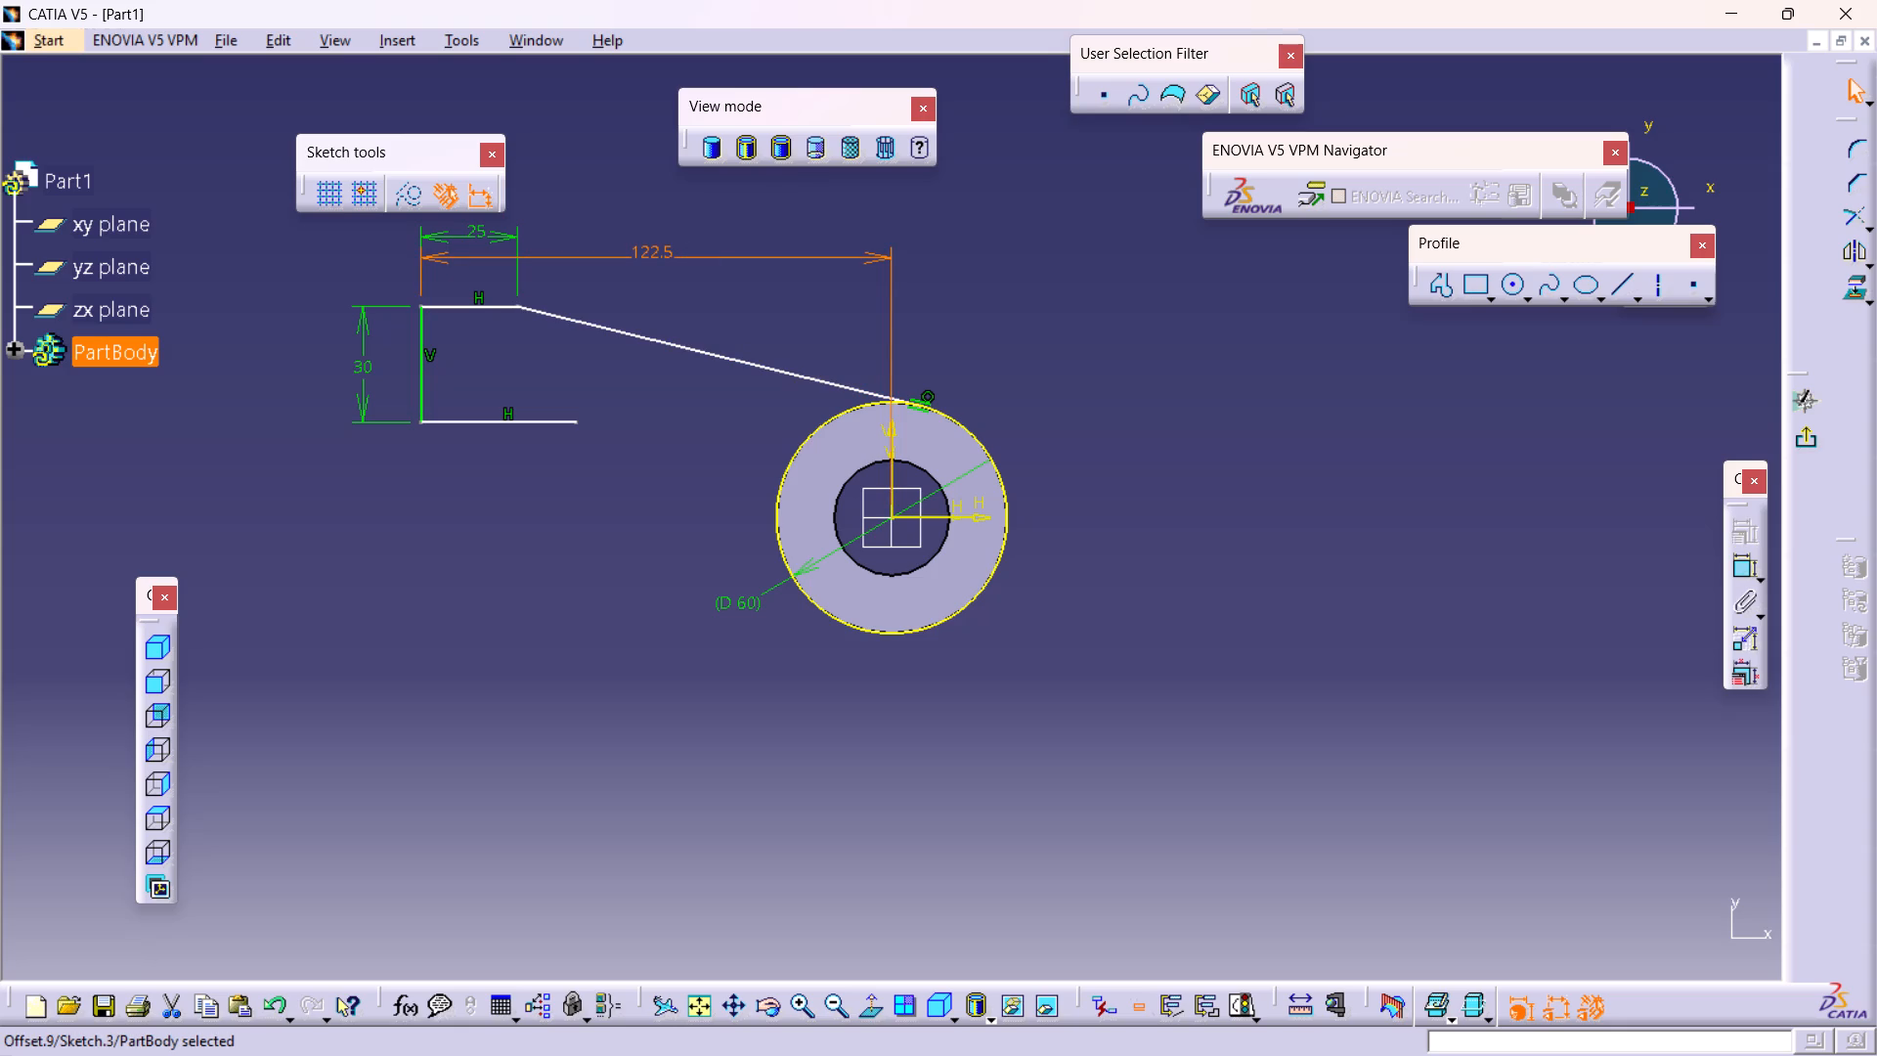
pyautogui.press('Delete')
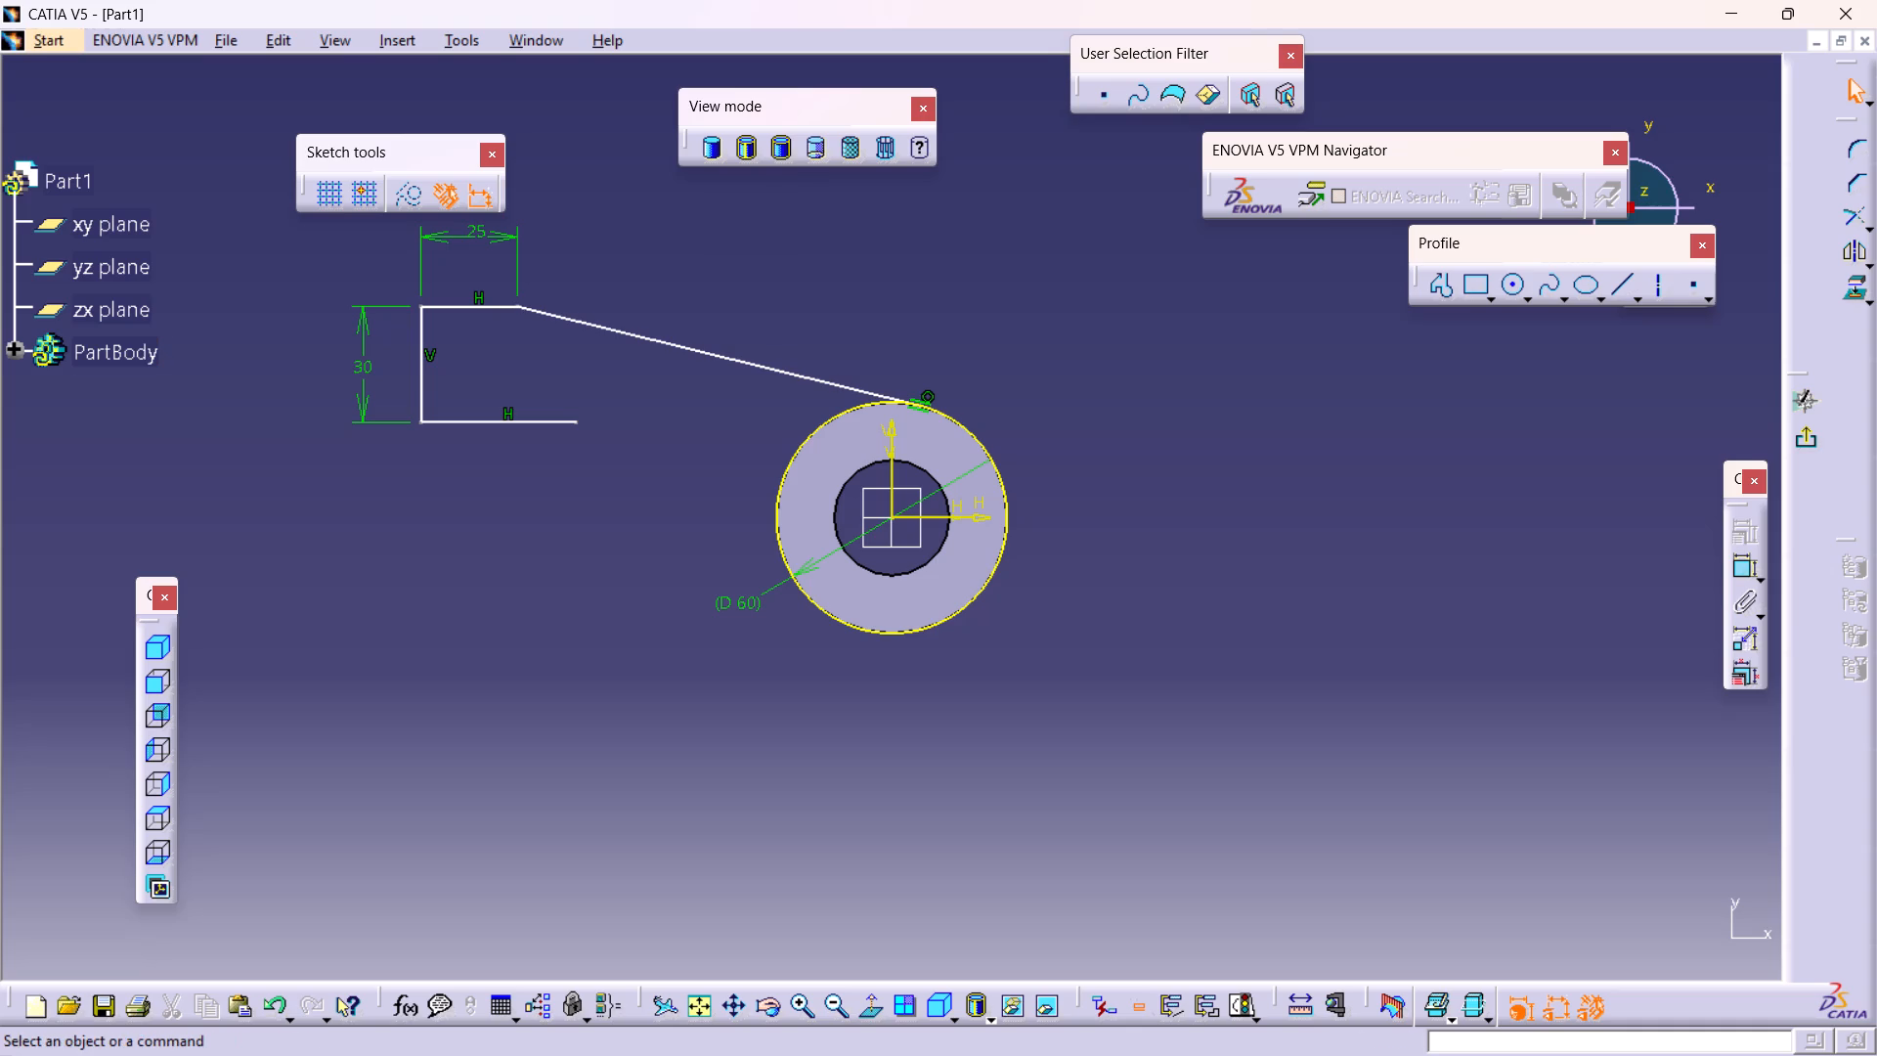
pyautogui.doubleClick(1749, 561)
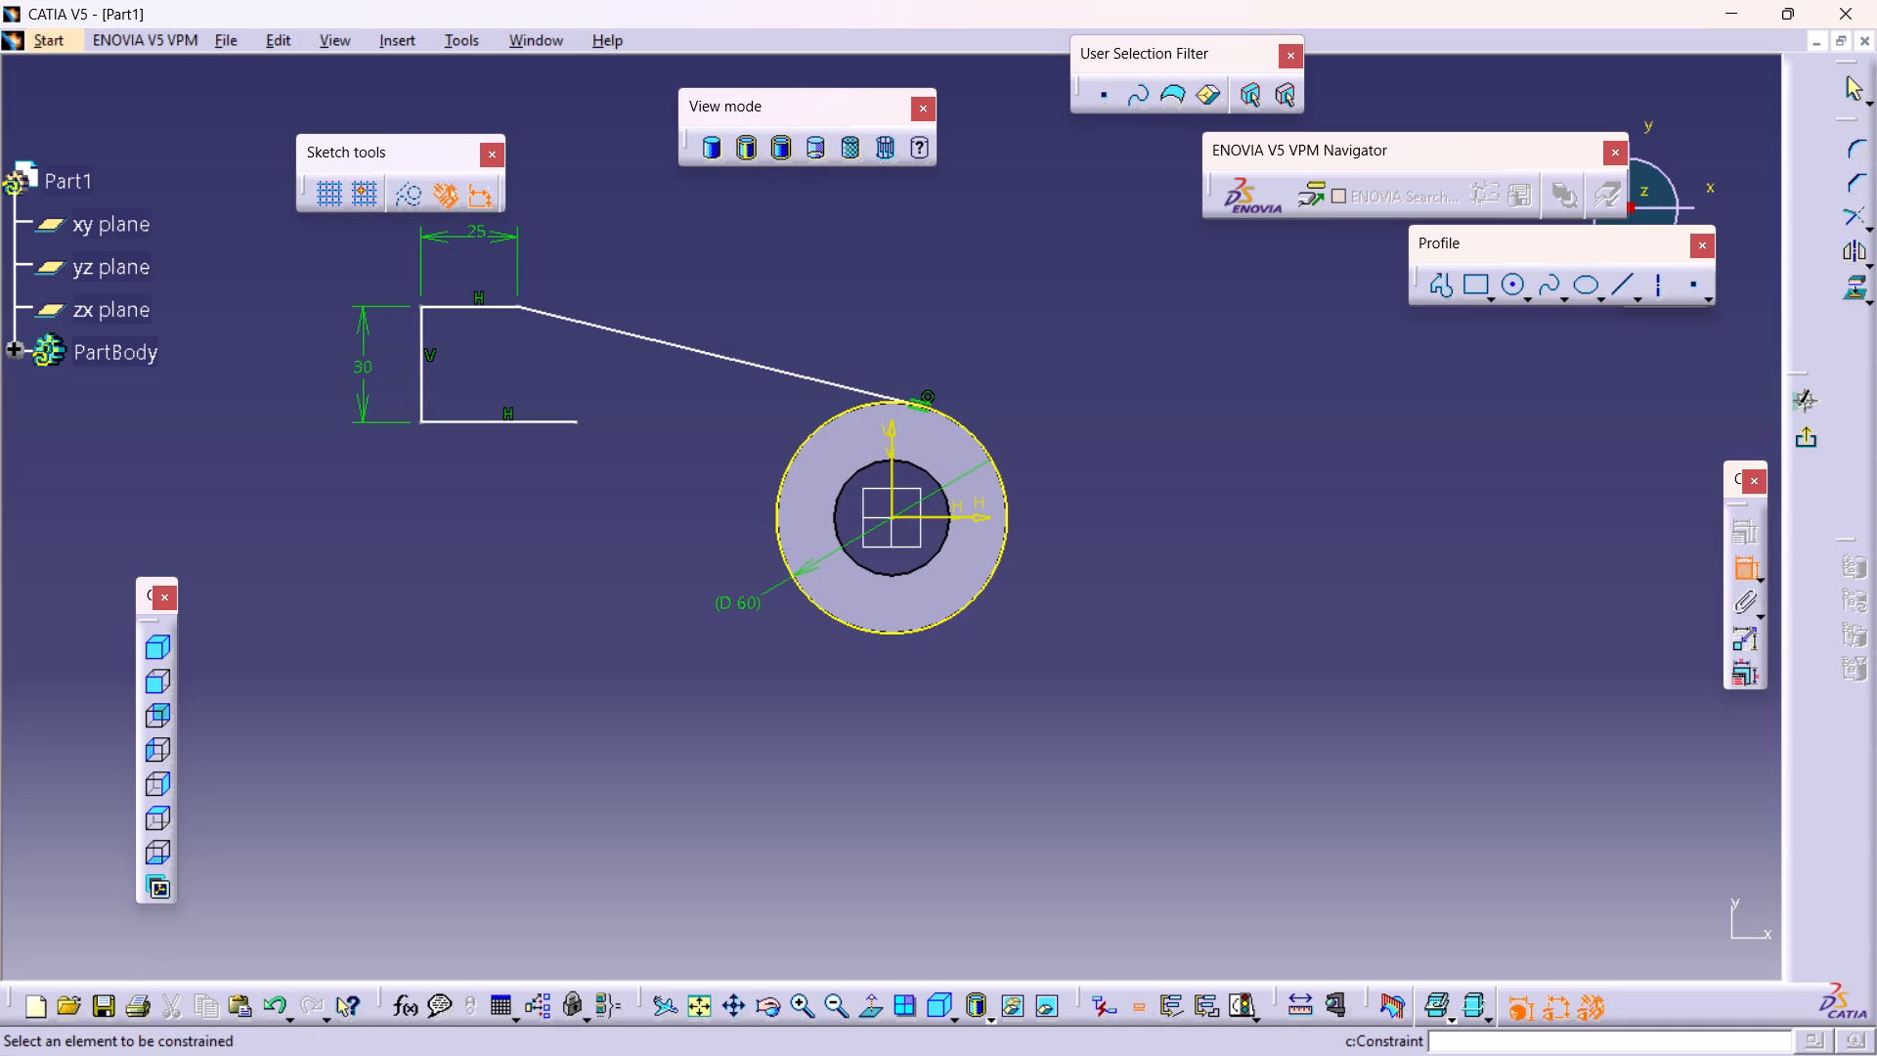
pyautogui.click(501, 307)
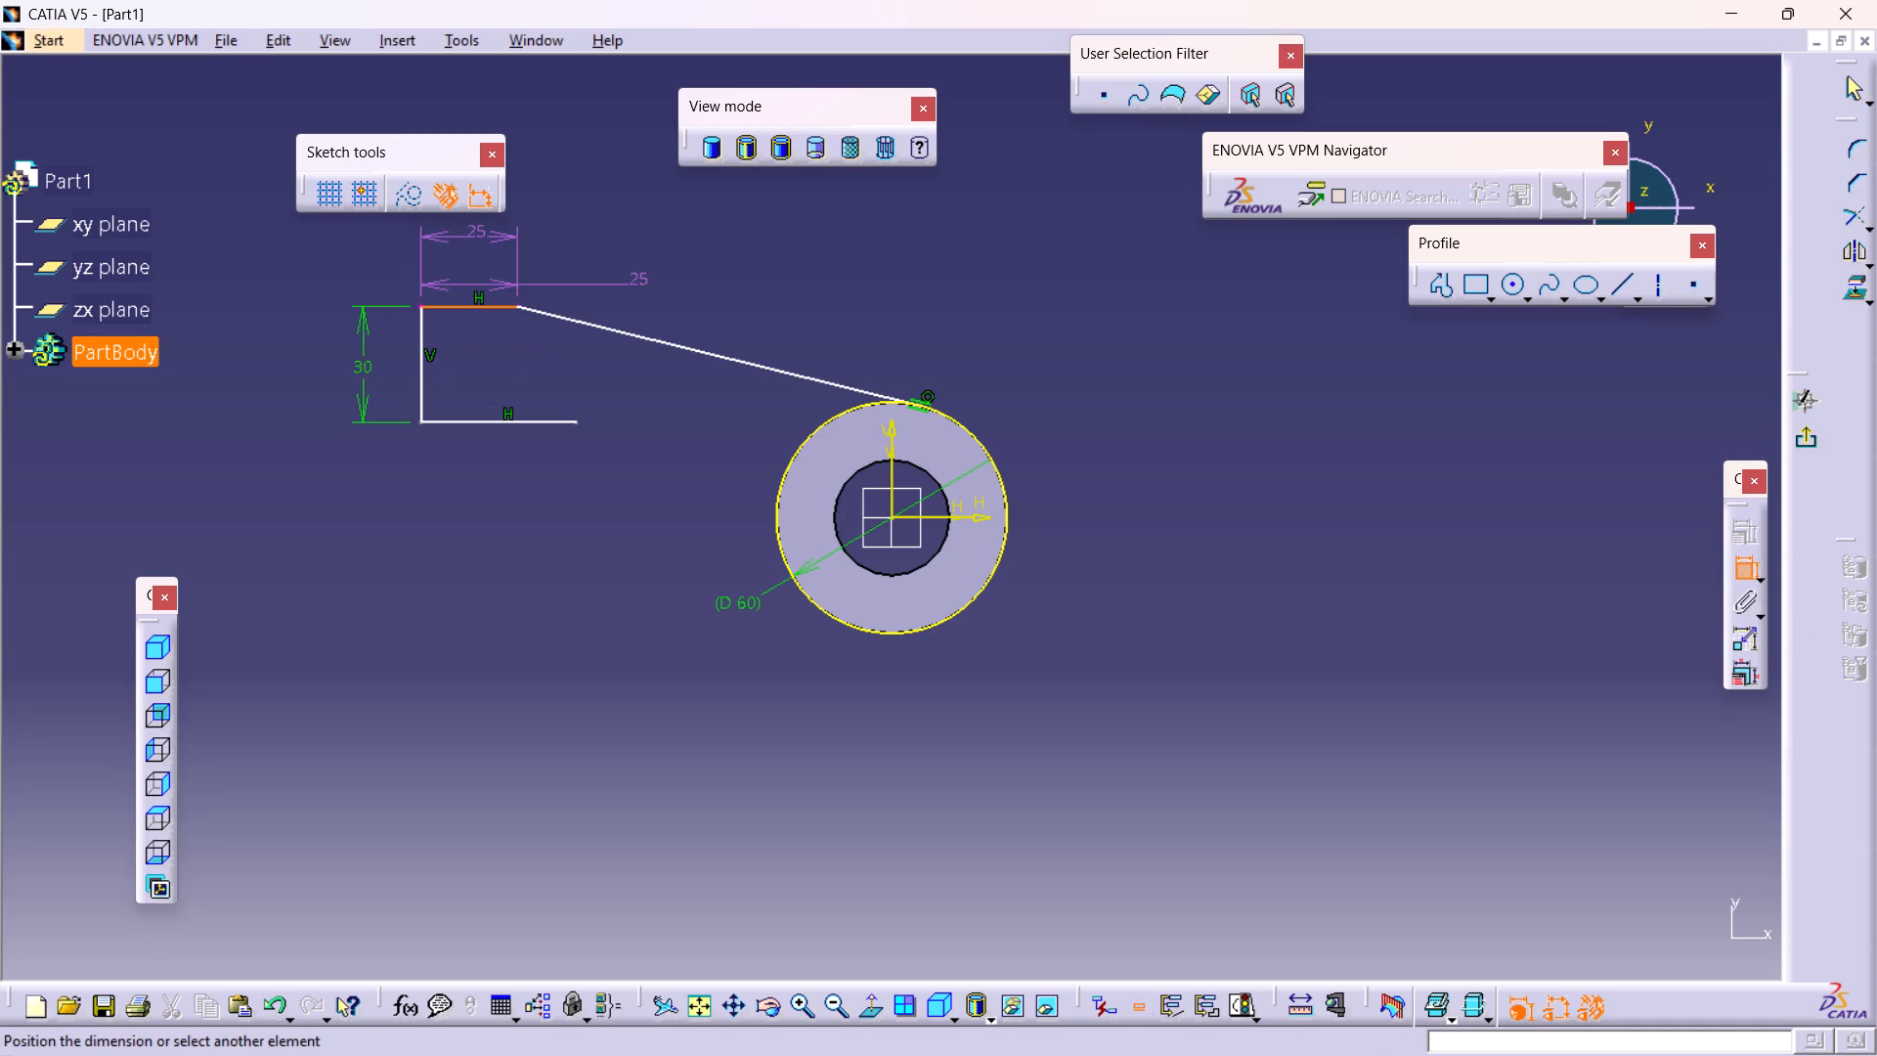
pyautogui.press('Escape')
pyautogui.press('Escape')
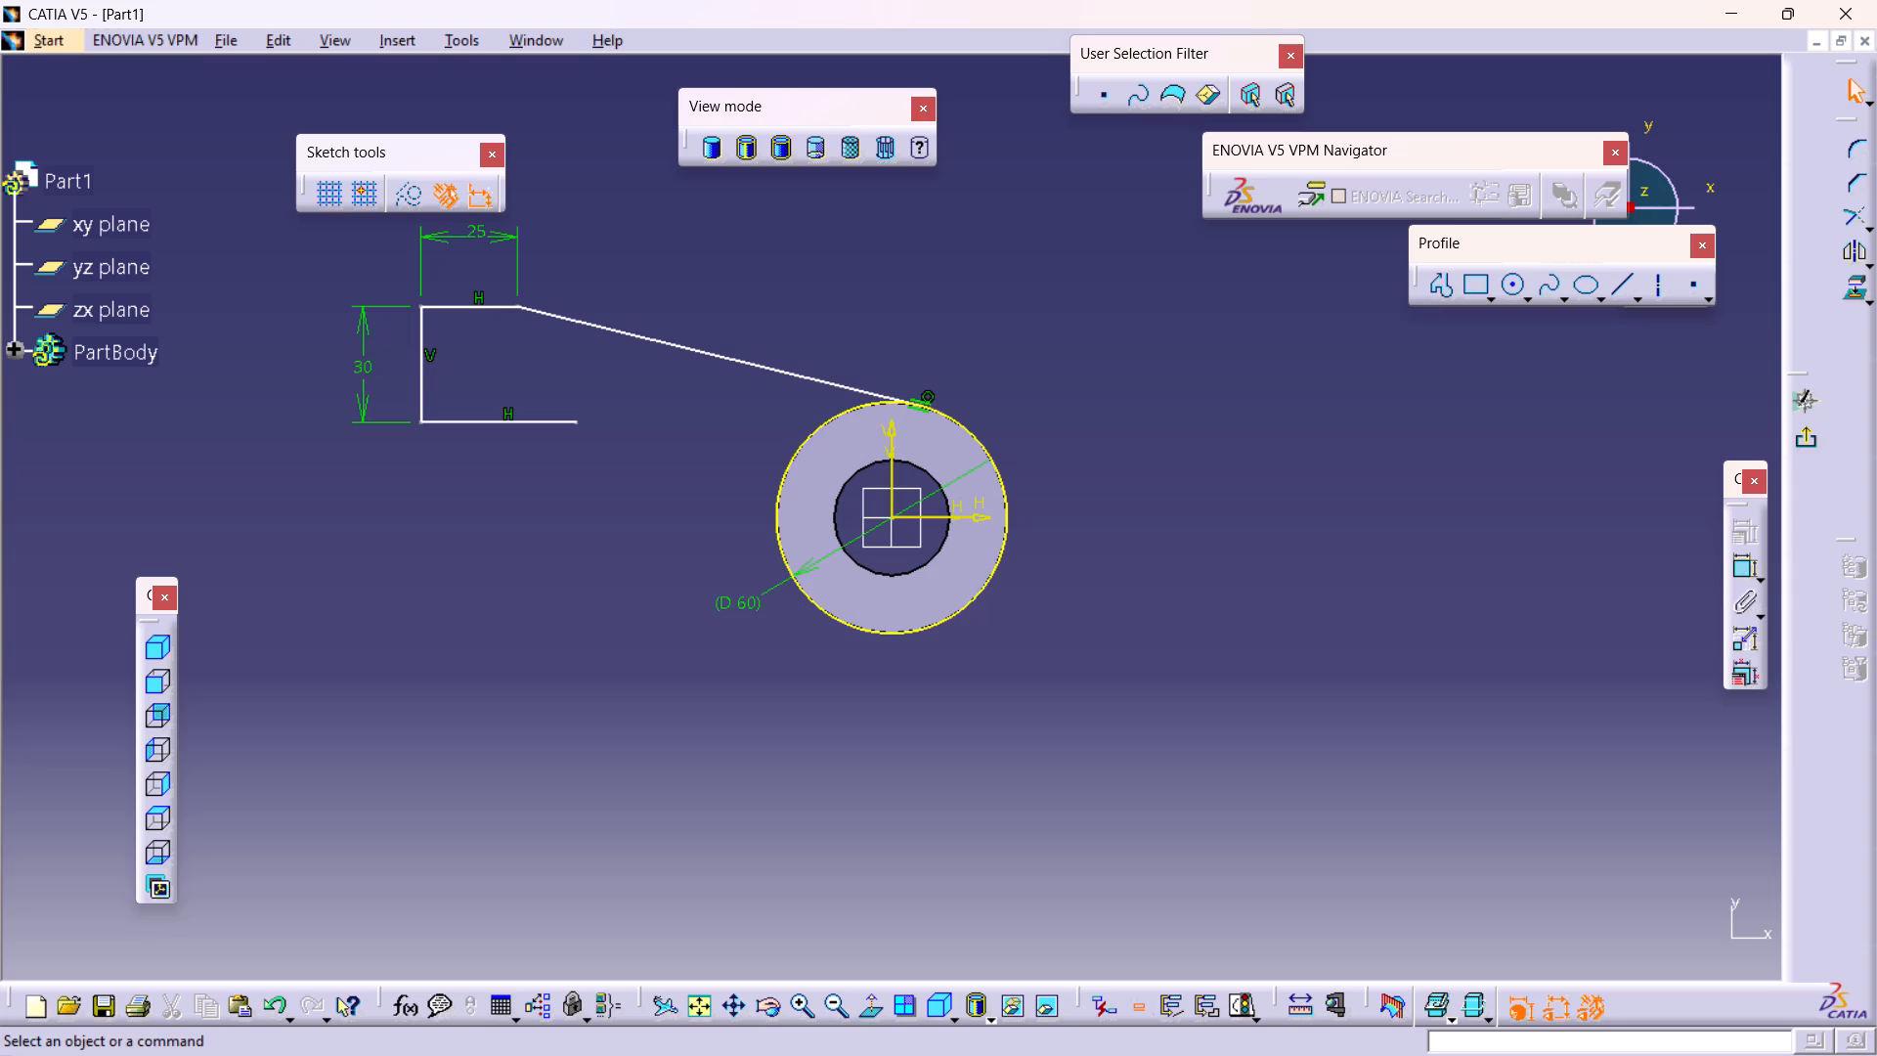
# Dimension the 122.5 mm distance between the profile's vertical line and the sketch's vertical axis, placing it below the profile.
pyautogui.doubleClick(1736, 565)
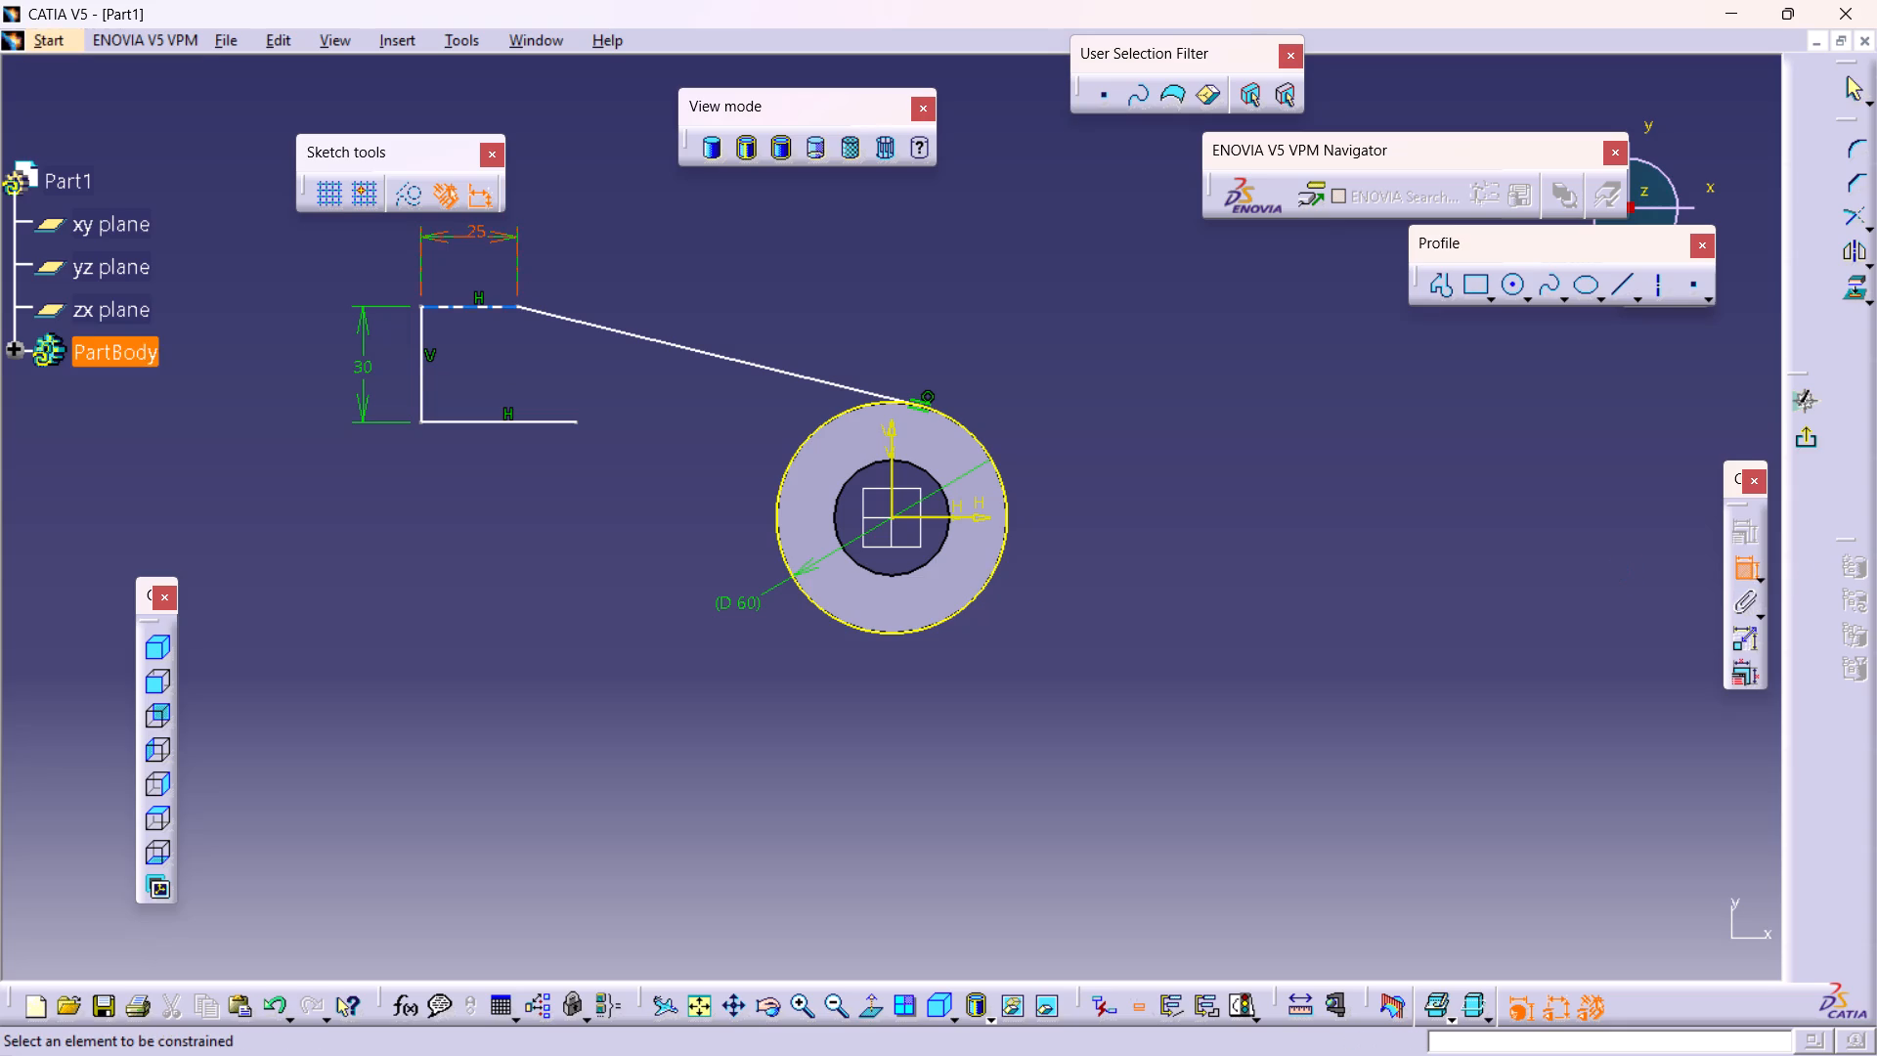
pyautogui.click(421, 364)
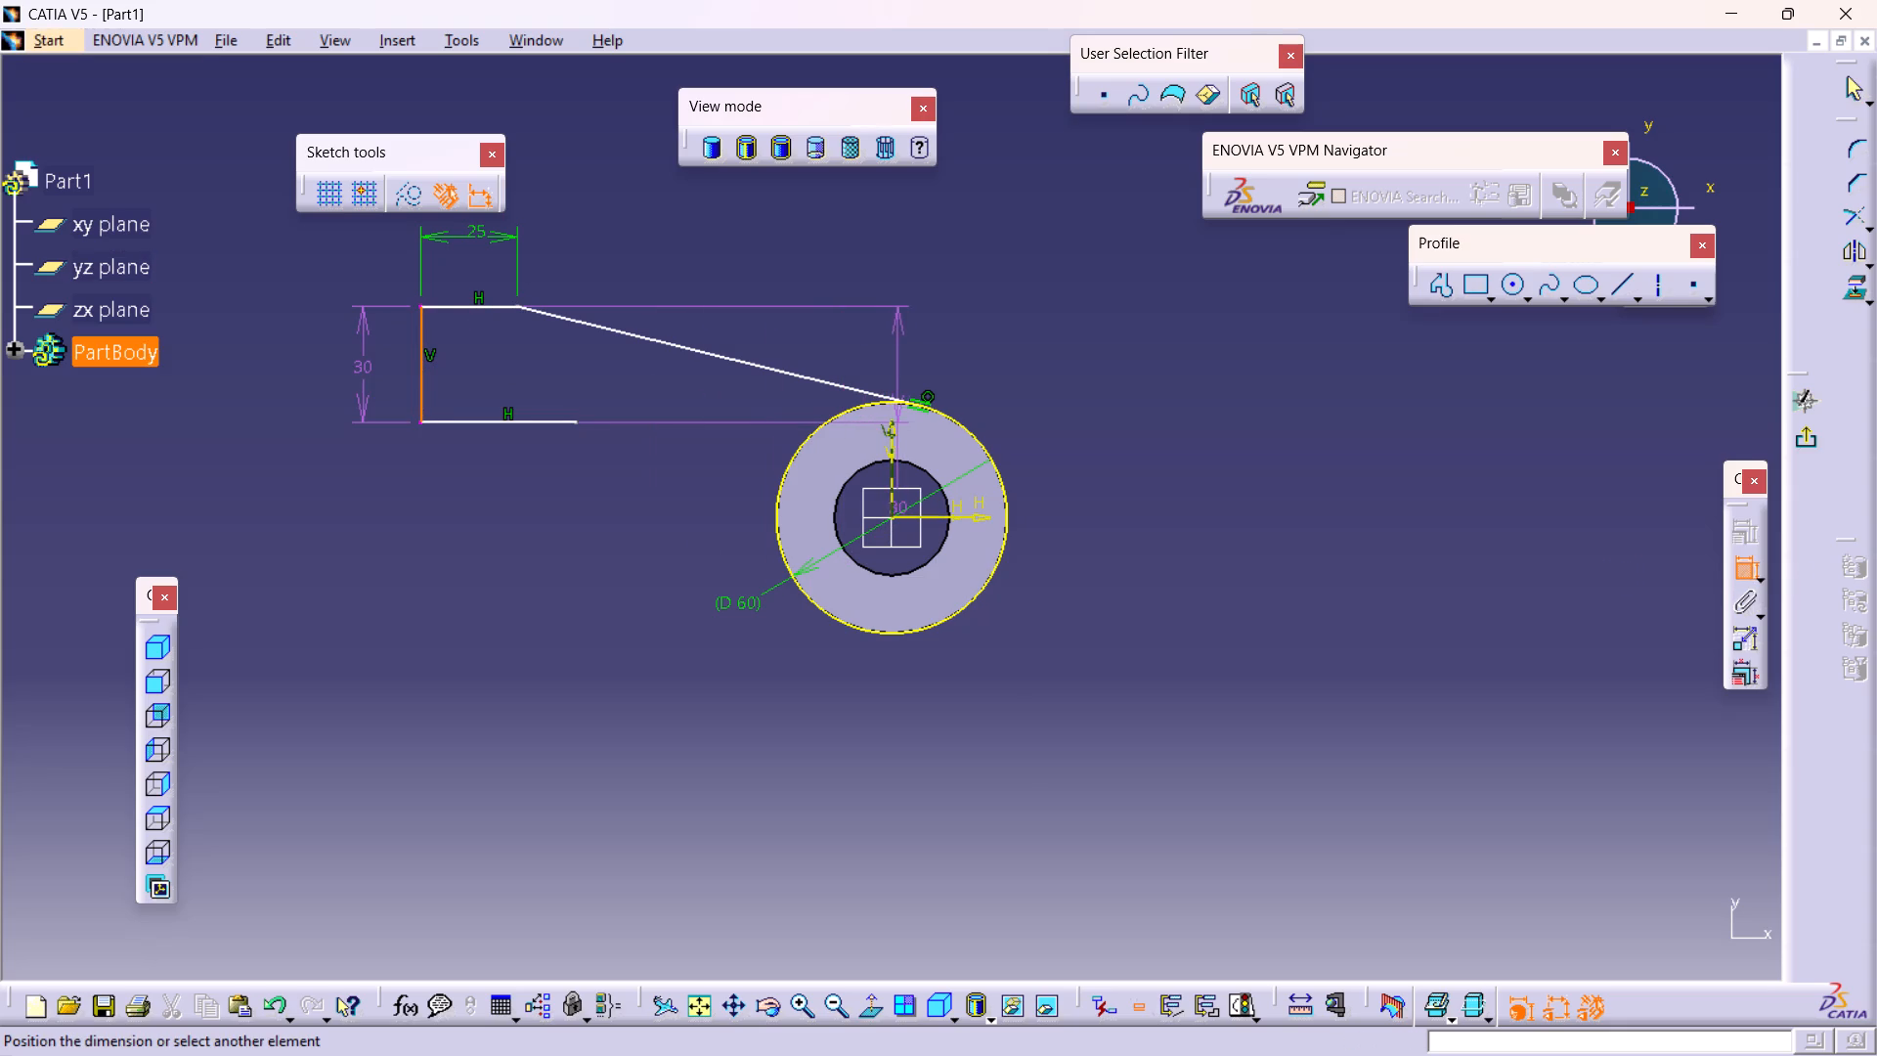
pyautogui.click(891, 494)
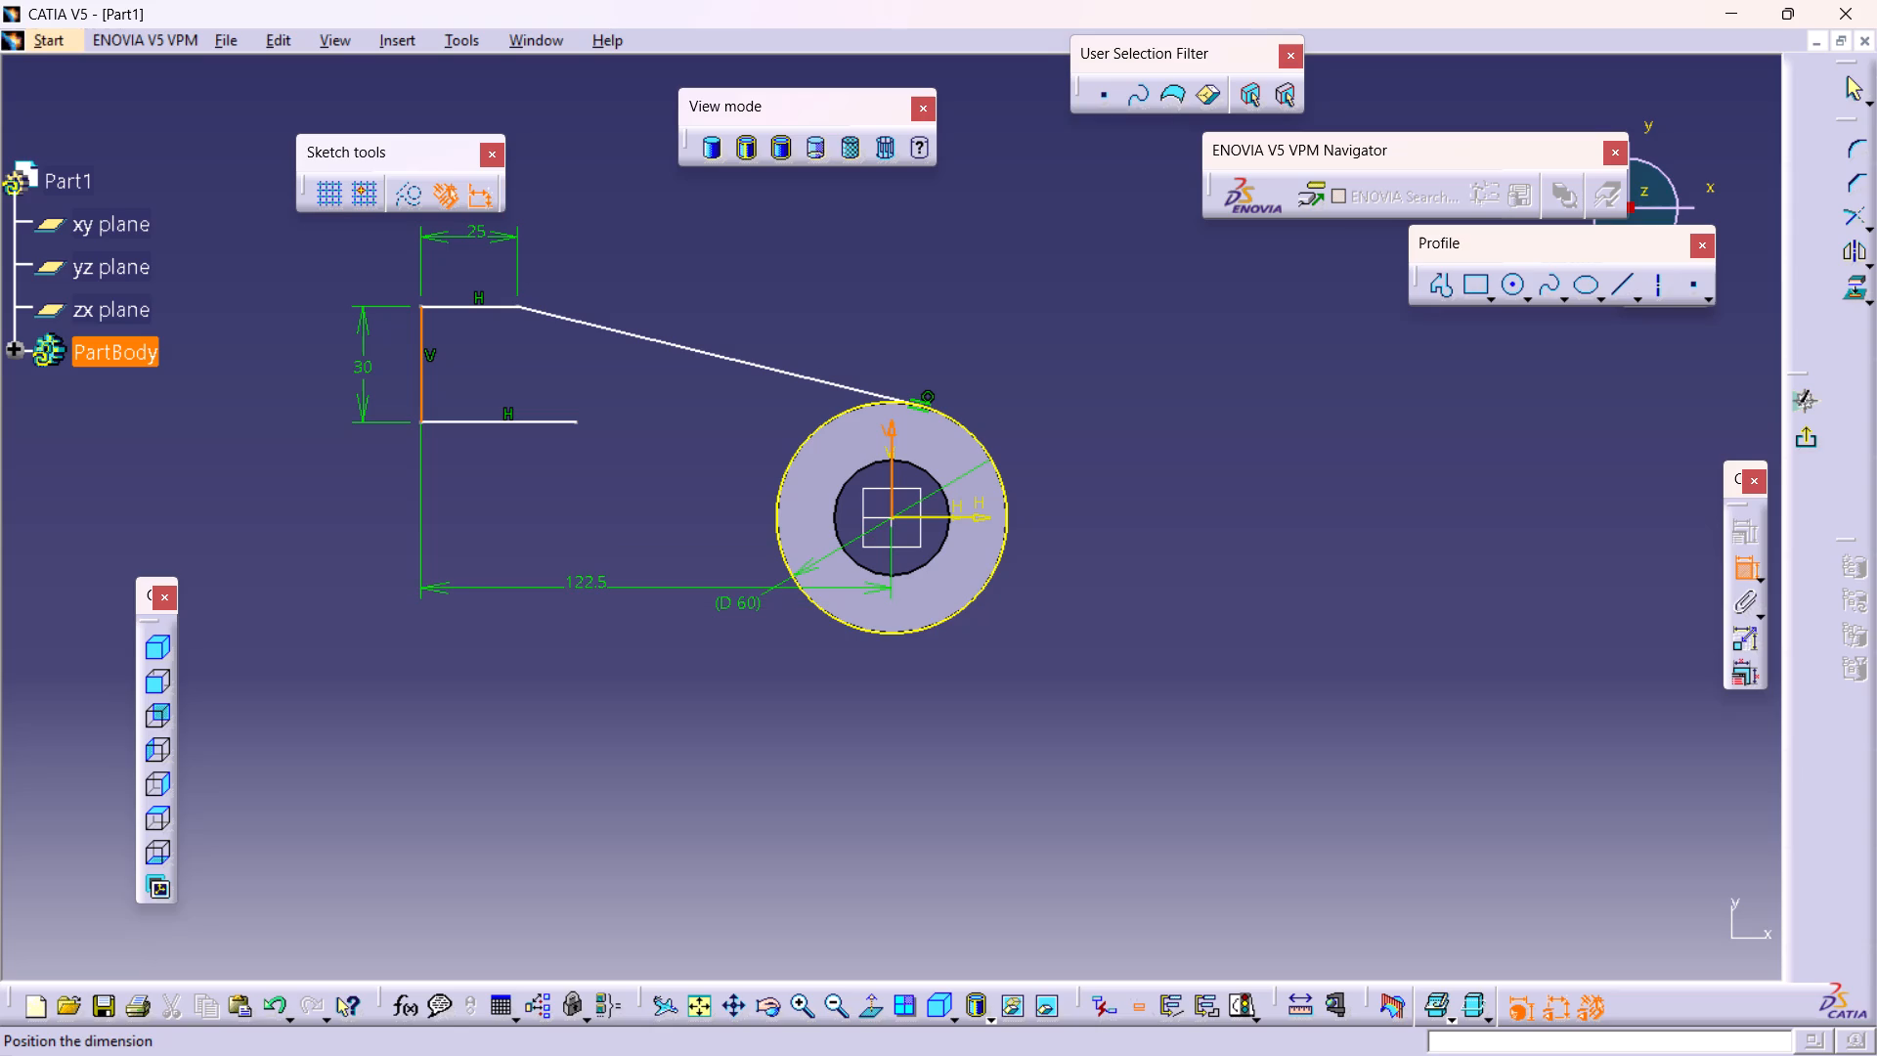
pyautogui.click(589, 588)
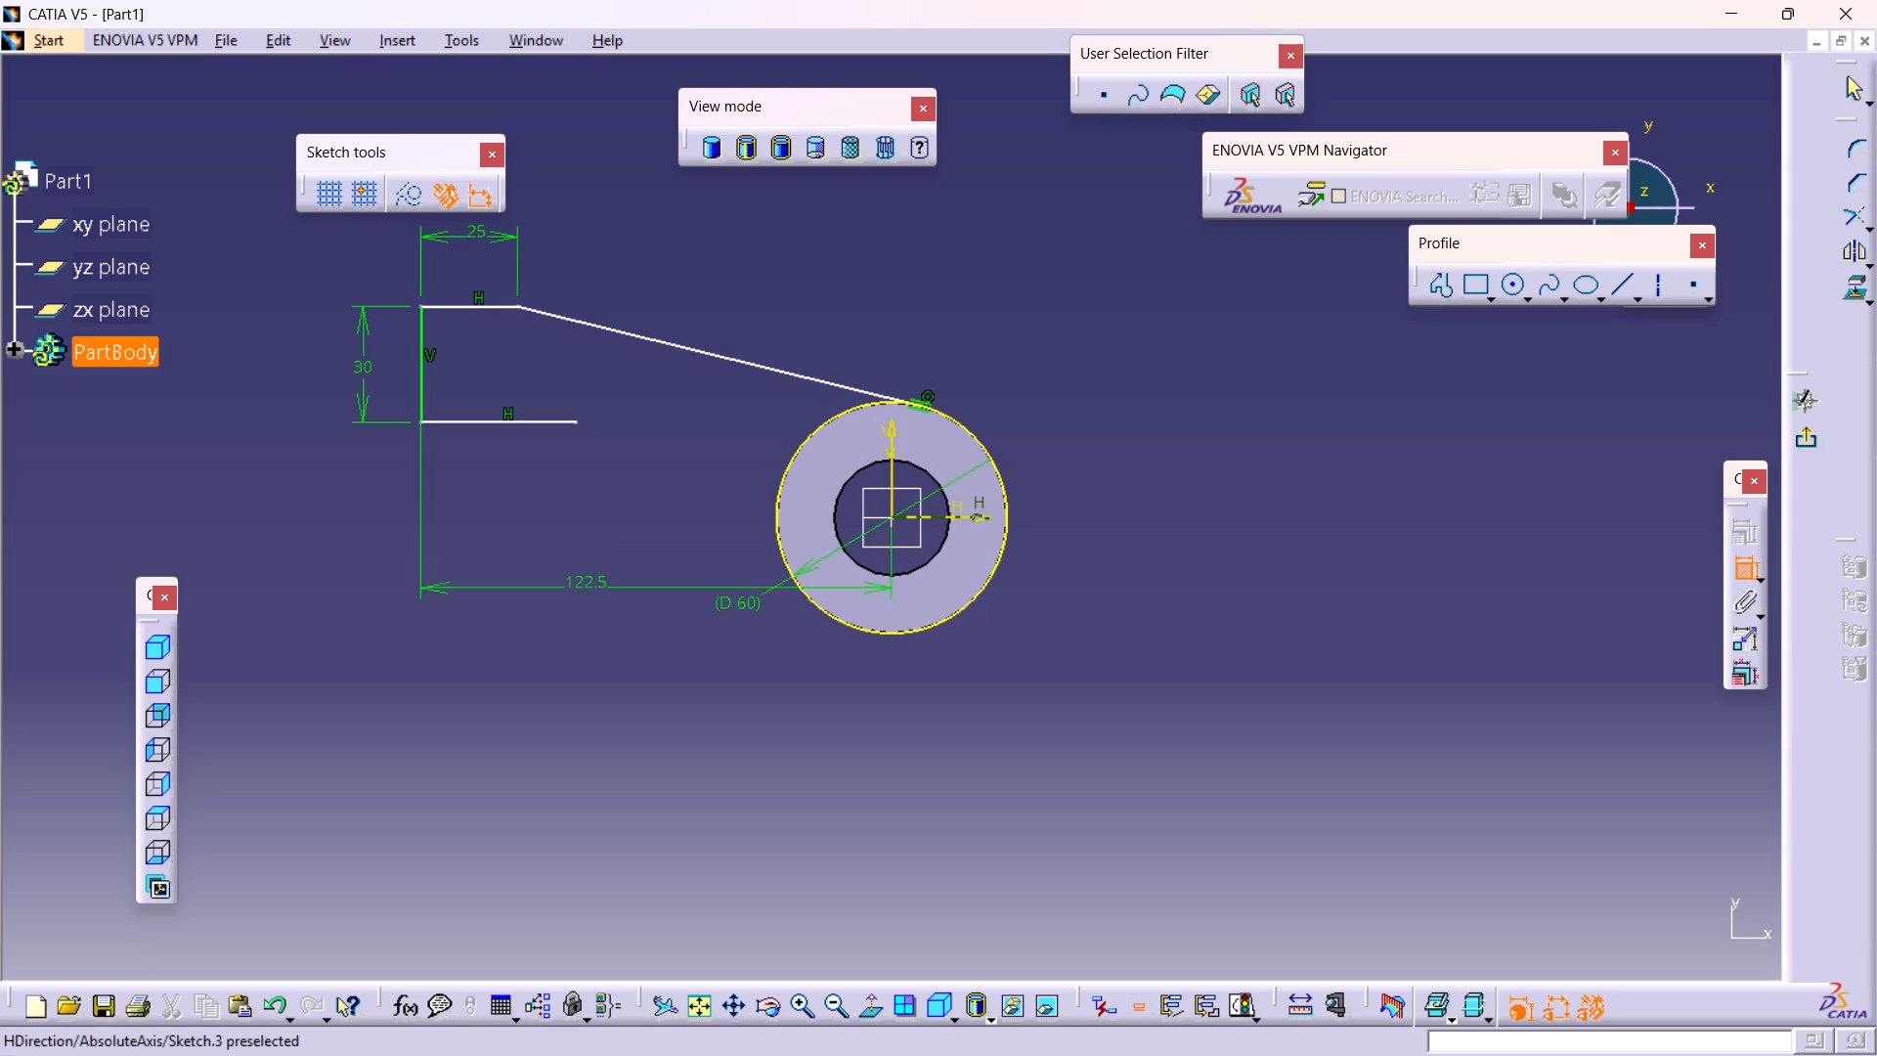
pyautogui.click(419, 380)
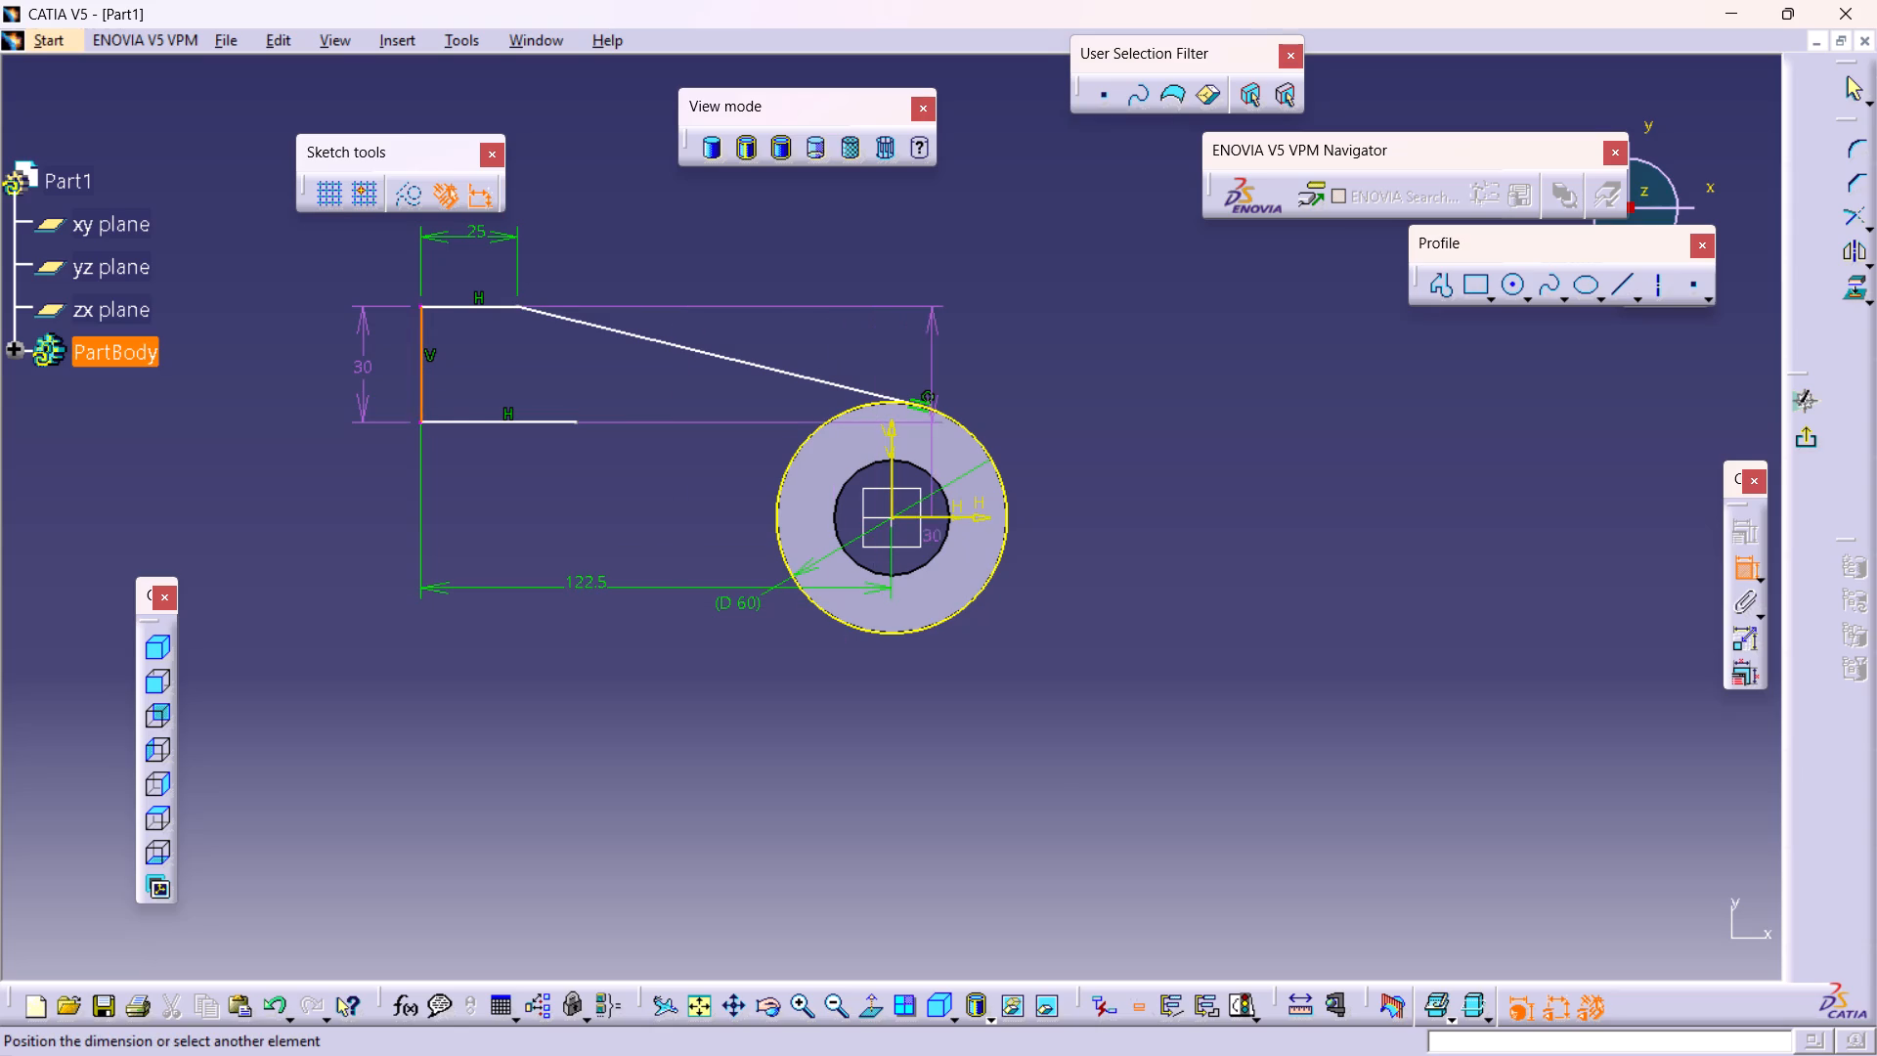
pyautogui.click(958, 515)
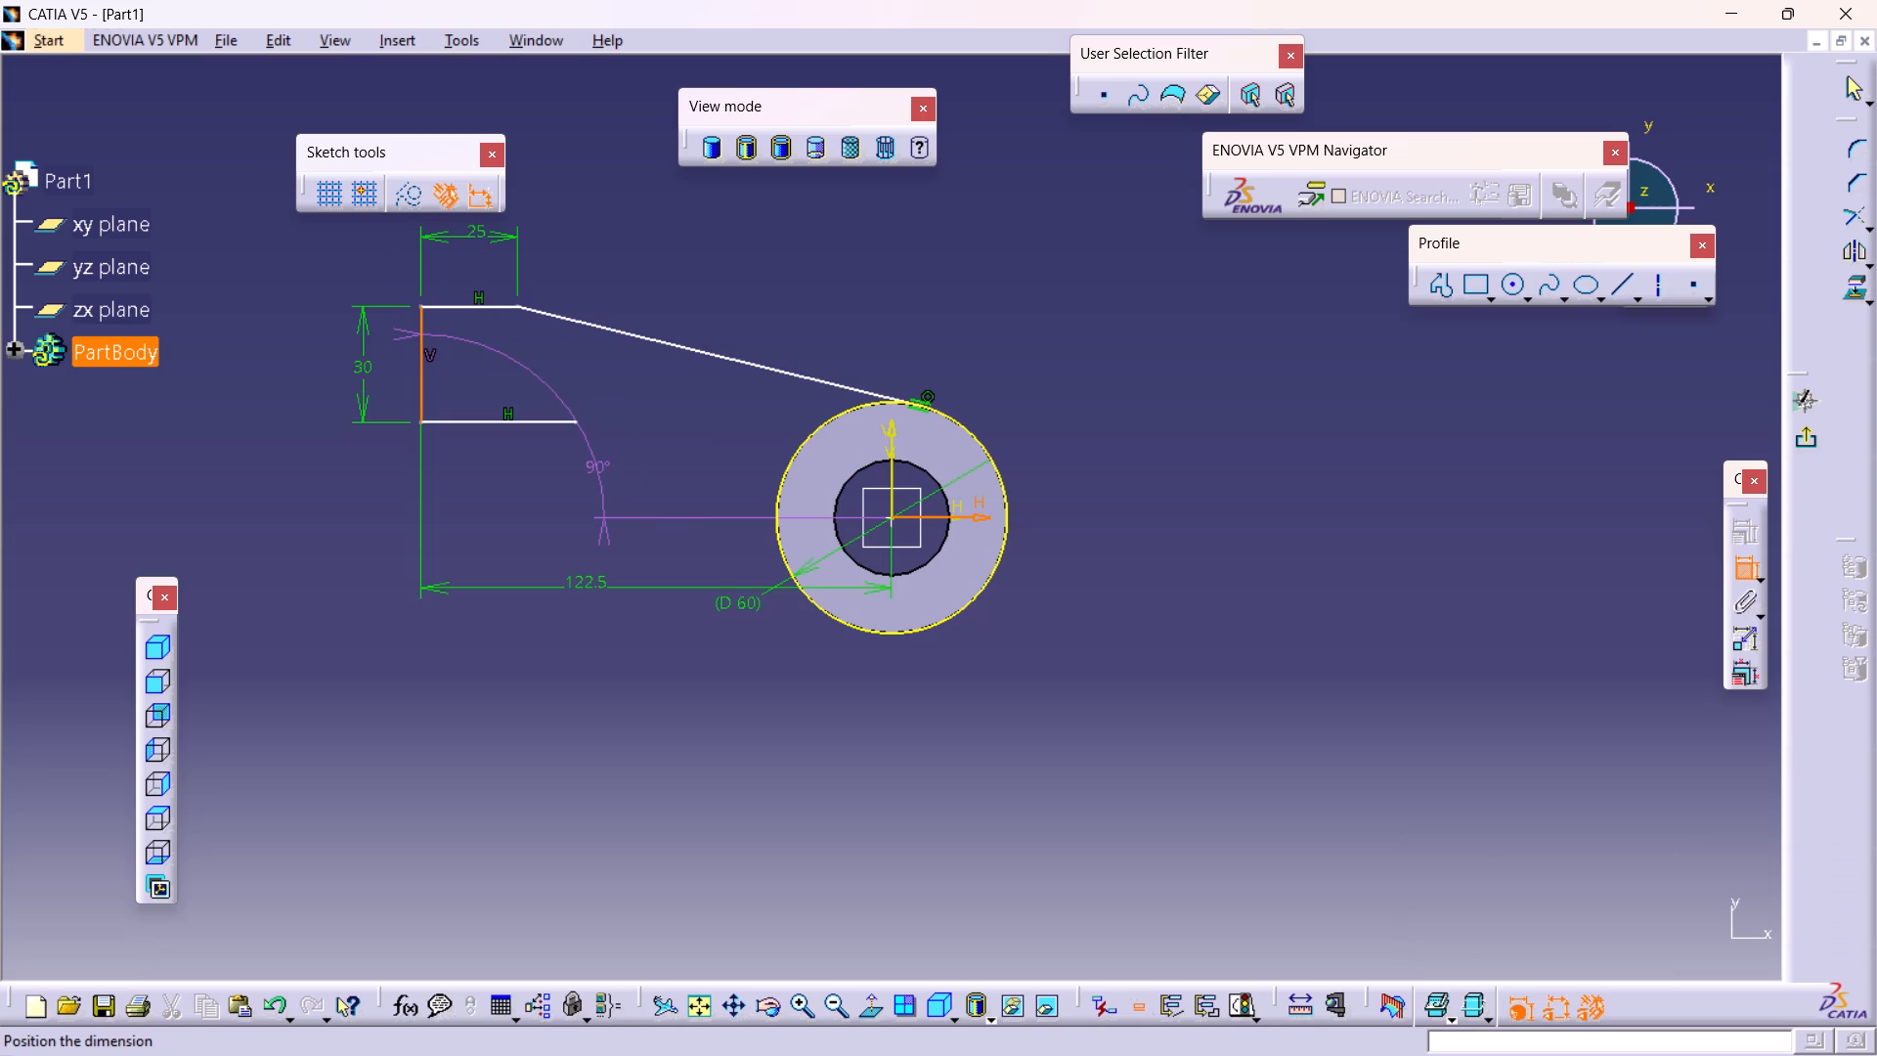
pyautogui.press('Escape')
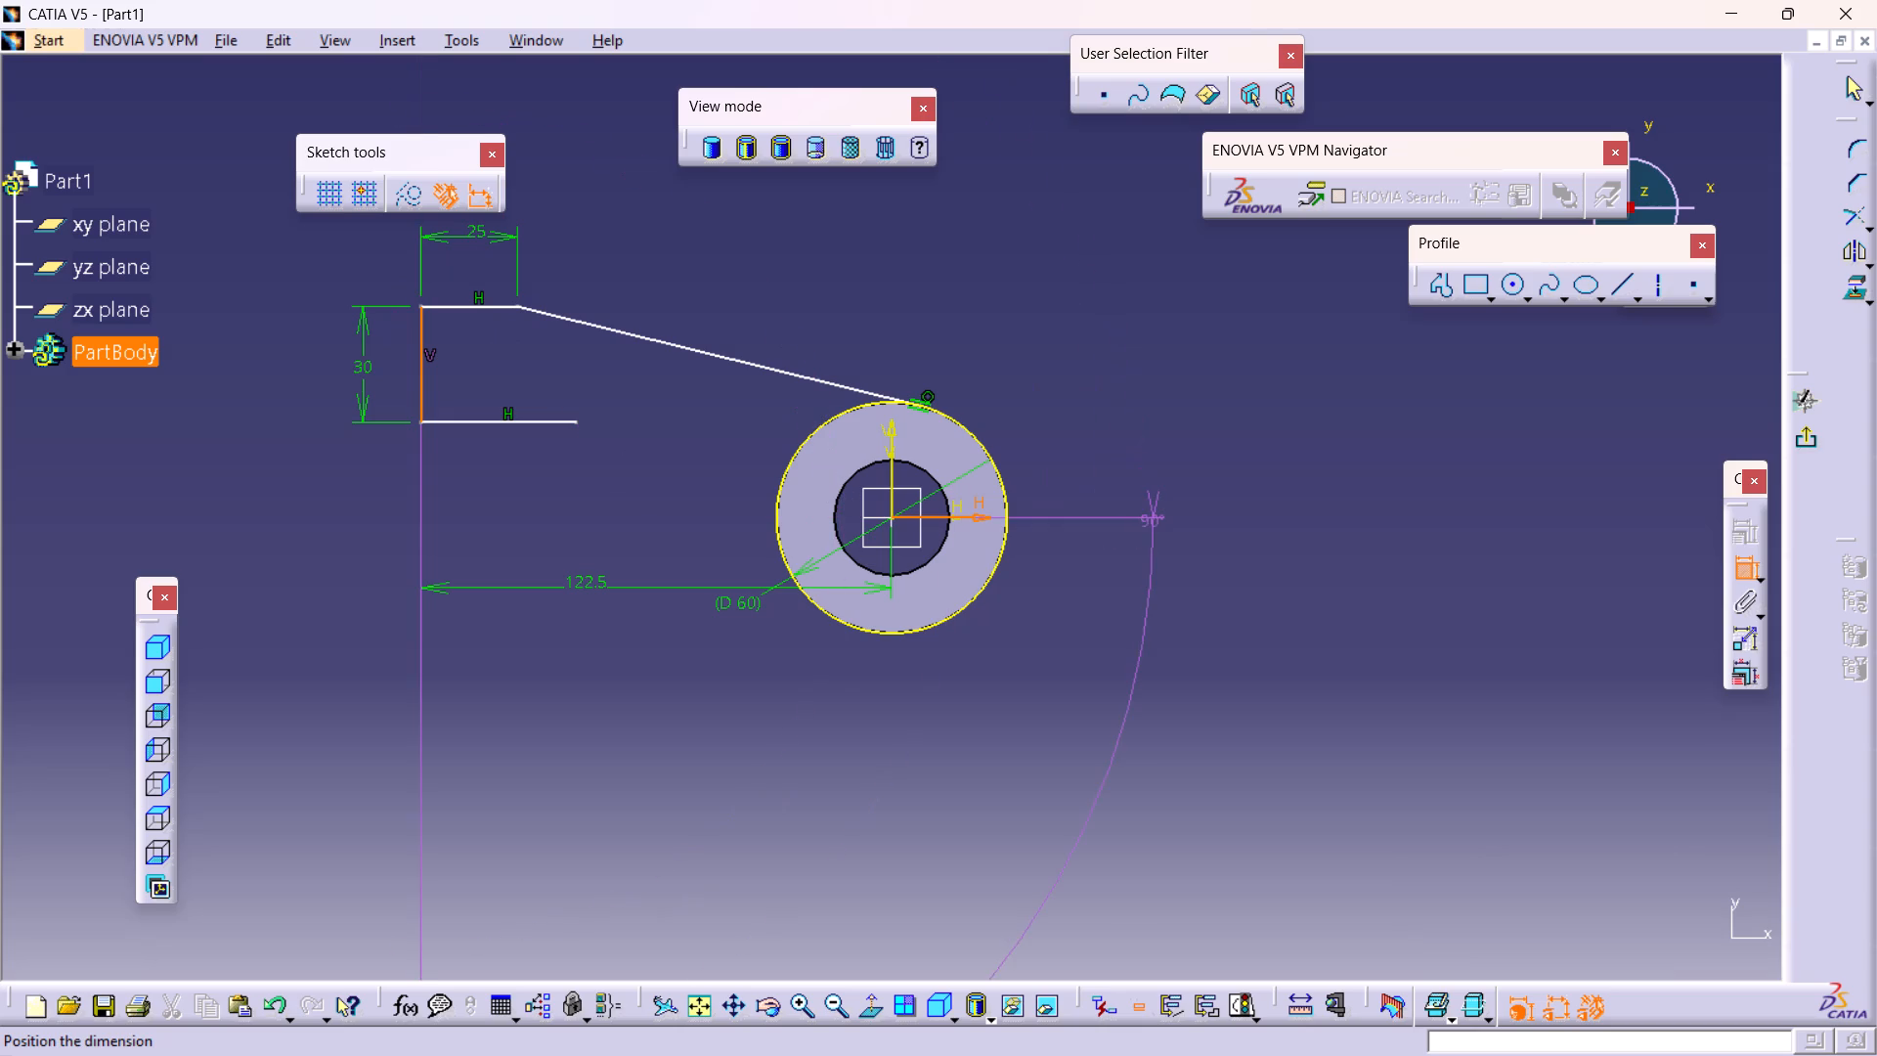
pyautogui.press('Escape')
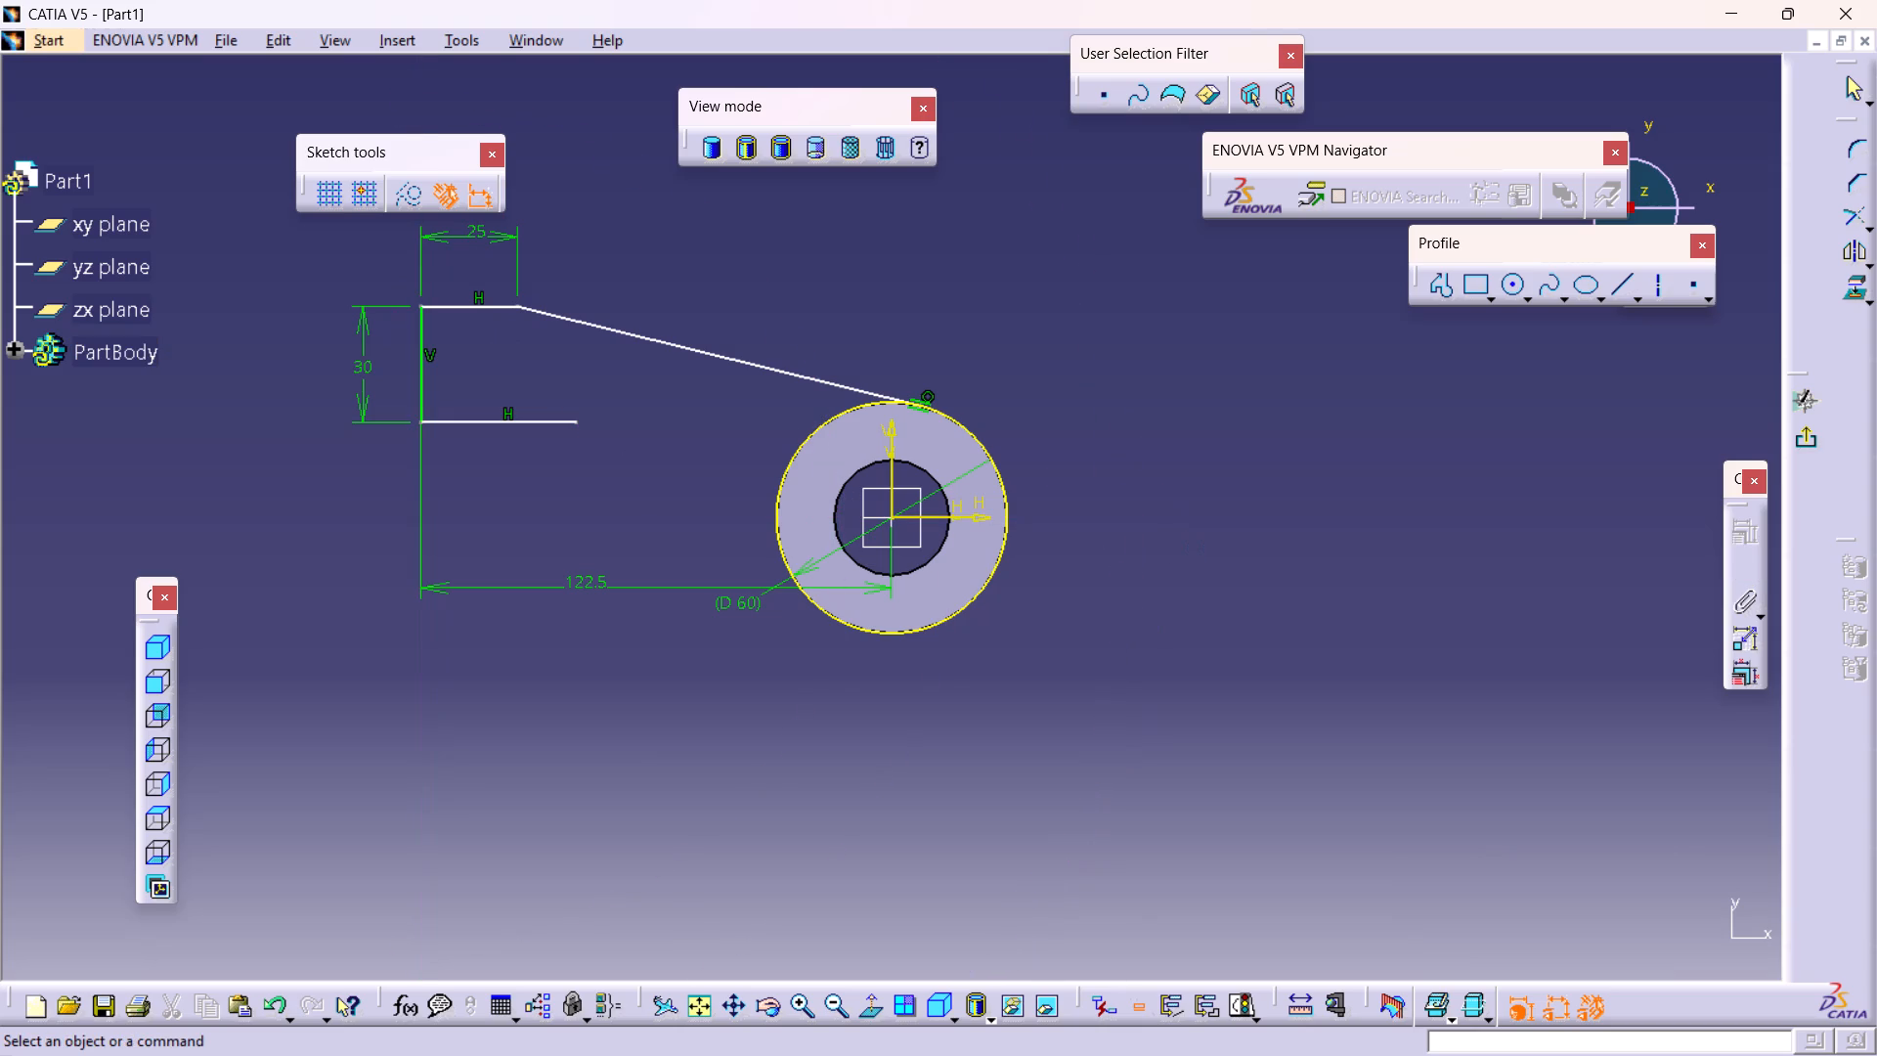
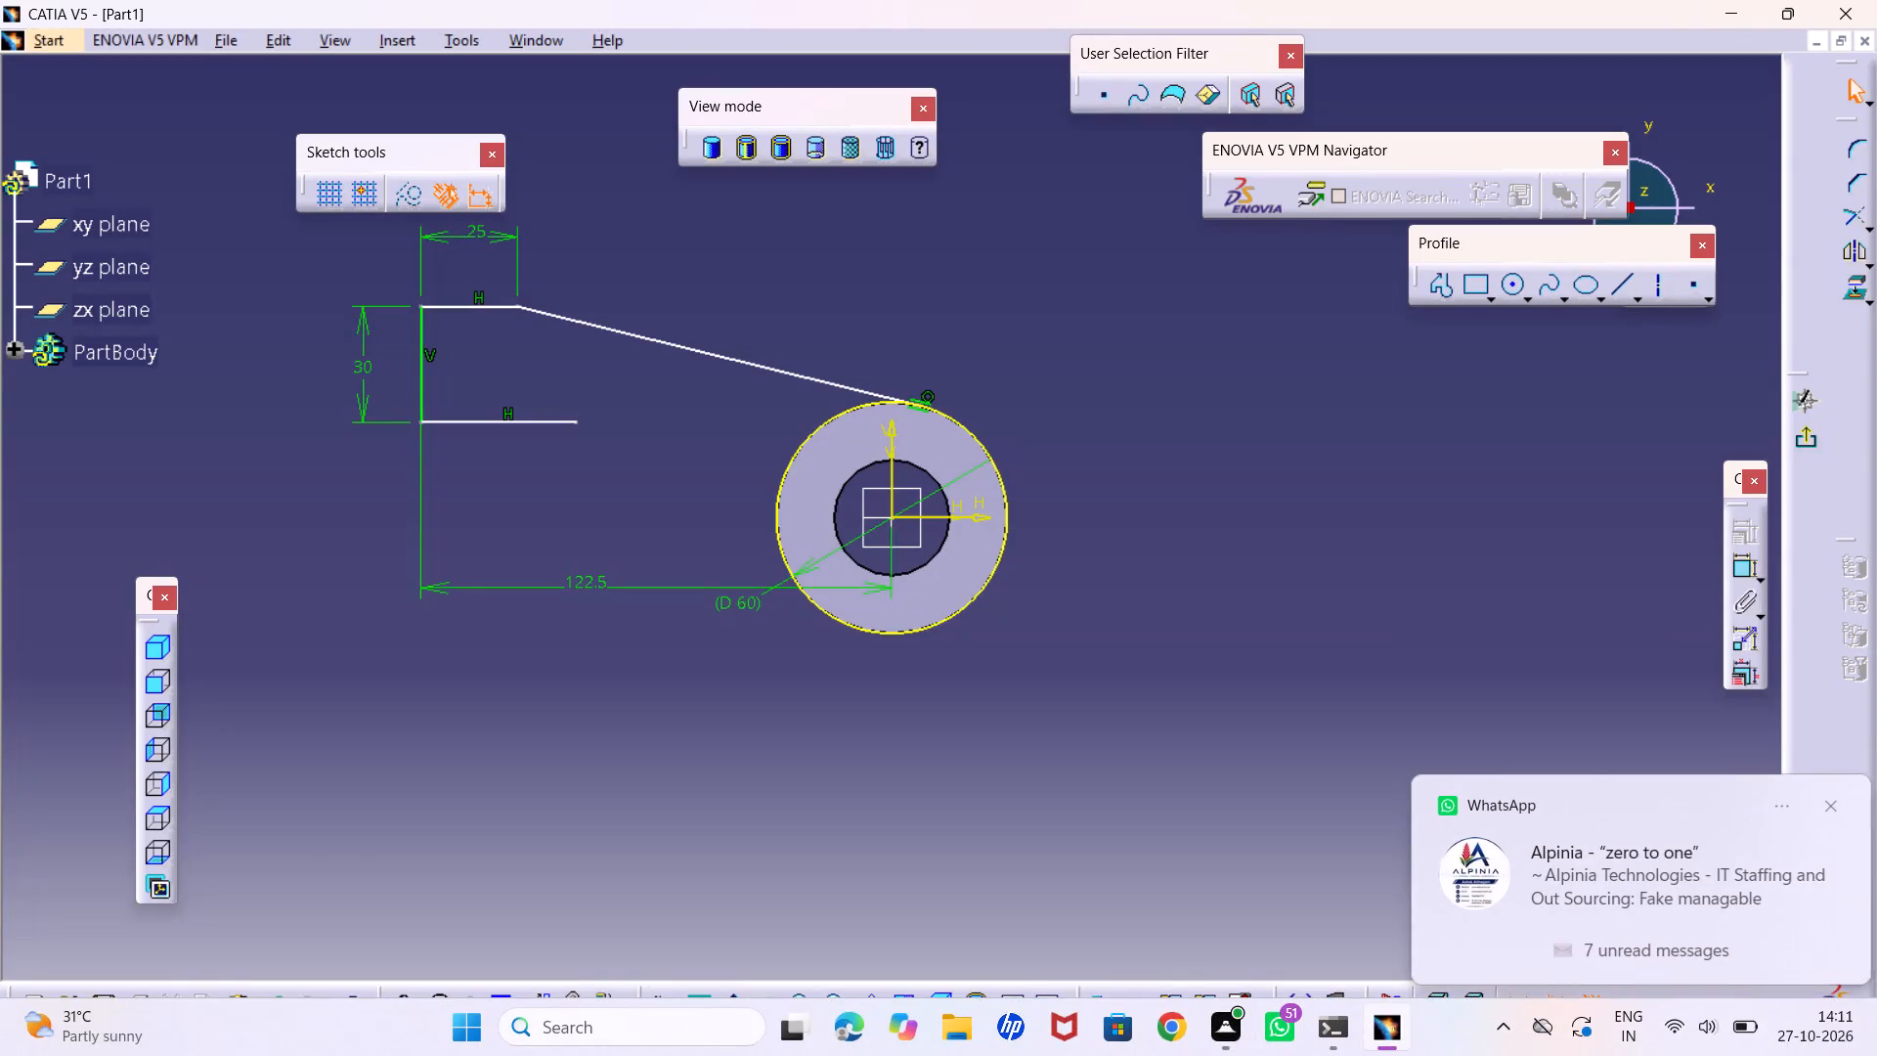
# Delete the whole arm profile: its vertical, two horizontal and slanted lines together with the 25, 30 and 122.5 mm dimensions.
pyautogui.click(1826, 857)
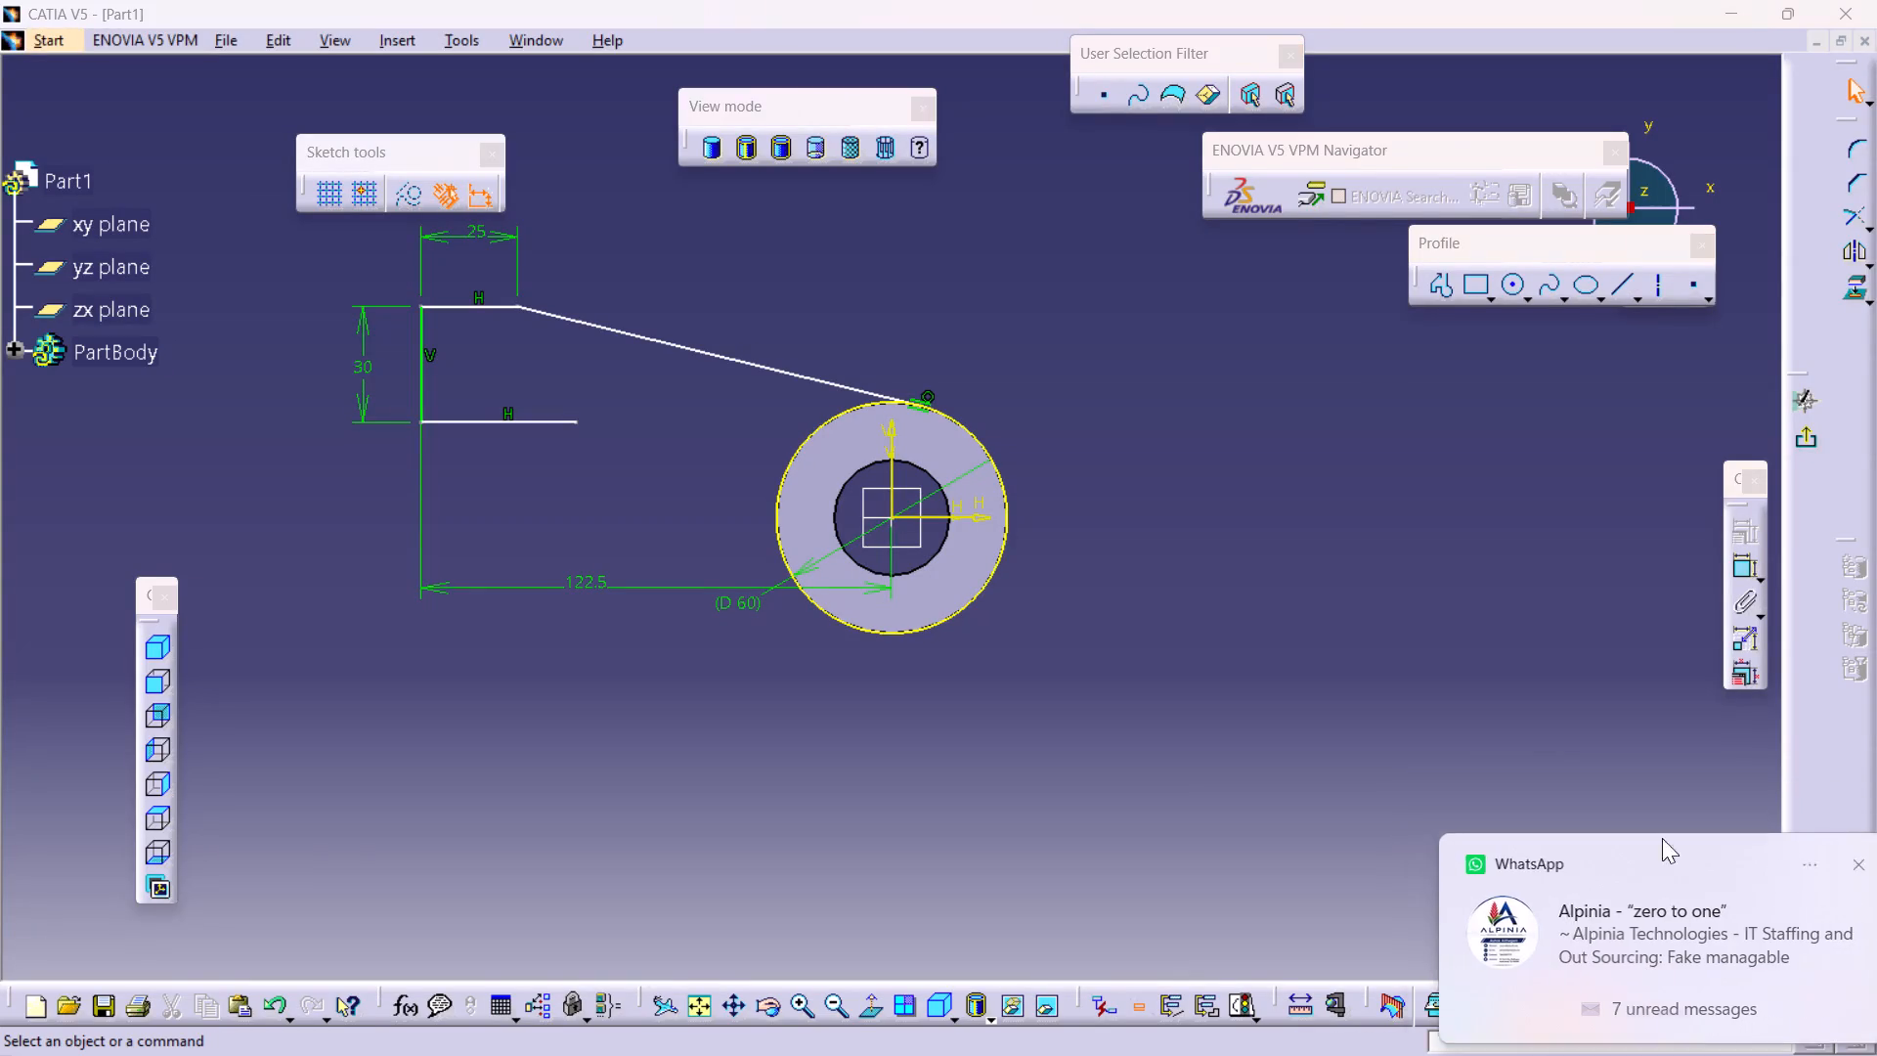
pyautogui.moveTo(1067, 607); pyautogui.dragTo(1156, 744, button='middle')
pyautogui.click(825, 497)
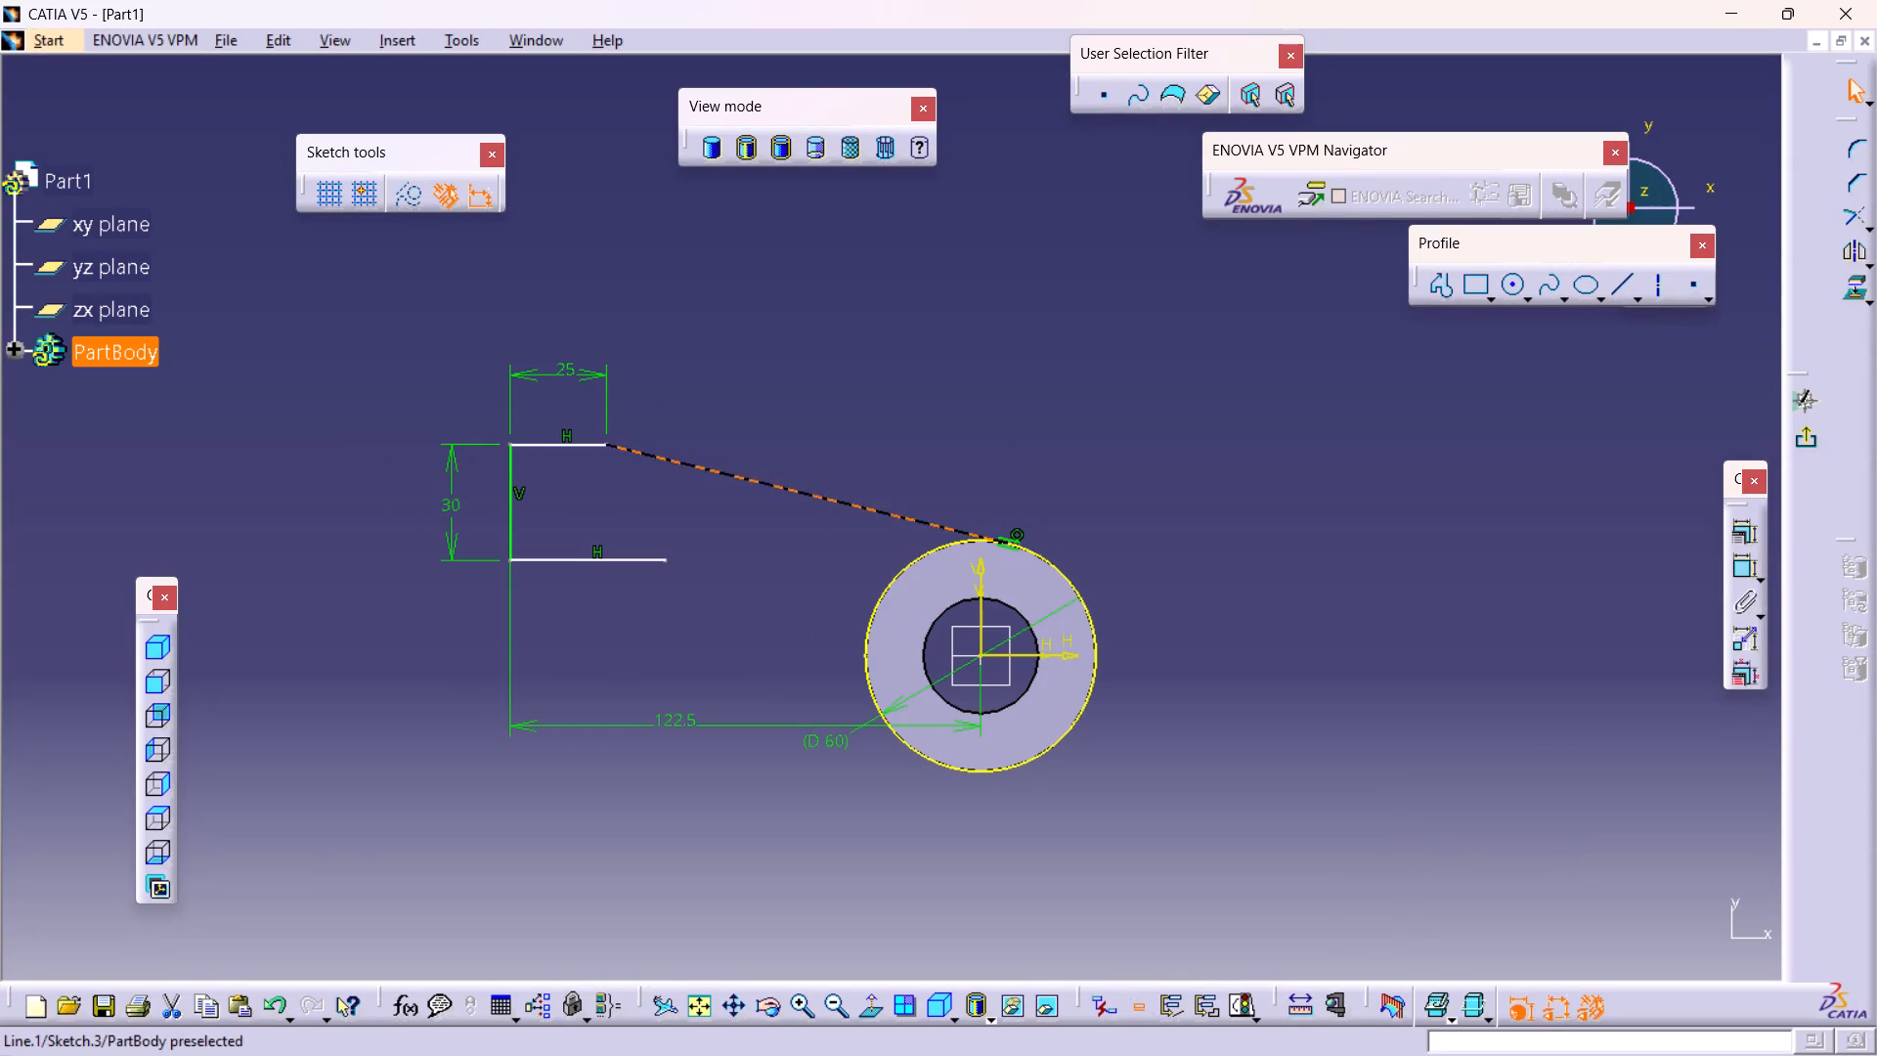
pyautogui.keyDown('ctrl'); pyautogui.click(569, 368); pyautogui.keyUp('ctrl')
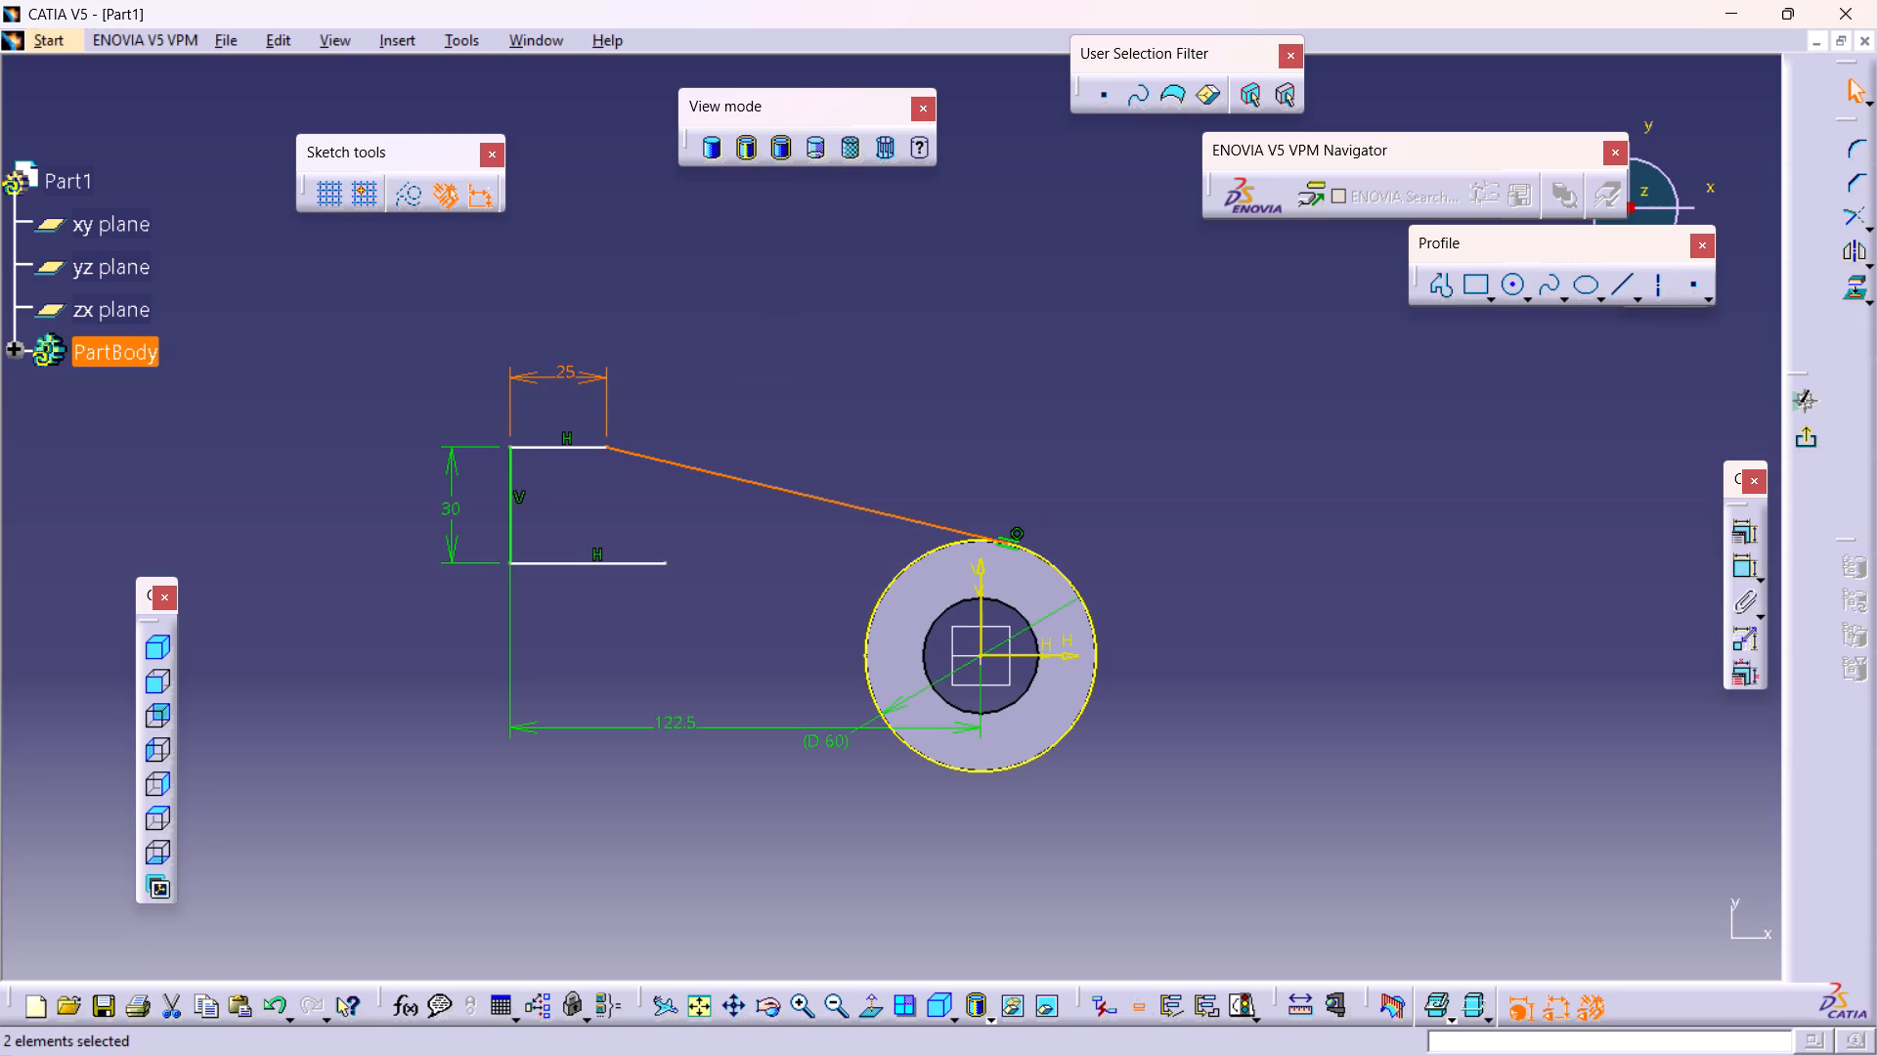
pyautogui.click(509, 475)
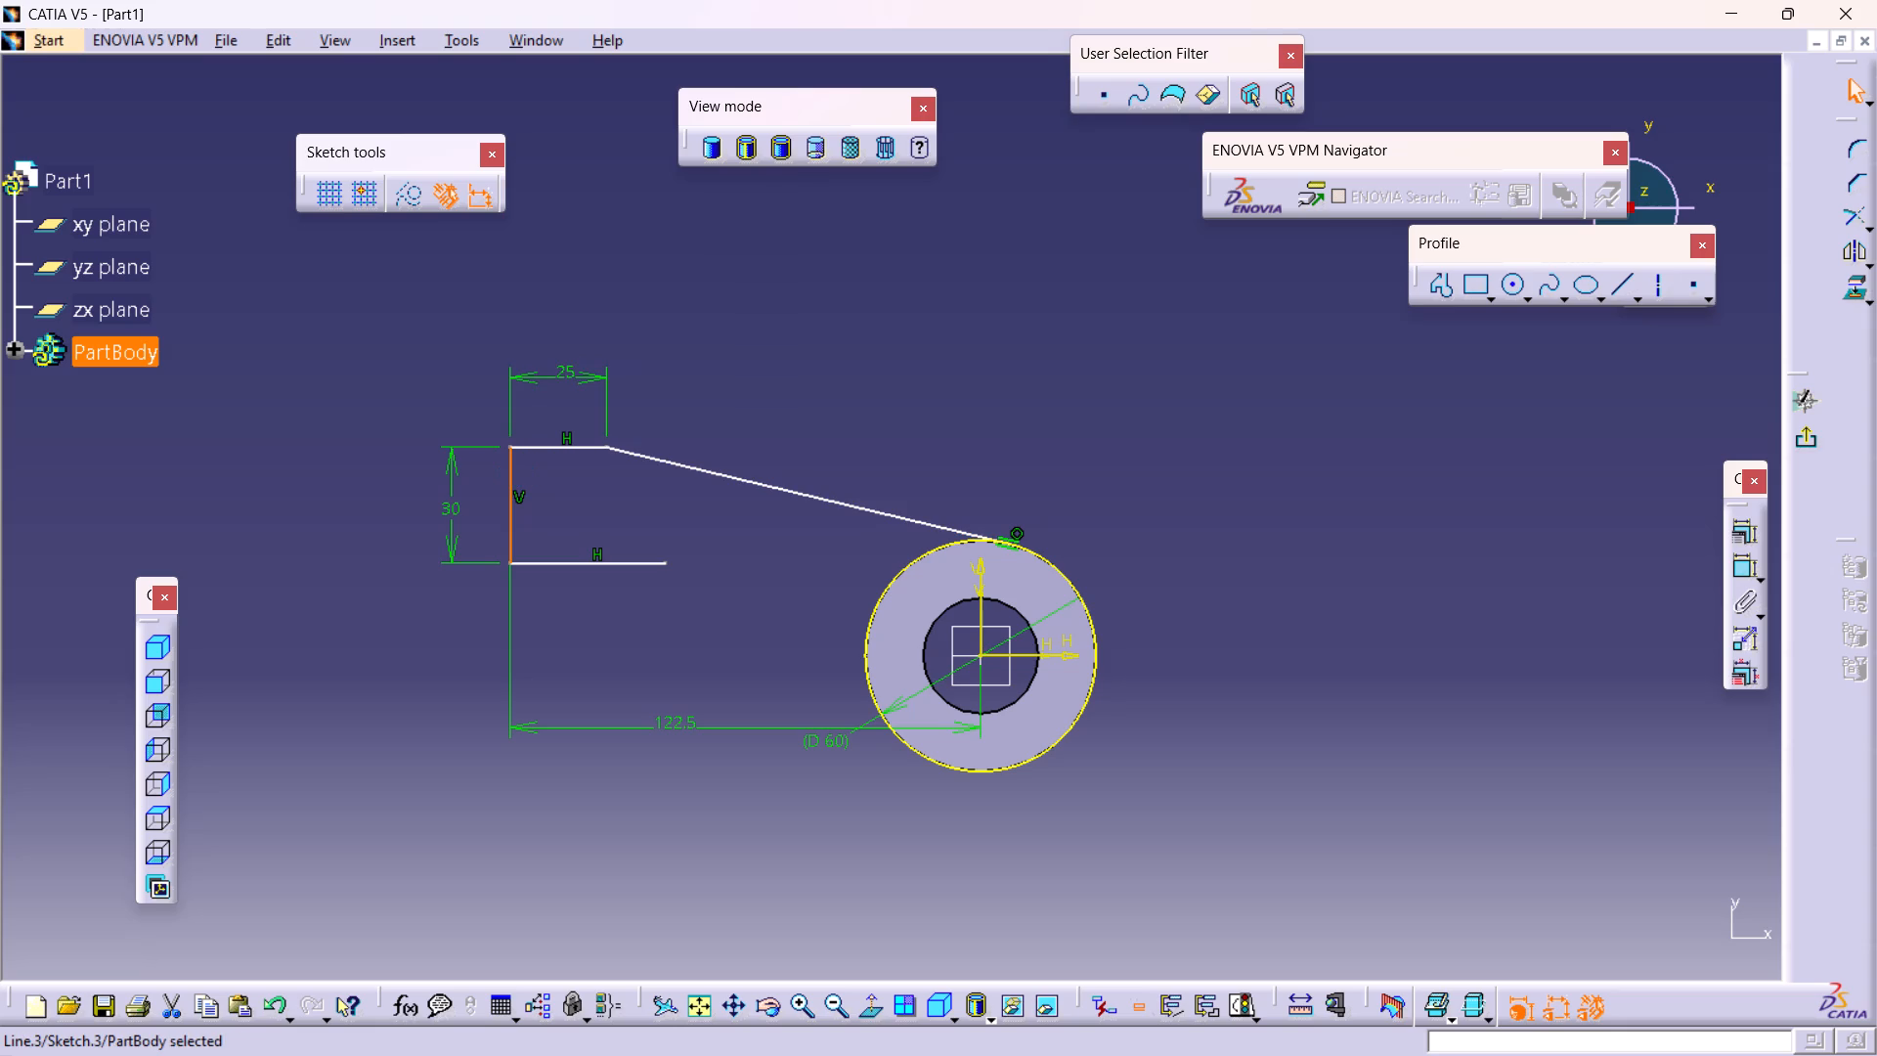
pyautogui.keyDown('ctrl'); pyautogui.click(556, 446); pyautogui.keyUp('ctrl')
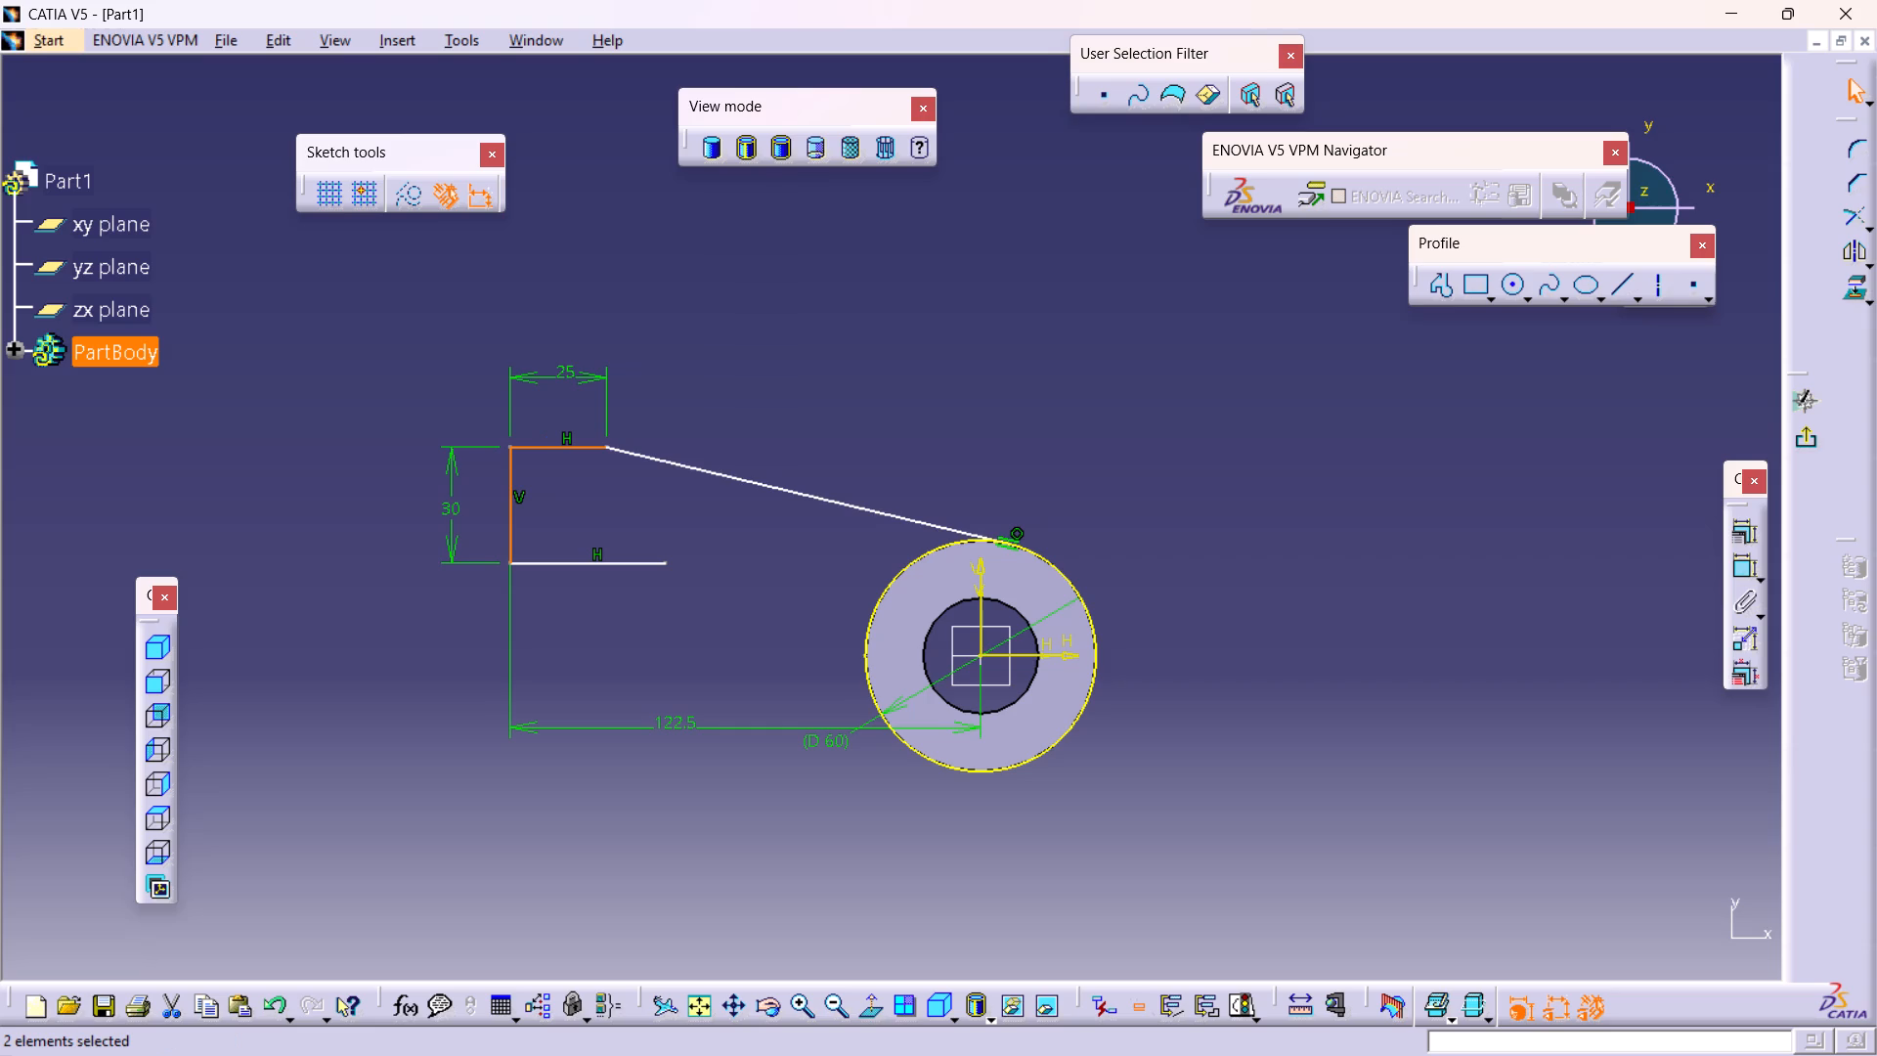
pyautogui.keyDown('ctrl'); pyautogui.click(647, 458); pyautogui.keyUp('ctrl')
pyautogui.keyDown('ctrl'); pyautogui.click(604, 561); pyautogui.keyUp('ctrl')
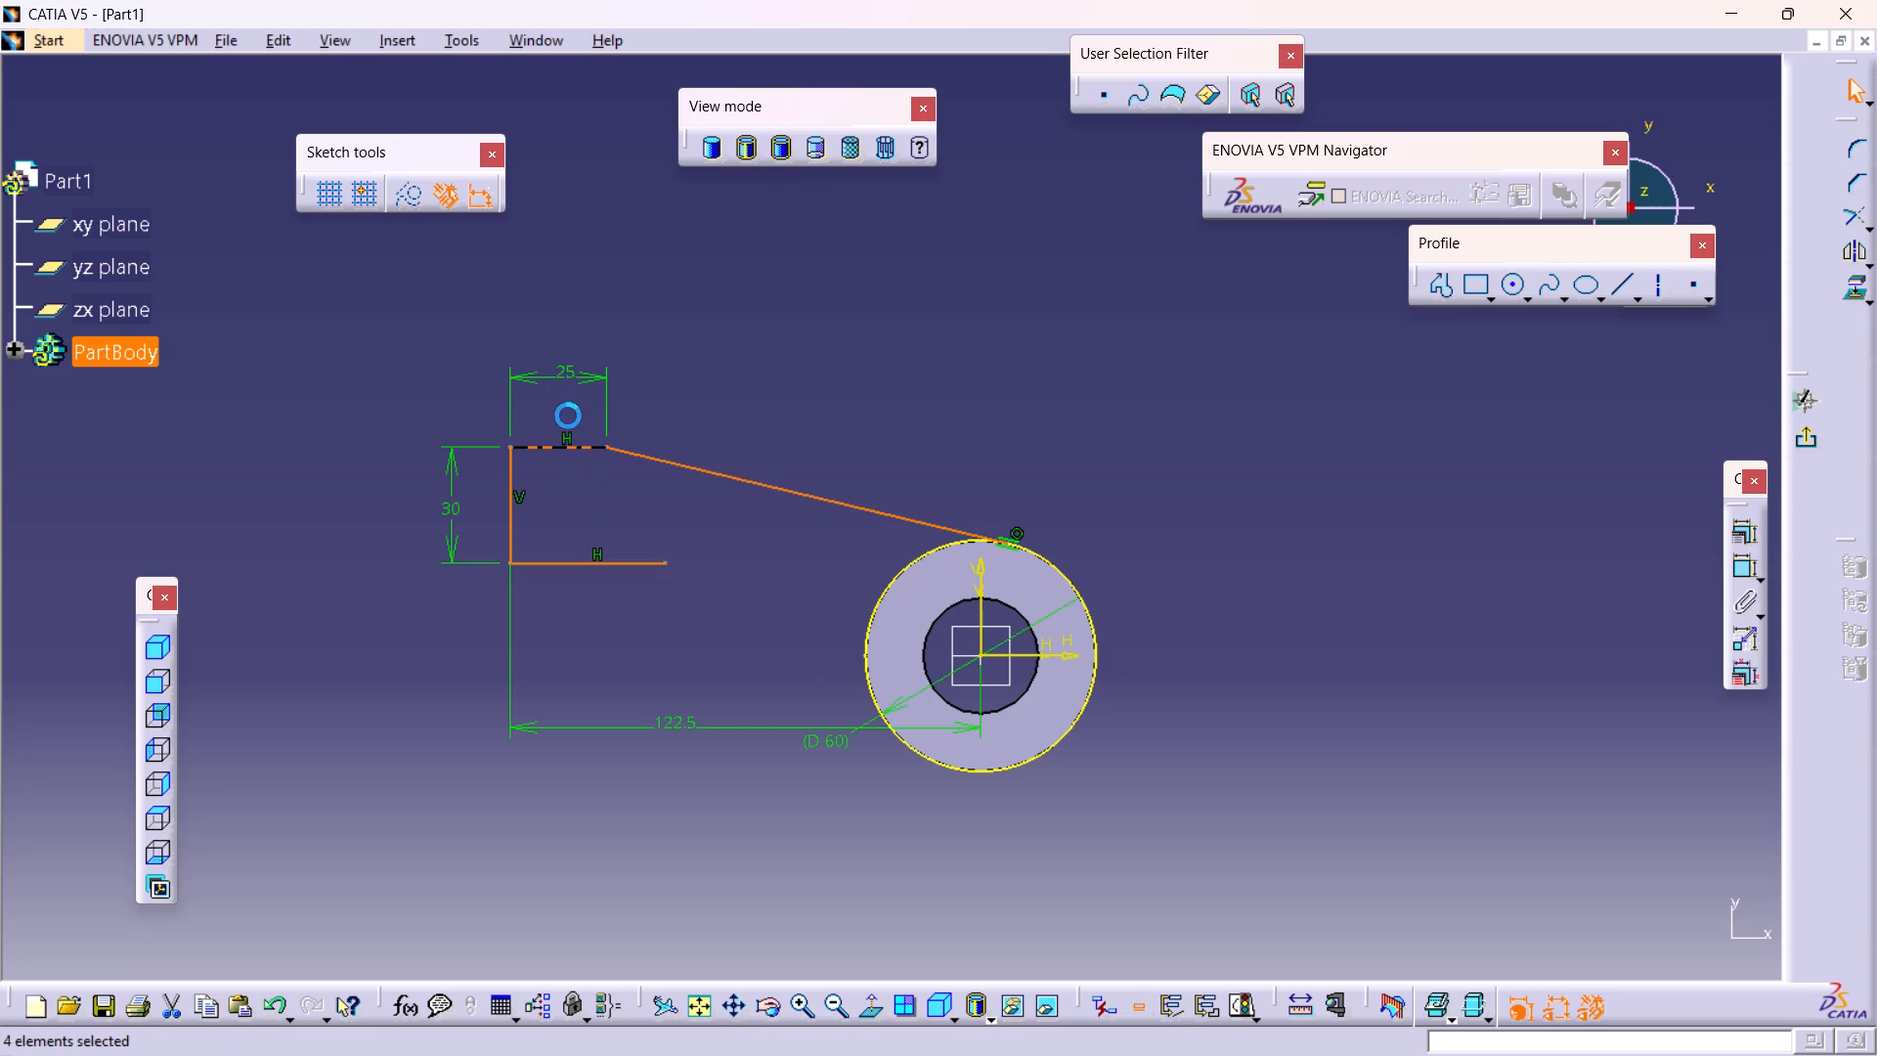
pyautogui.keyDown('ctrl'); pyautogui.click(560, 366); pyautogui.keyUp('ctrl')
pyautogui.keyDown('ctrl'); pyautogui.click(447, 501); pyautogui.keyUp('ctrl')
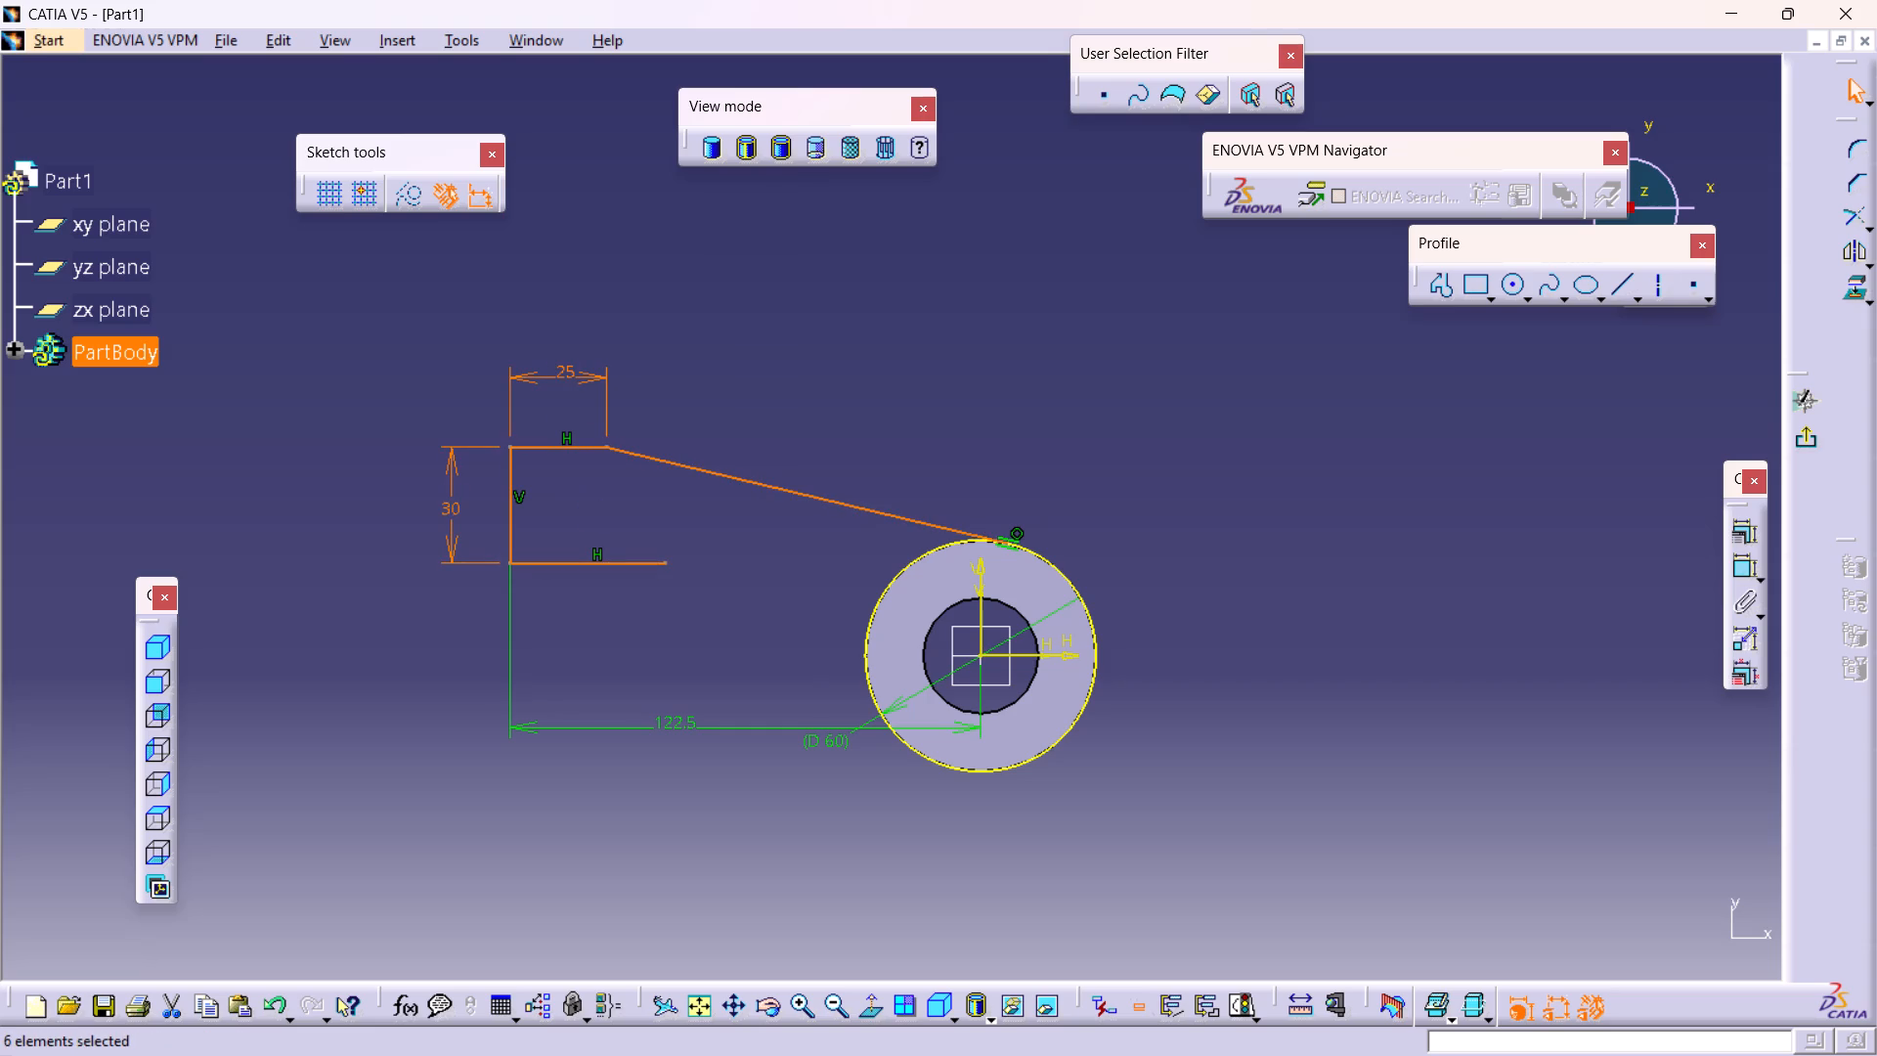
pyautogui.keyDown('ctrl'); pyautogui.click(677, 714); pyautogui.keyUp('ctrl')
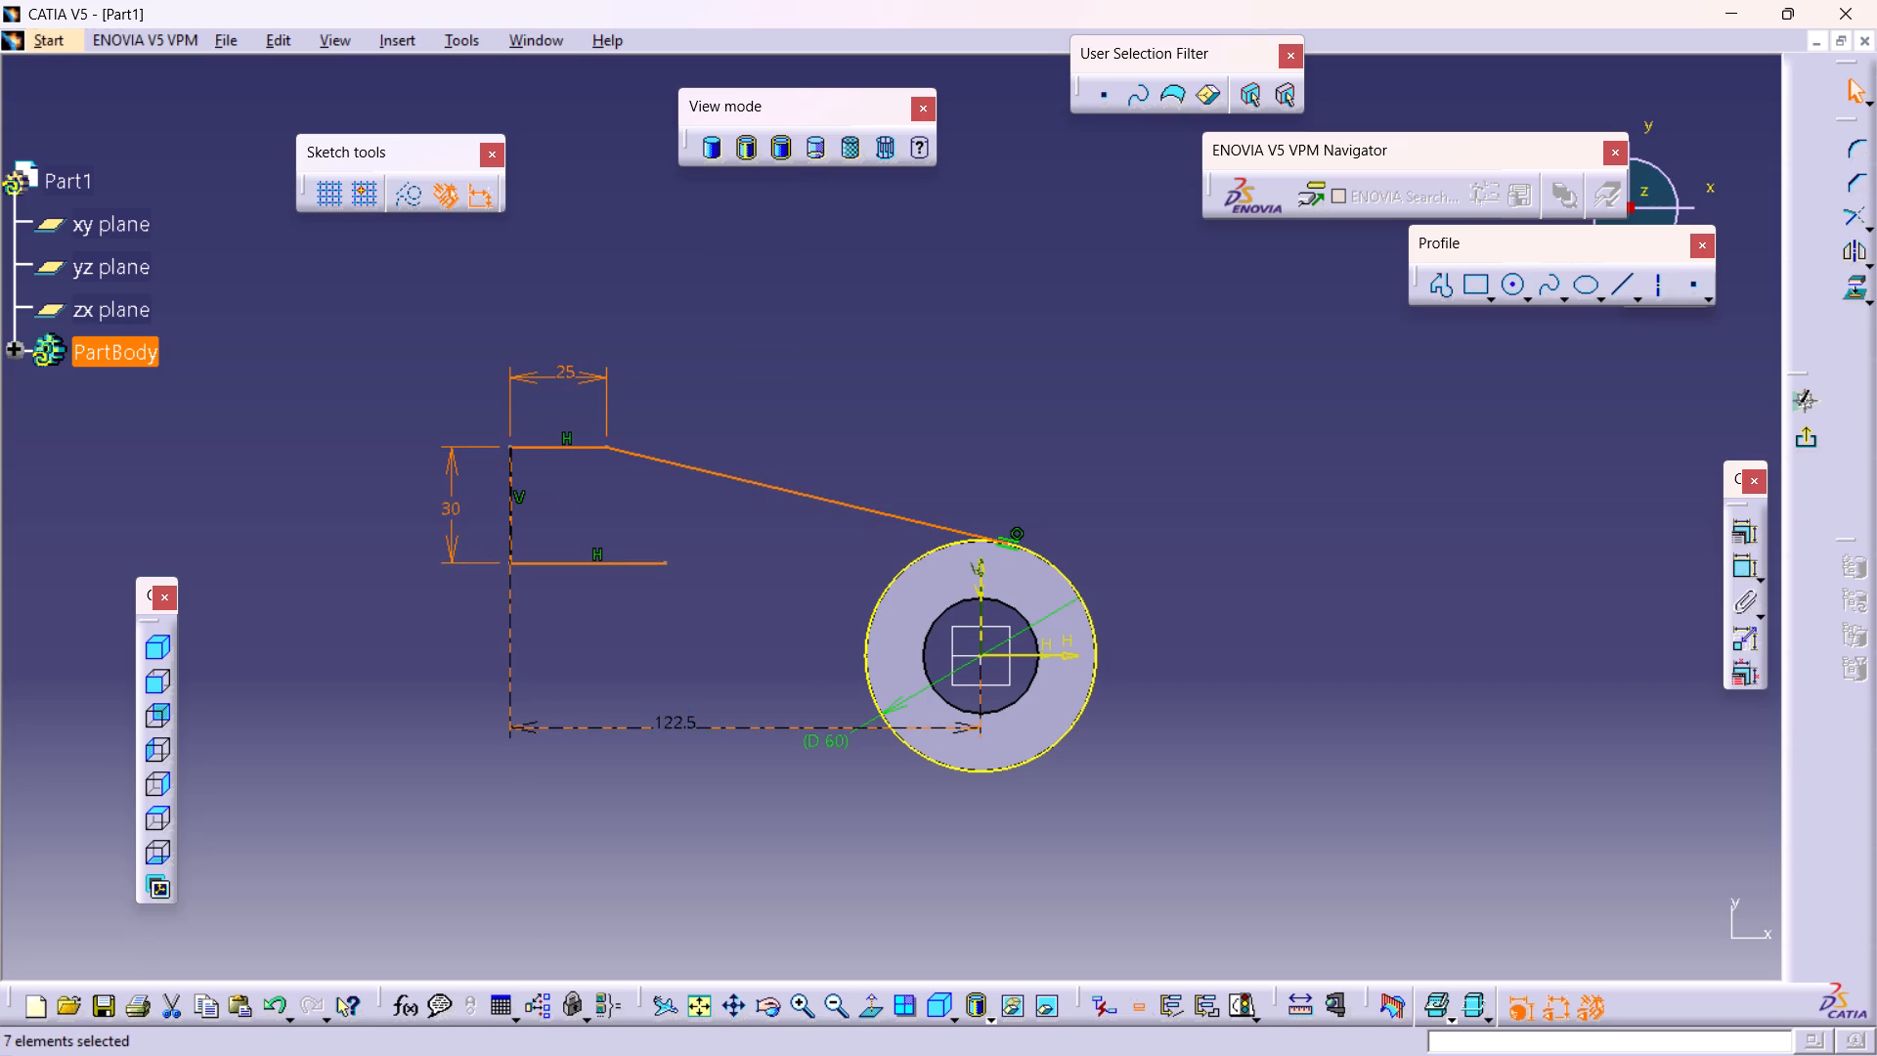
pyautogui.press('Delete')
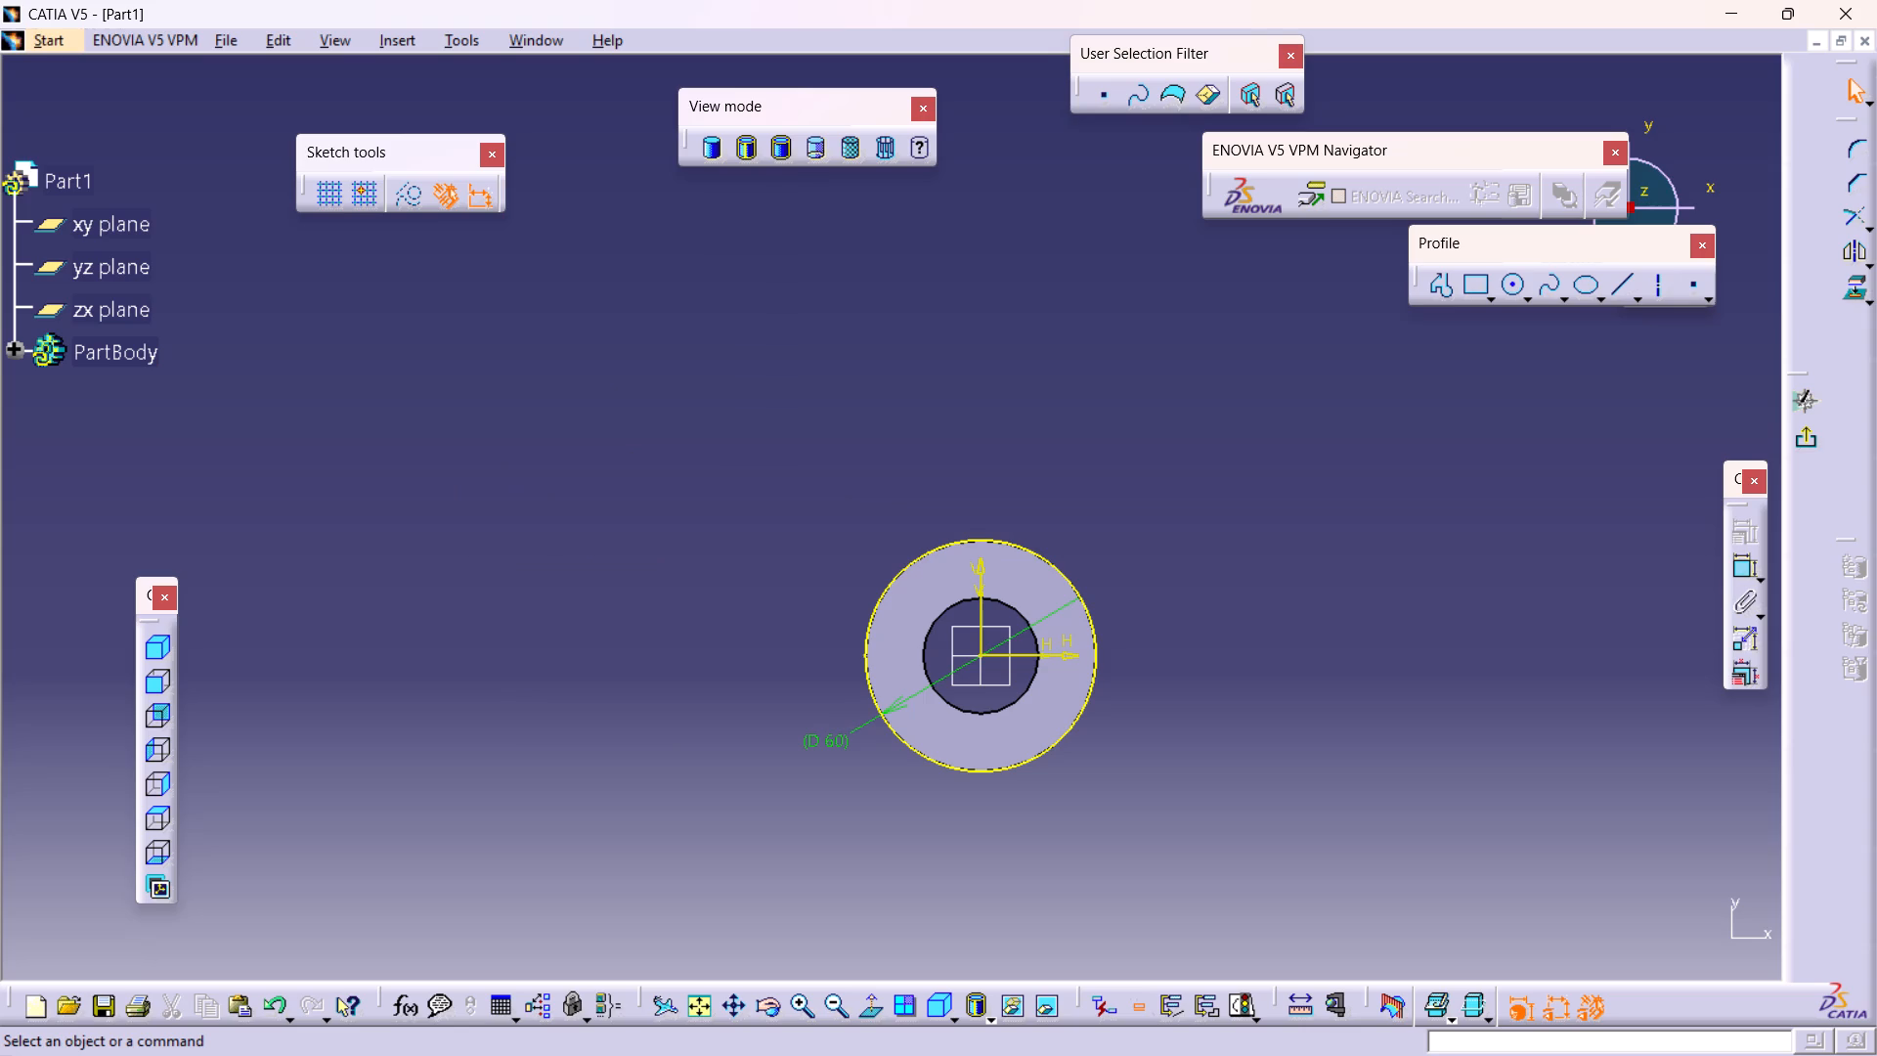
# Sketch an open arm profile beside the ring: two horizontals about 43 mm long, a vertical end about 28 mm, and two slanted lines flaring toward the ring.
pyautogui.moveTo(1448, 280); pyautogui.dragTo(1448, 260)
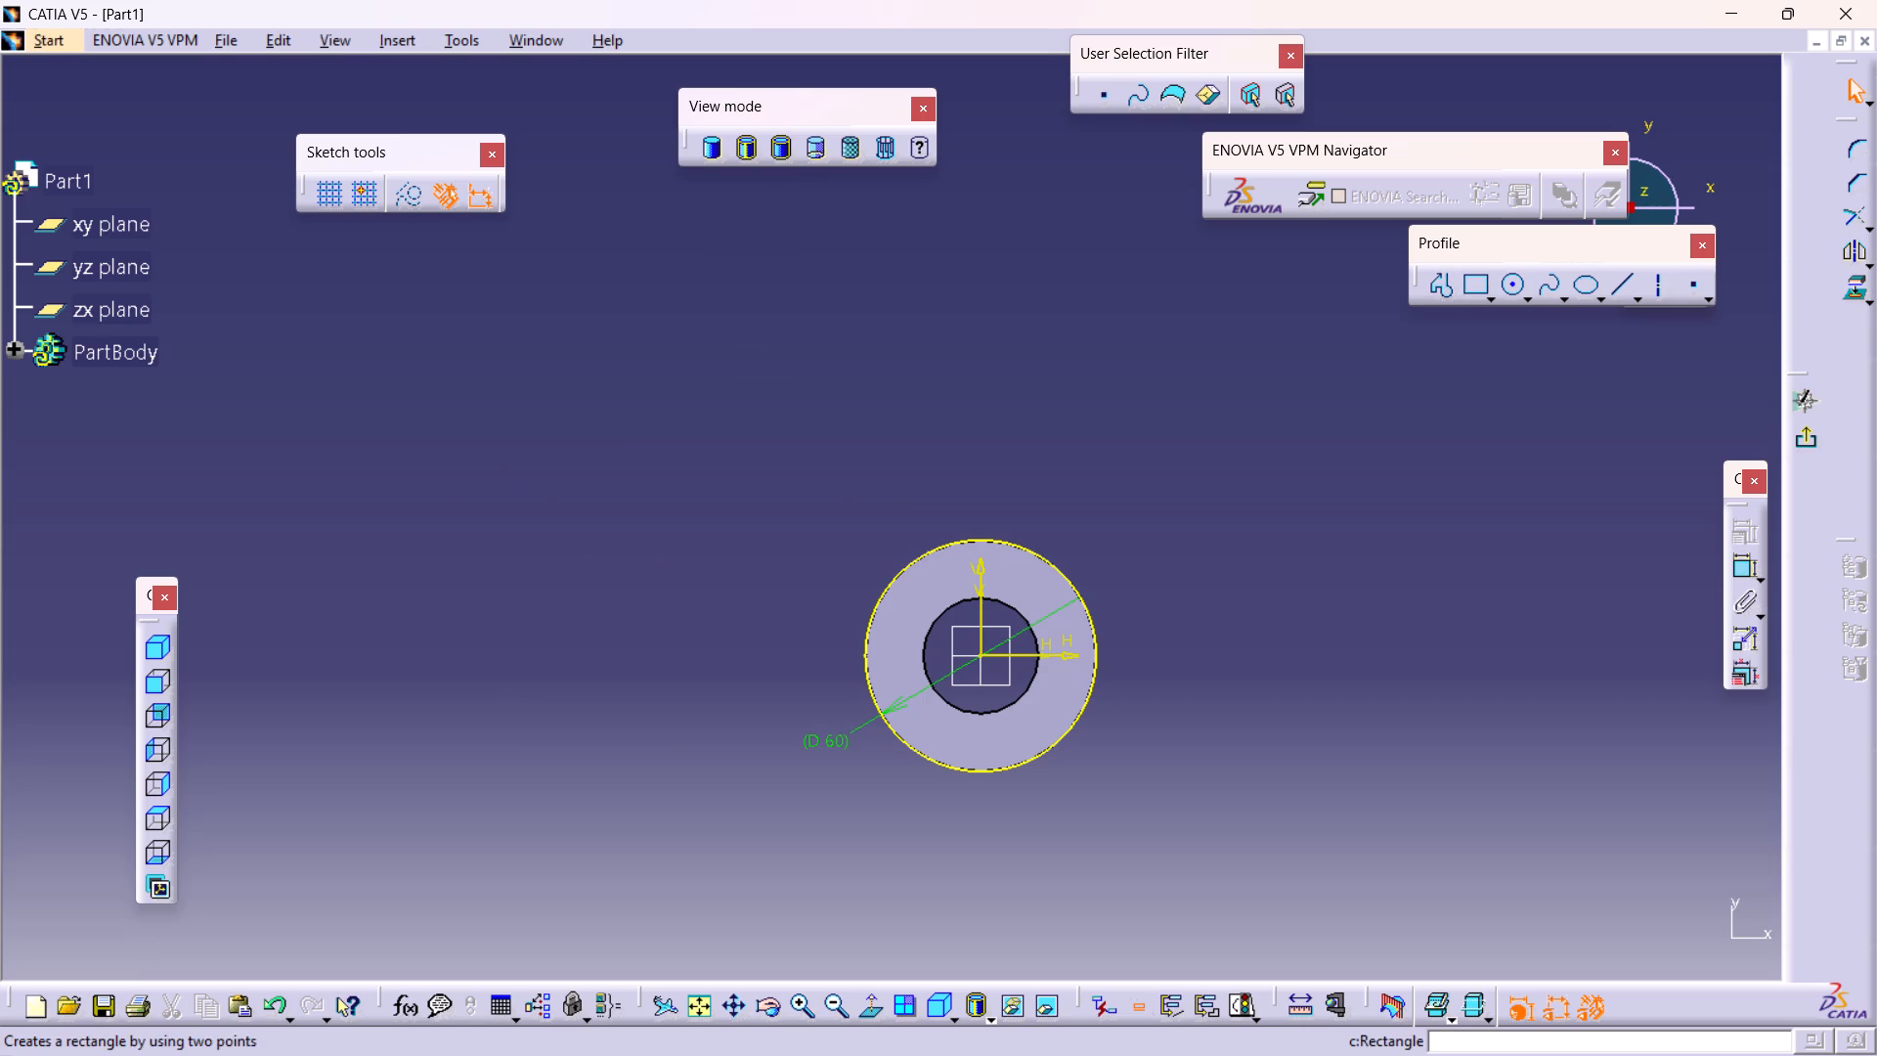
pyautogui.doubleClick(1446, 285)
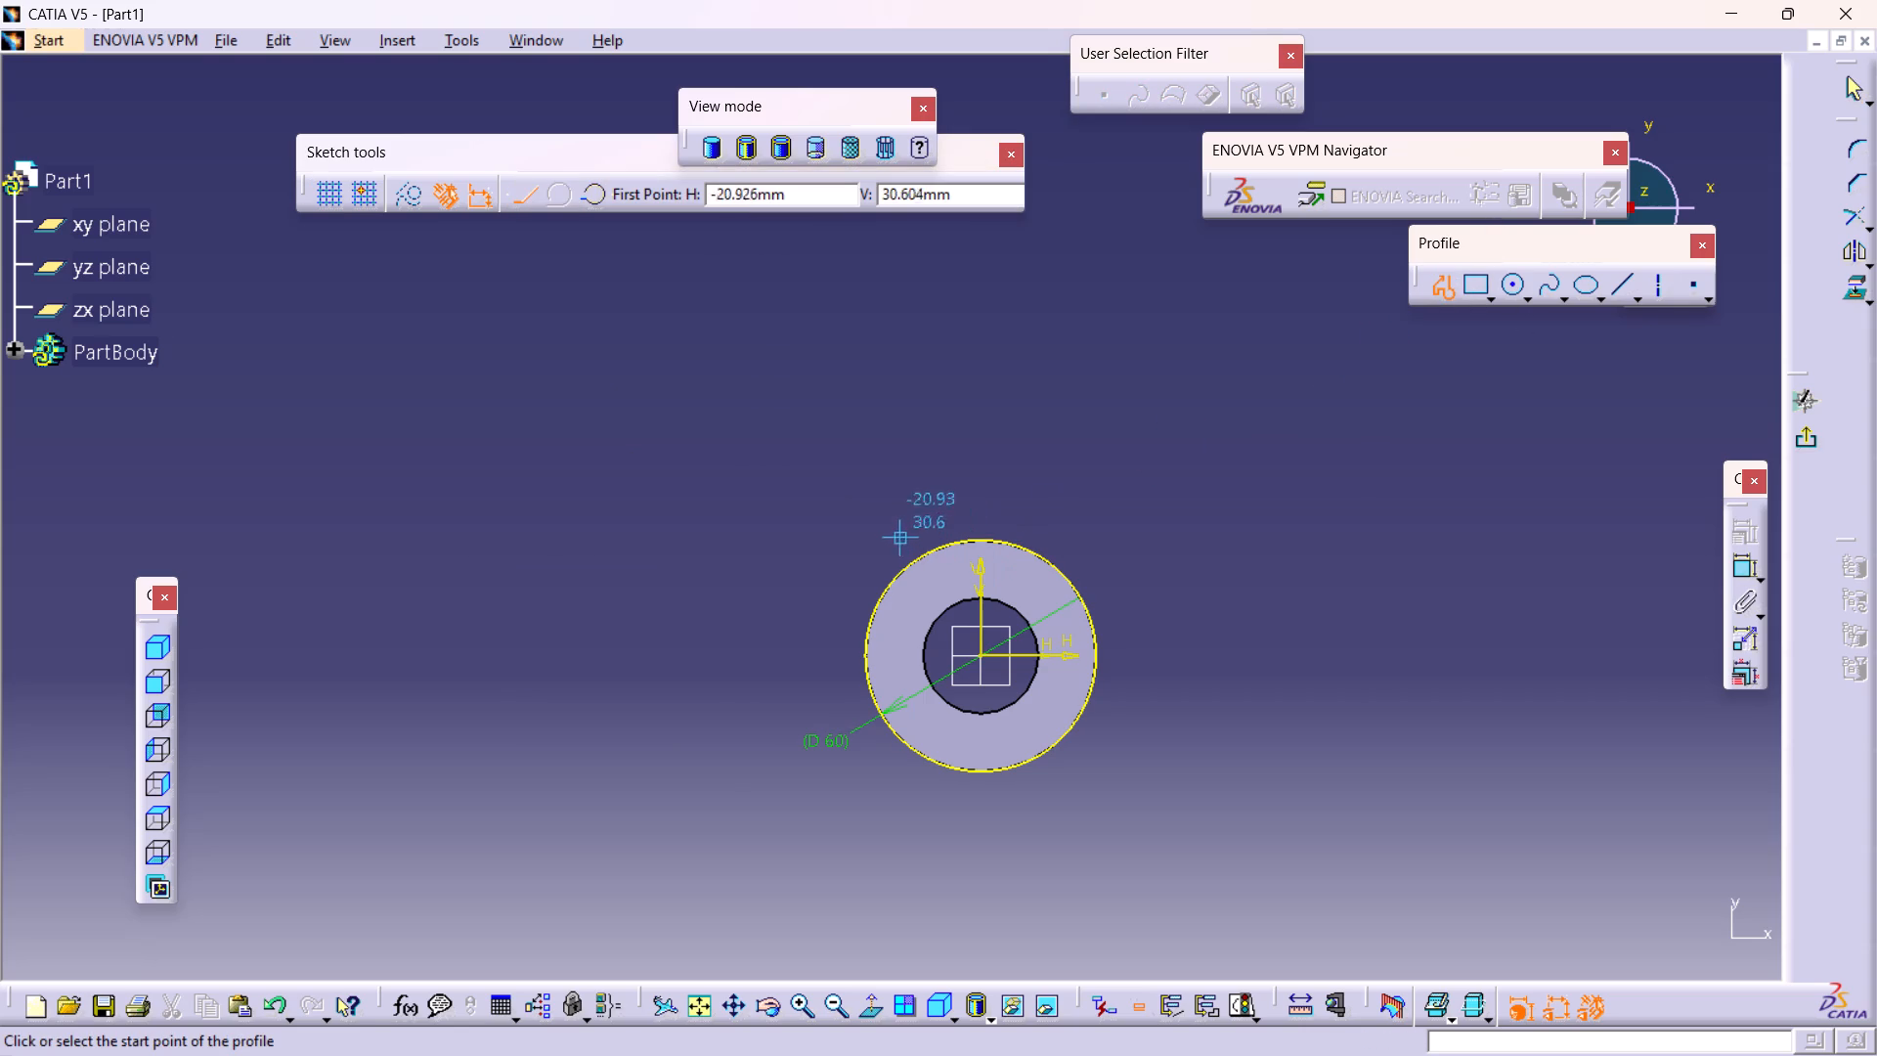
pyautogui.click(926, 522)
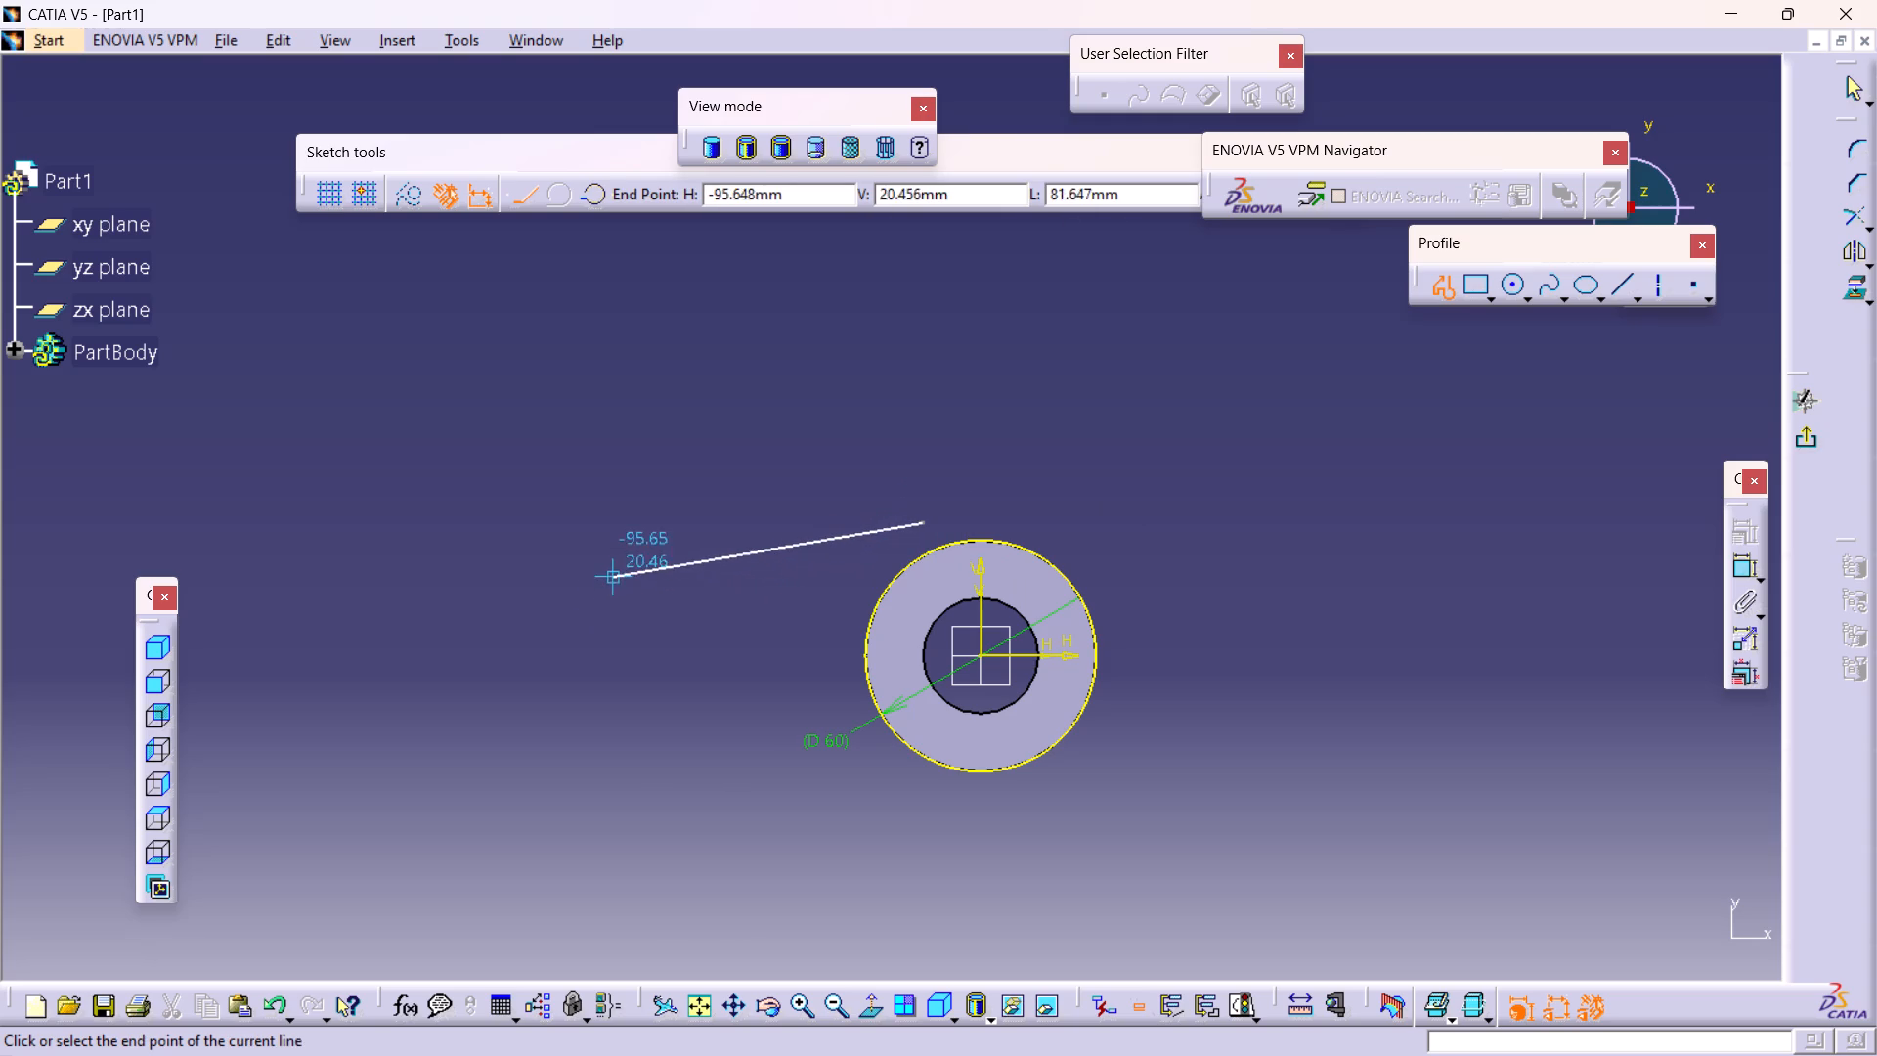
pyautogui.click(575, 580)
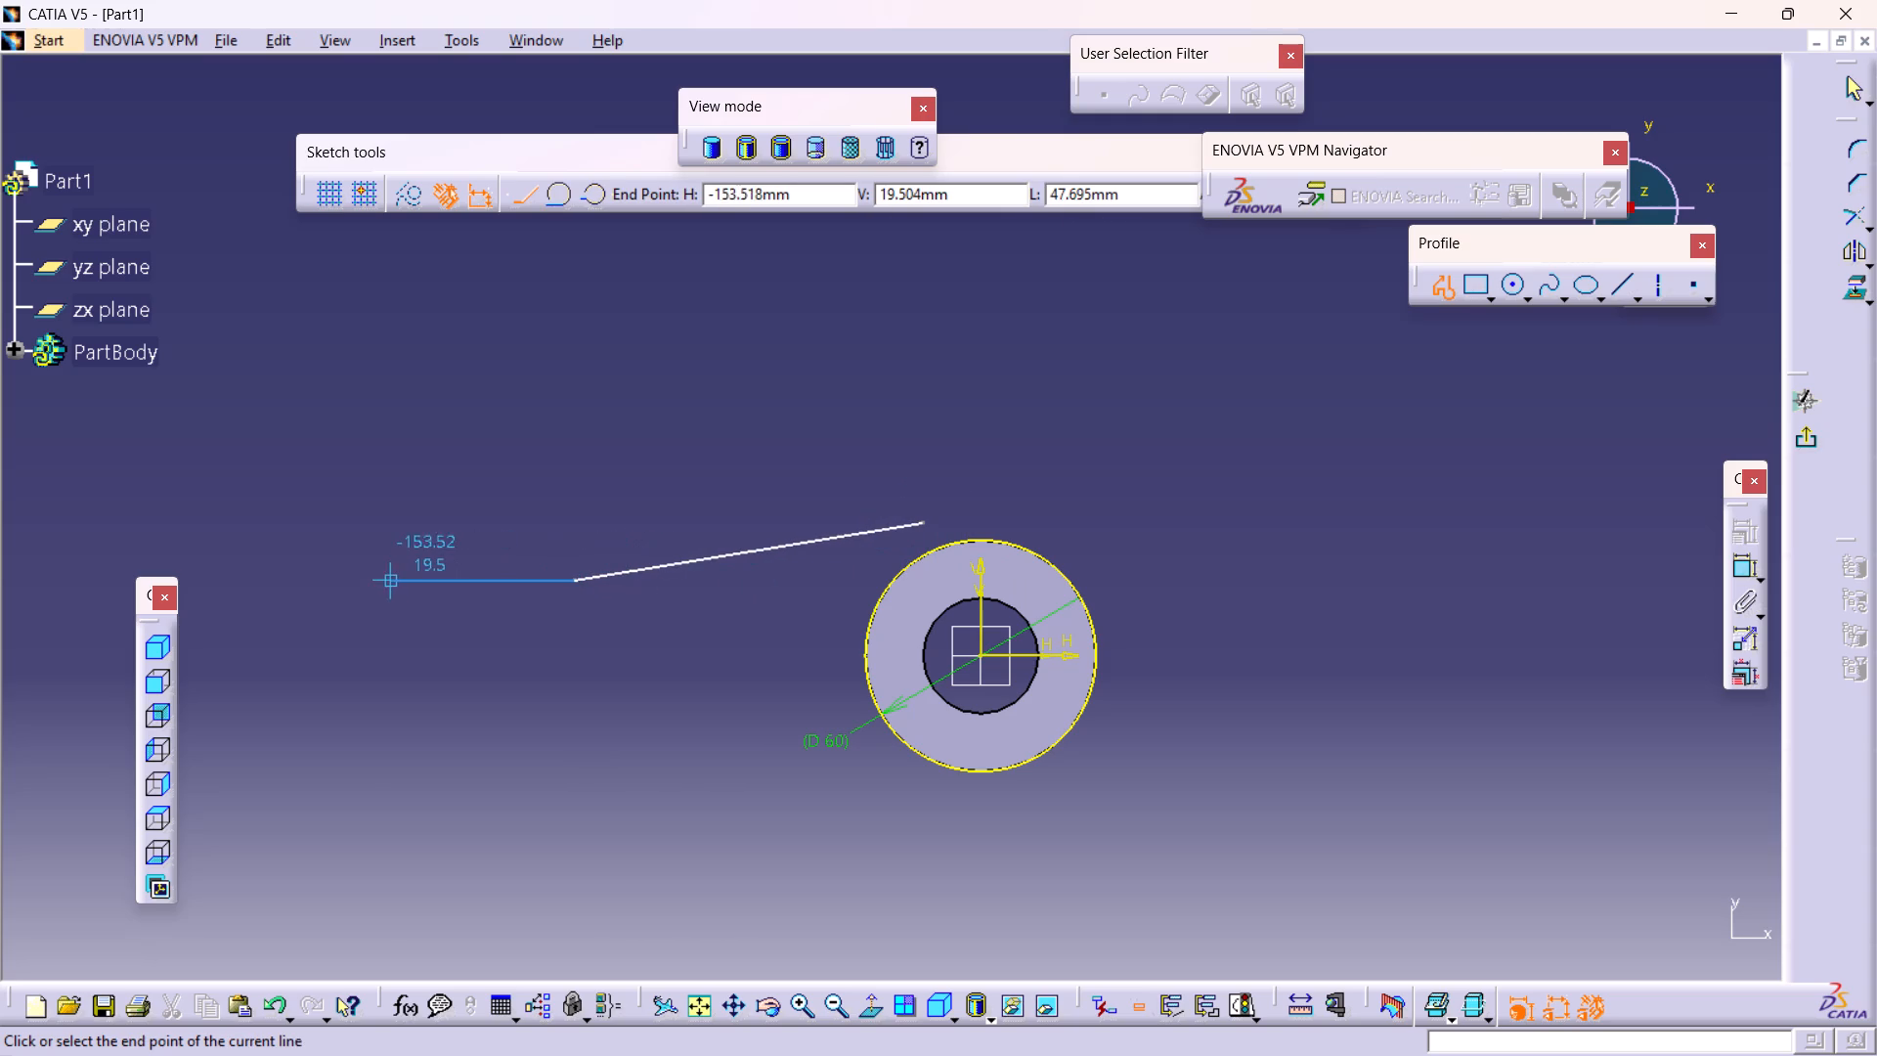
pyautogui.click(413, 575)
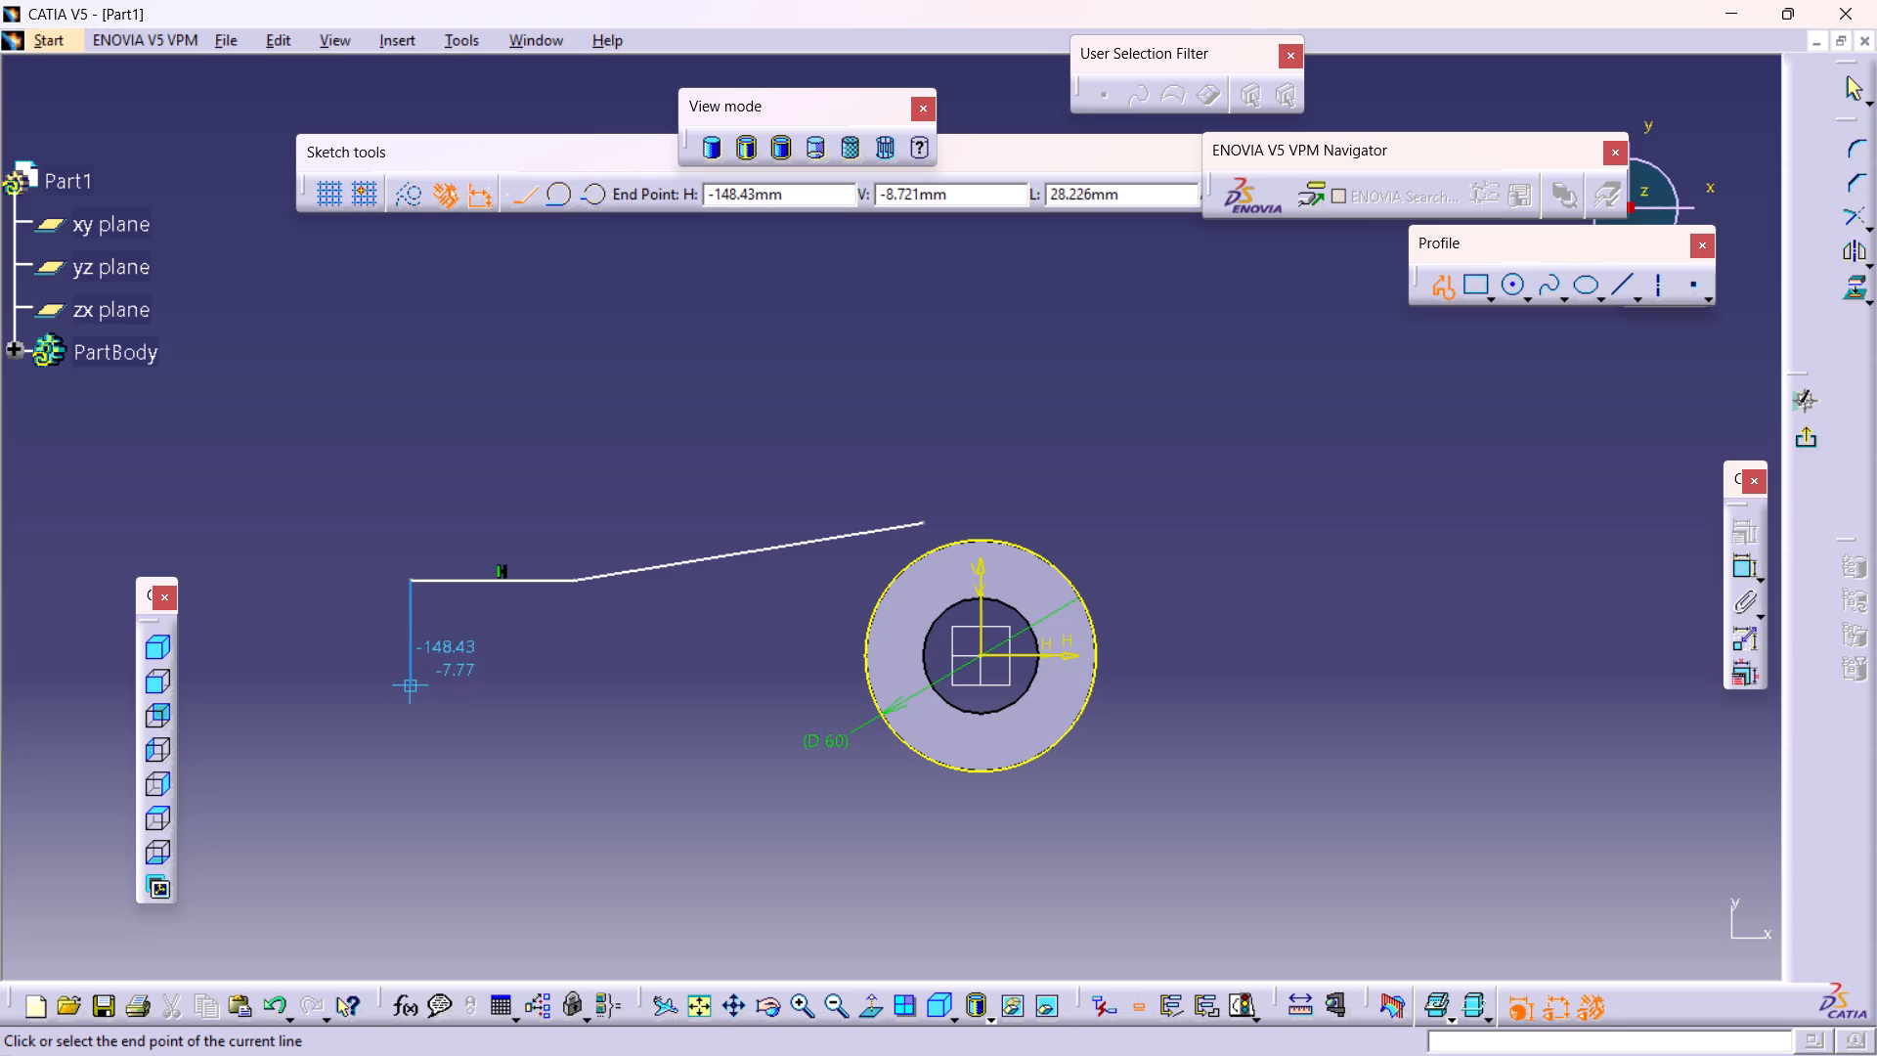
pyautogui.click(406, 689)
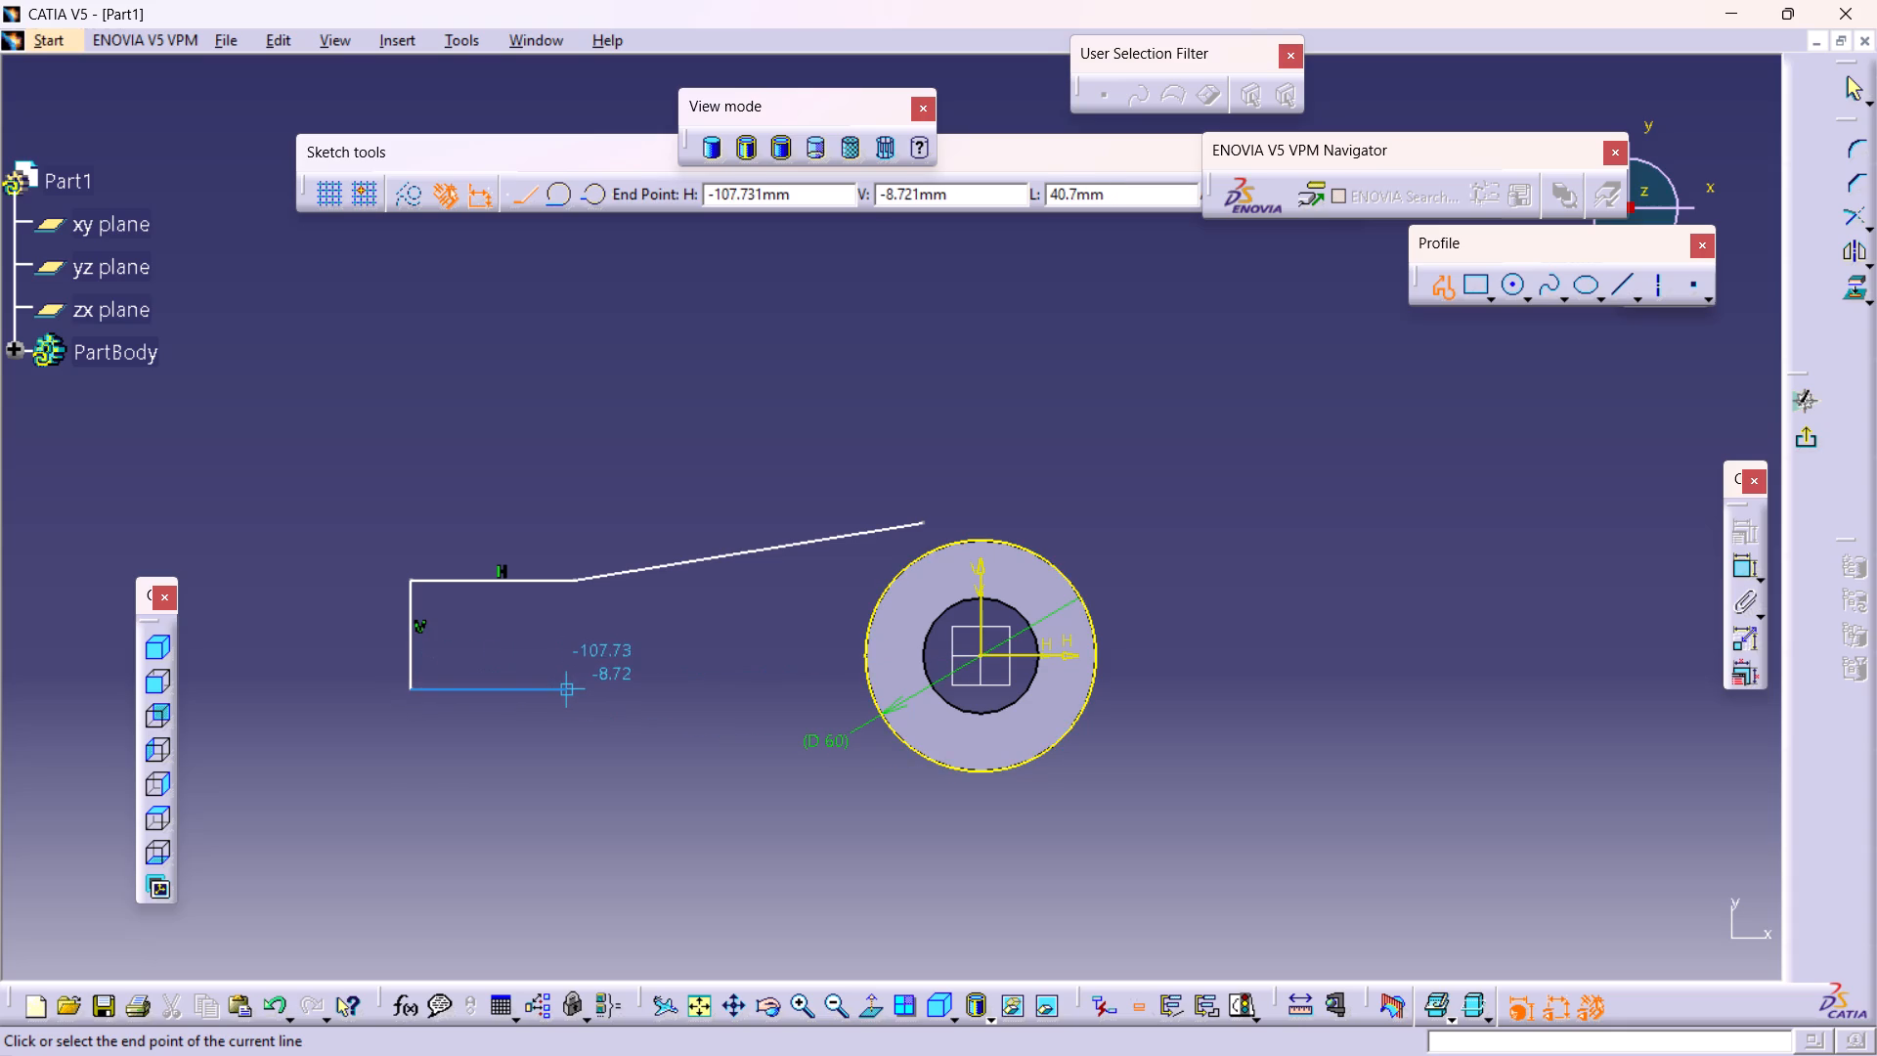
pyautogui.click(580, 690)
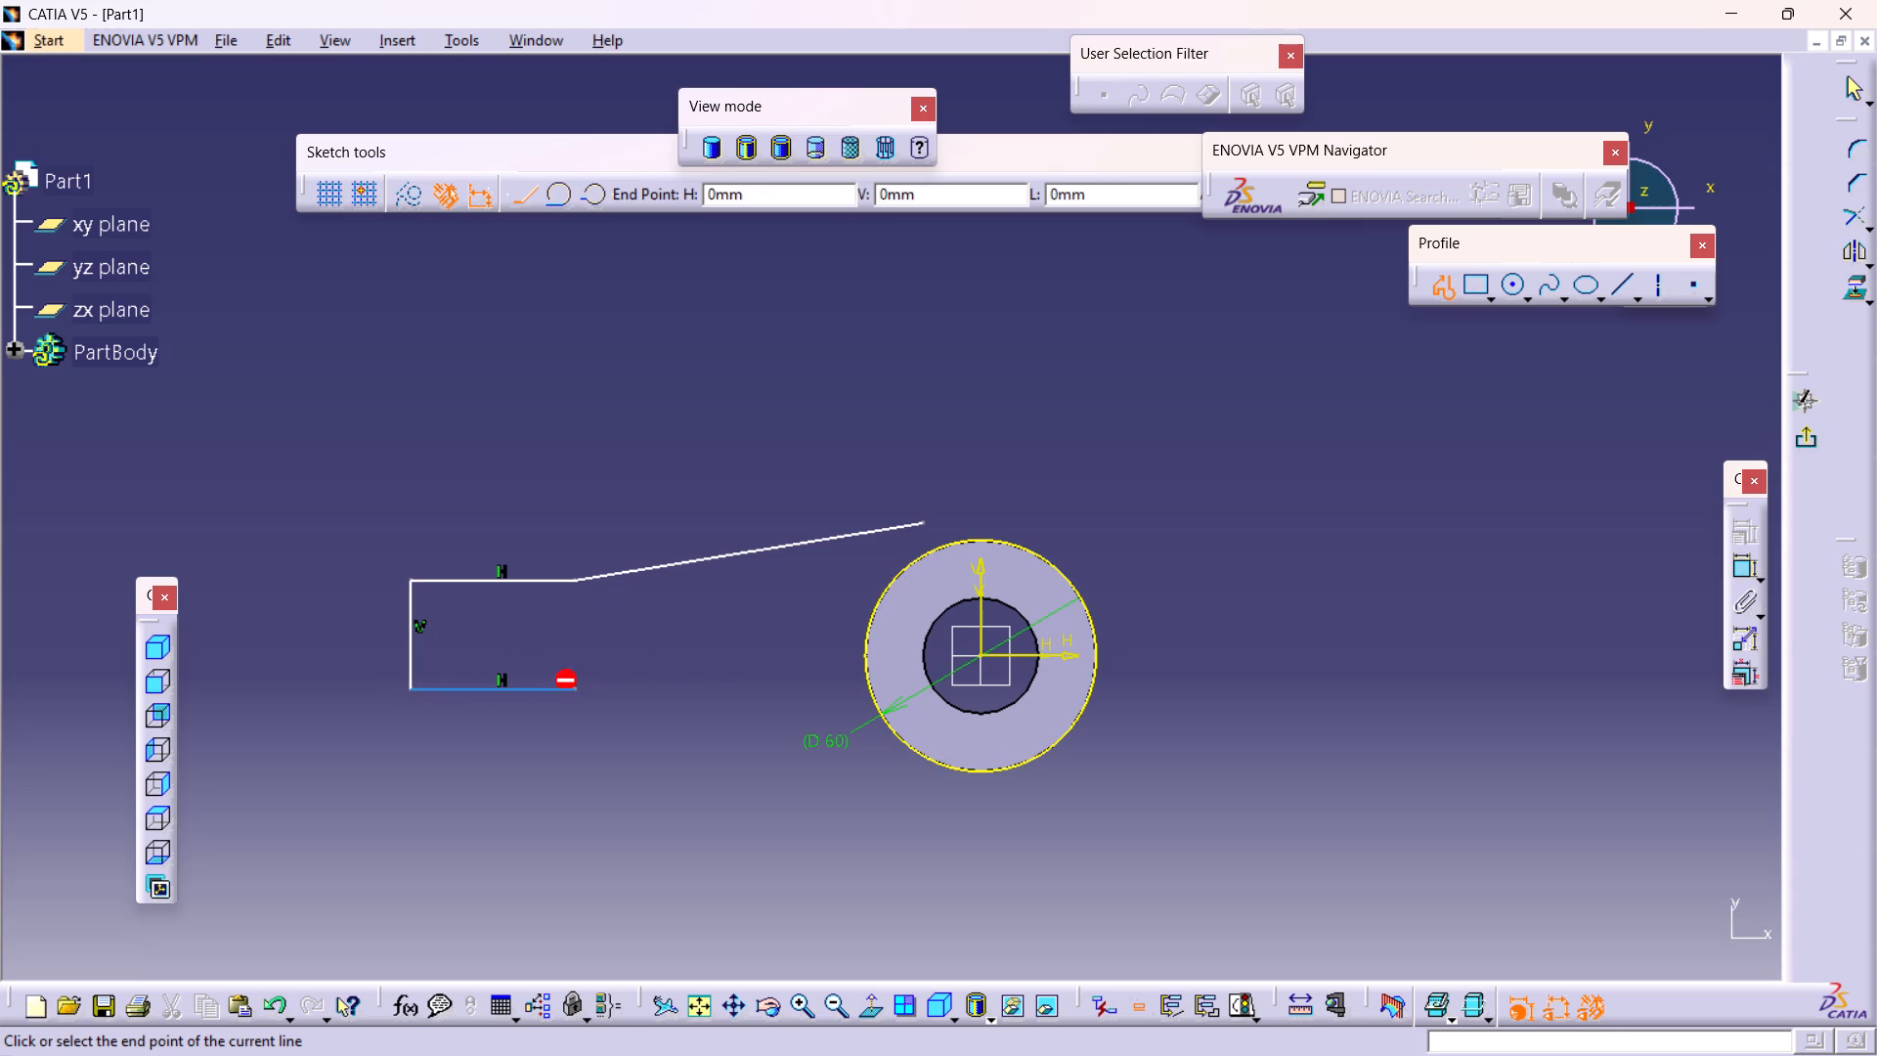
pyautogui.click(922, 786)
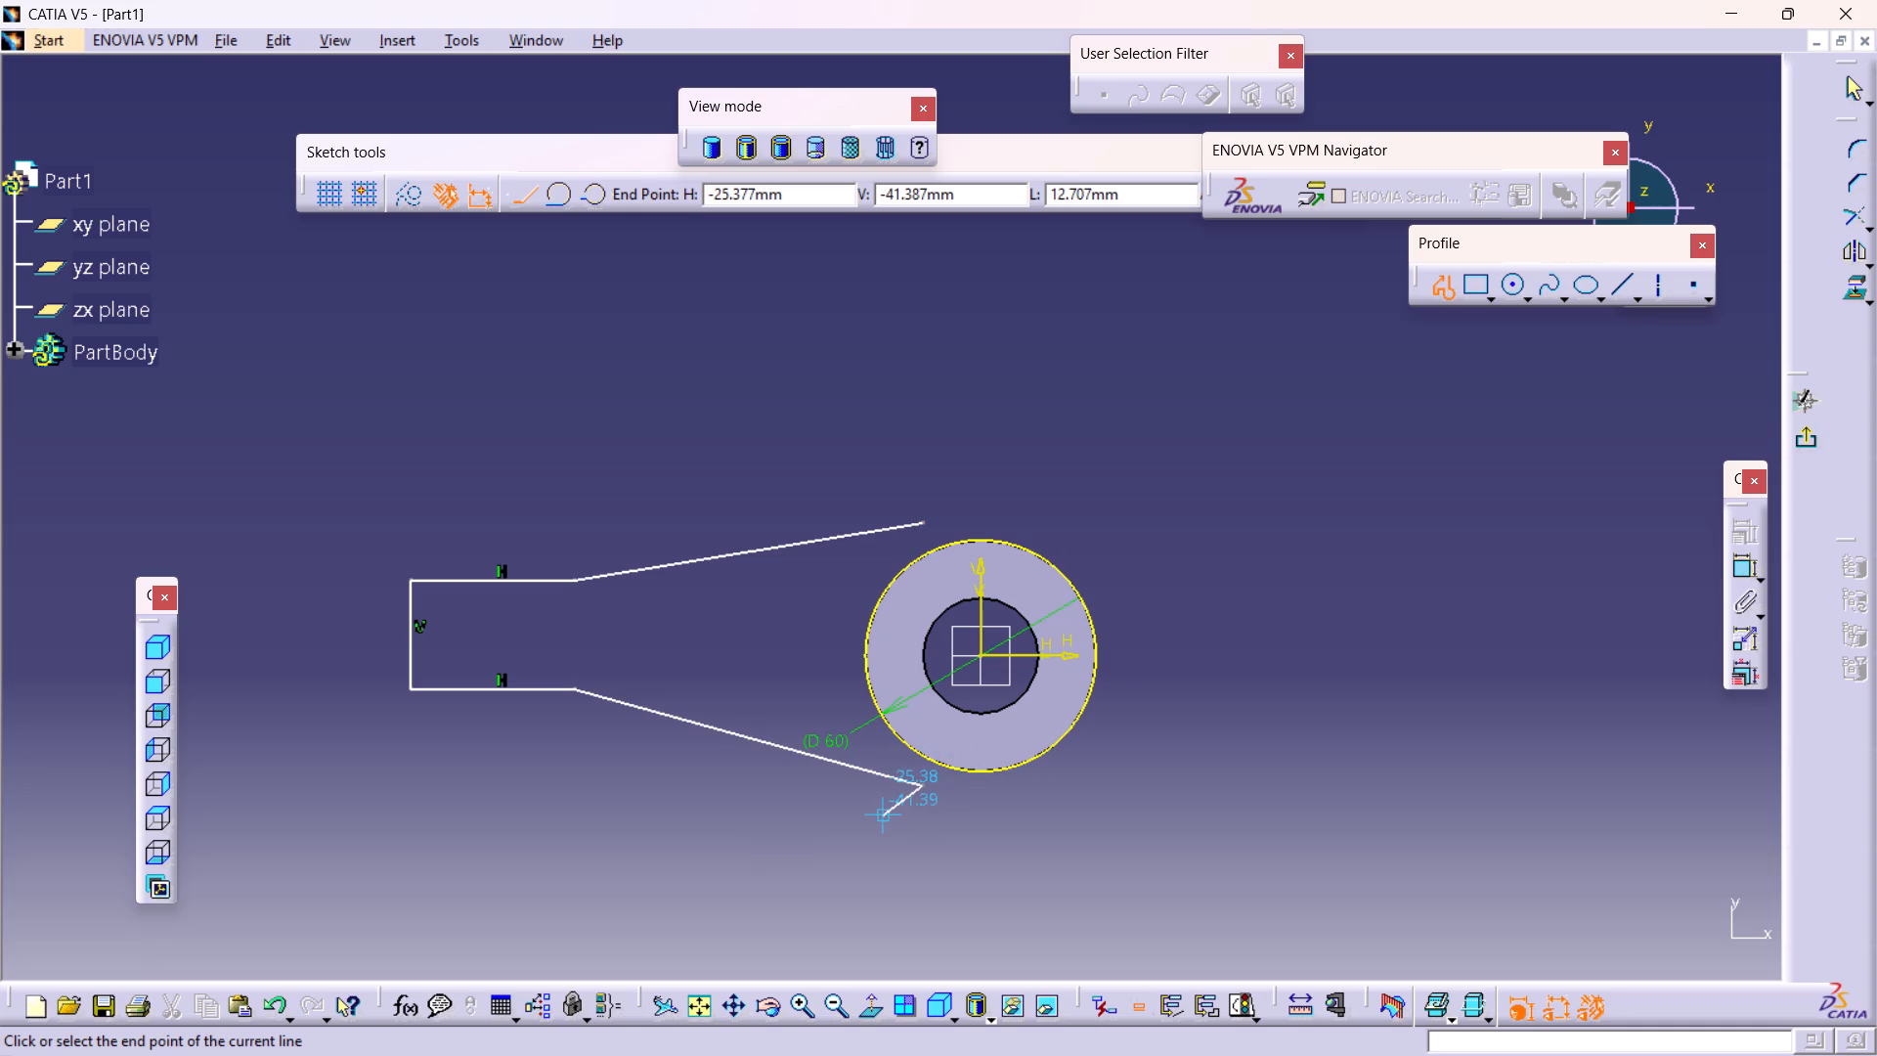
pyautogui.press('Escape')
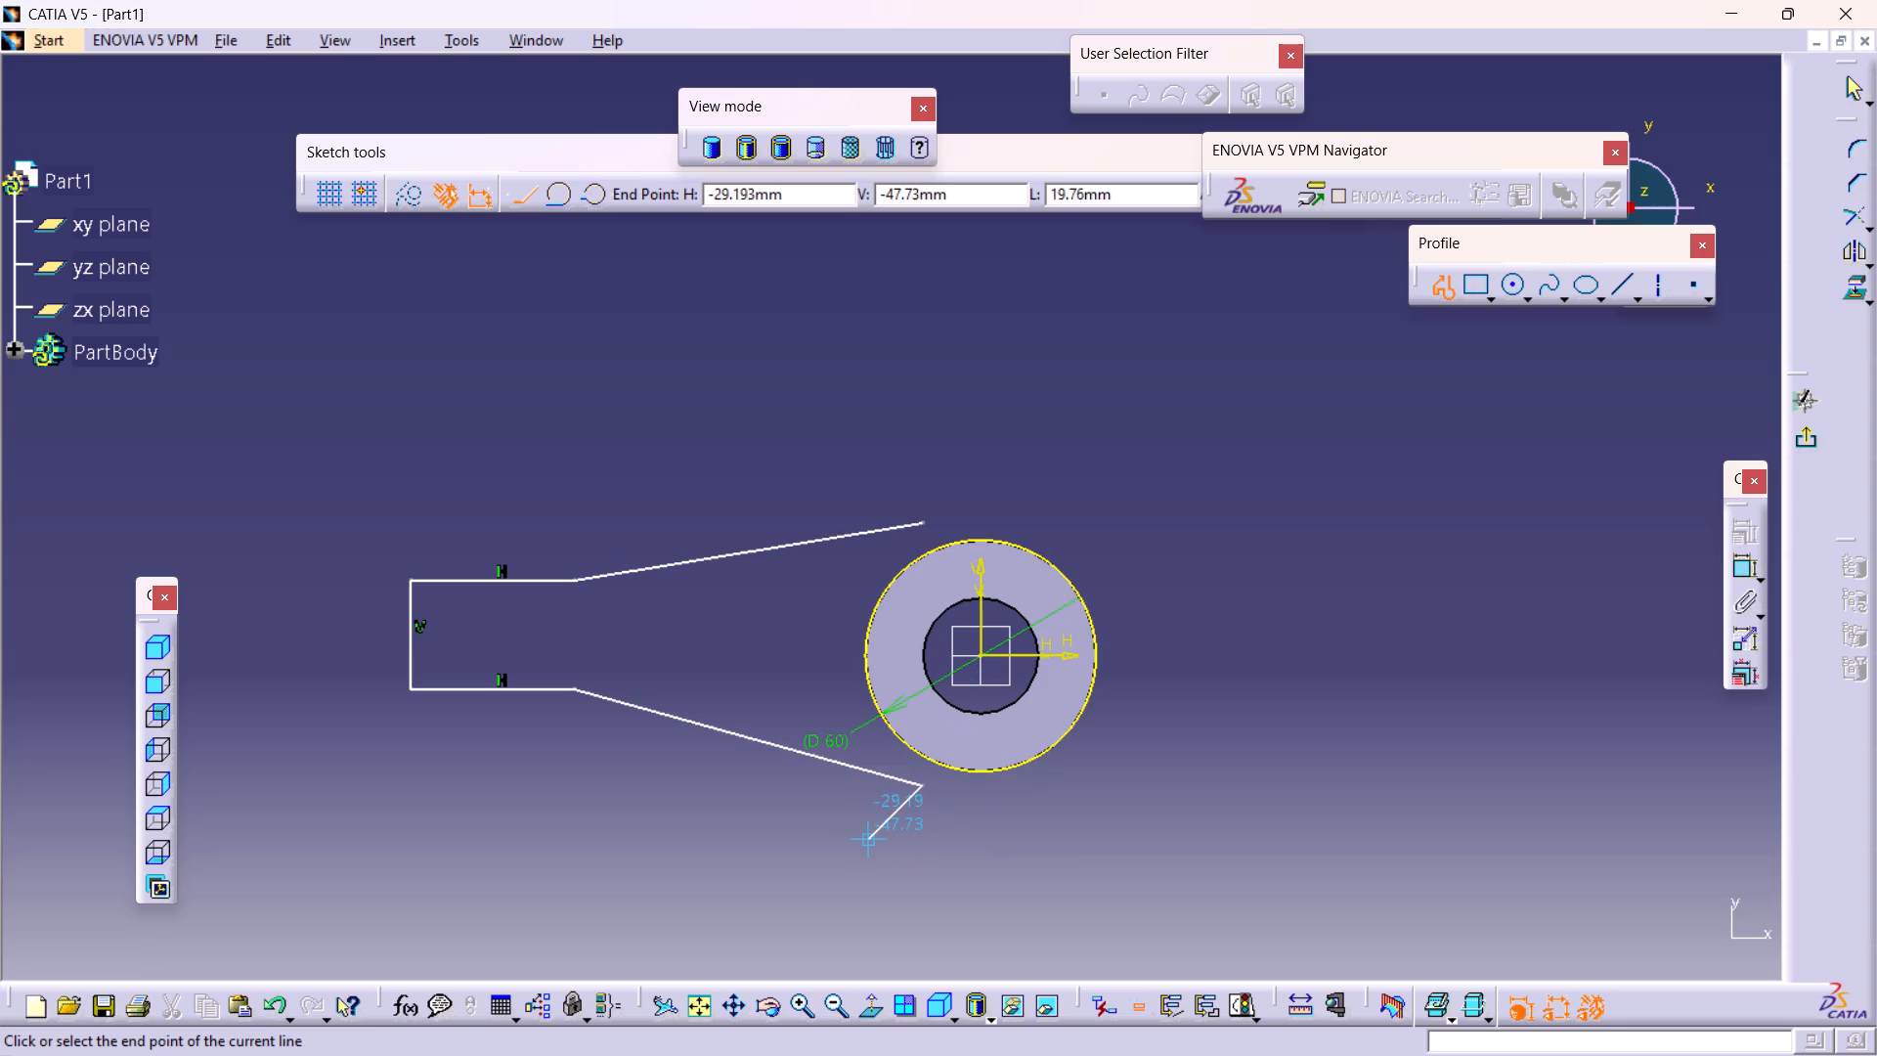
pyautogui.press('Escape')
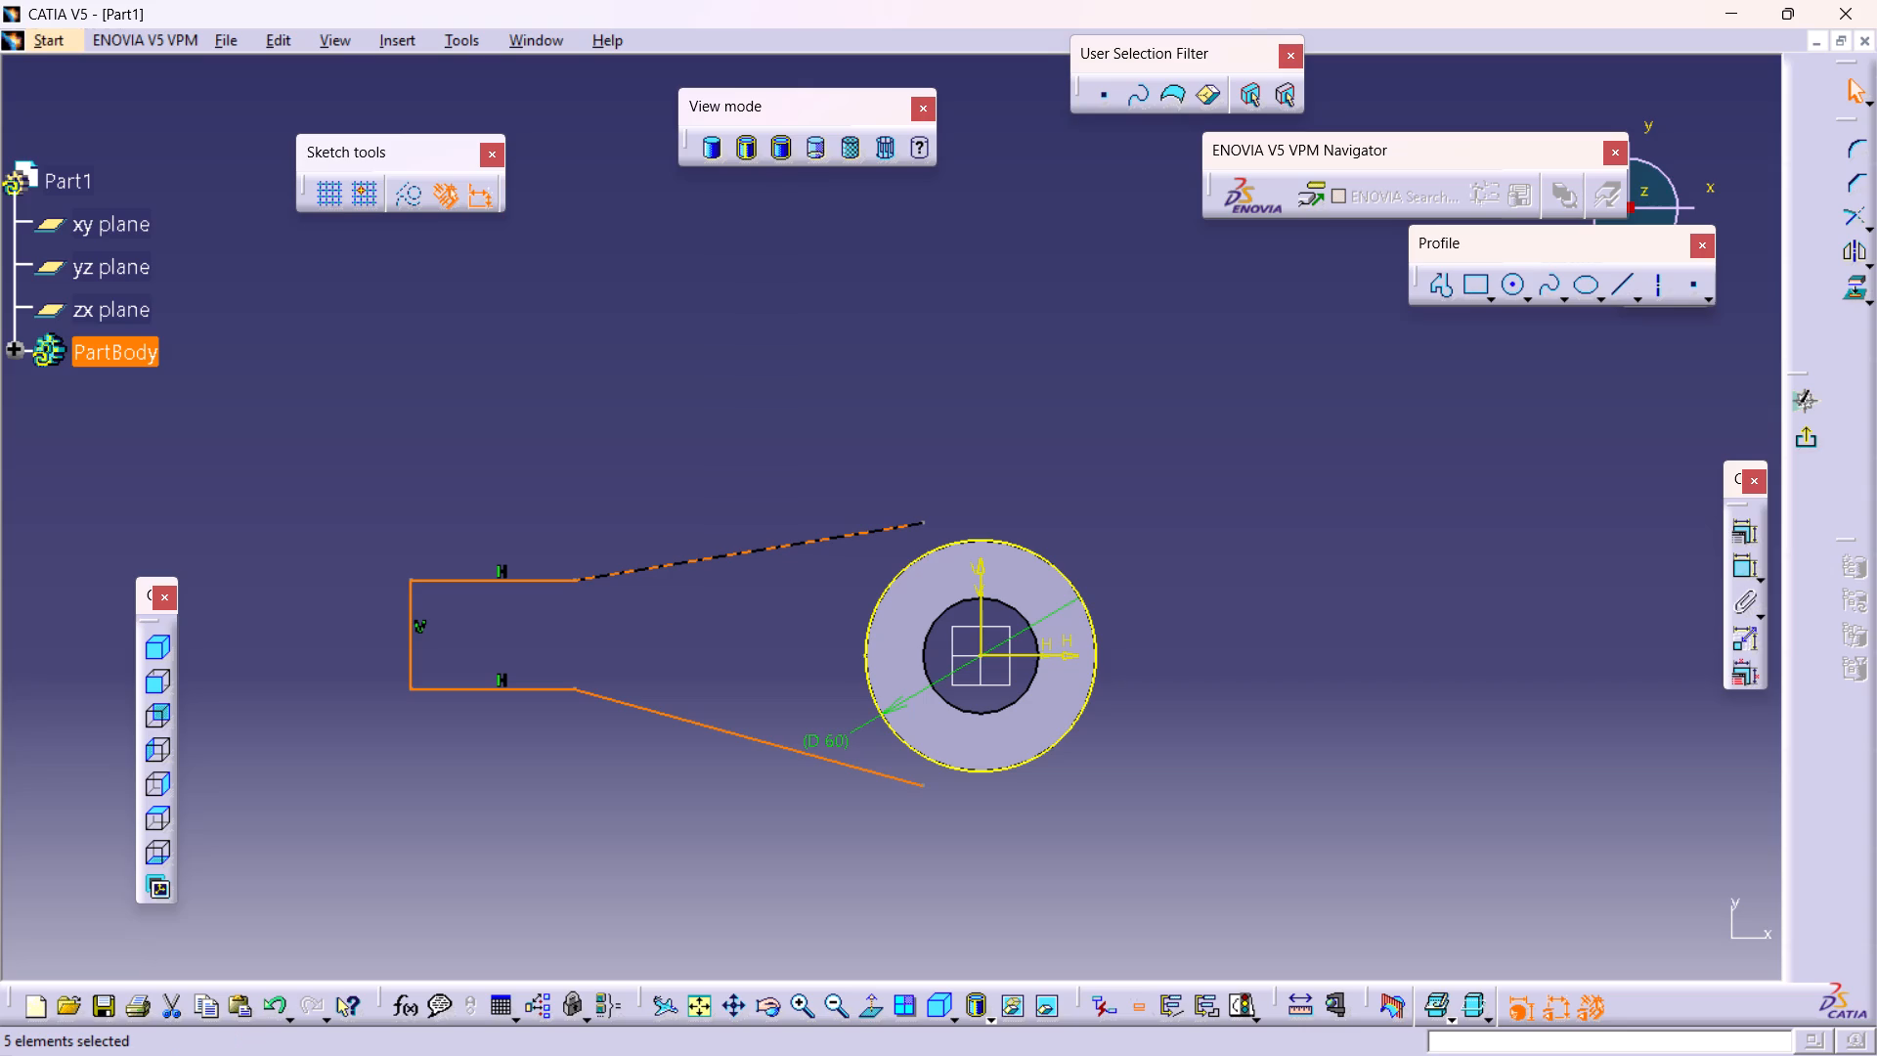
# Dimension the profile's vertical end line and set its length to 30 mm.
pyautogui.click(1199, 556)
pyautogui.doubleClick(1742, 563)
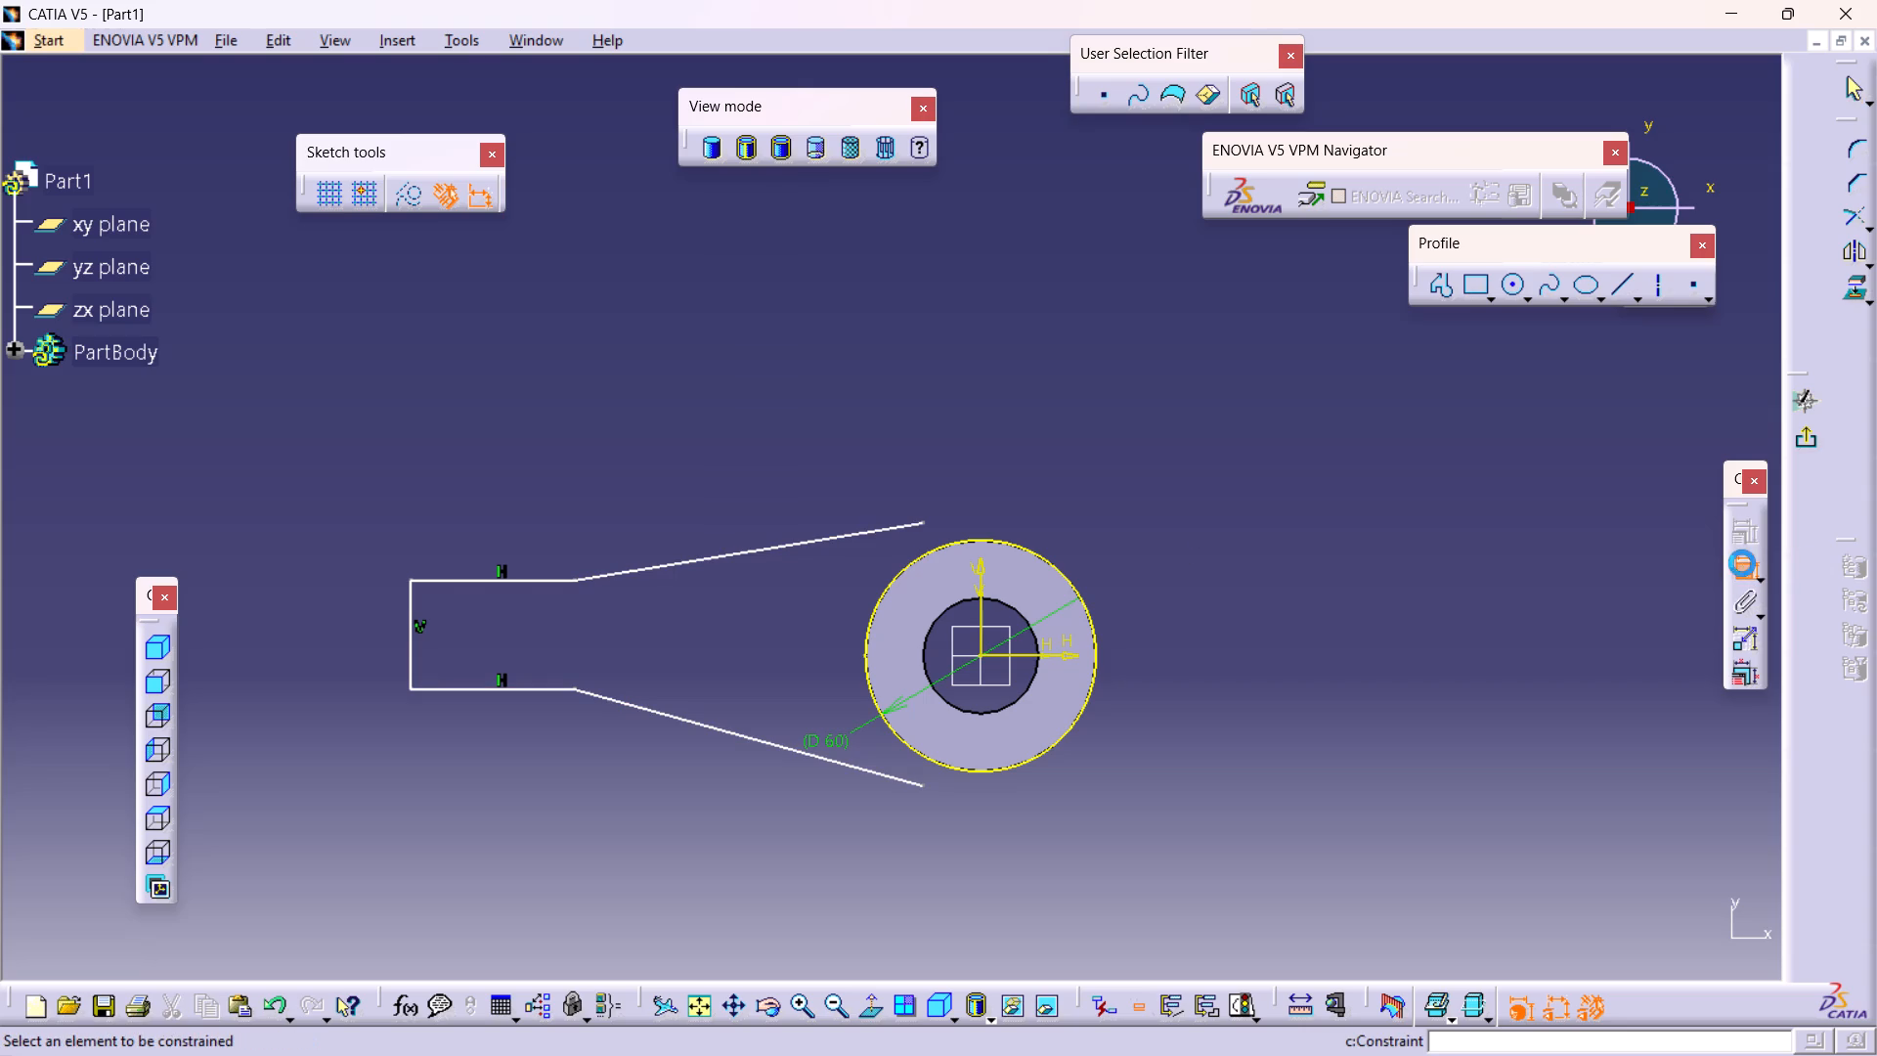
pyautogui.click(411, 628)
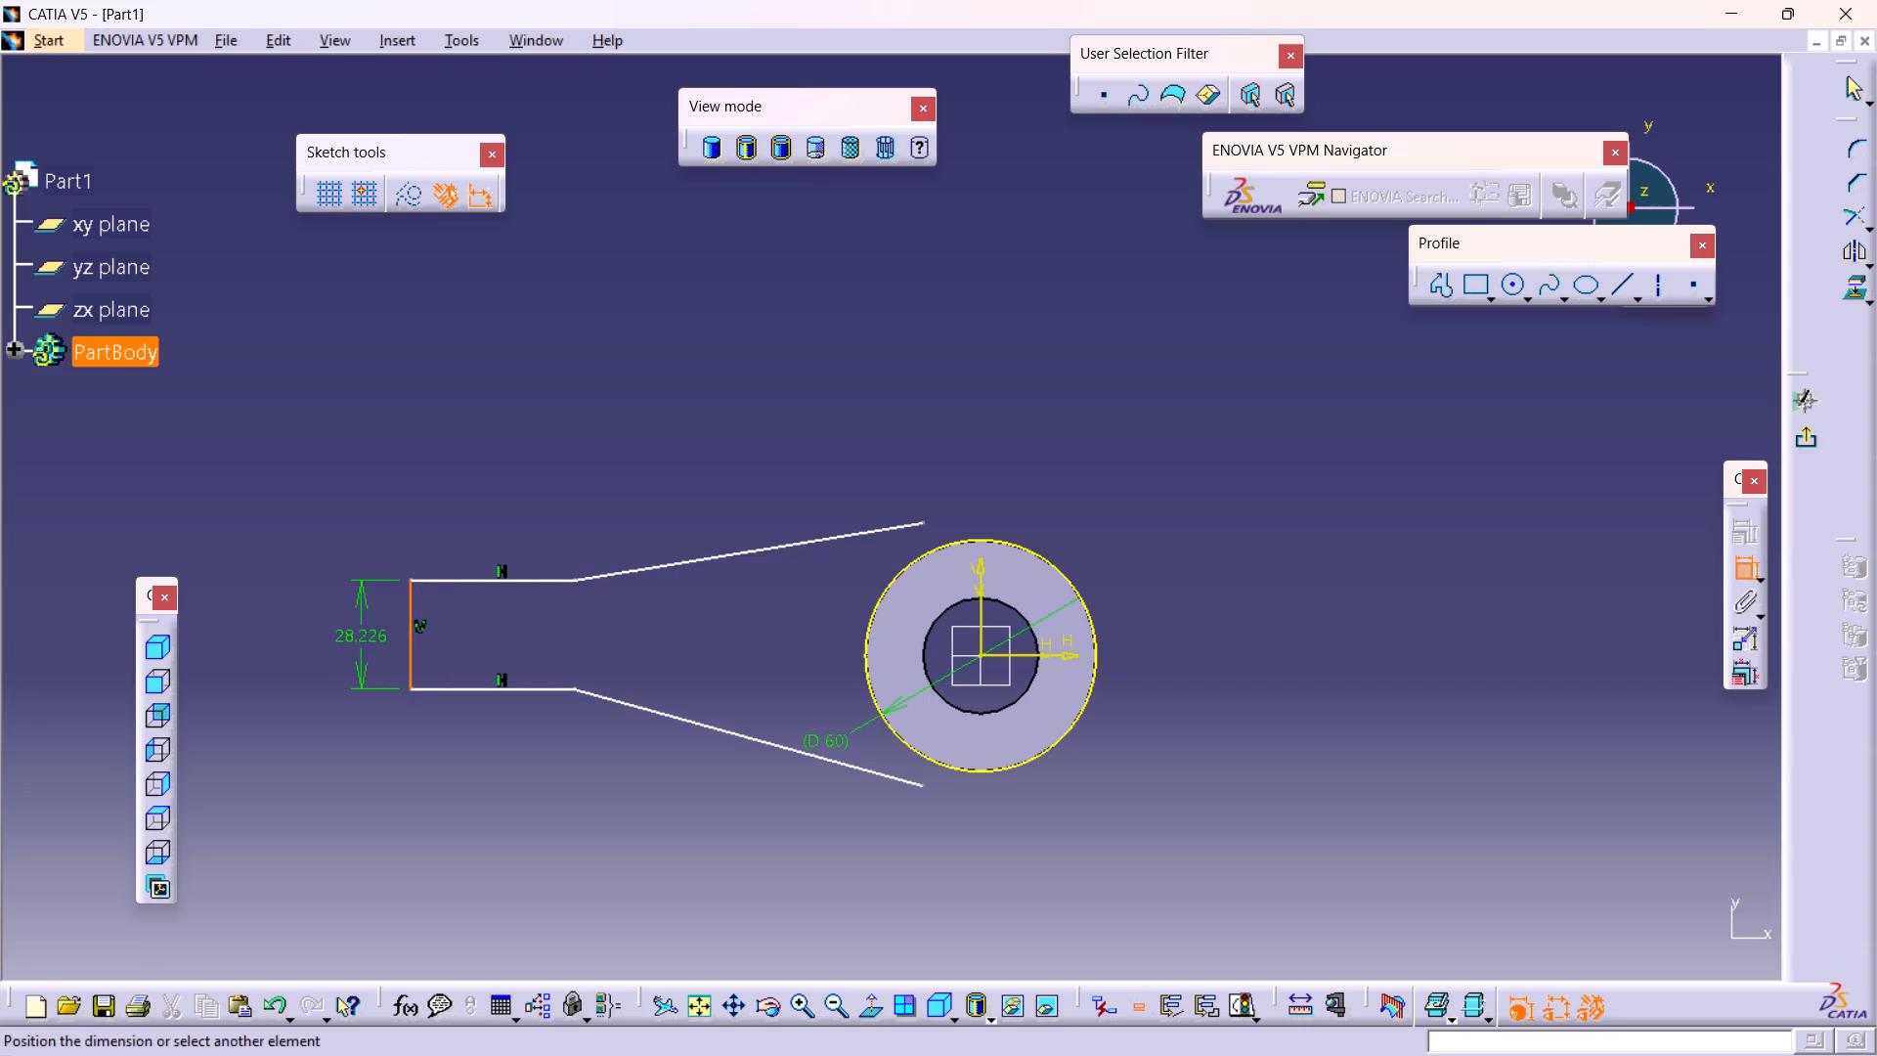
pyautogui.click(362, 639)
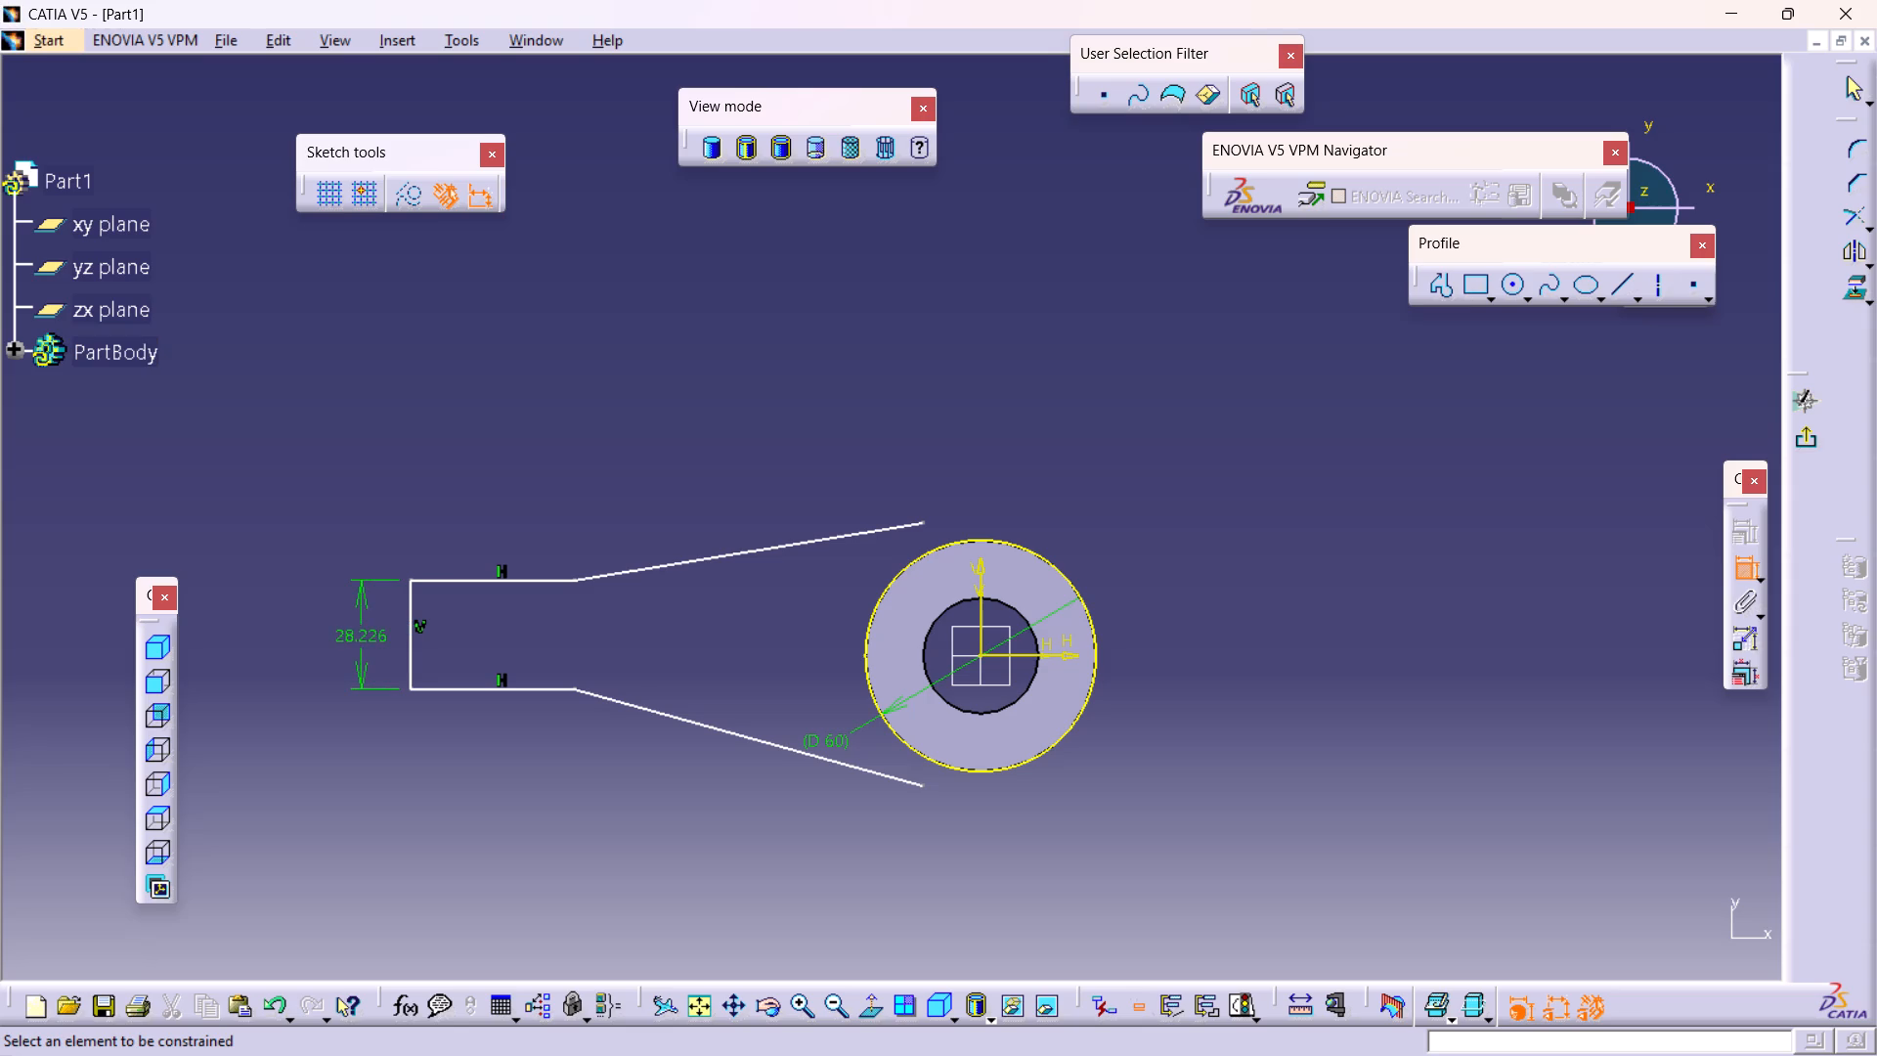
pyautogui.doubleClick(340, 634)
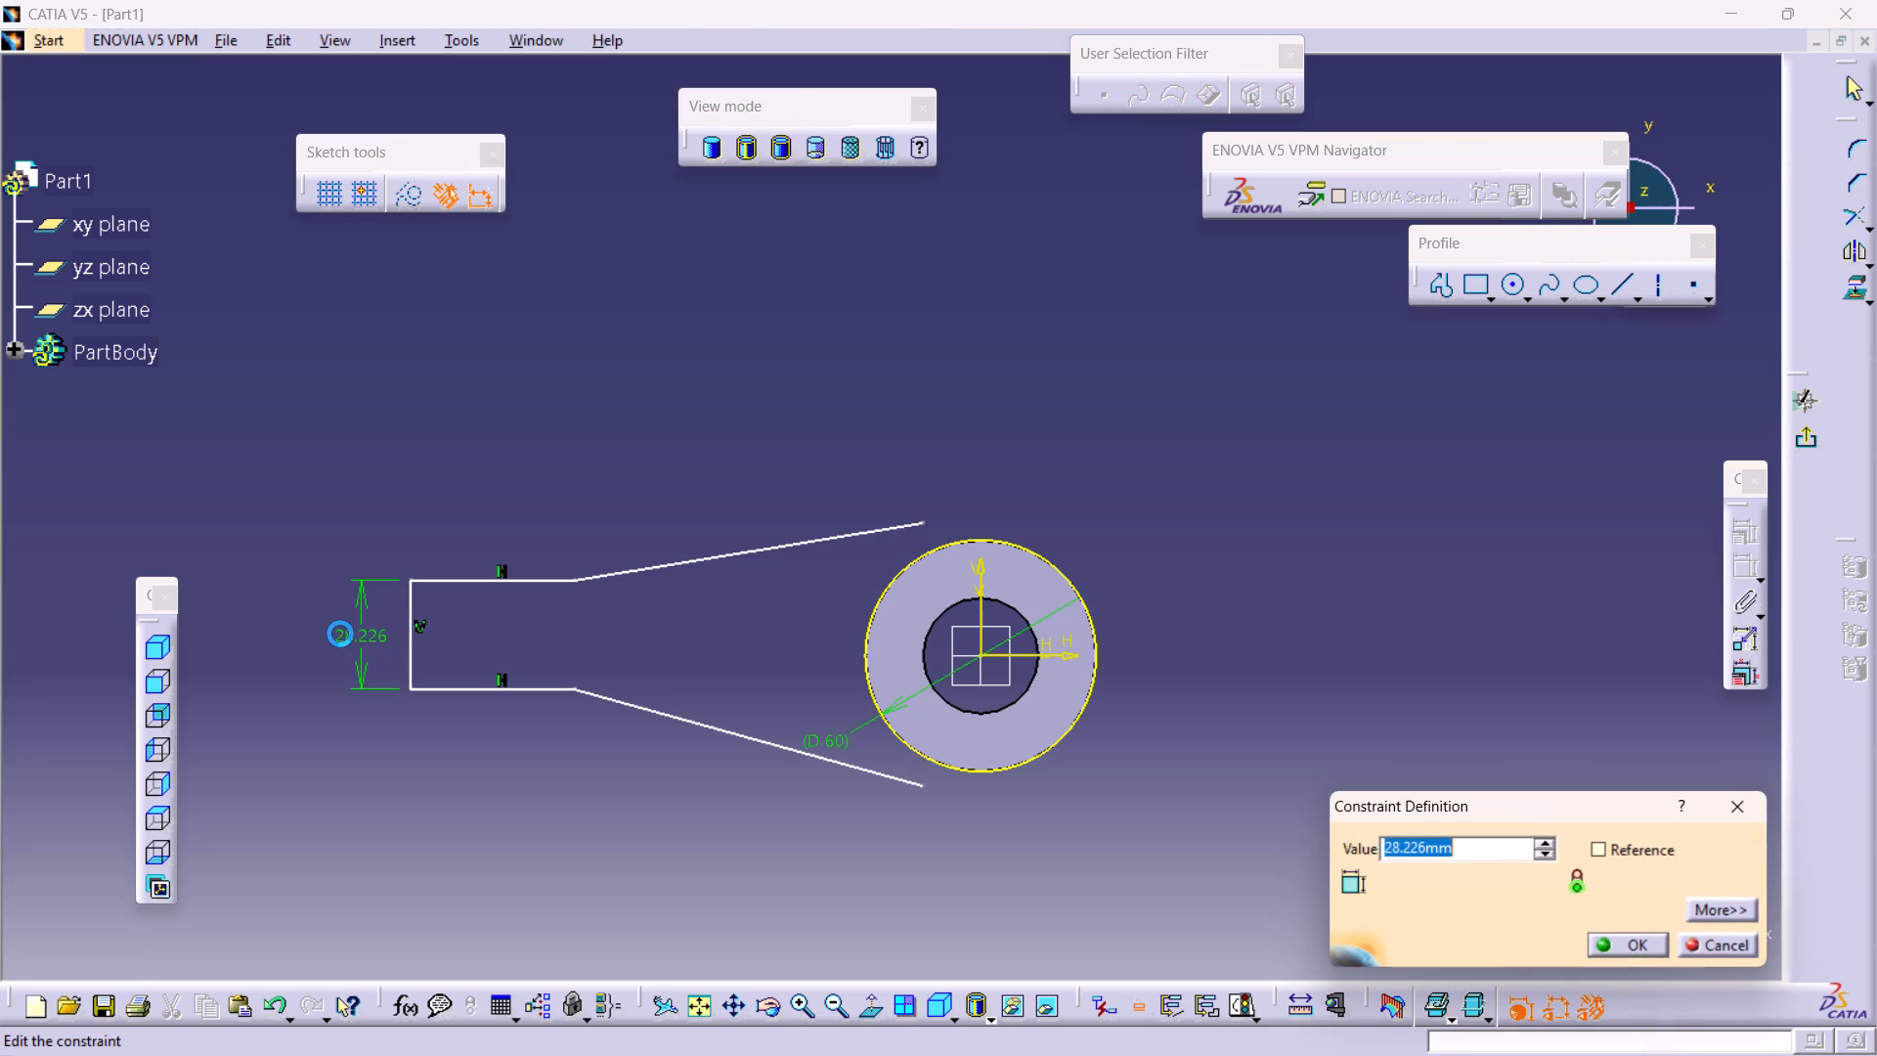
pyautogui.write('30')
pyautogui.press('Return')
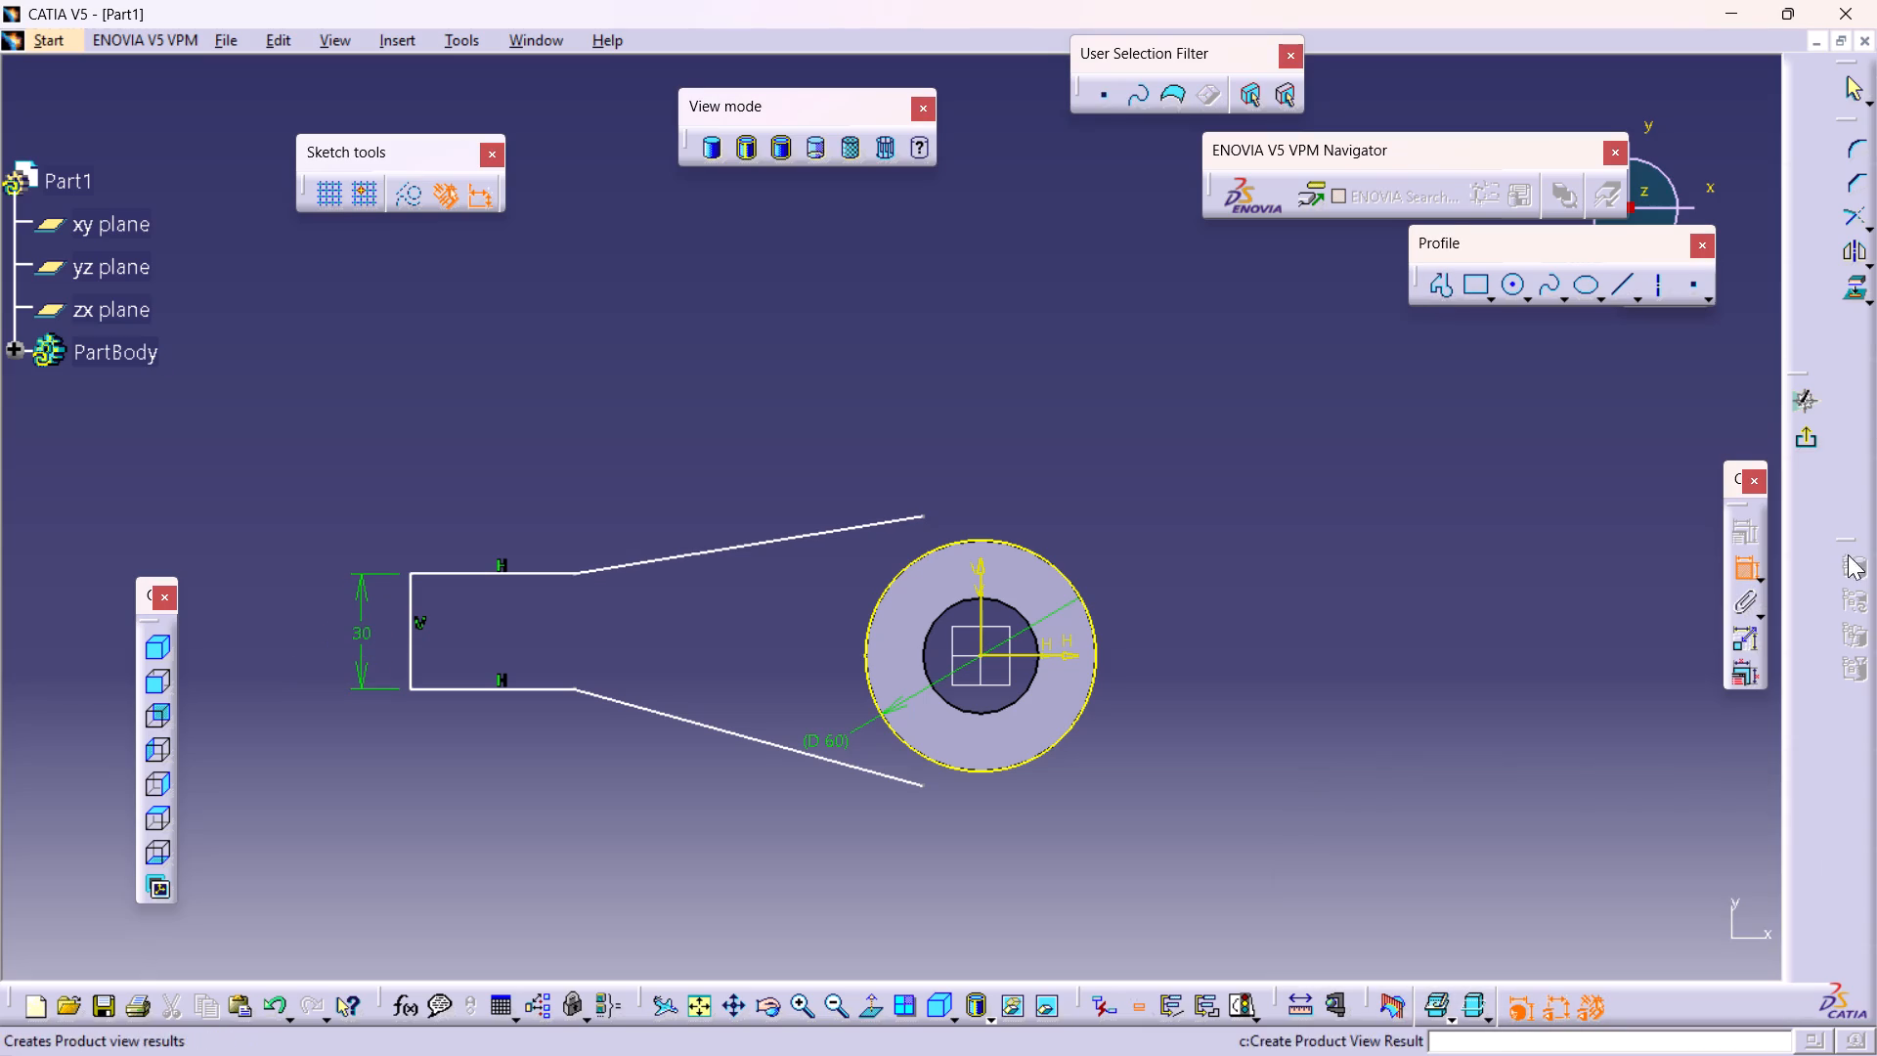
# Dimension the profile's upper horizontal line and set its length to 25 mm.
pyautogui.click(473, 576)
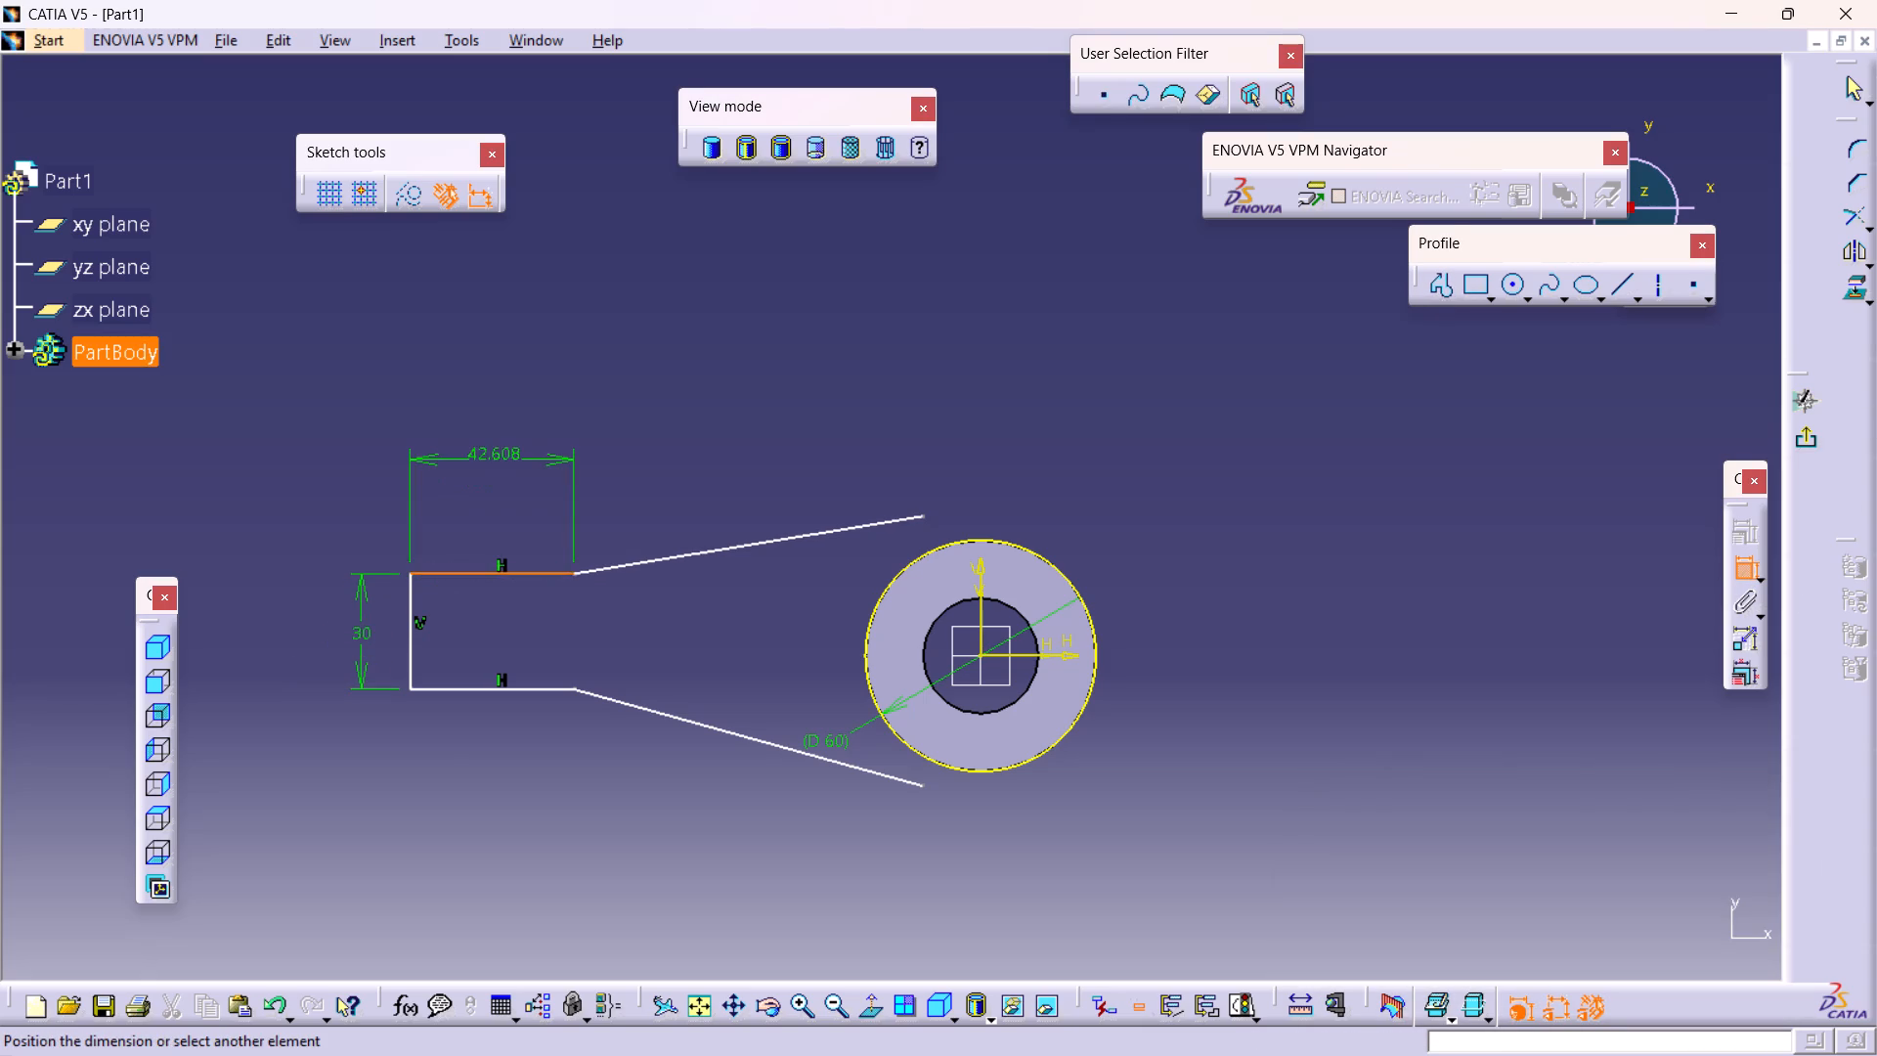
pyautogui.click(496, 453)
pyautogui.doubleClick(497, 449)
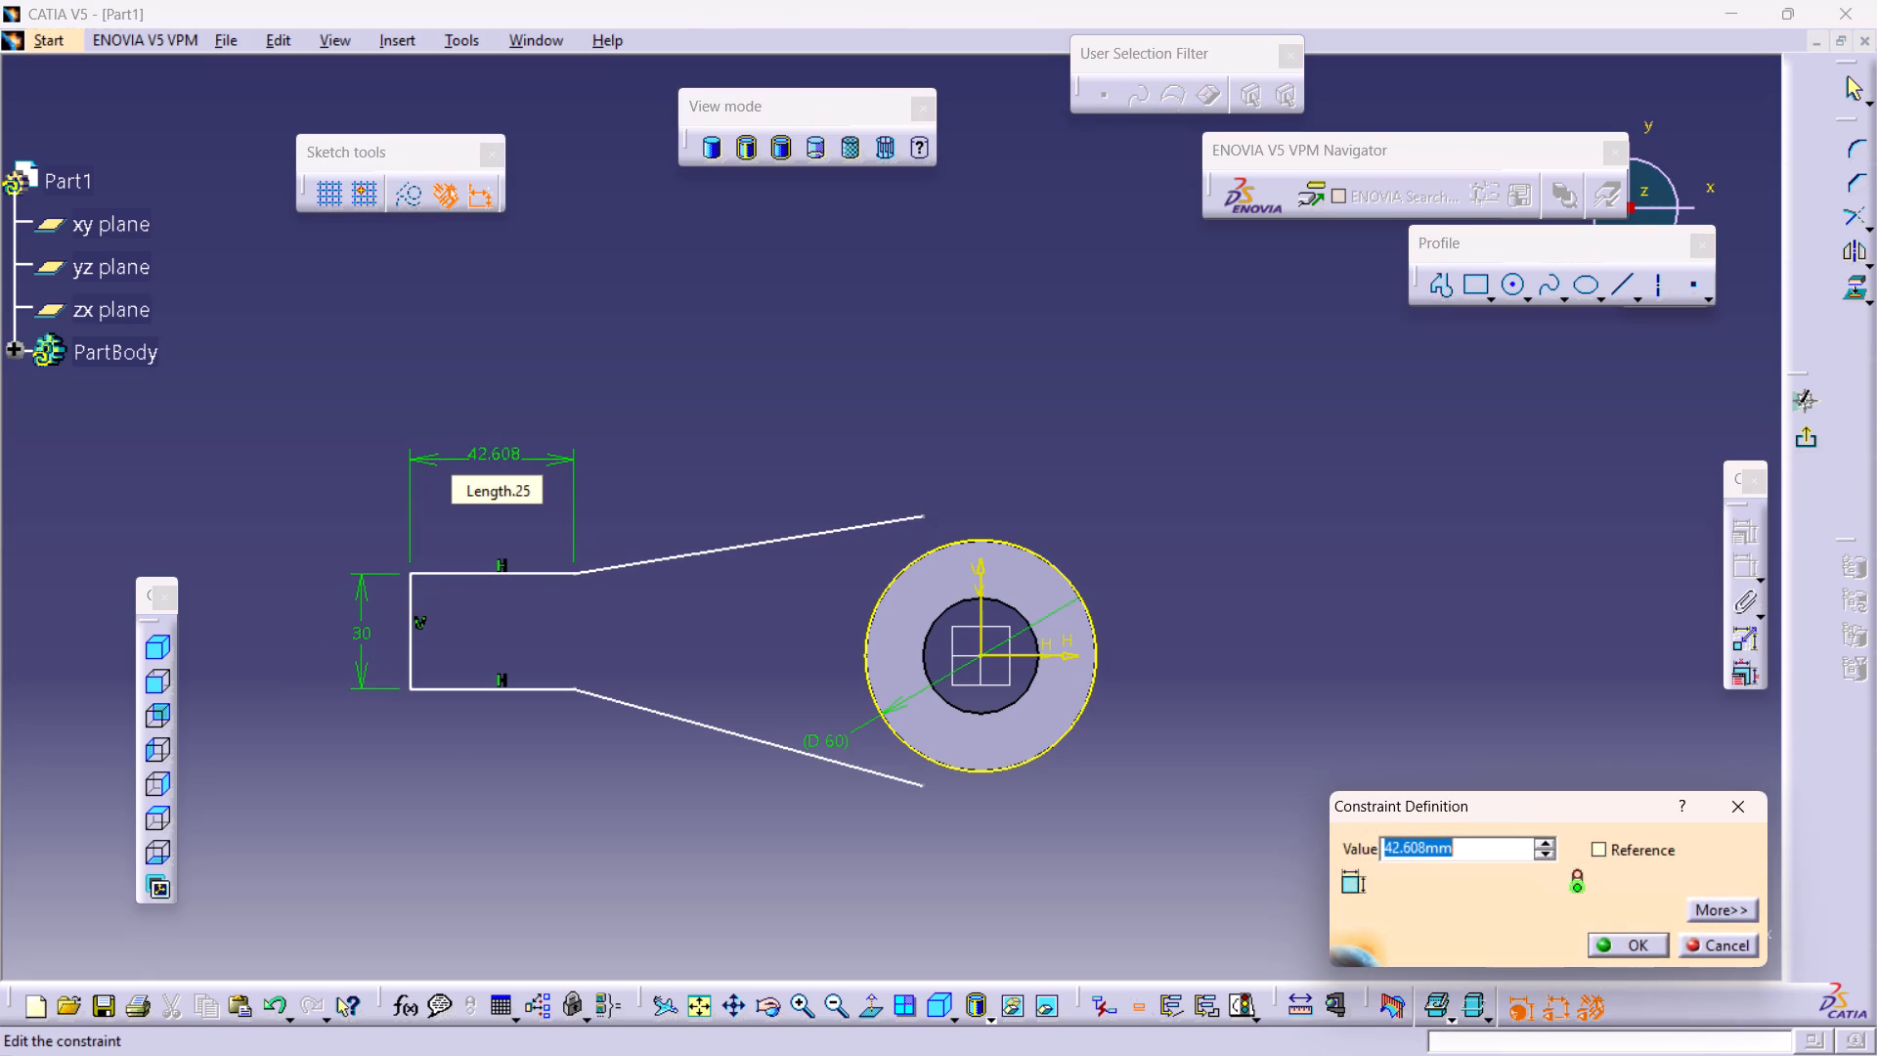
pyautogui.write('25')
pyautogui.press('Return')
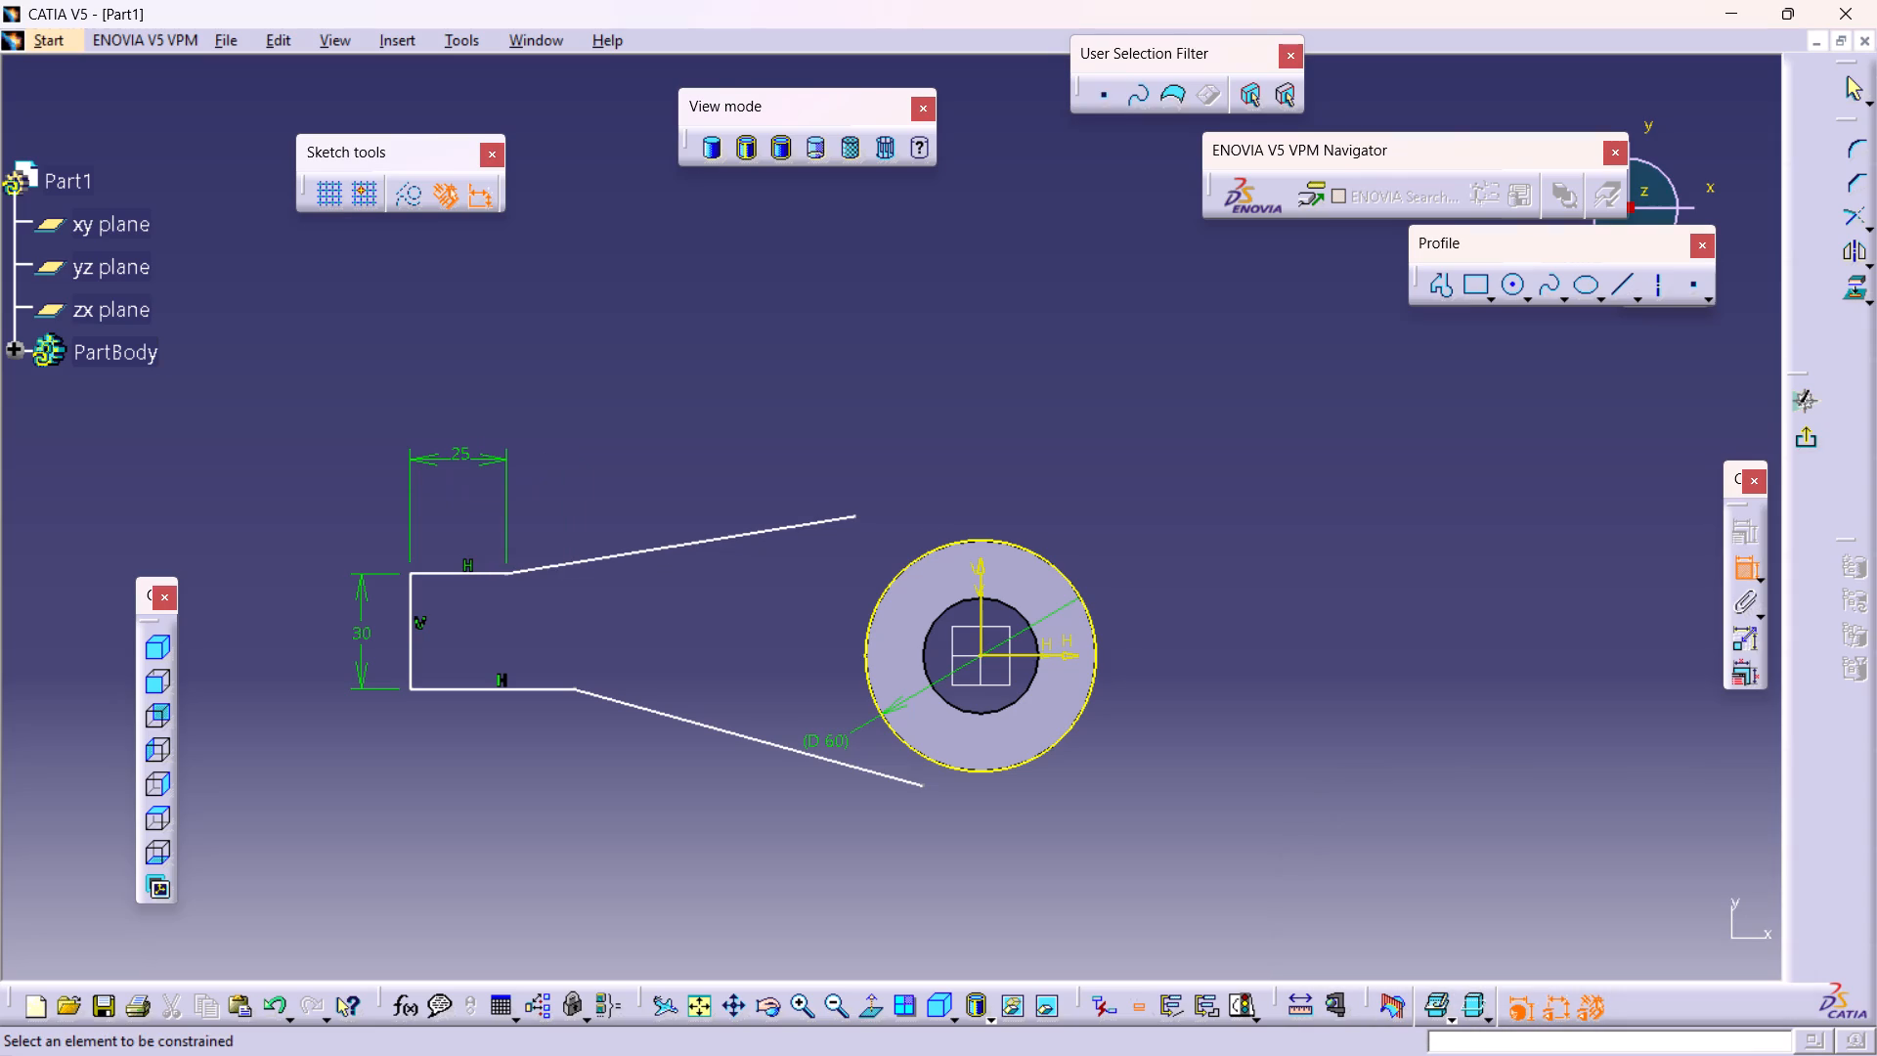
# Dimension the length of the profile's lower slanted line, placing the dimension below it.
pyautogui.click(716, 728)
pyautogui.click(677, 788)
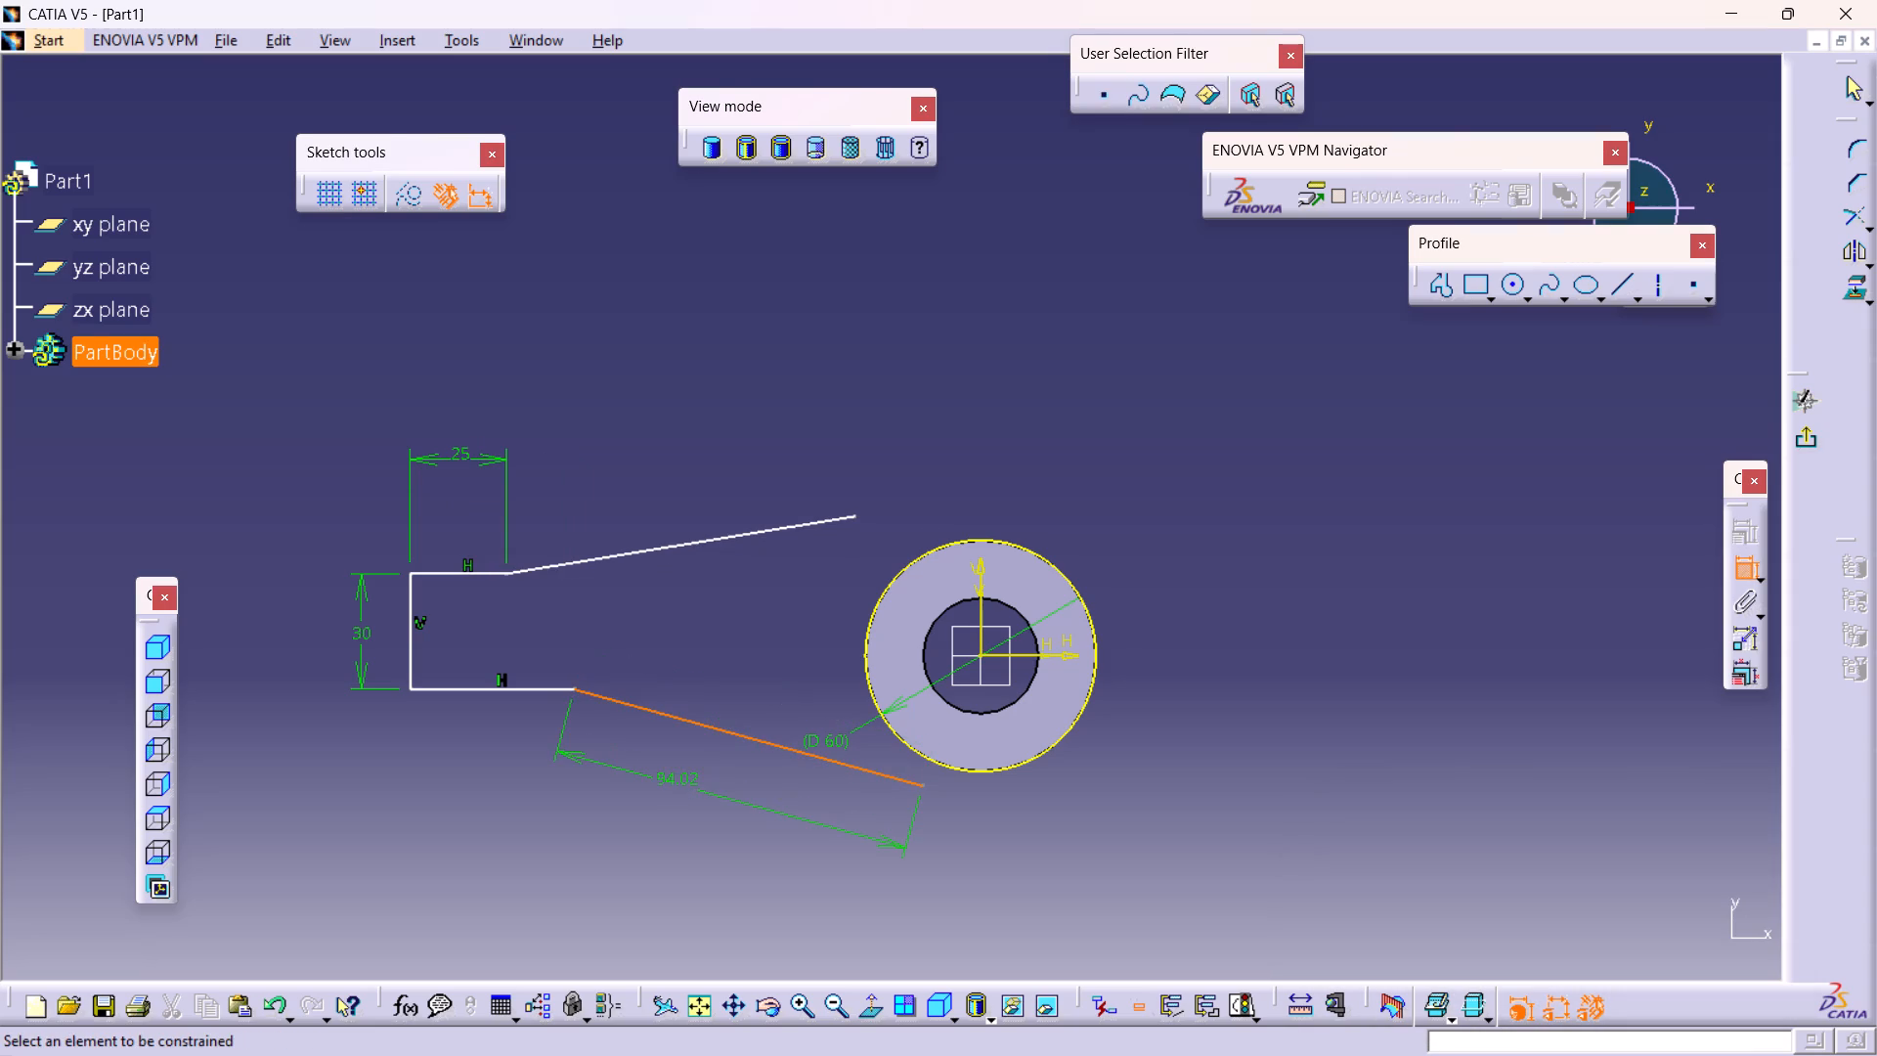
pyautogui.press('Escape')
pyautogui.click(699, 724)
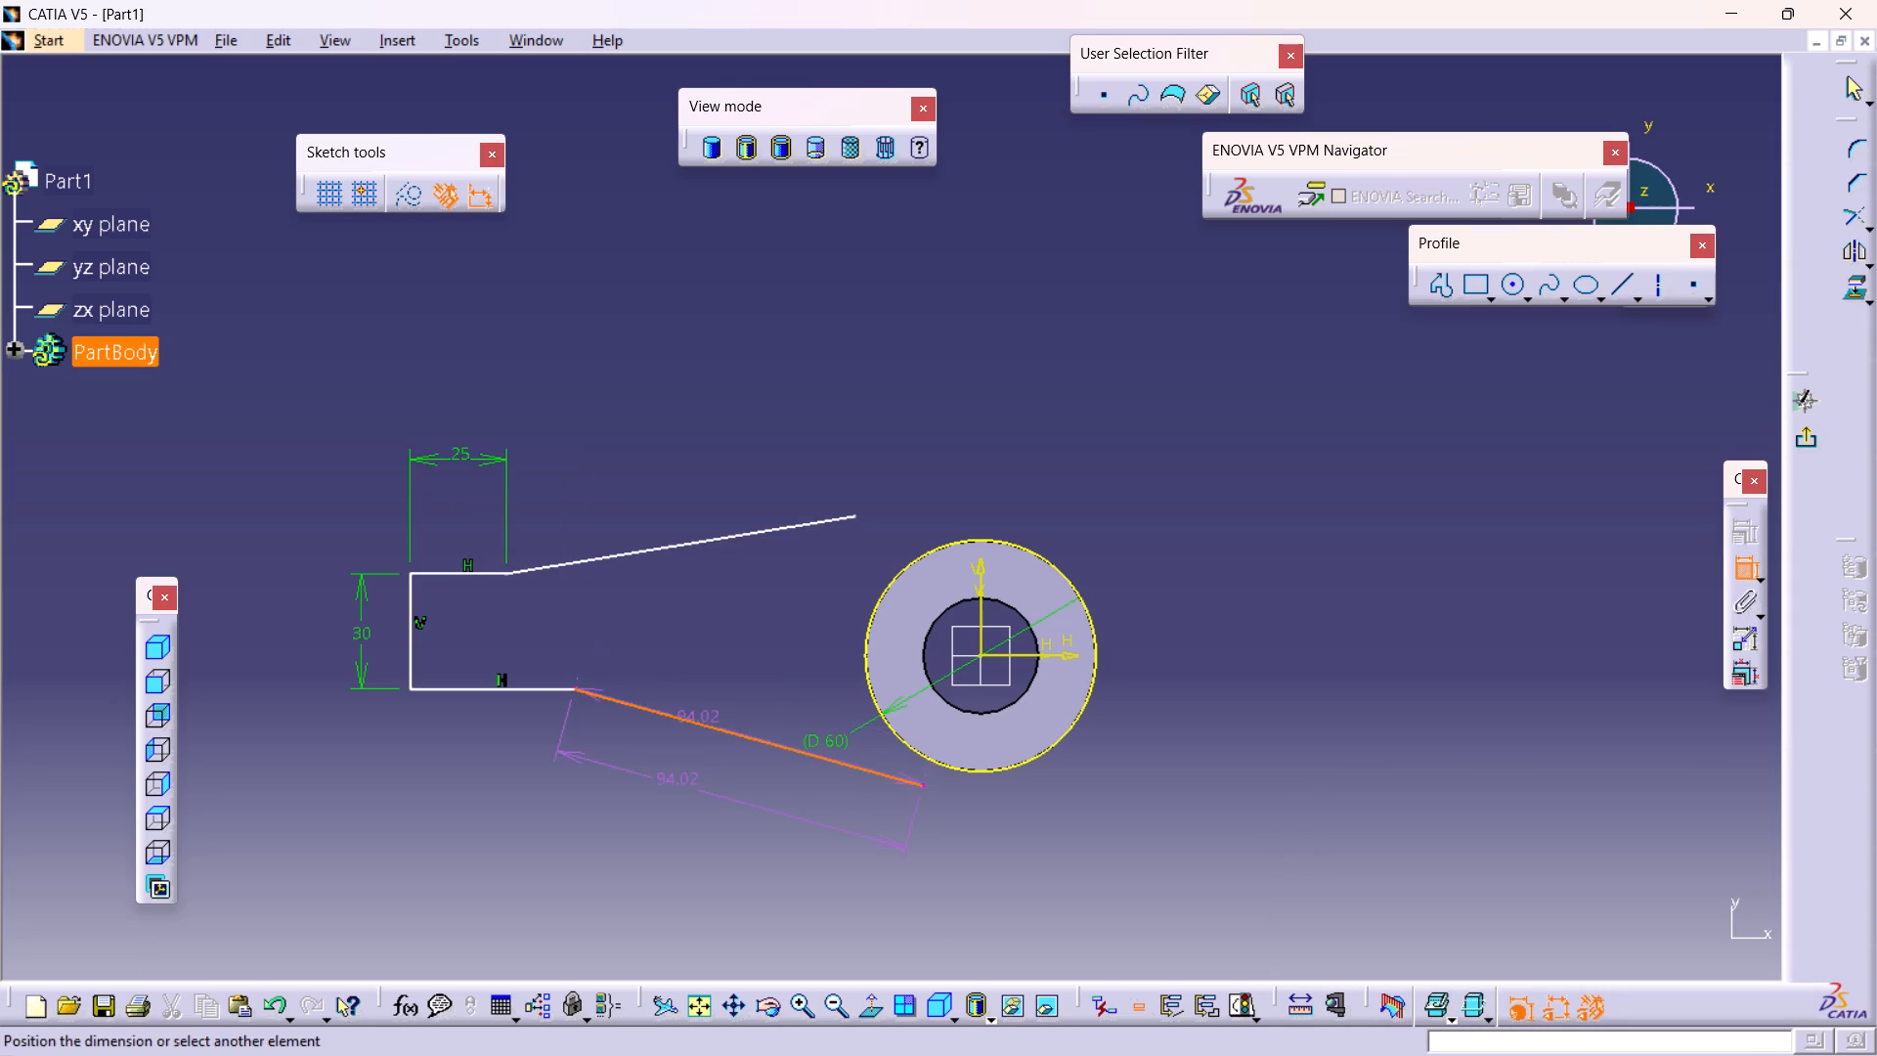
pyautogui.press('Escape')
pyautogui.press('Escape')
# Delete the profile's lower slanted line.
pyautogui.click(713, 727)
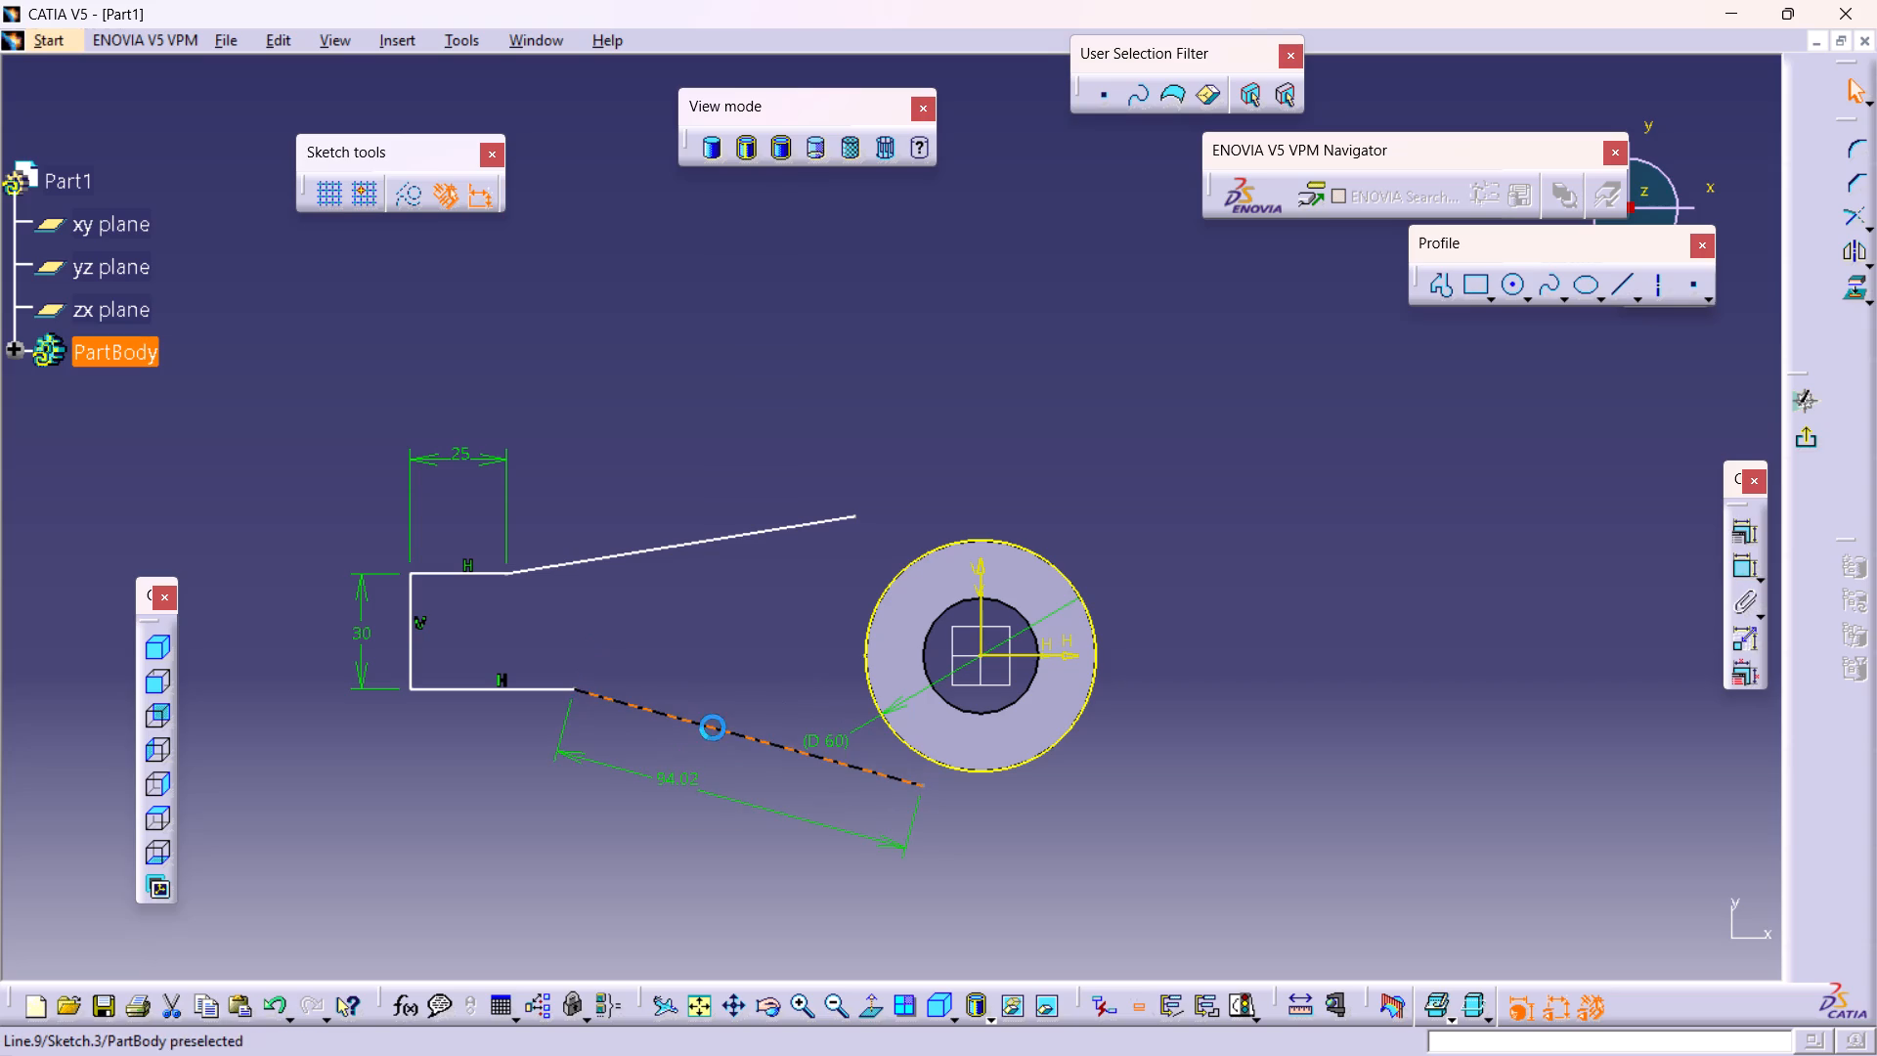
pyautogui.press('Delete')
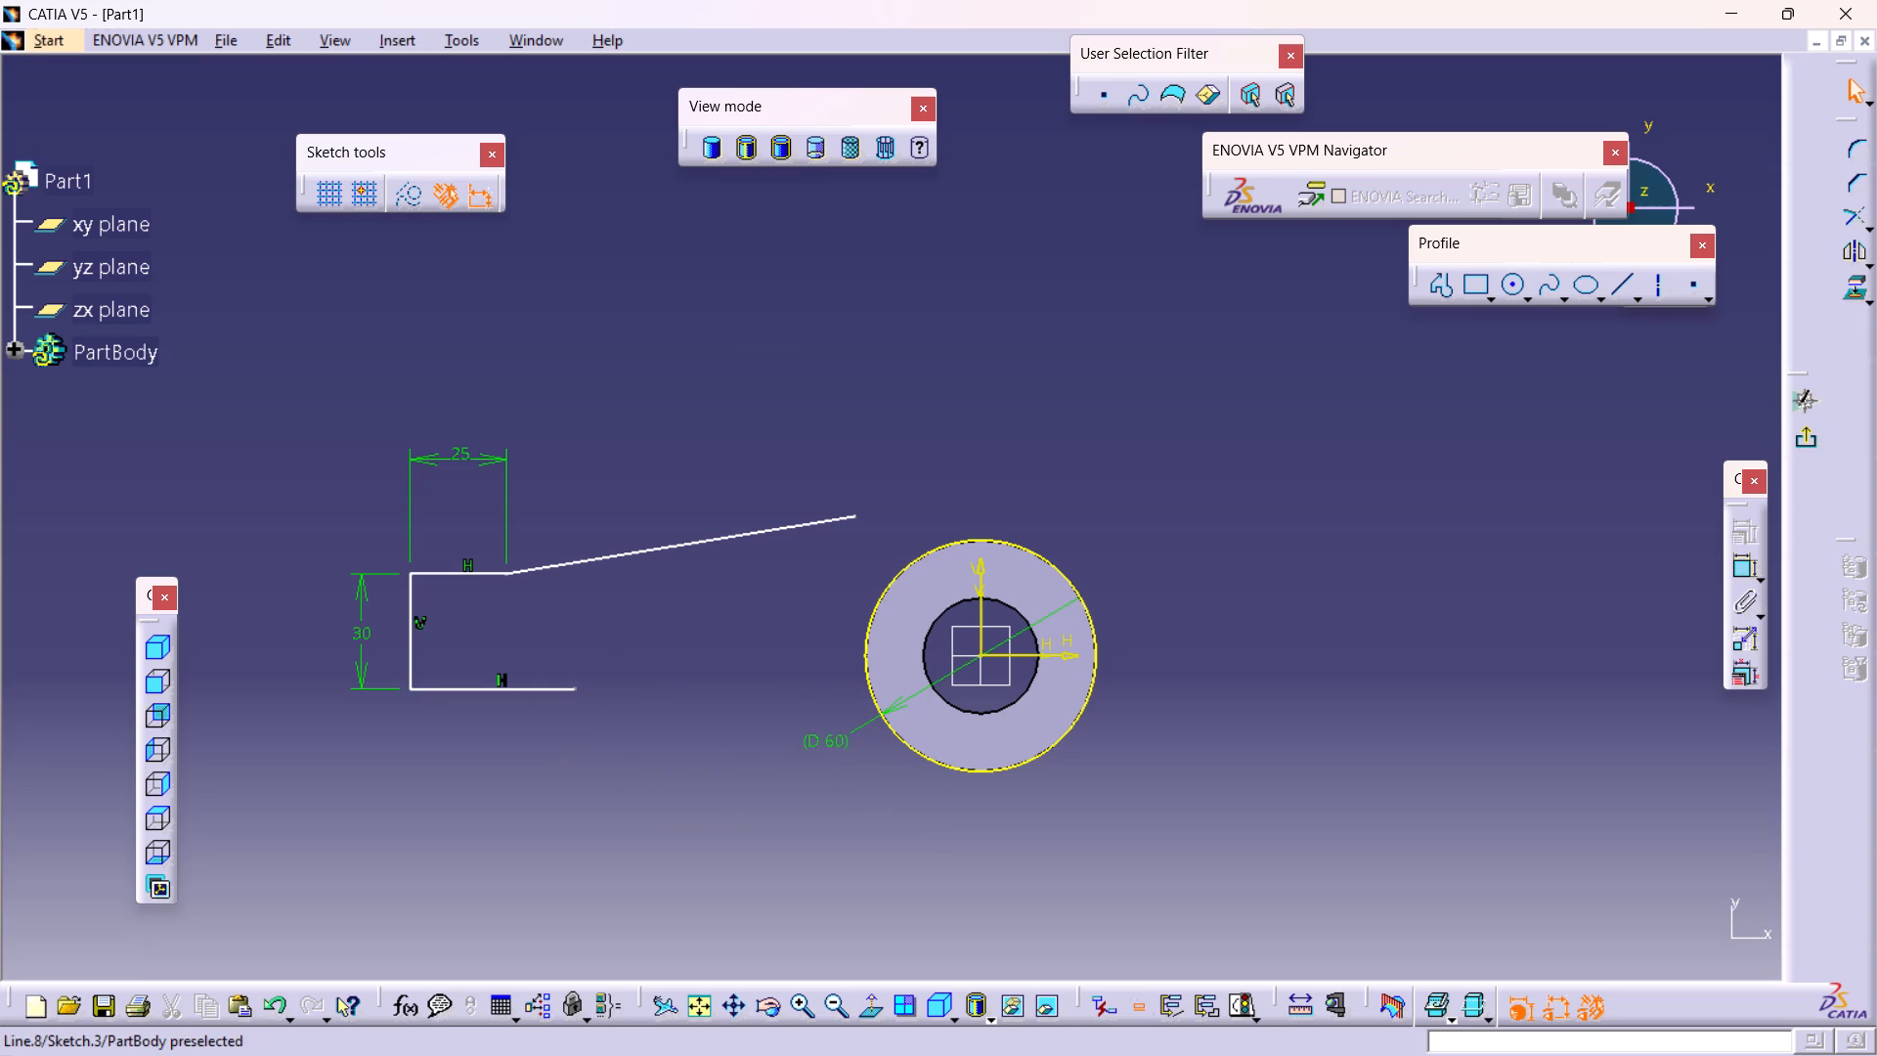
# Dimension the profile's lower horizontal line and set its length to 25 mm.
pyautogui.doubleClick(1751, 570)
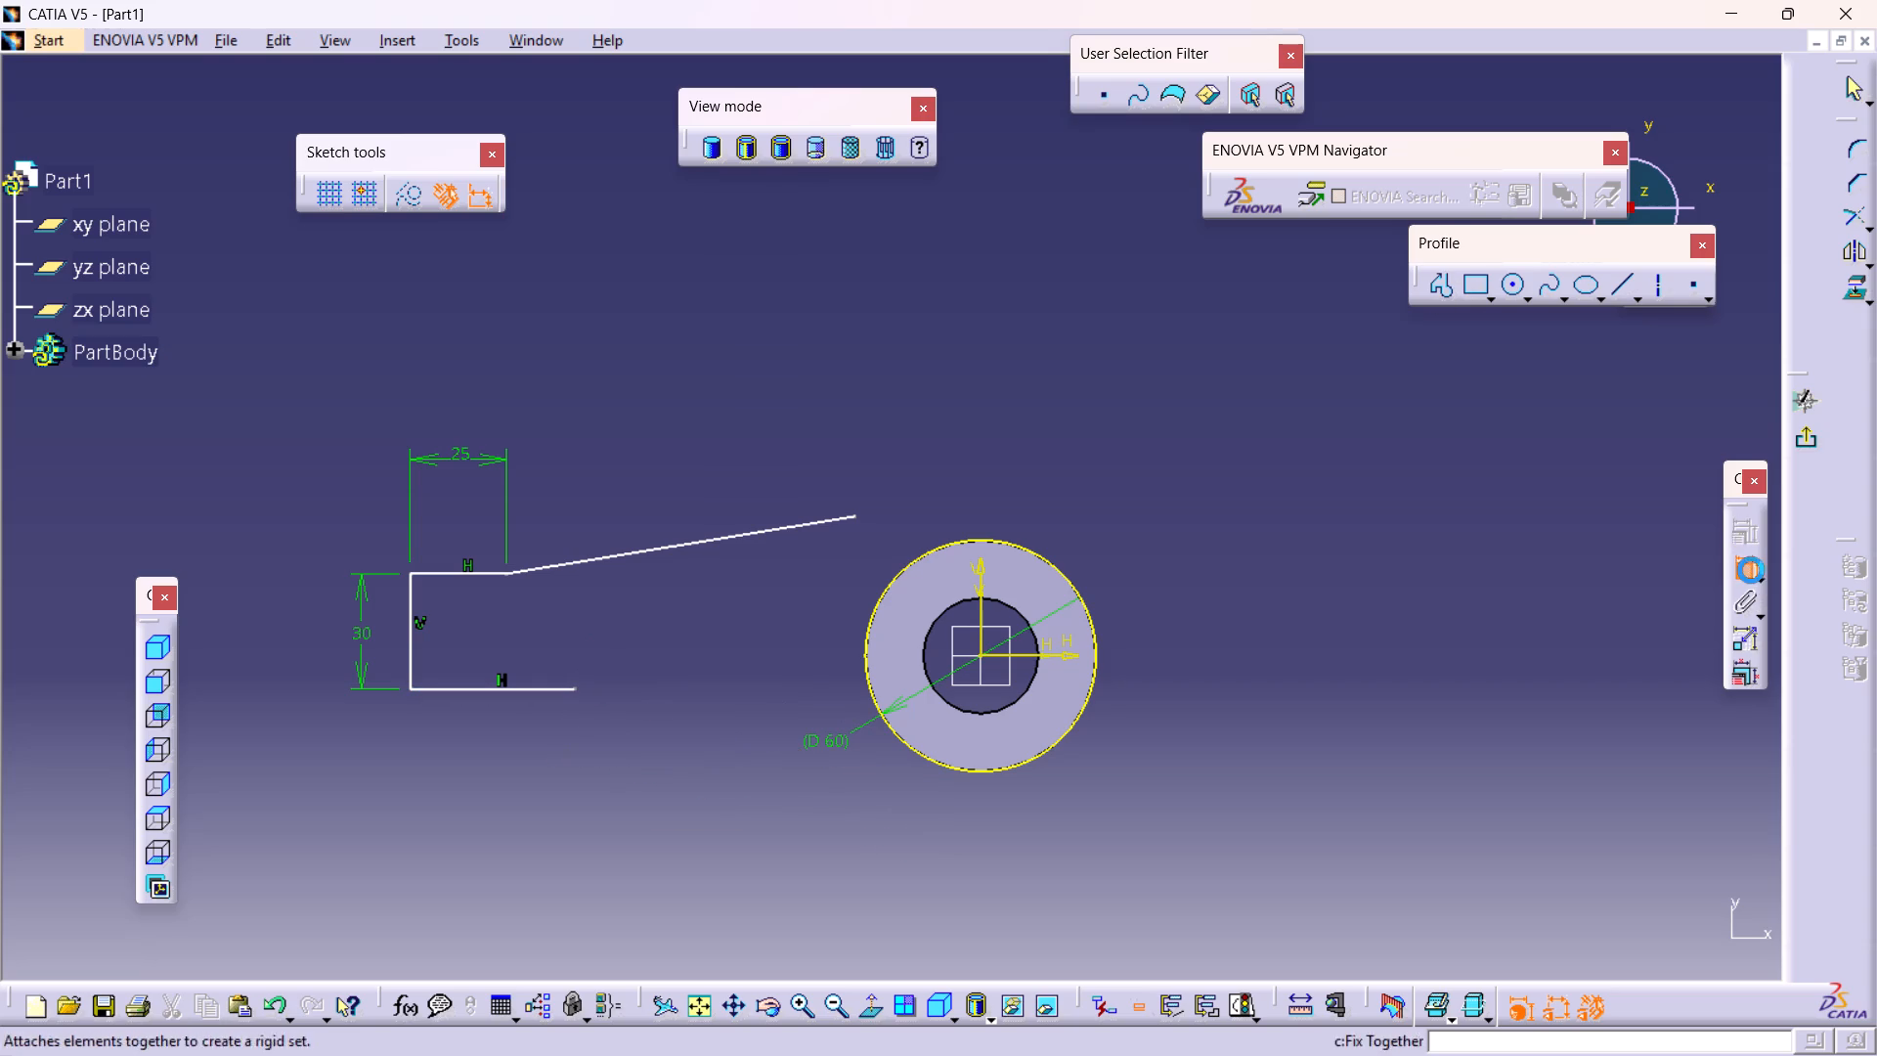
pyautogui.click(500, 684)
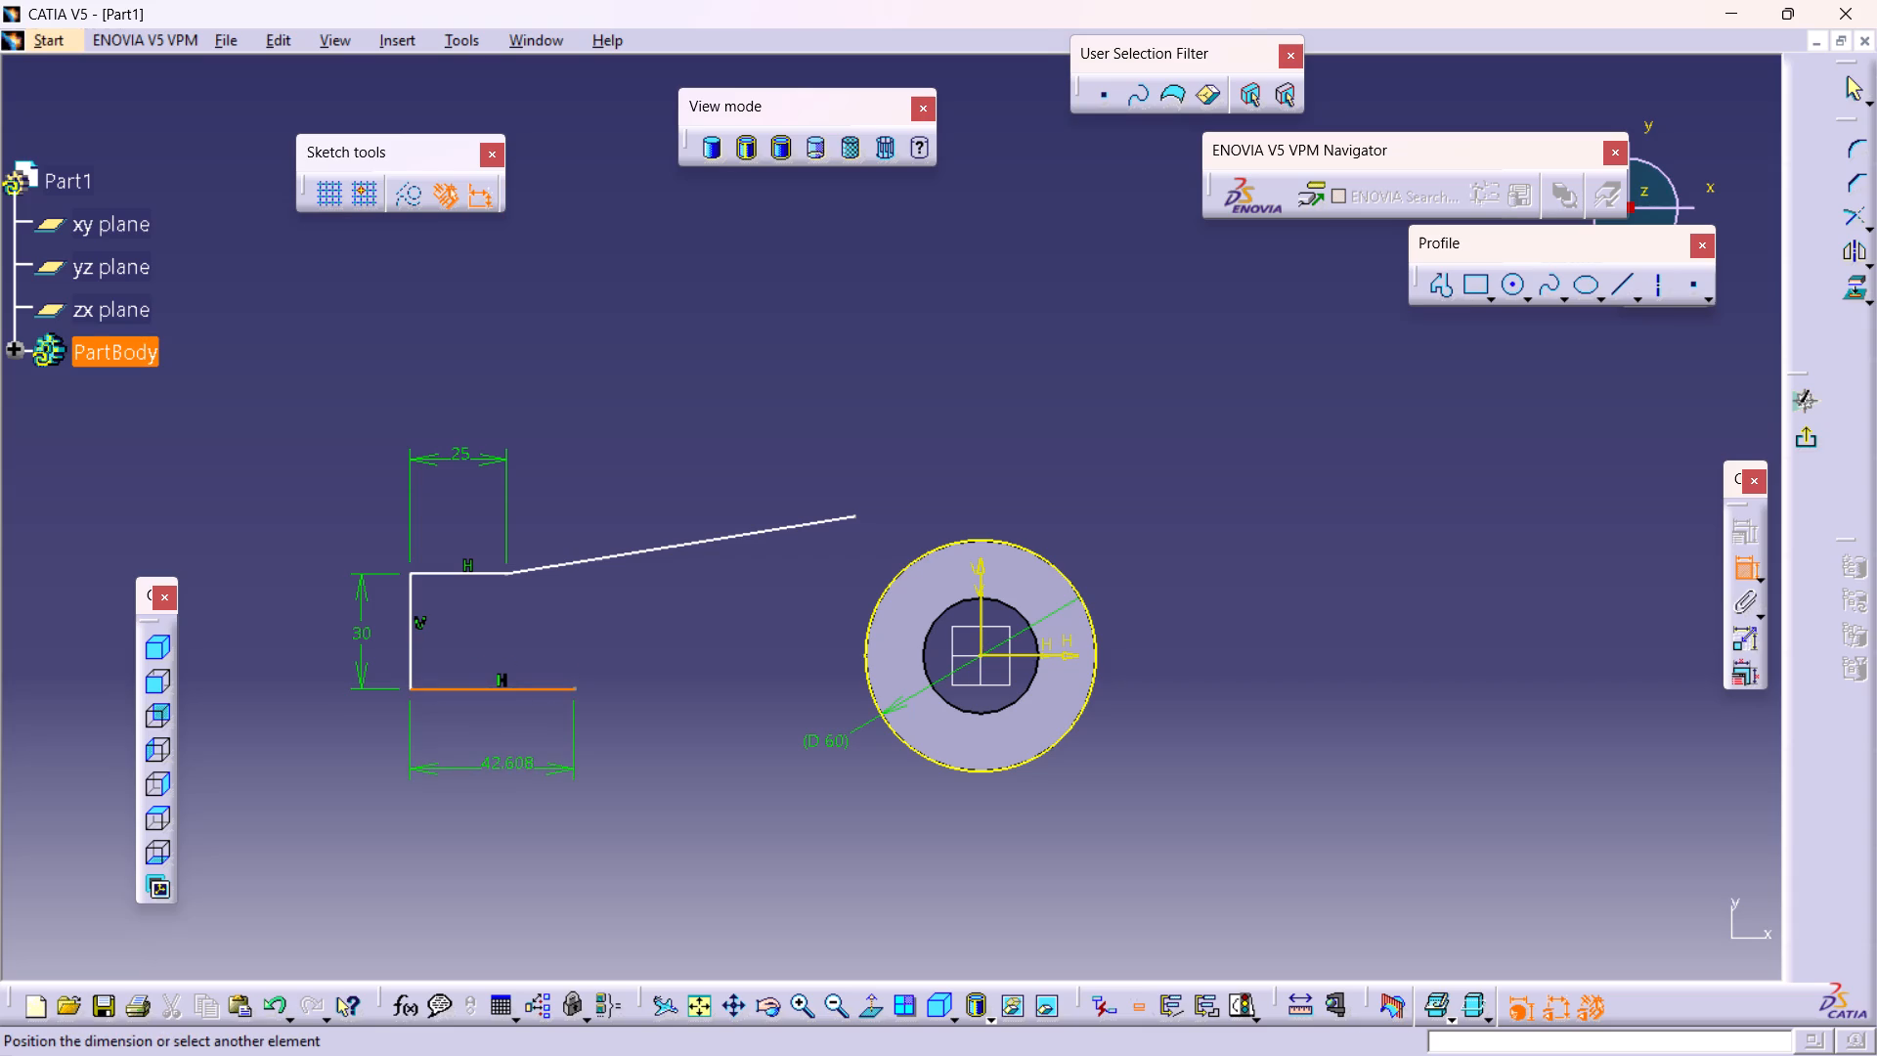
pyautogui.click(508, 770)
pyautogui.doubleClick(514, 756)
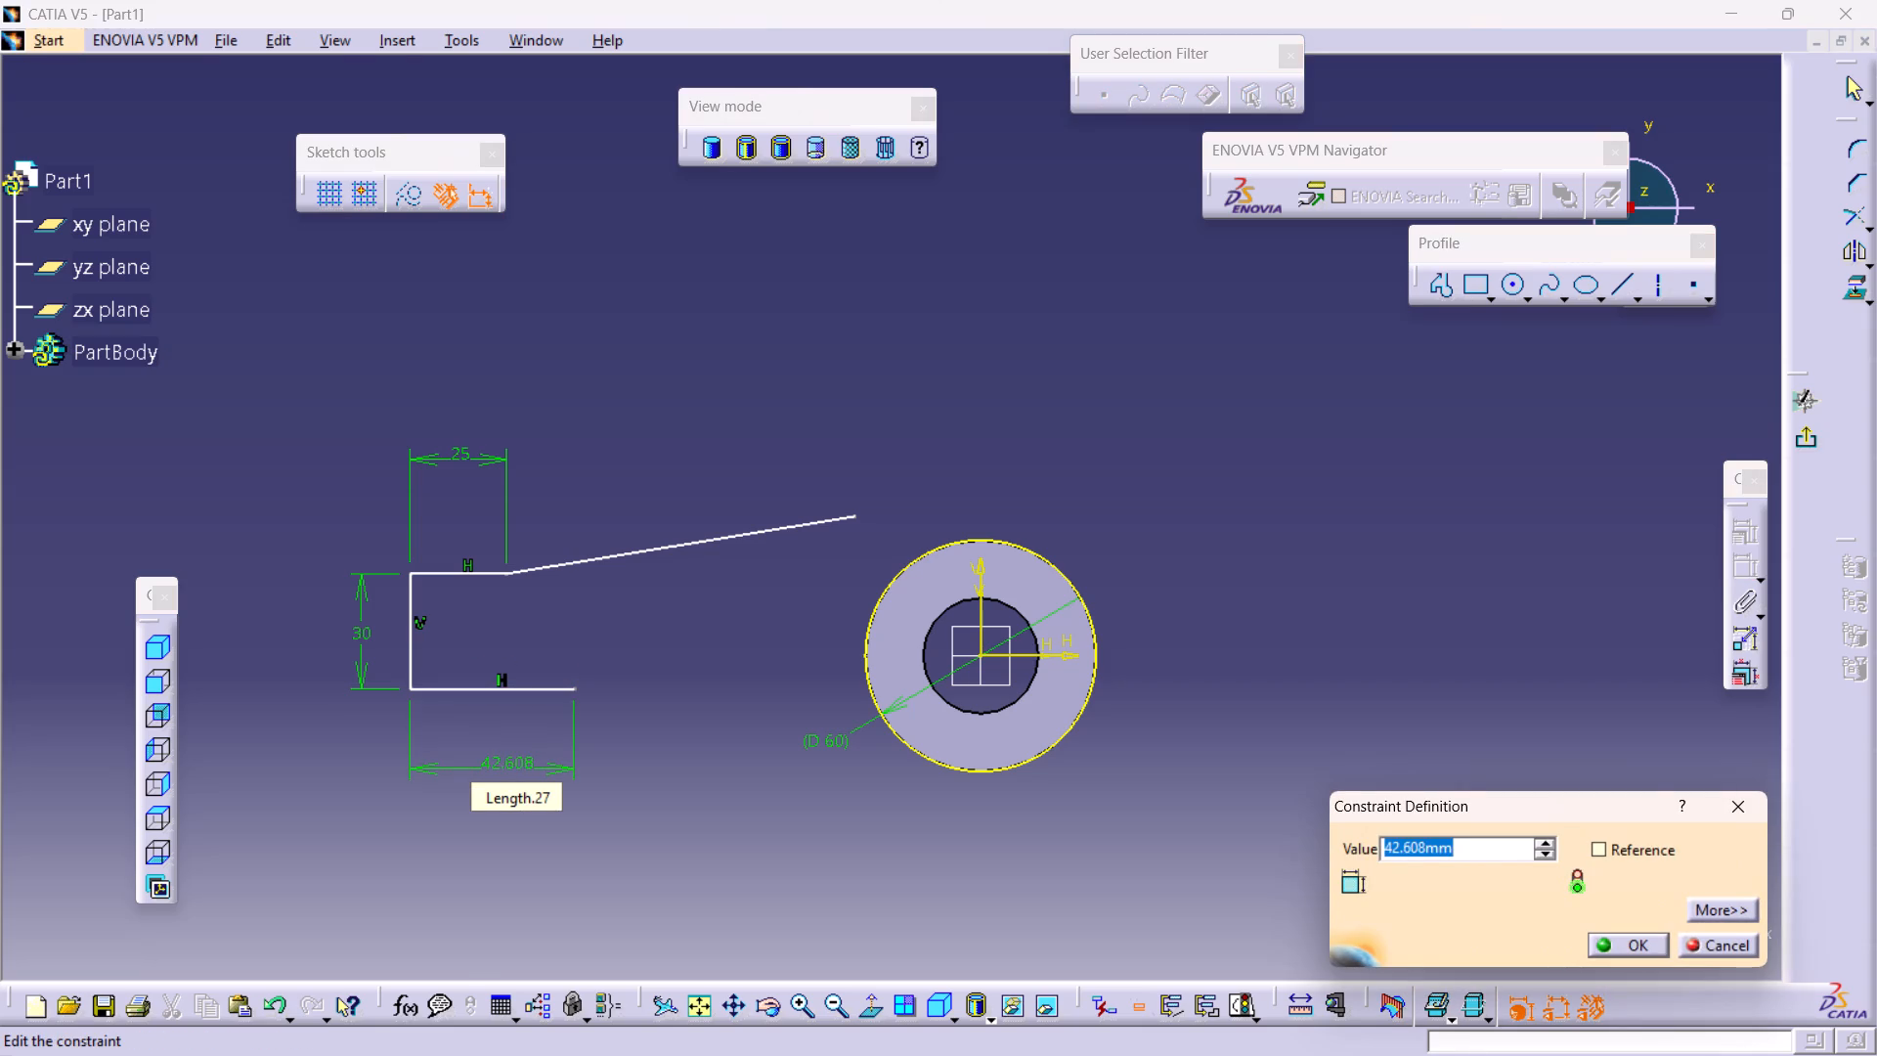
pyautogui.write('25')
pyautogui.press('Return')
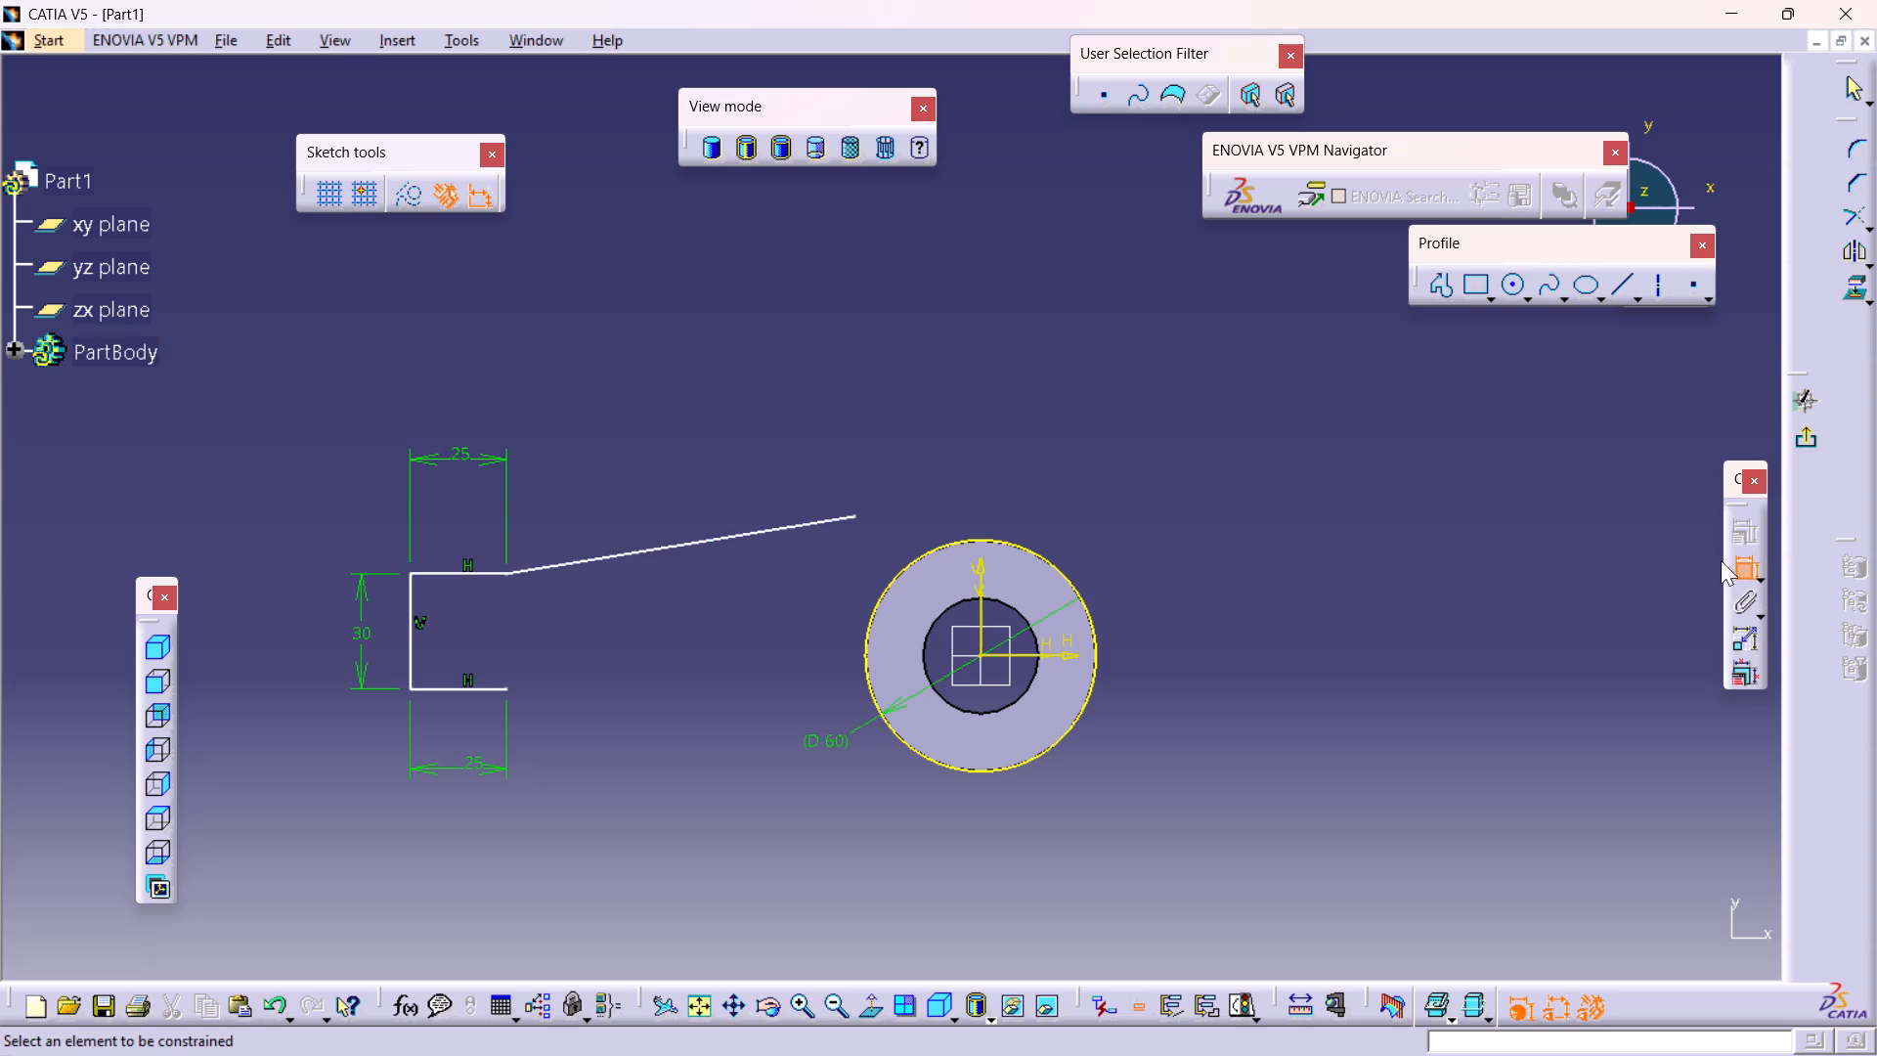
# Make the slanted line's free endpoint coincident with the ring's projected outer circle.
pyautogui.click(854, 515)
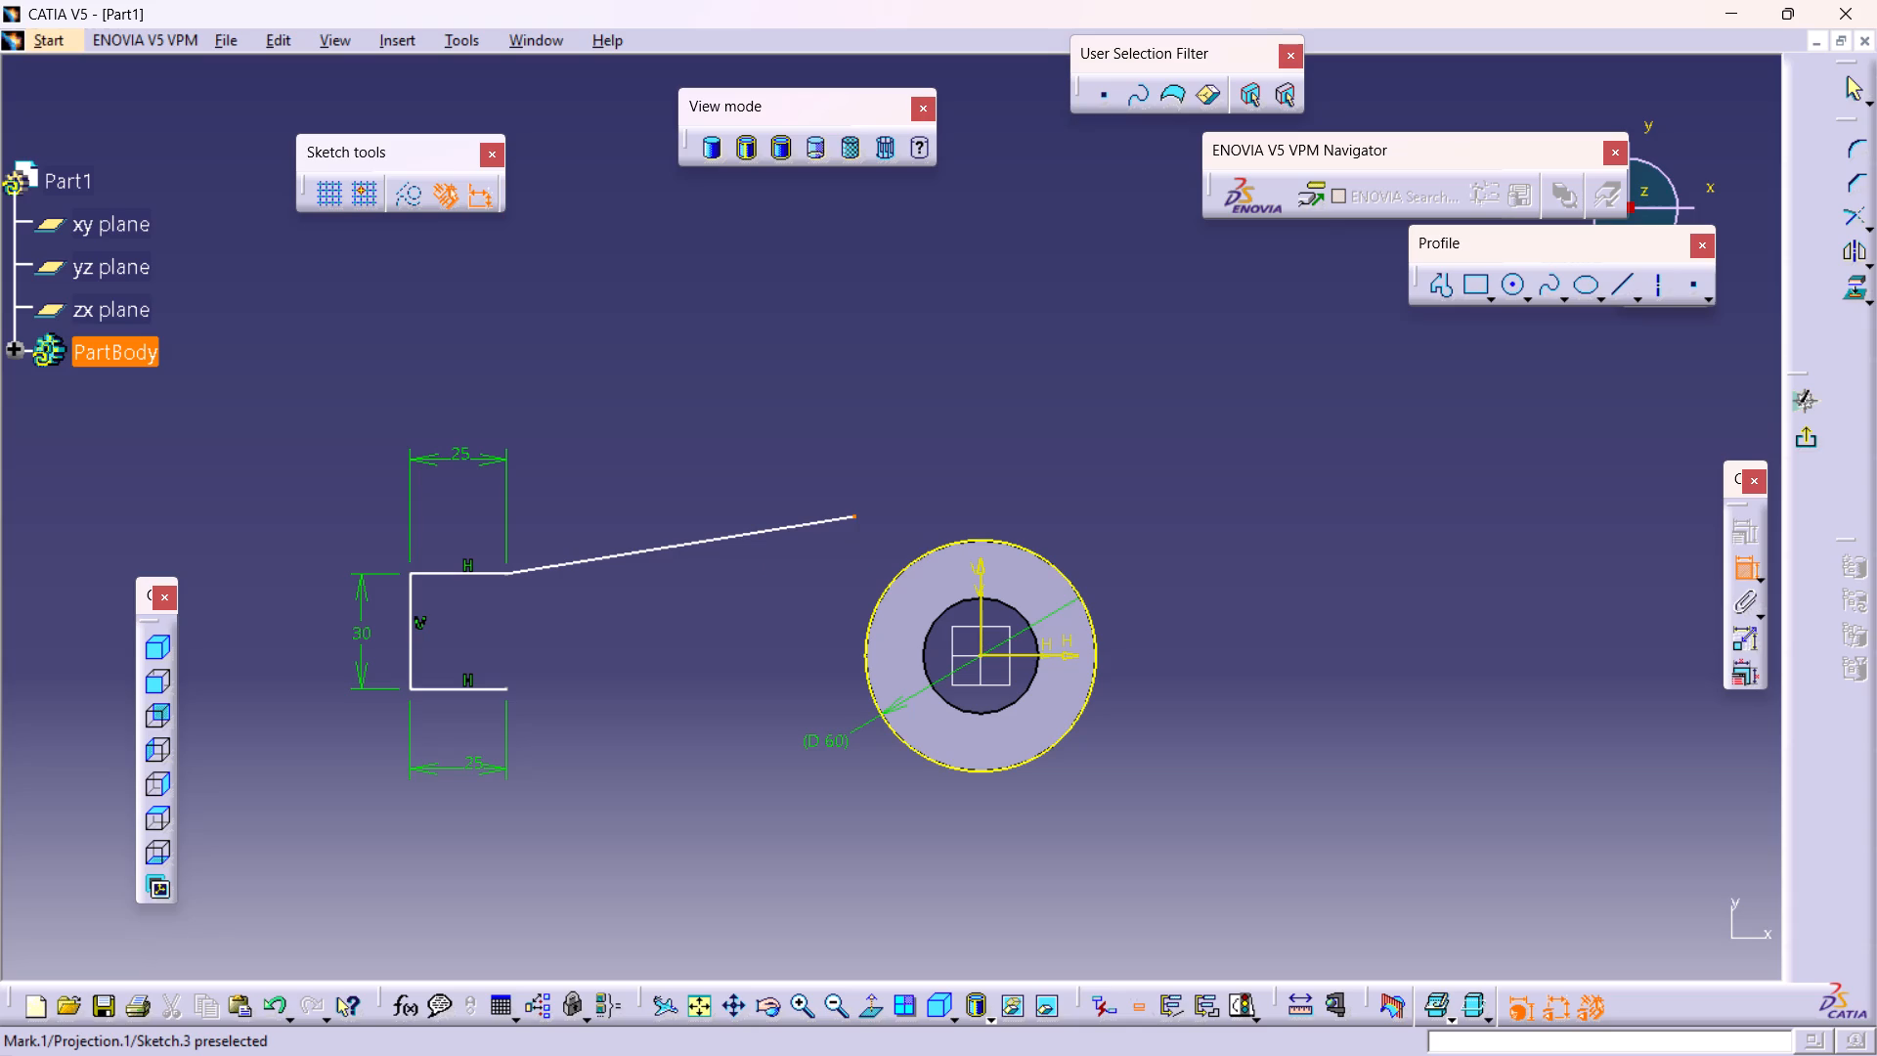
pyautogui.keyDown('ctrl'); pyautogui.click(922, 551); pyautogui.keyUp('ctrl')
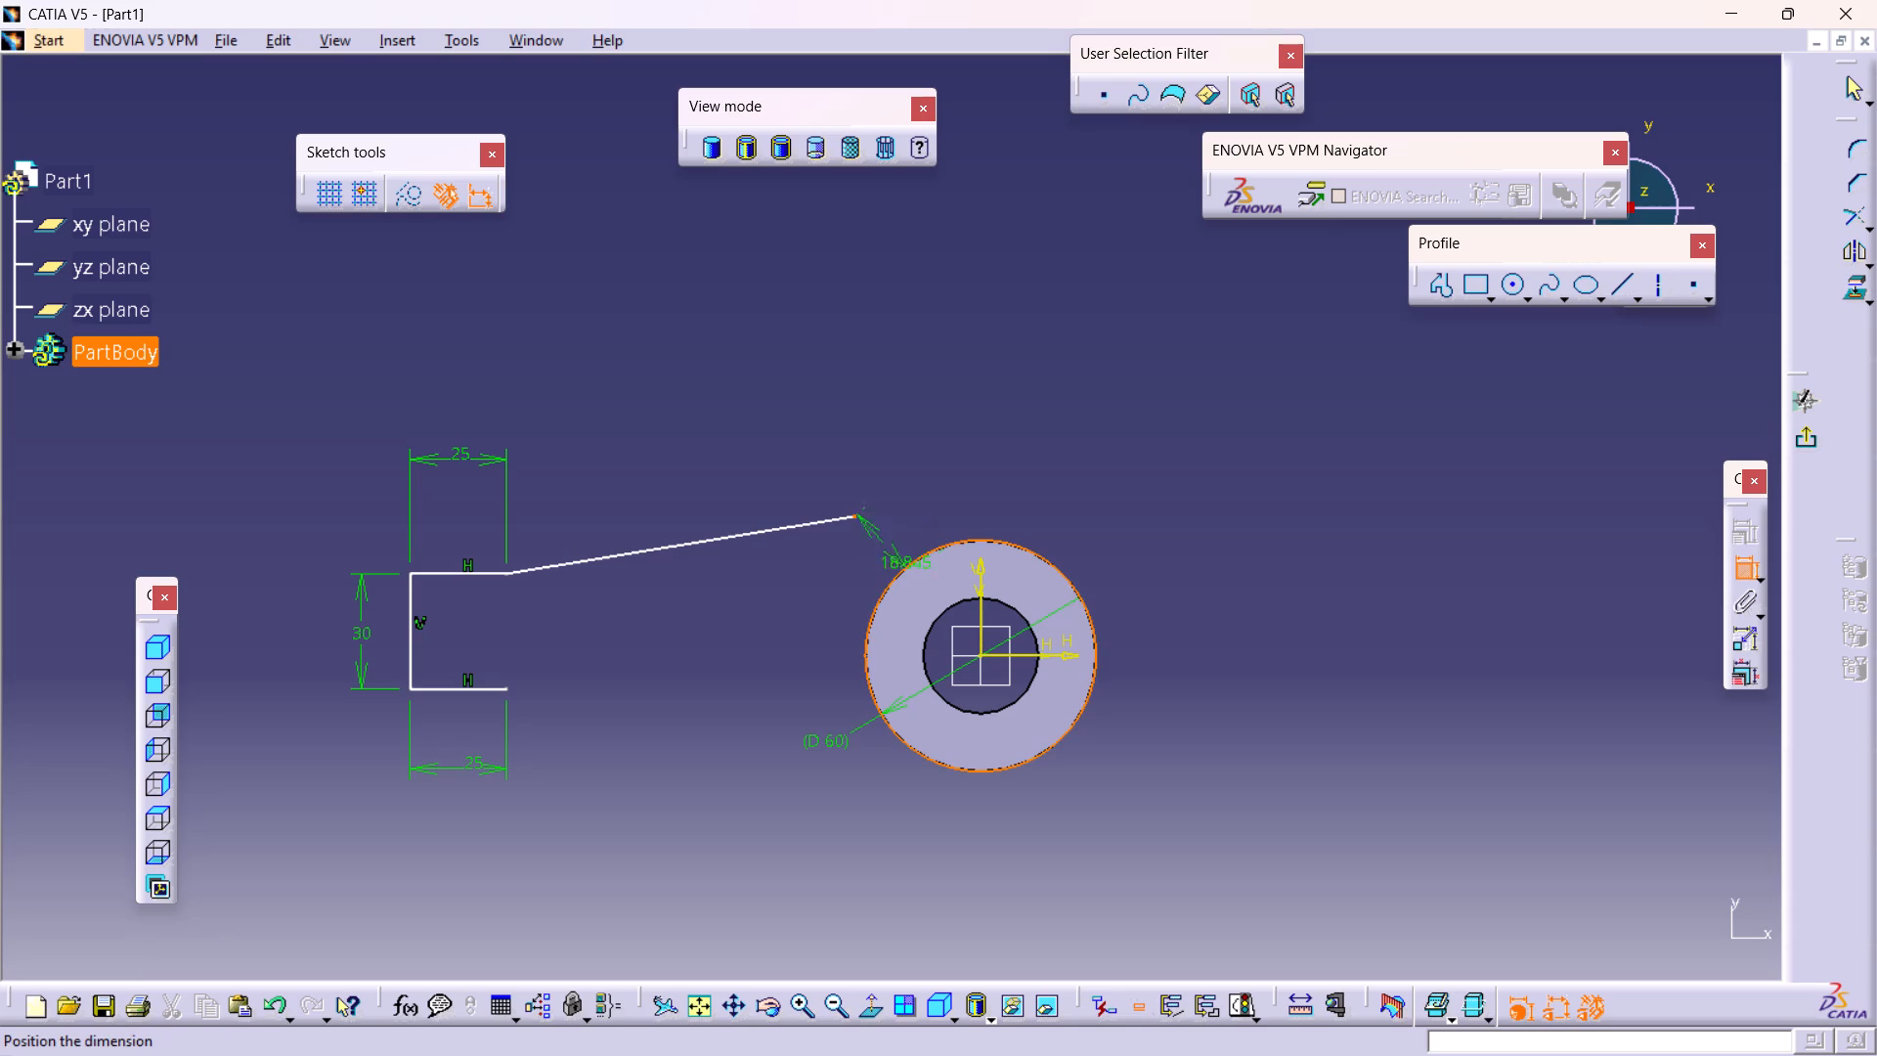
pyautogui.rightClick(915, 533)
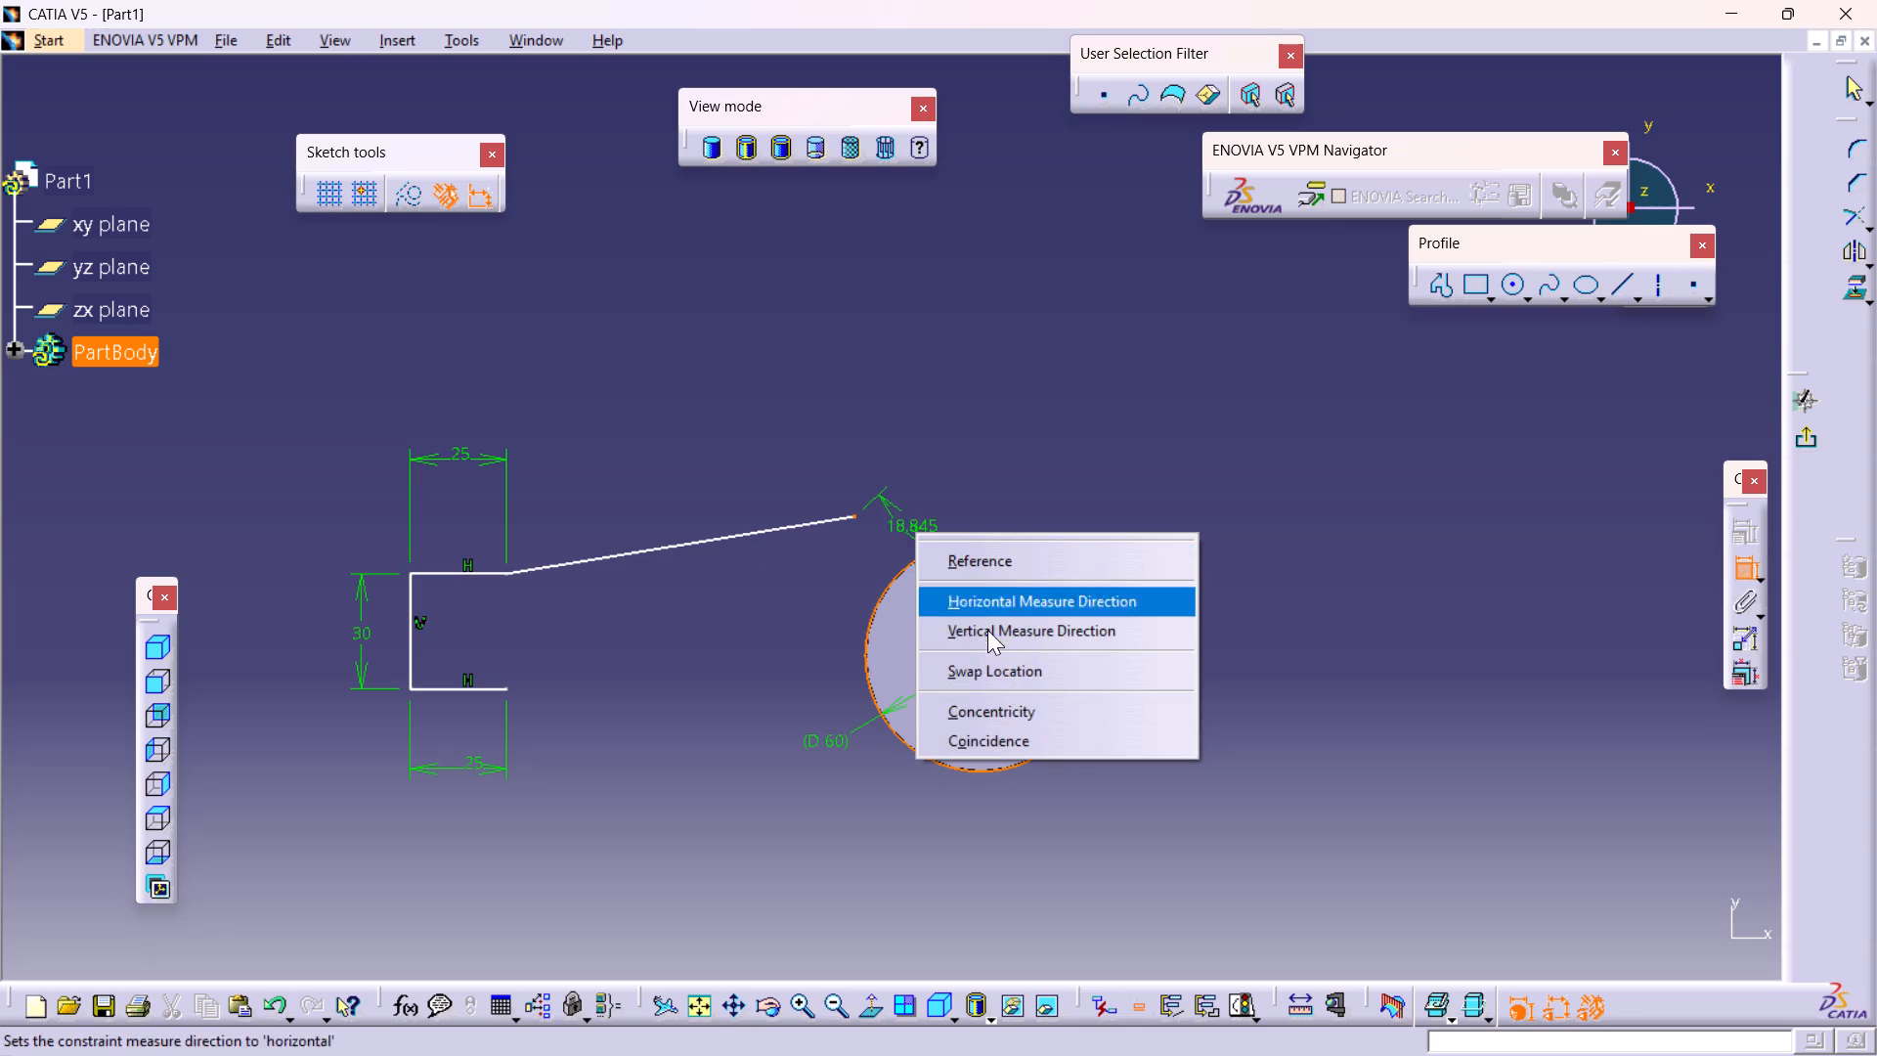
pyautogui.click(1017, 739)
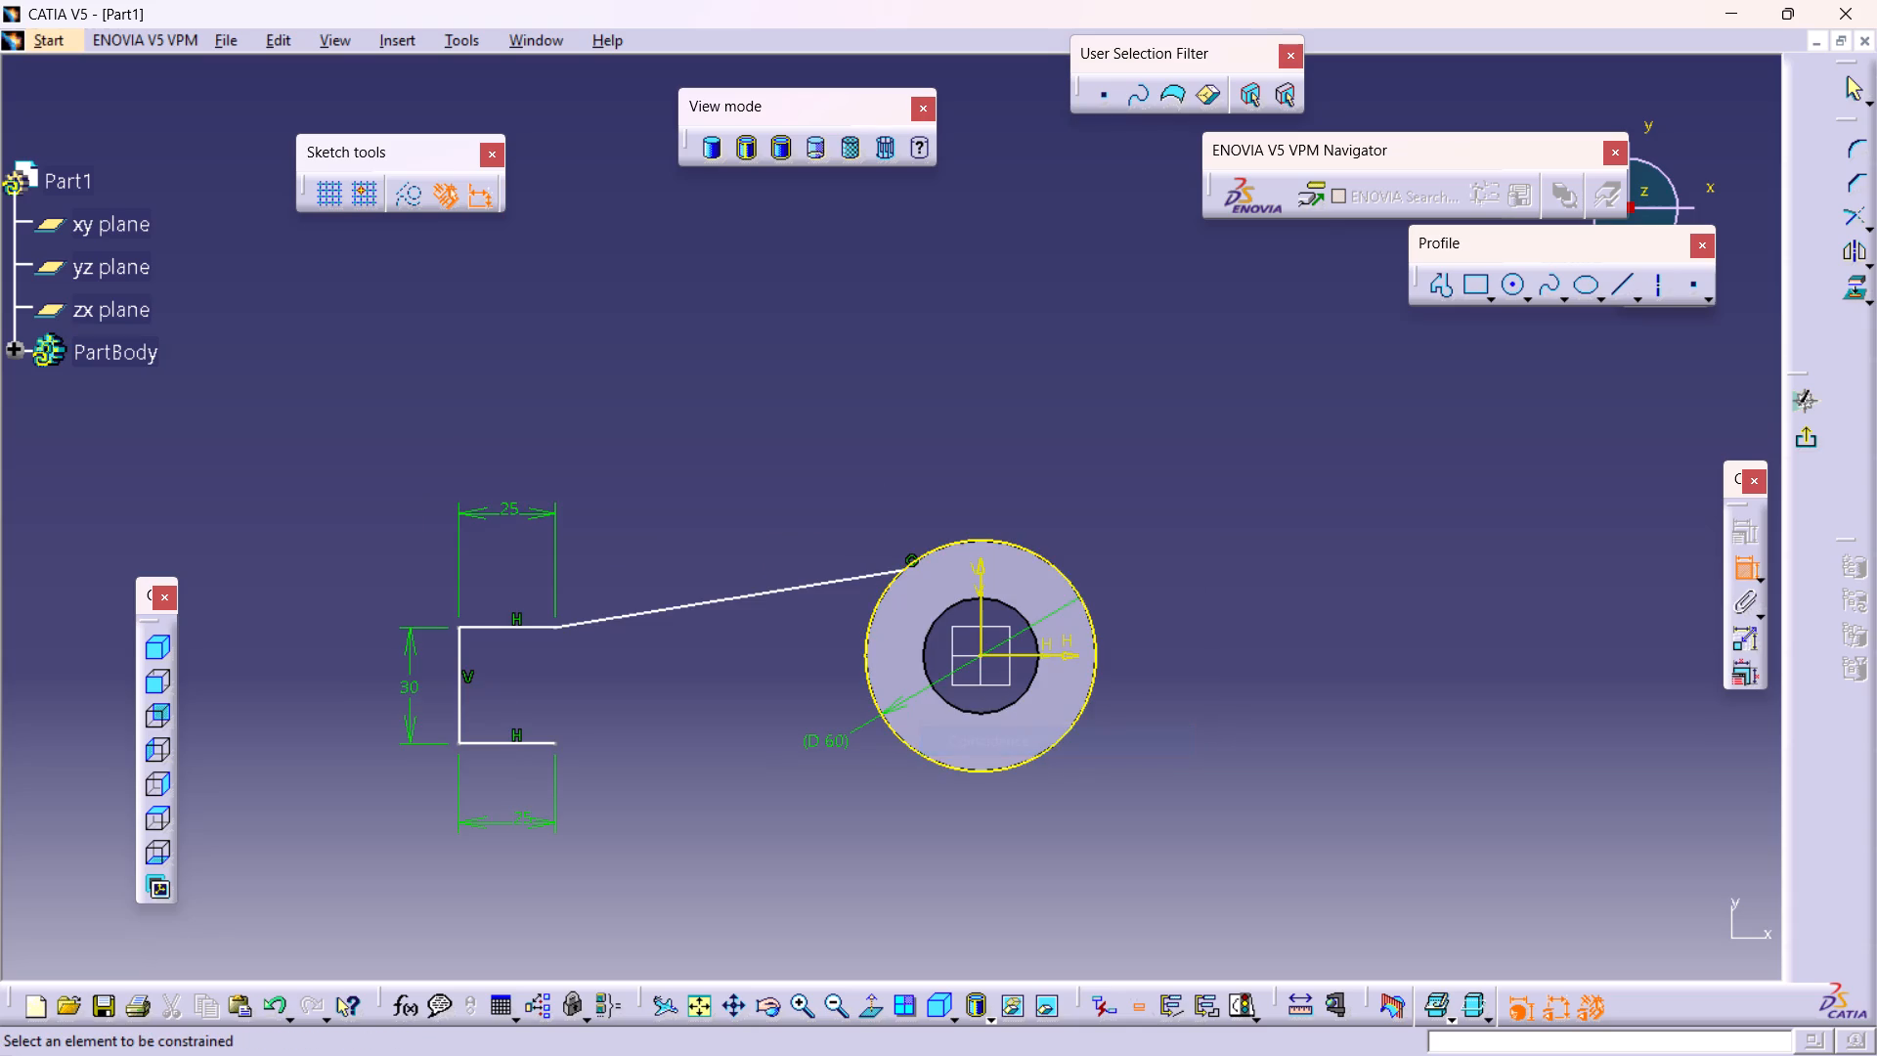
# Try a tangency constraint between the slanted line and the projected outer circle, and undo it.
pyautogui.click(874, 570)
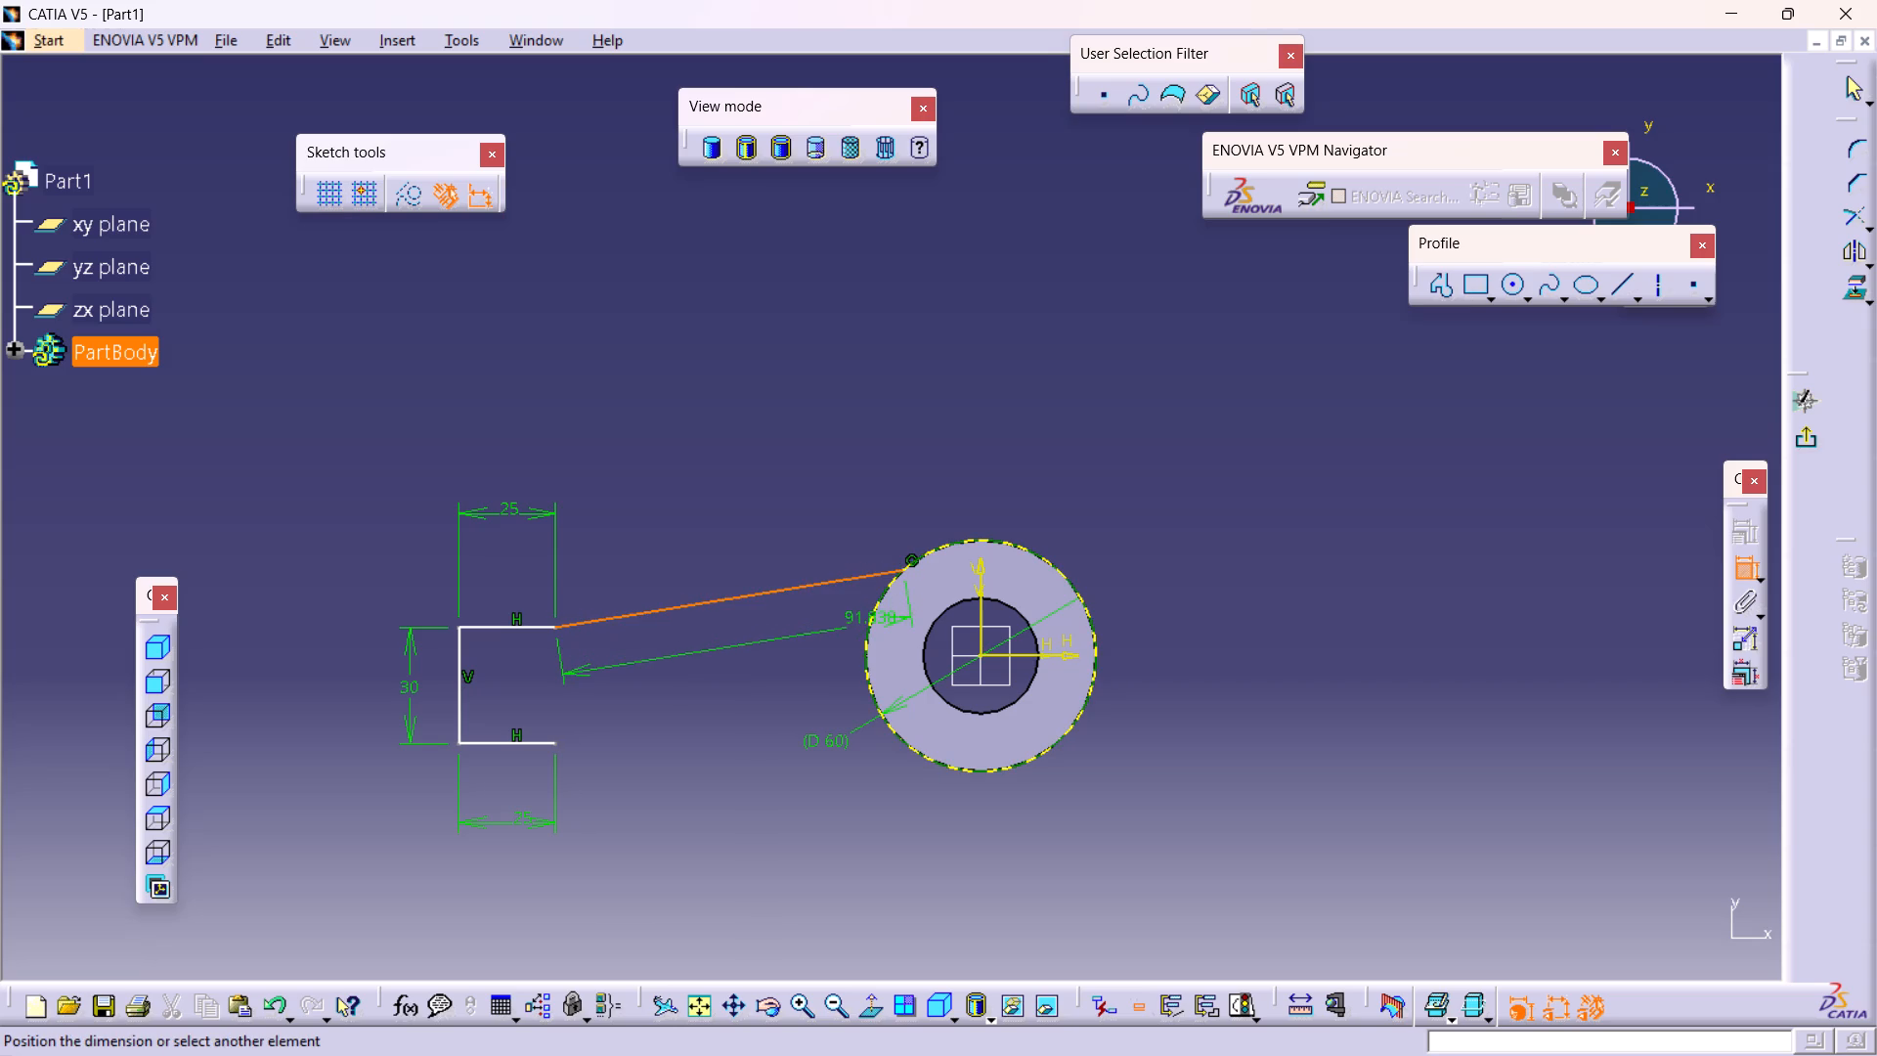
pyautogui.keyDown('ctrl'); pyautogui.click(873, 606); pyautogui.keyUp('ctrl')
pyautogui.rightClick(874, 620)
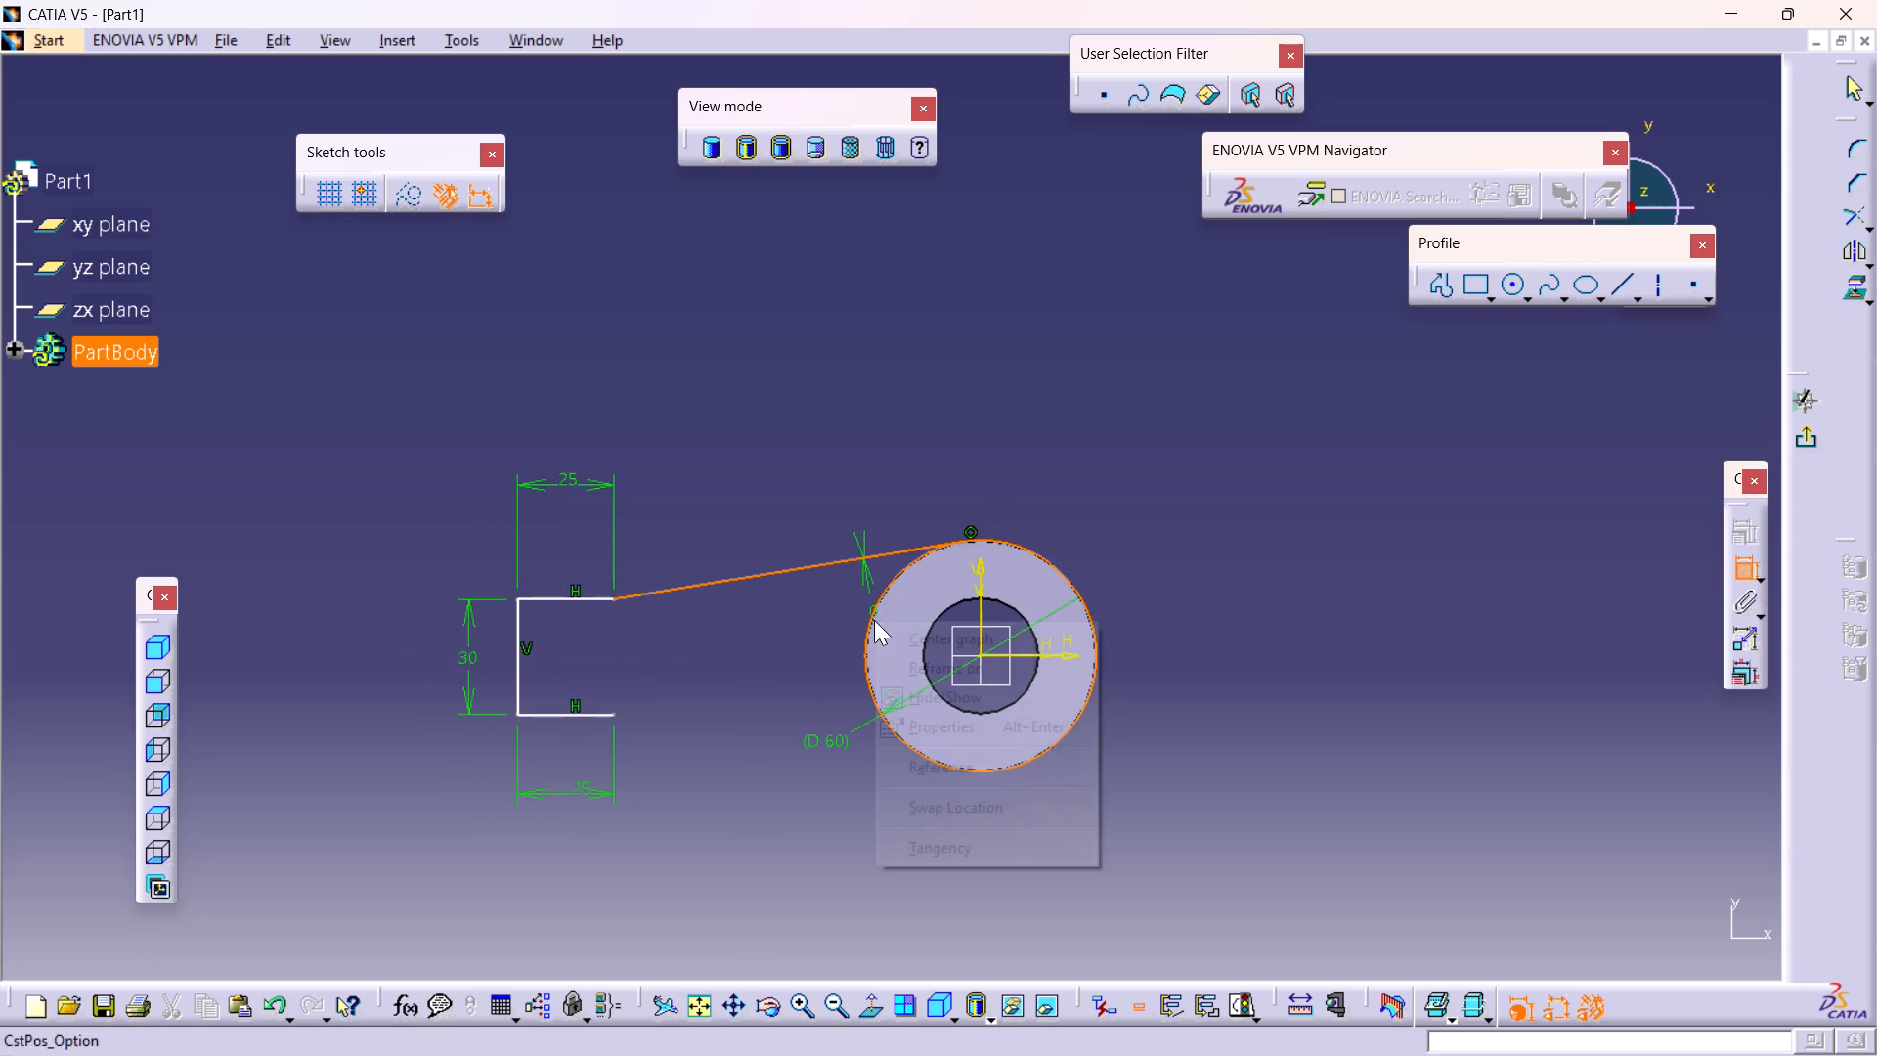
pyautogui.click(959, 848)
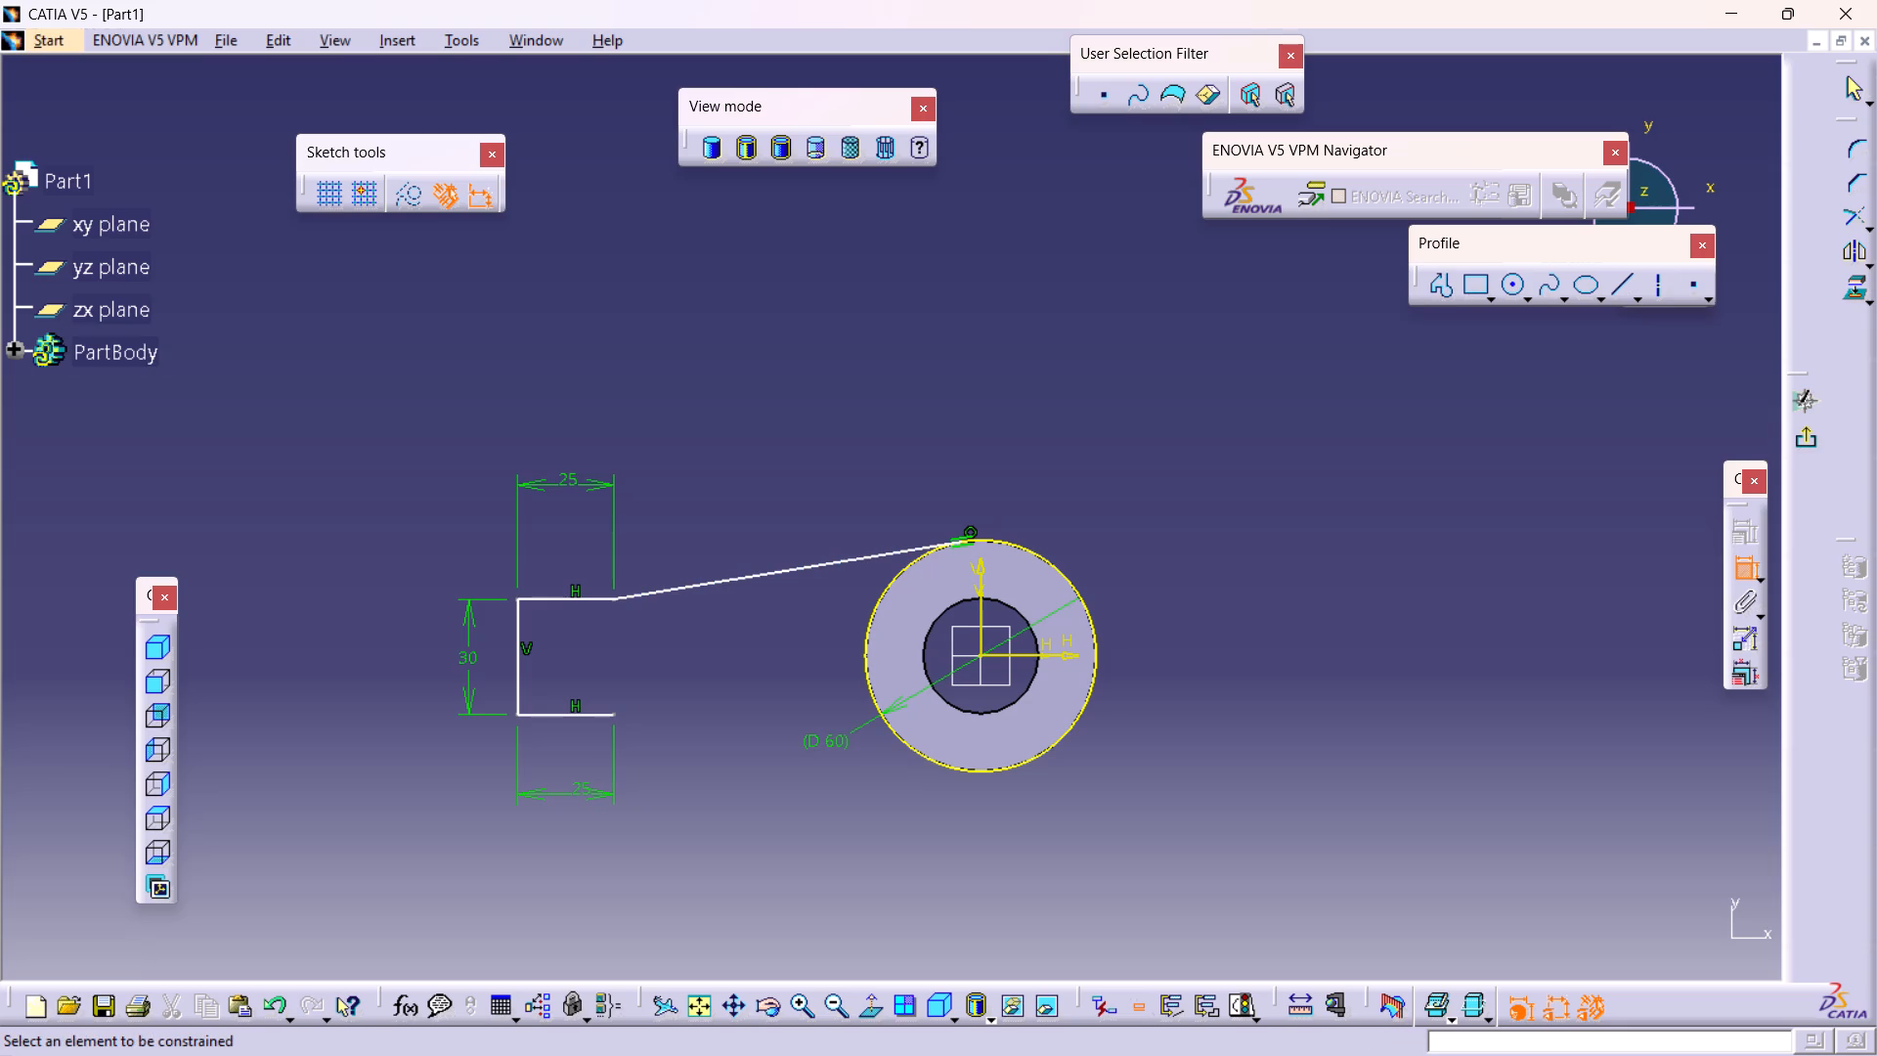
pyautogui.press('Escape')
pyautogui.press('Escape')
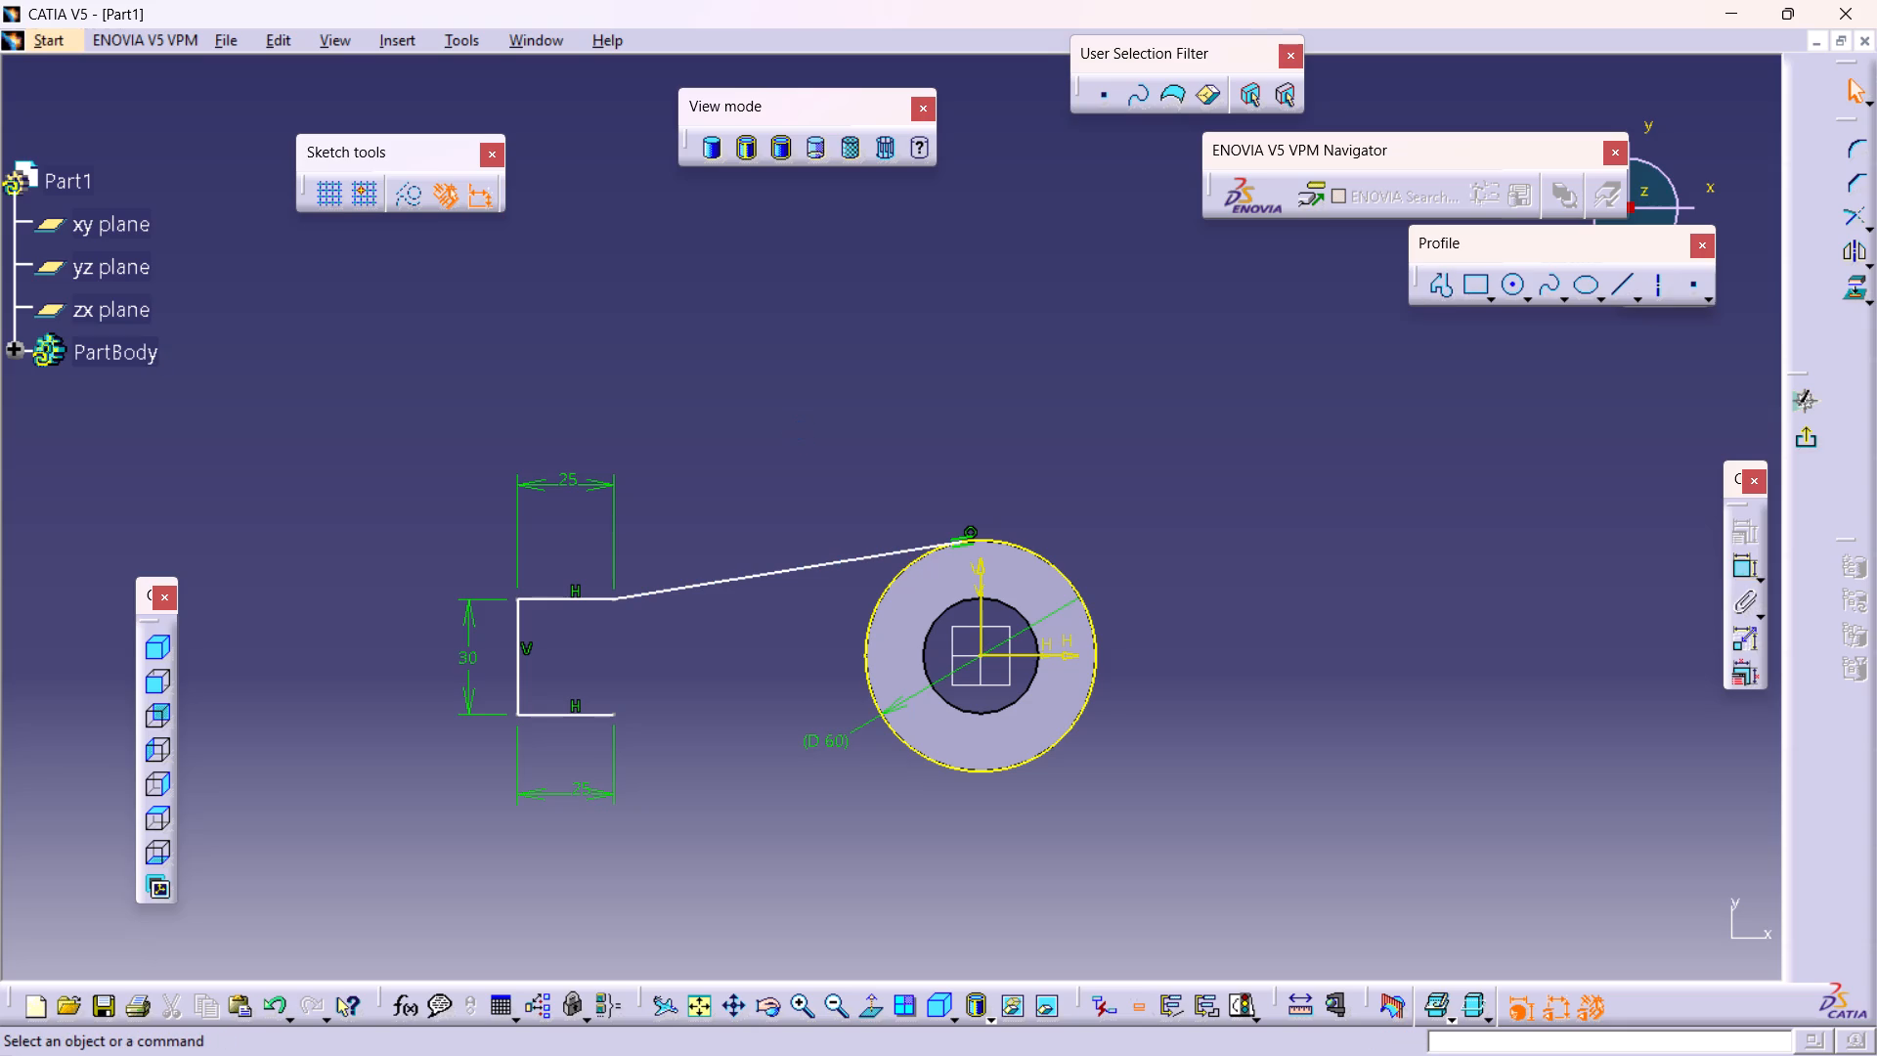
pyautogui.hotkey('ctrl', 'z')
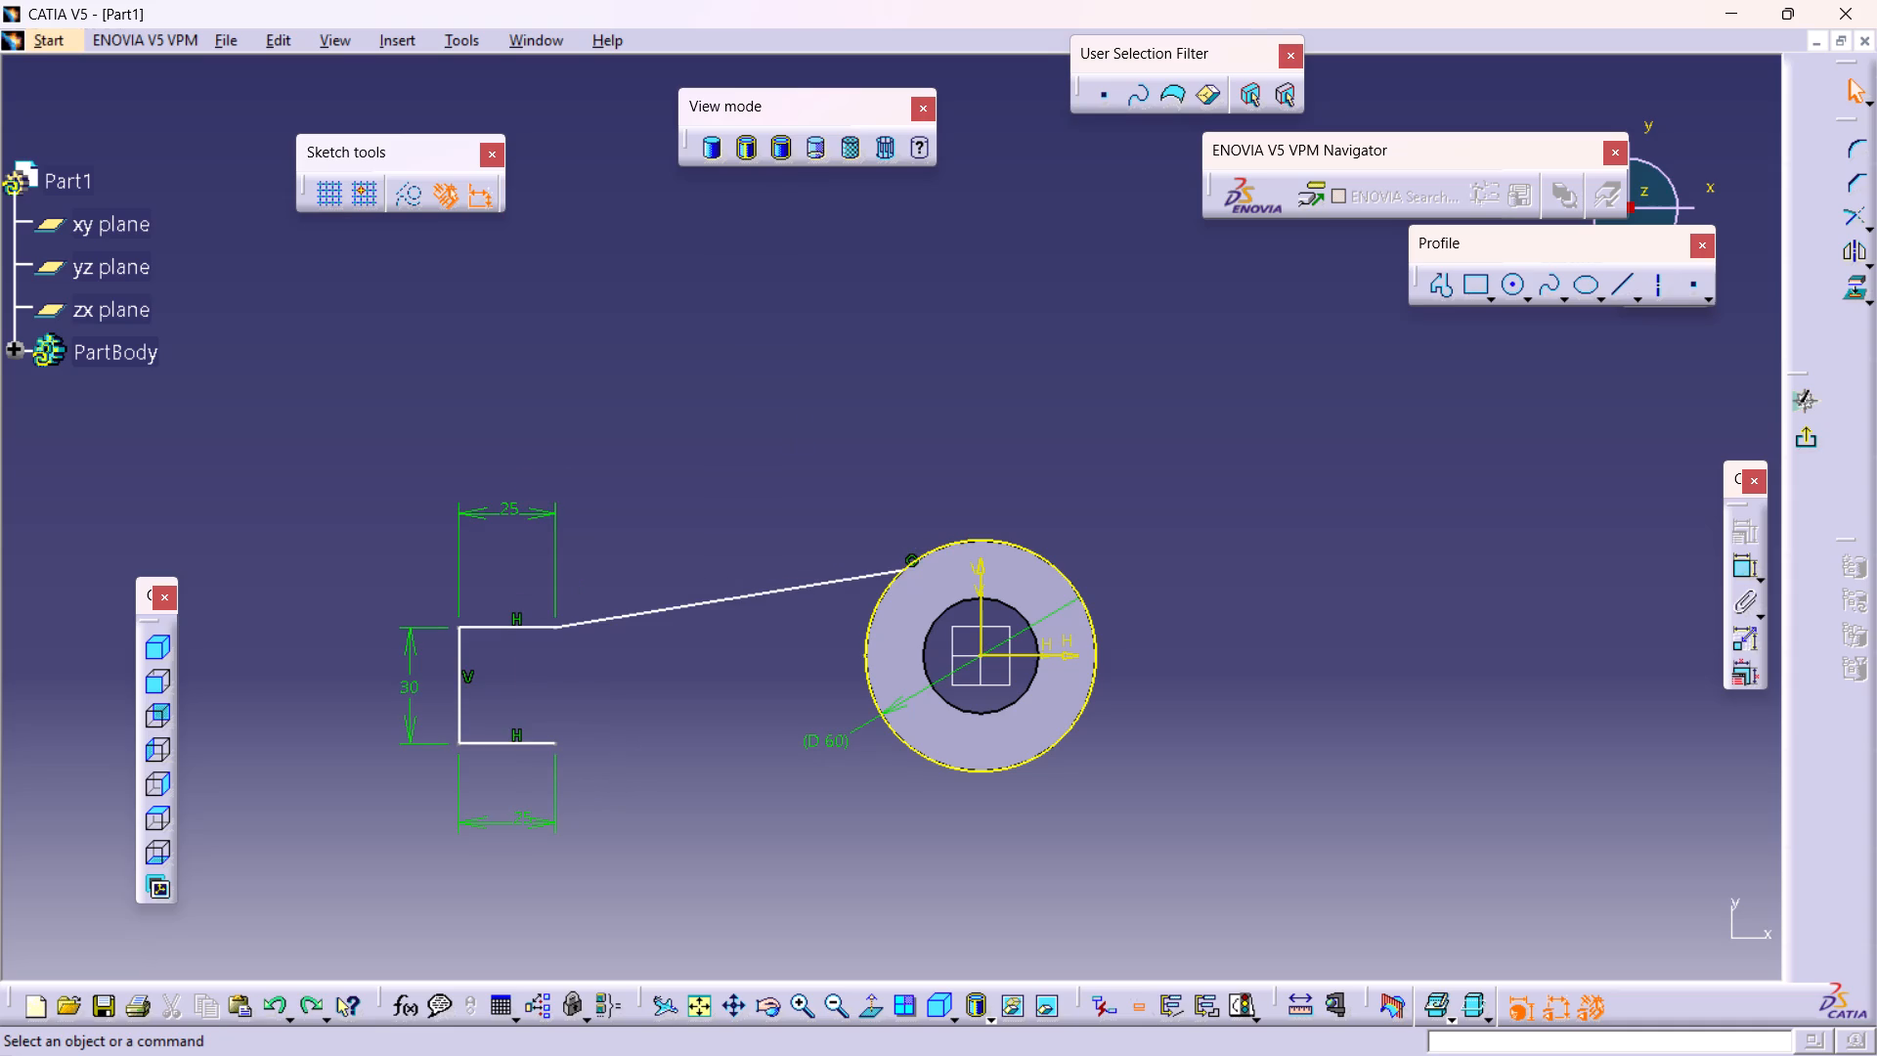
# Dimension the distance from the profile's vertical line to the sketch's vertical axis and set it to 122.5 mm.
pyautogui.doubleClick(1749, 580)
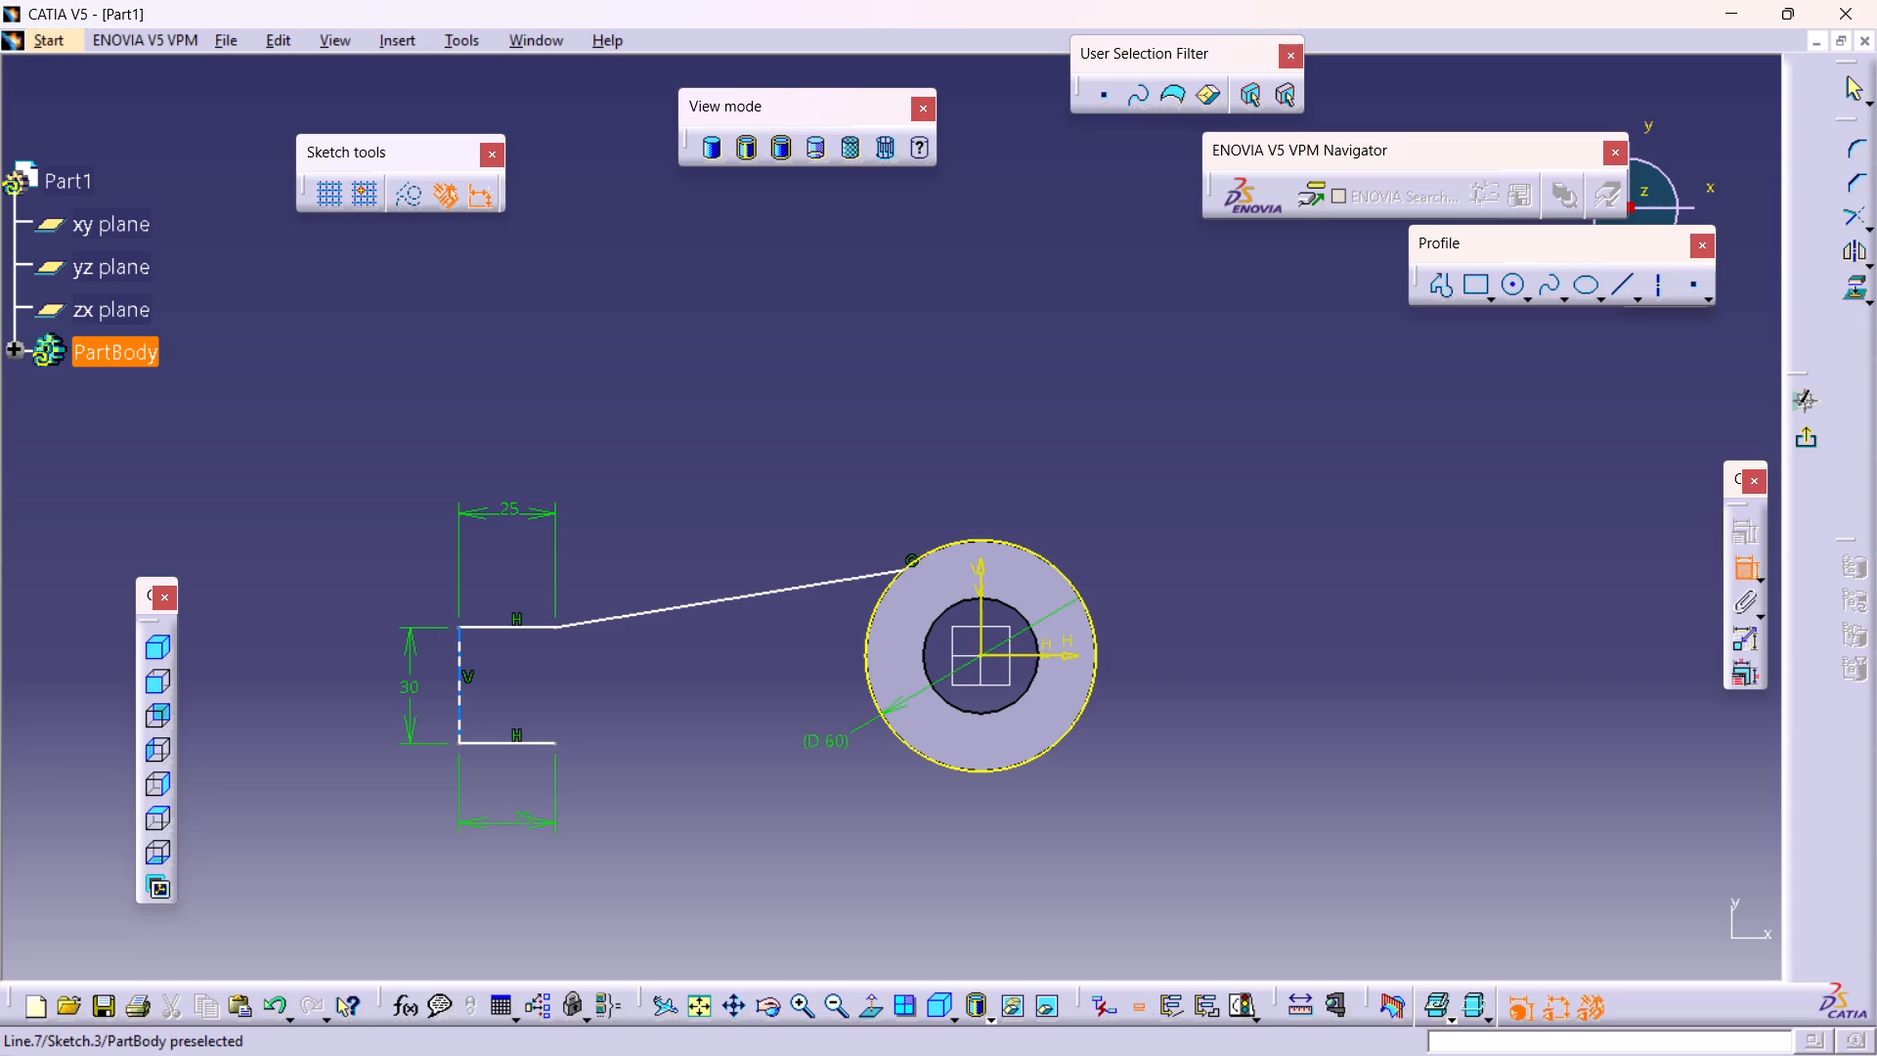
pyautogui.click(462, 680)
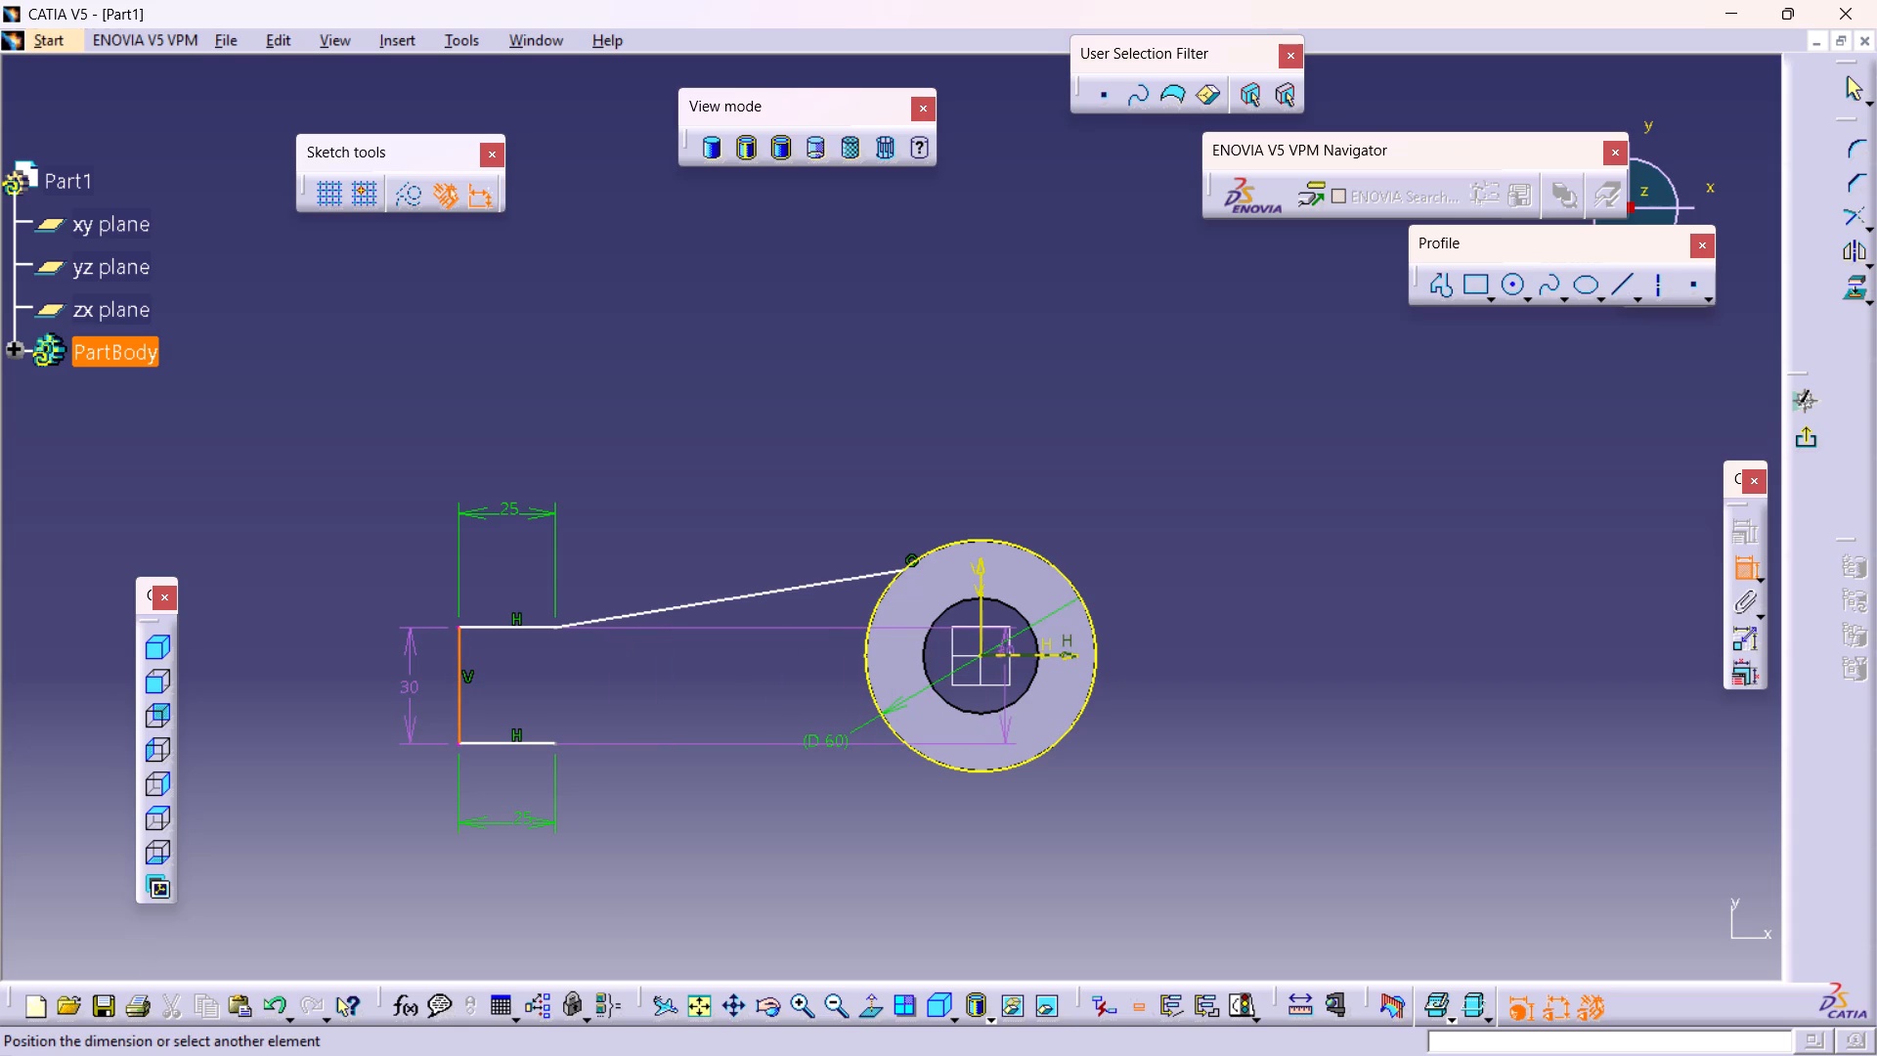
pyautogui.click(981, 598)
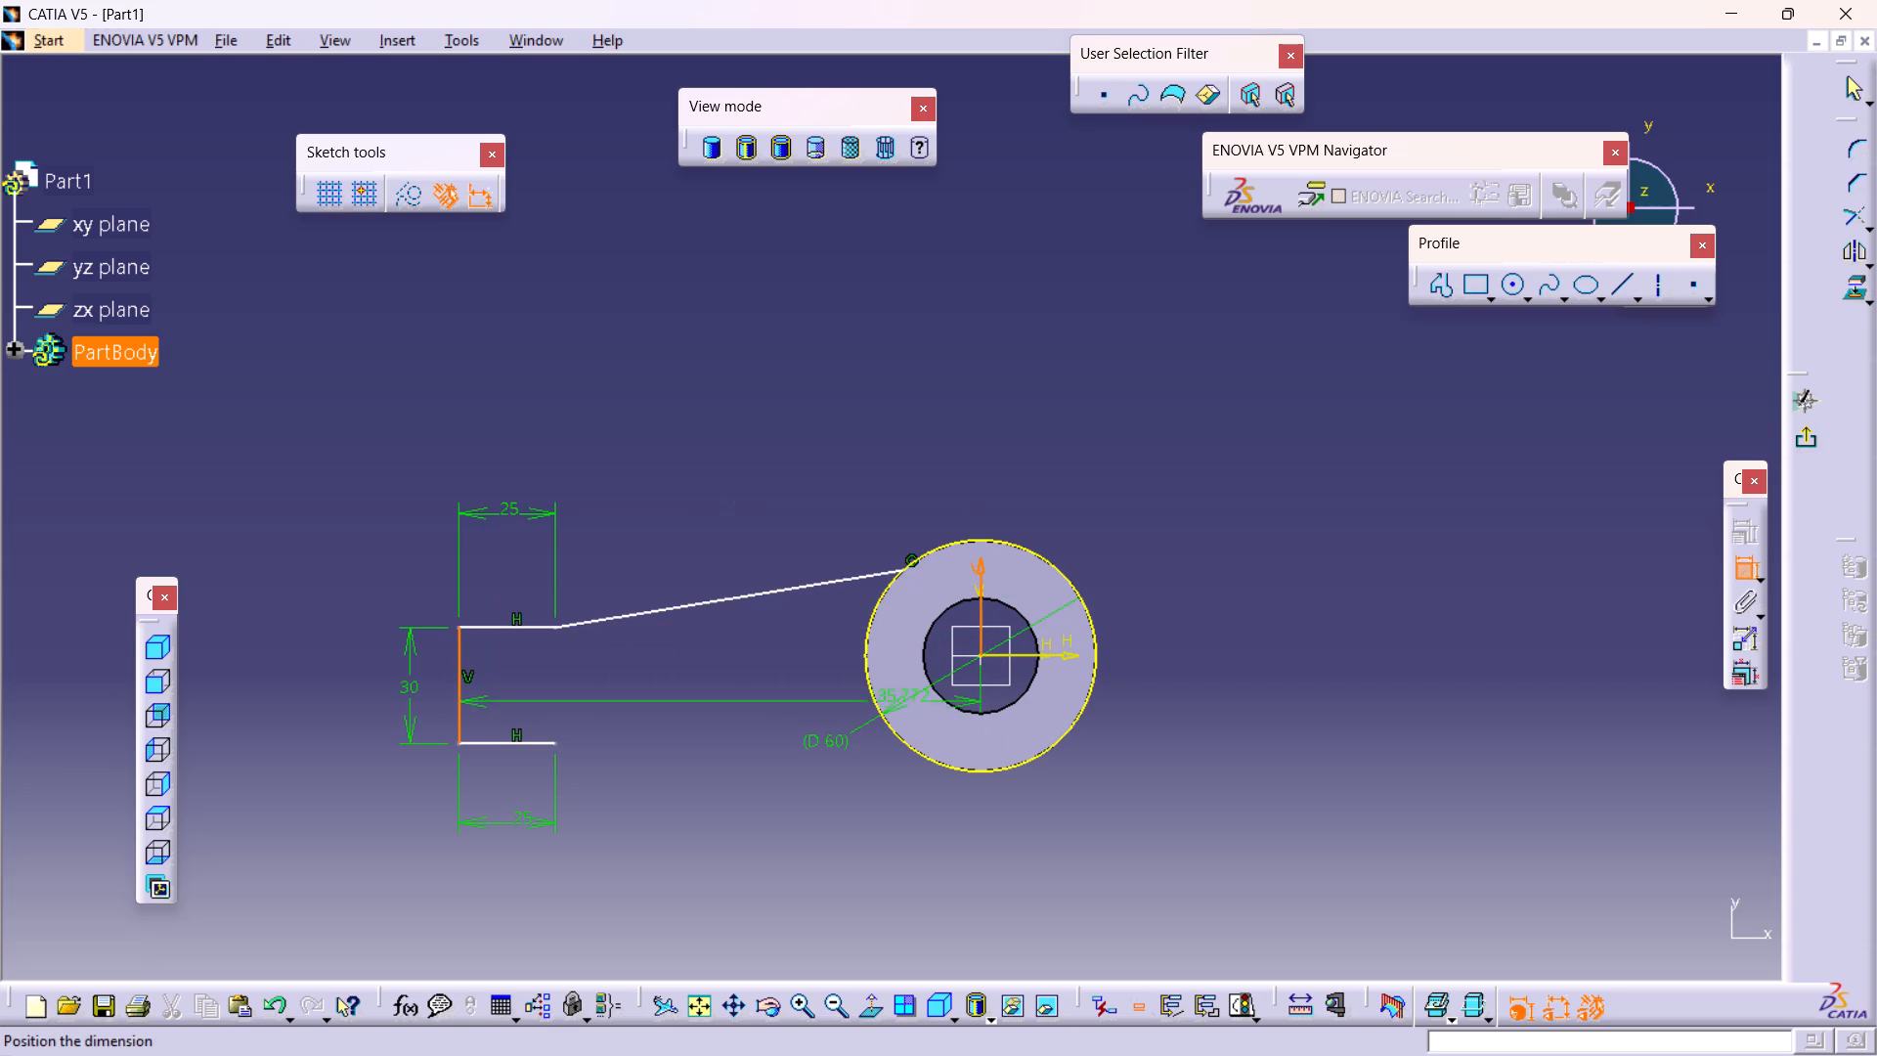
pyautogui.click(732, 840)
pyautogui.doubleClick(747, 825)
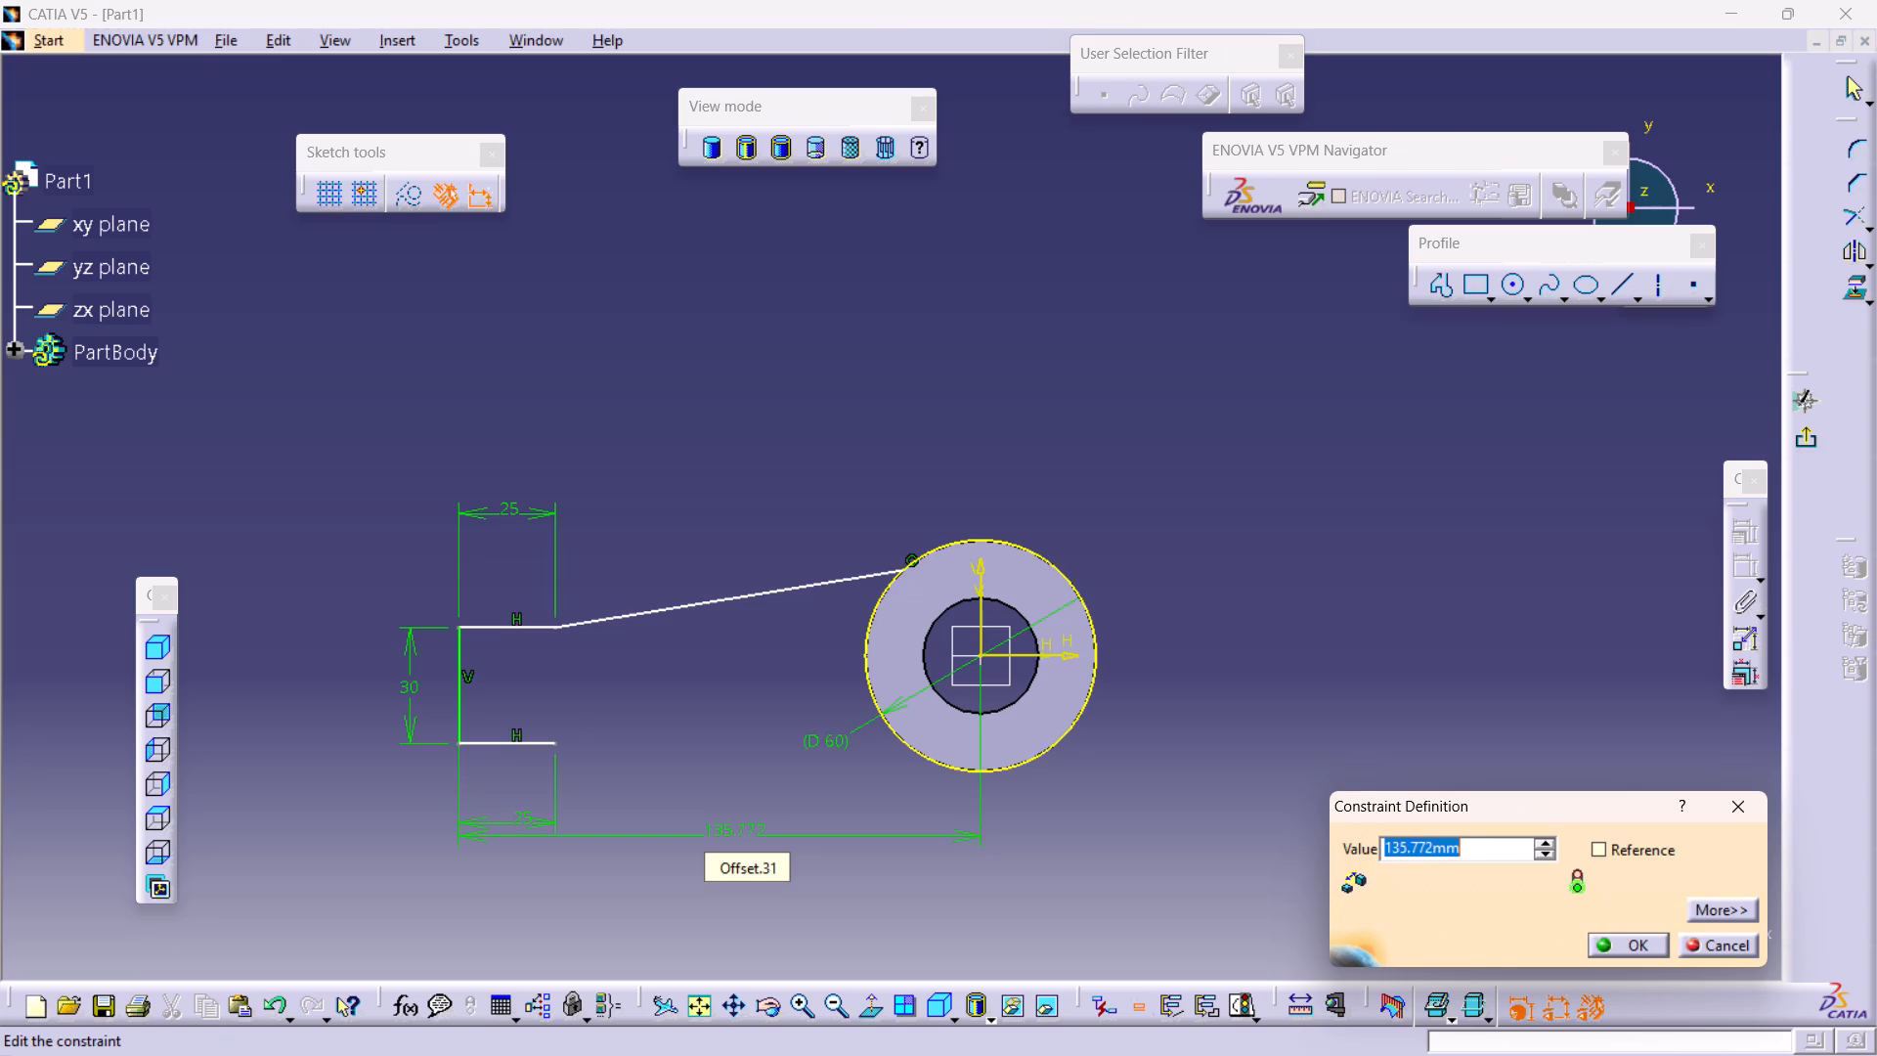
pyautogui.write('122.5')
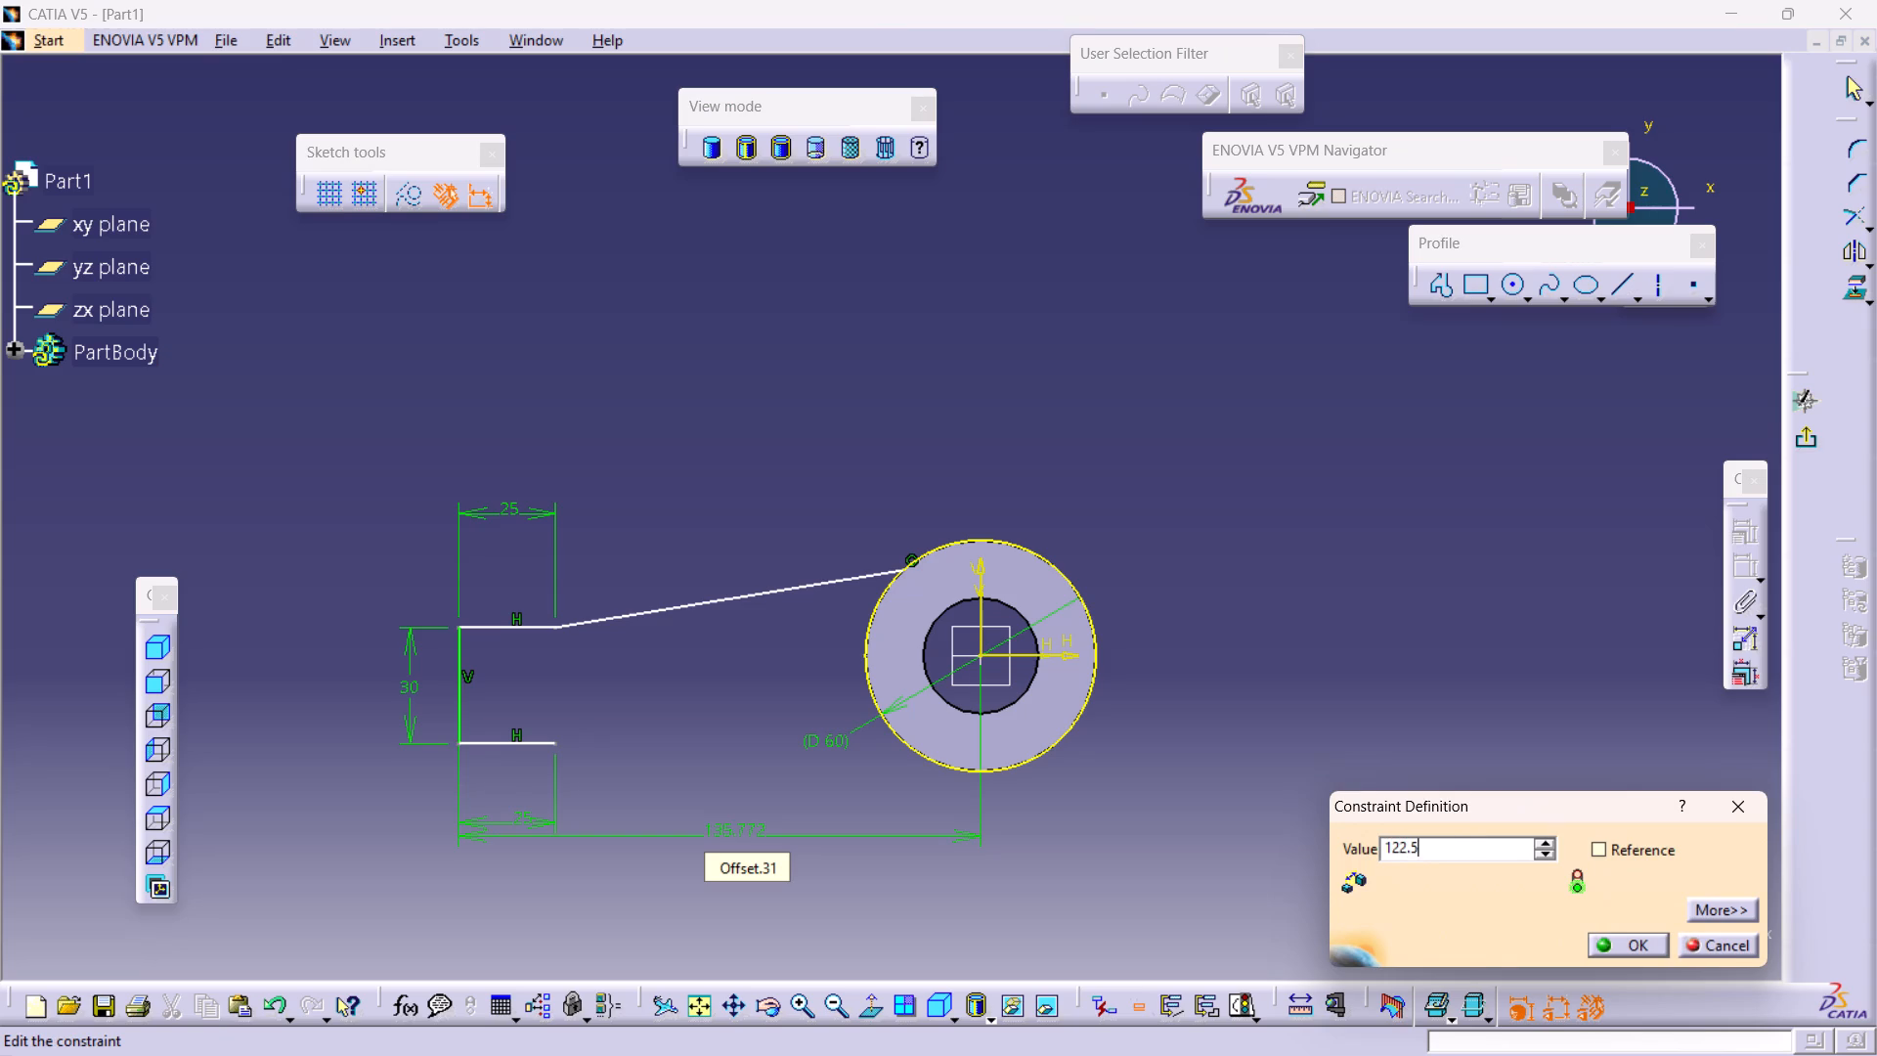
pyautogui.press('Return')
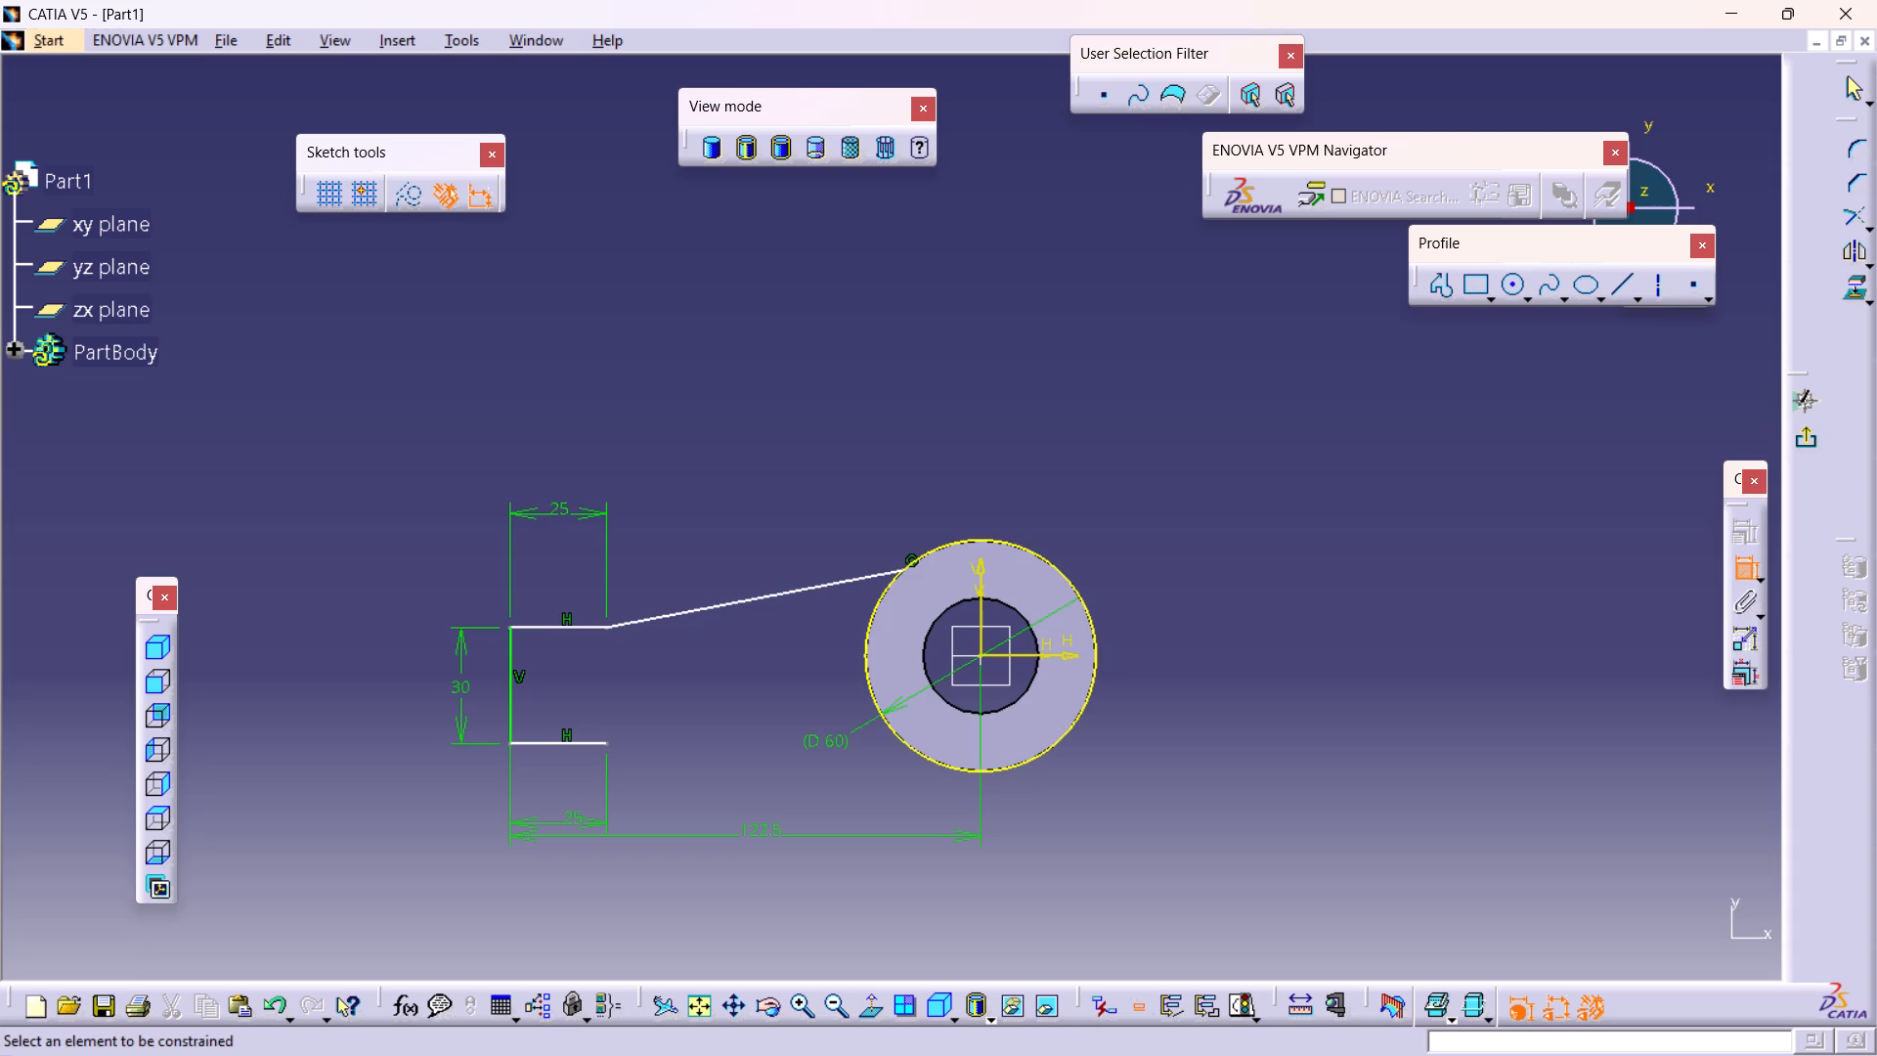
# Make the slanted line tangent to the ring's projected outer circle.
pyautogui.click(872, 571)
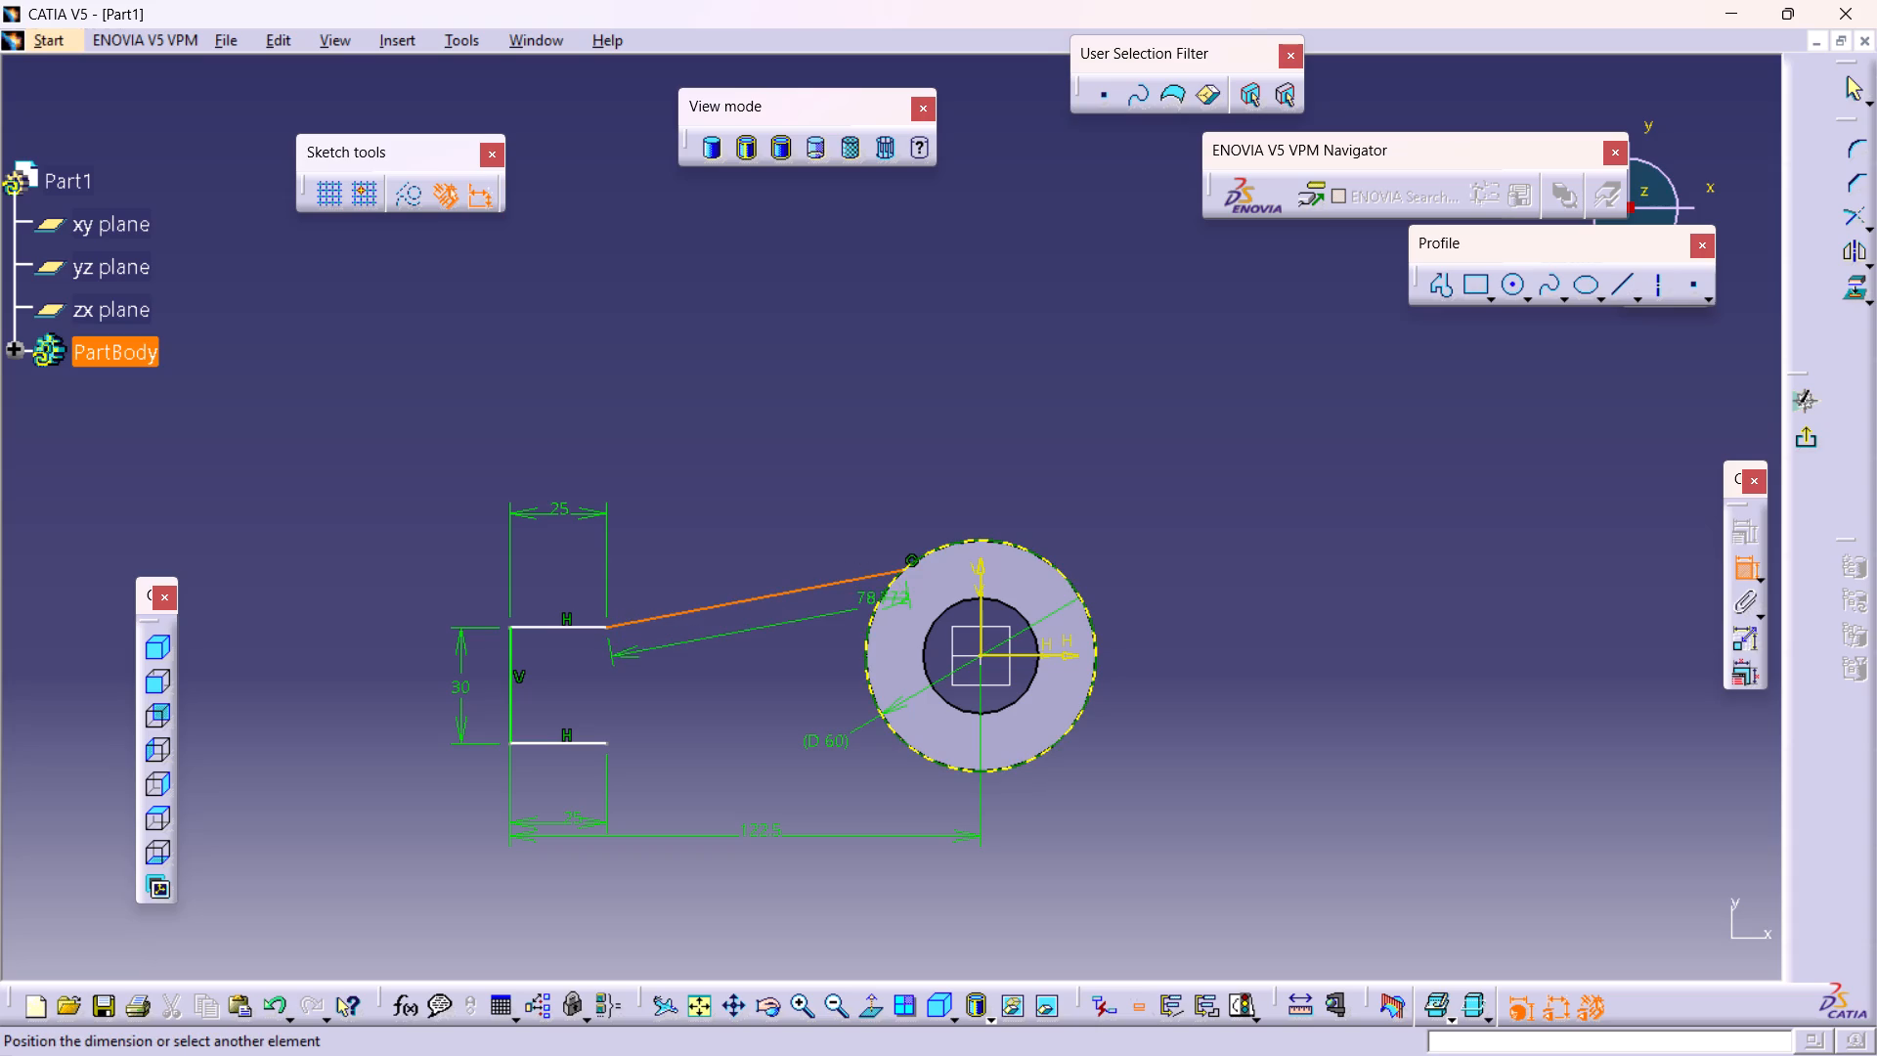
pyautogui.keyDown('ctrl'); pyautogui.click(869, 642); pyautogui.keyUp('ctrl')
pyautogui.rightClick(876, 664)
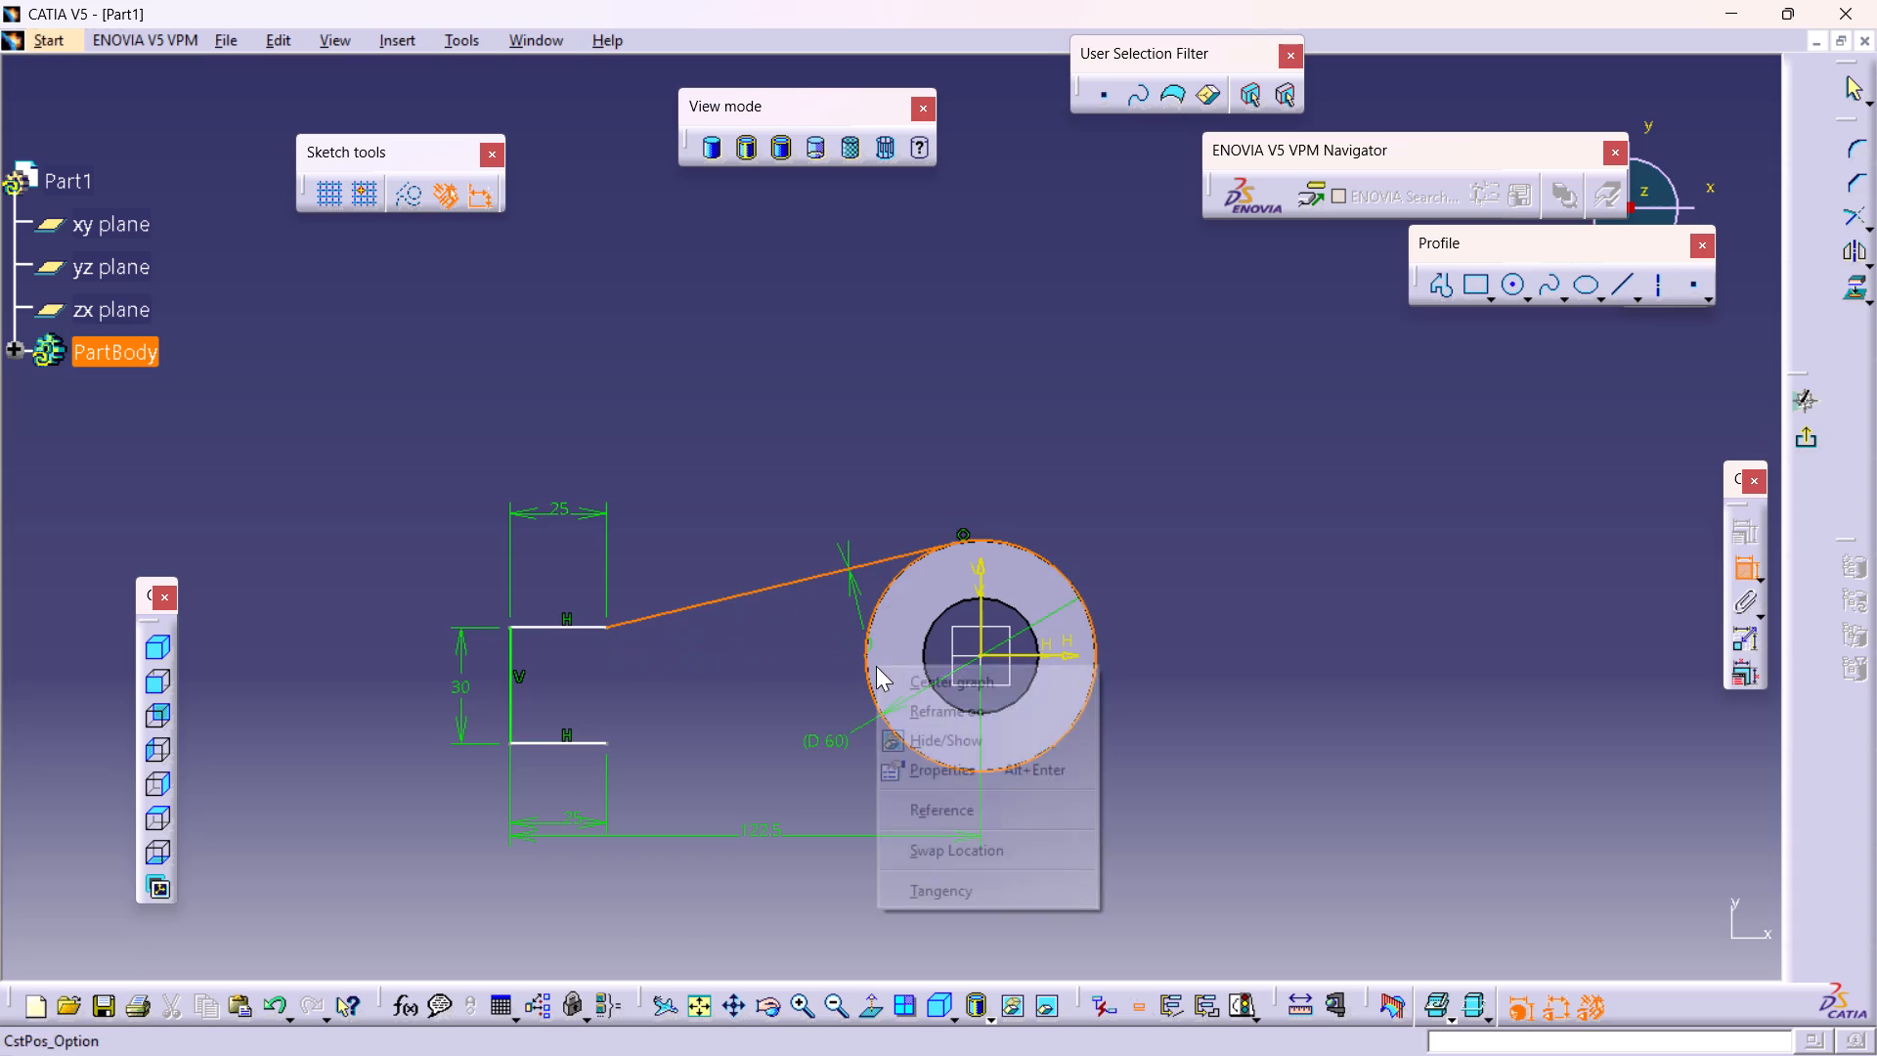
pyautogui.click(960, 890)
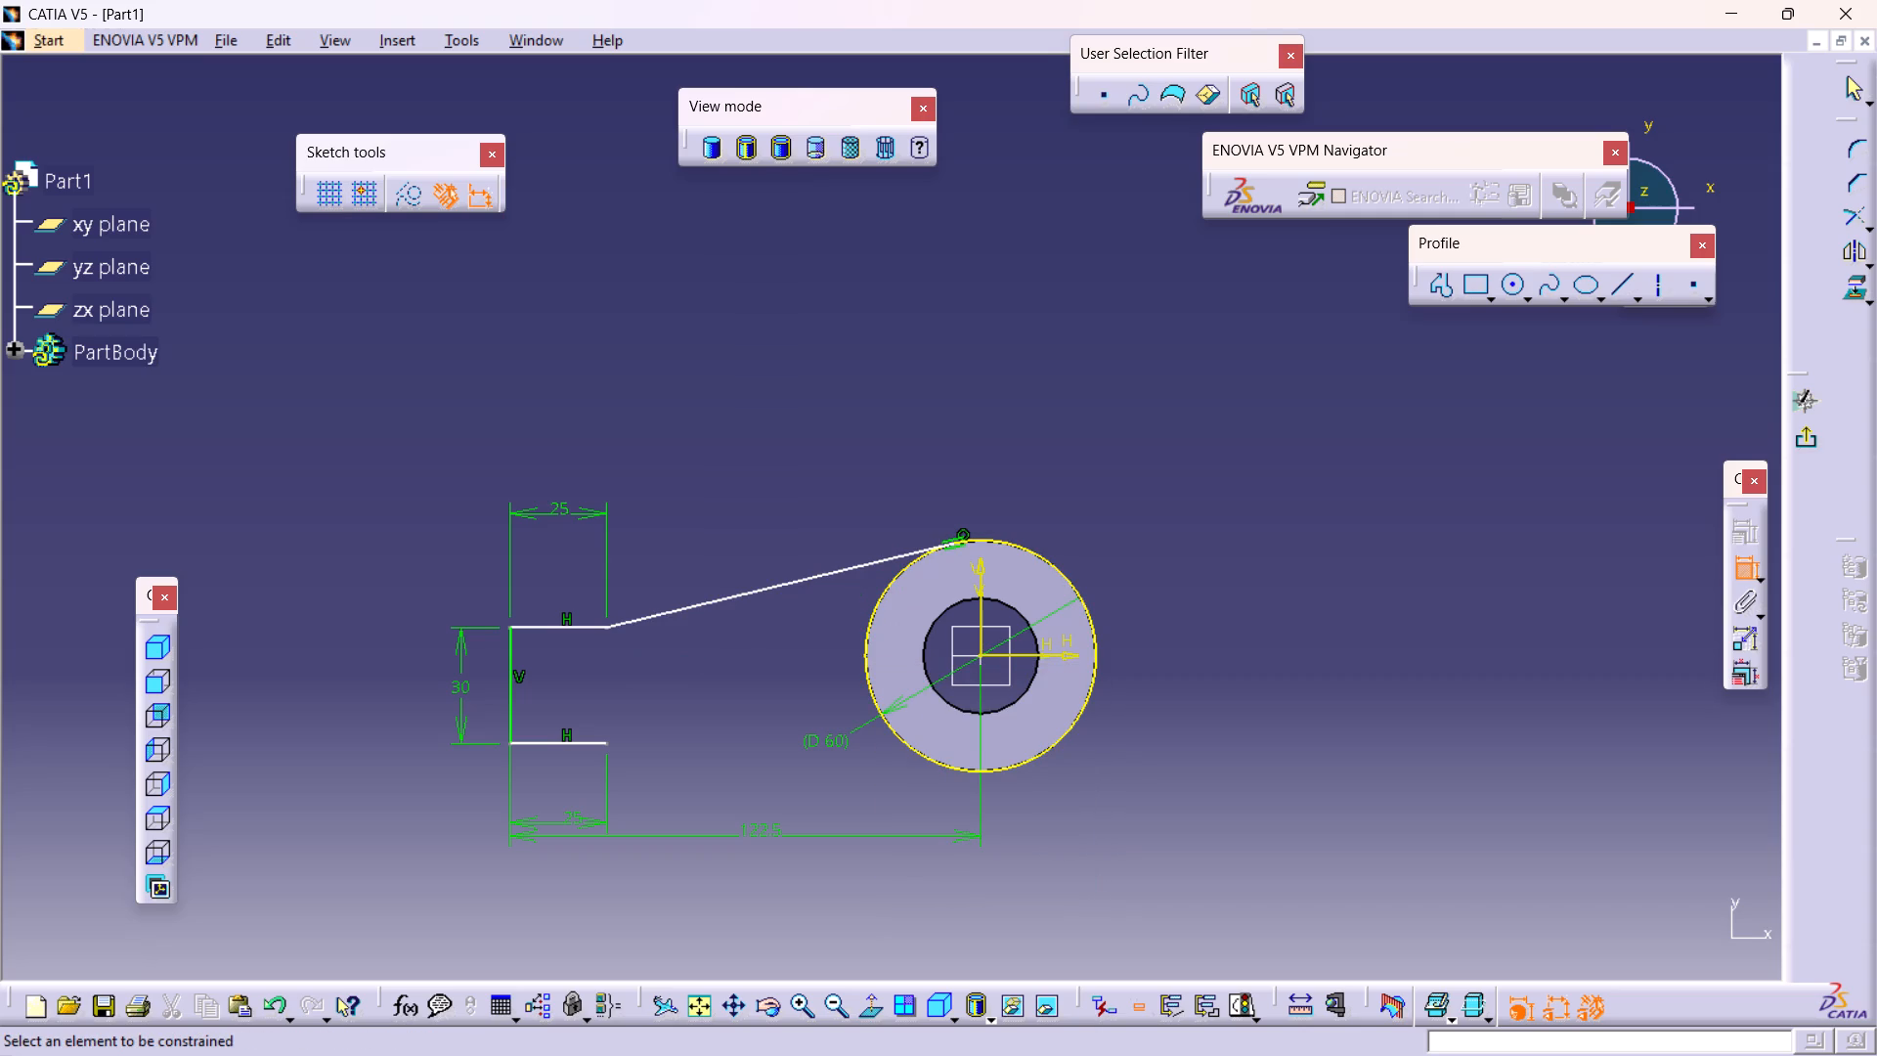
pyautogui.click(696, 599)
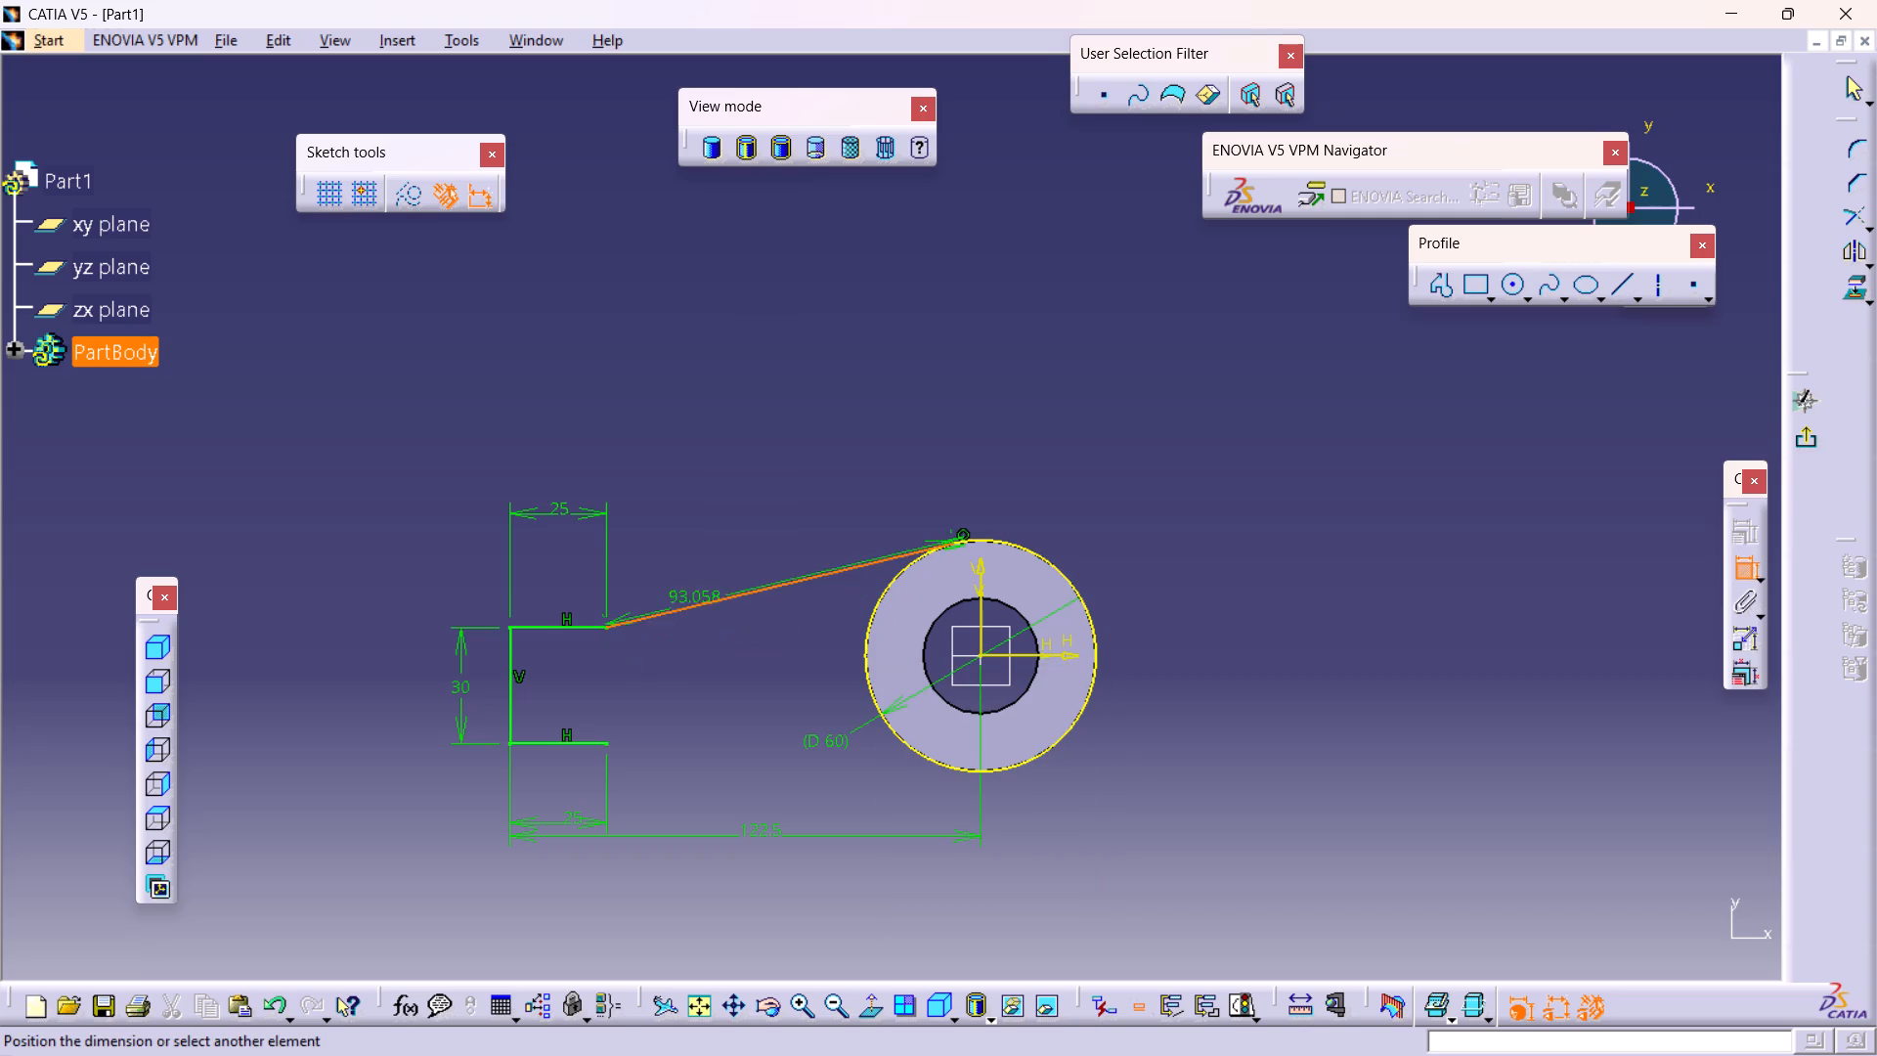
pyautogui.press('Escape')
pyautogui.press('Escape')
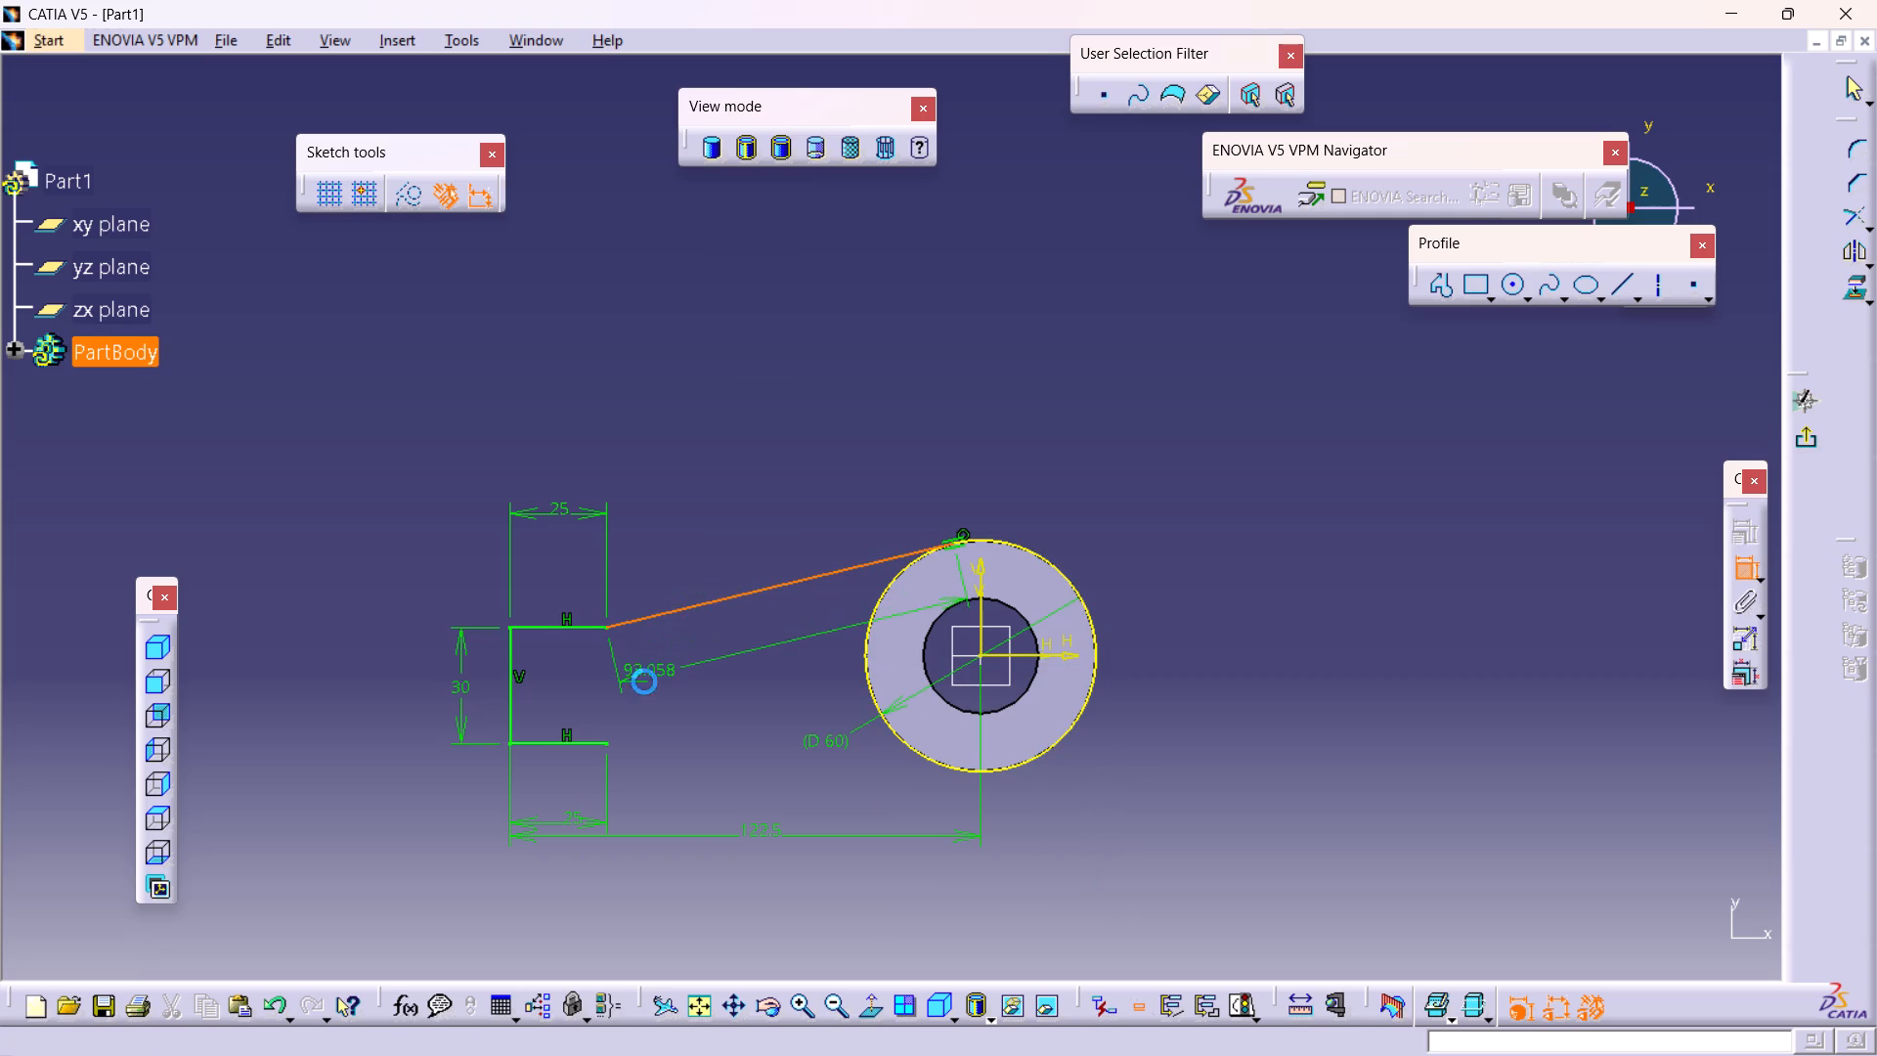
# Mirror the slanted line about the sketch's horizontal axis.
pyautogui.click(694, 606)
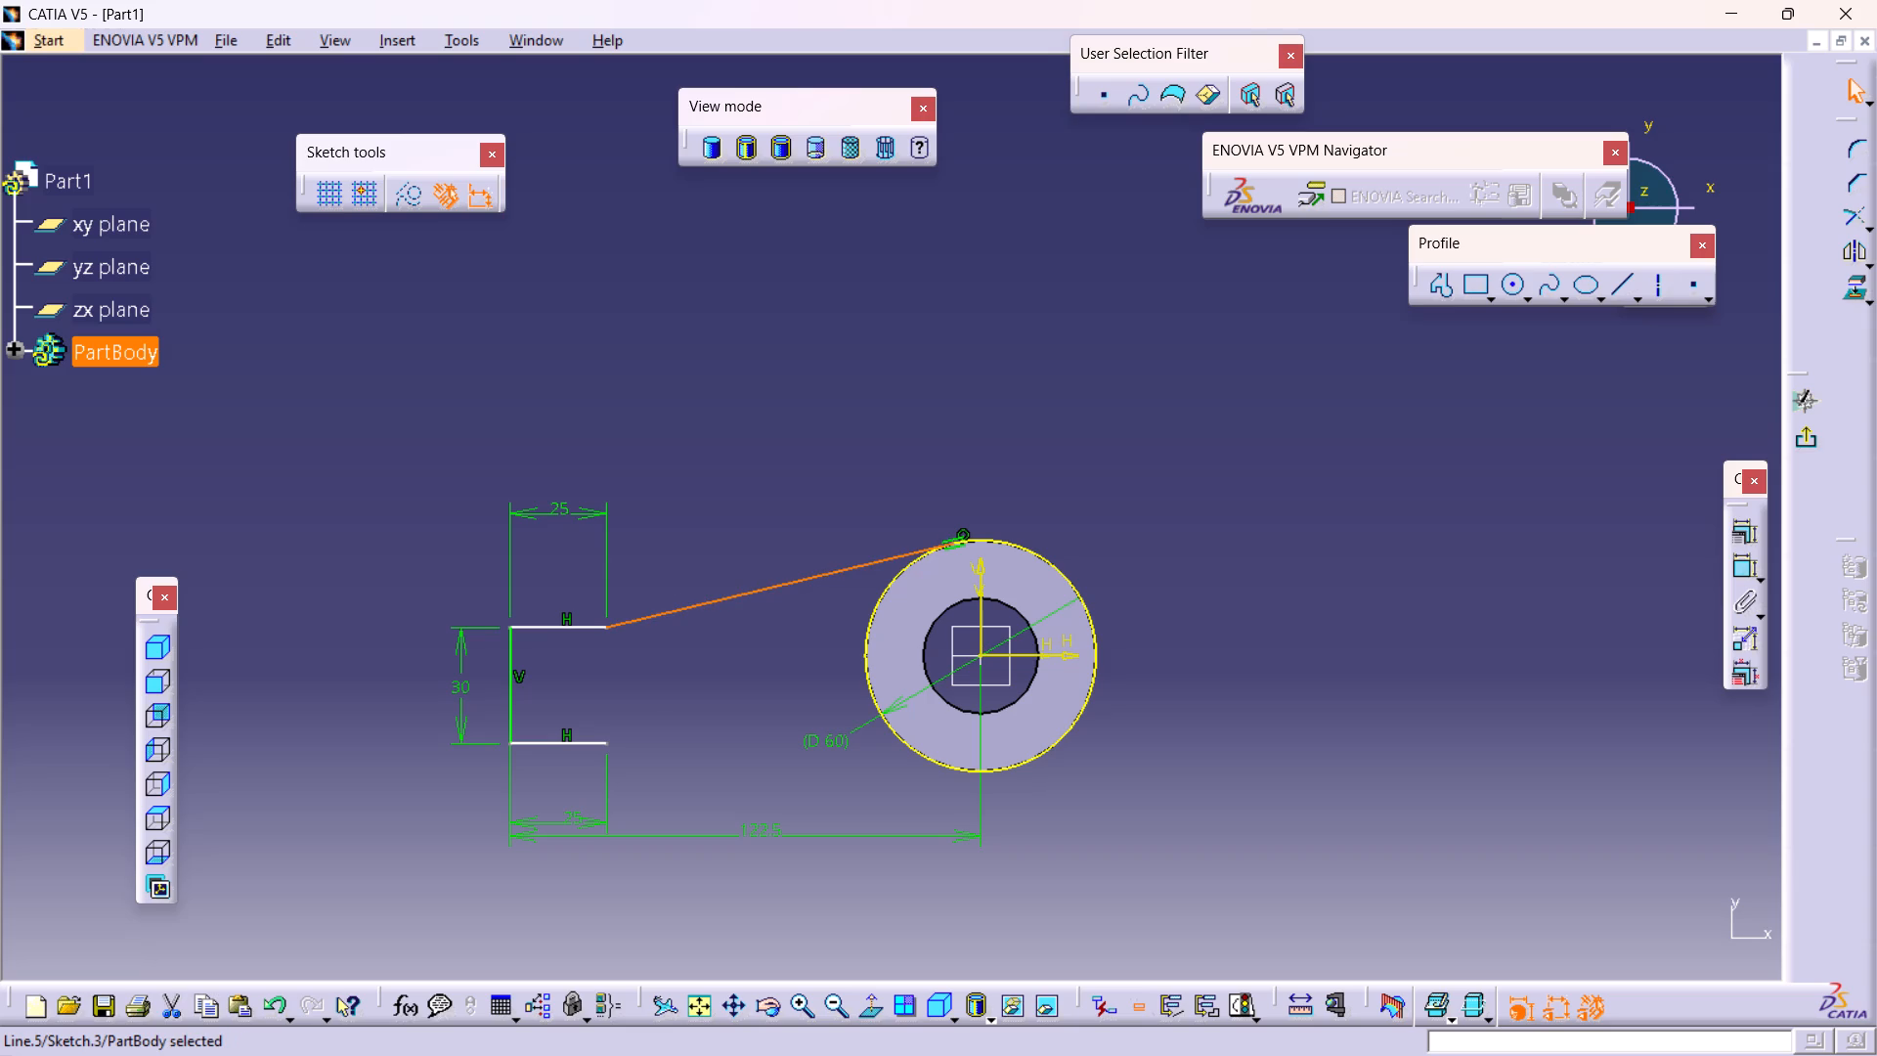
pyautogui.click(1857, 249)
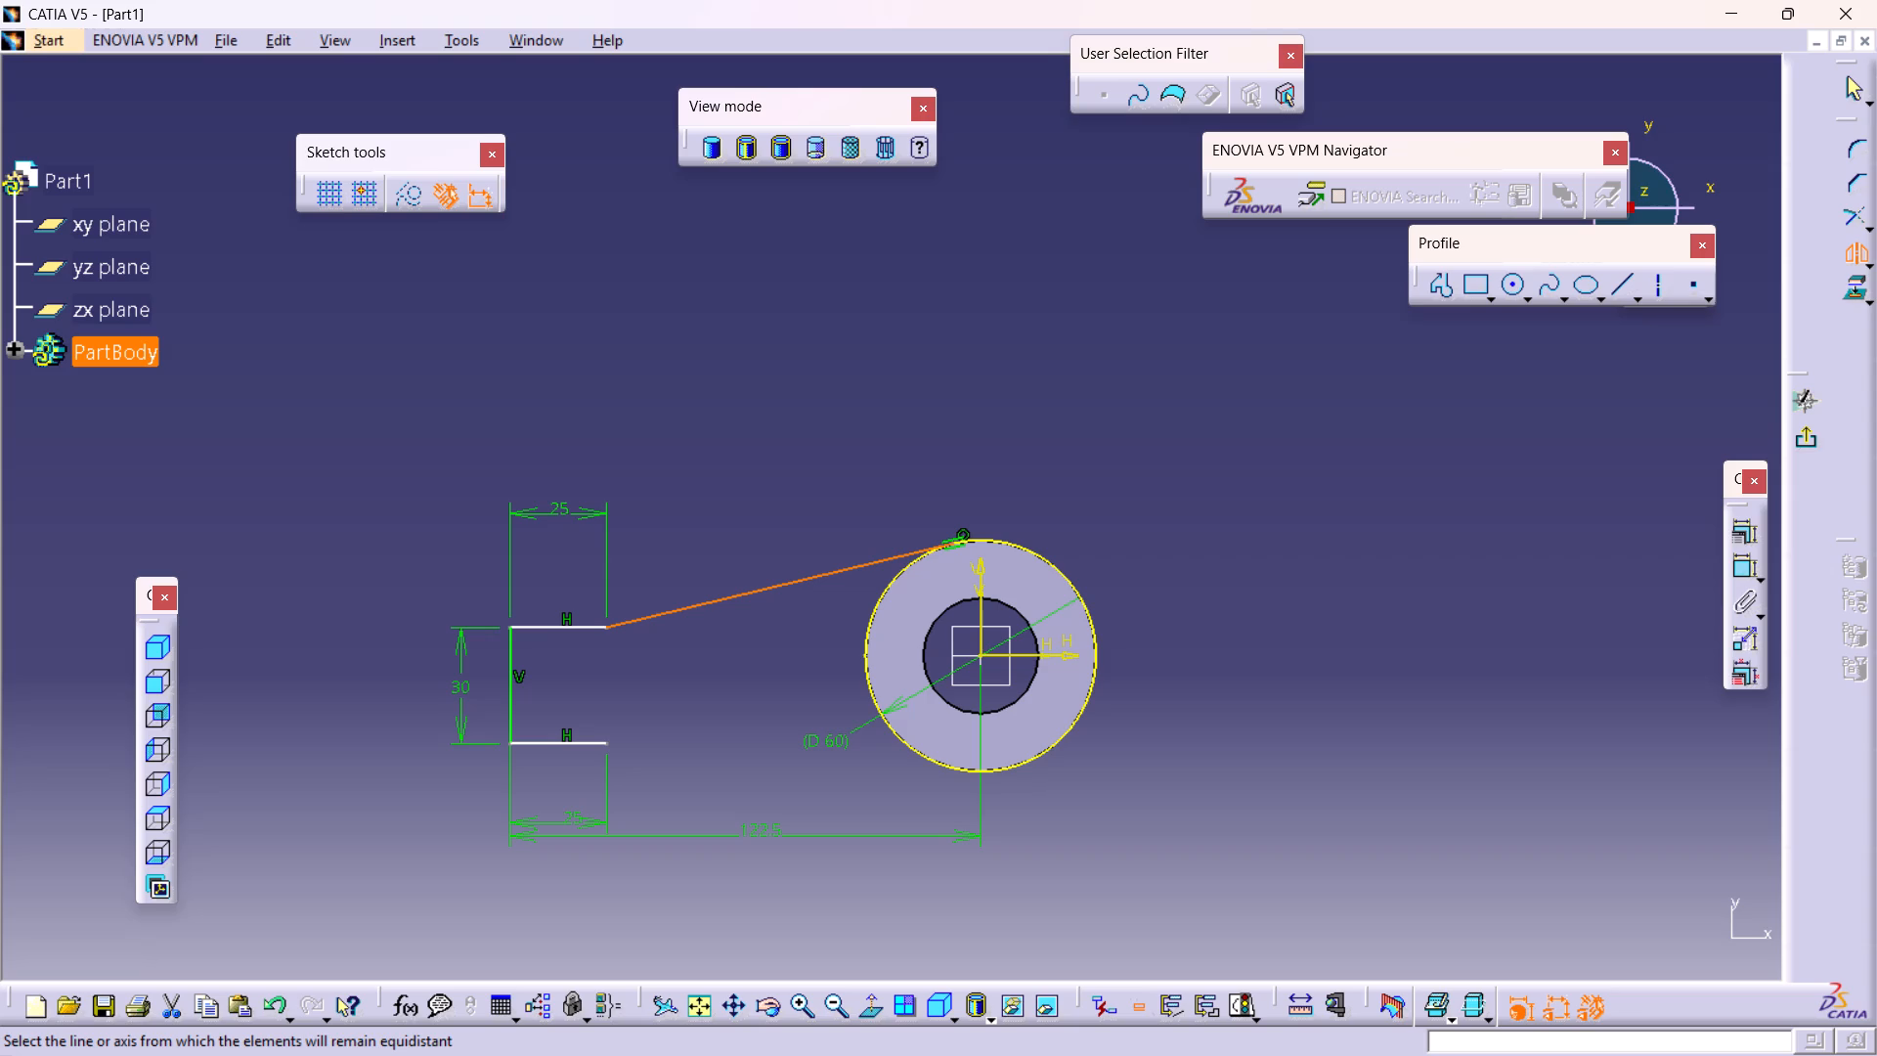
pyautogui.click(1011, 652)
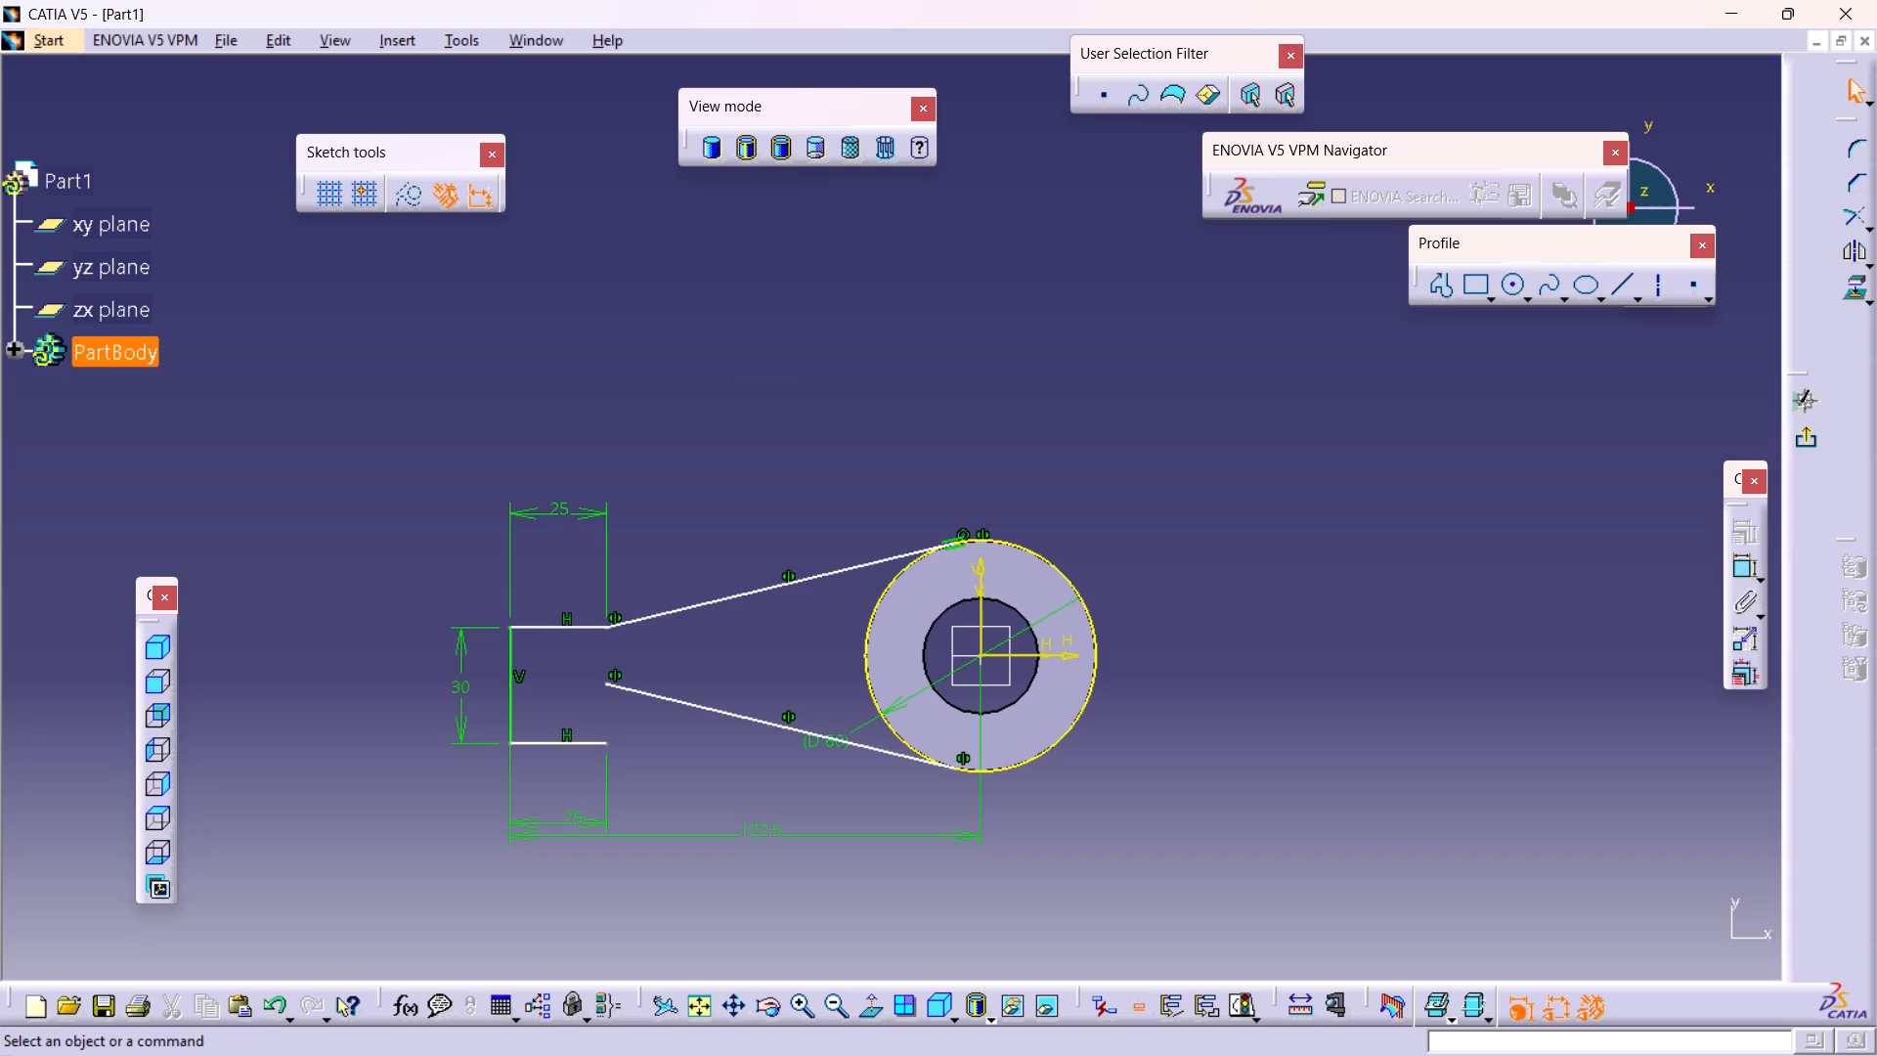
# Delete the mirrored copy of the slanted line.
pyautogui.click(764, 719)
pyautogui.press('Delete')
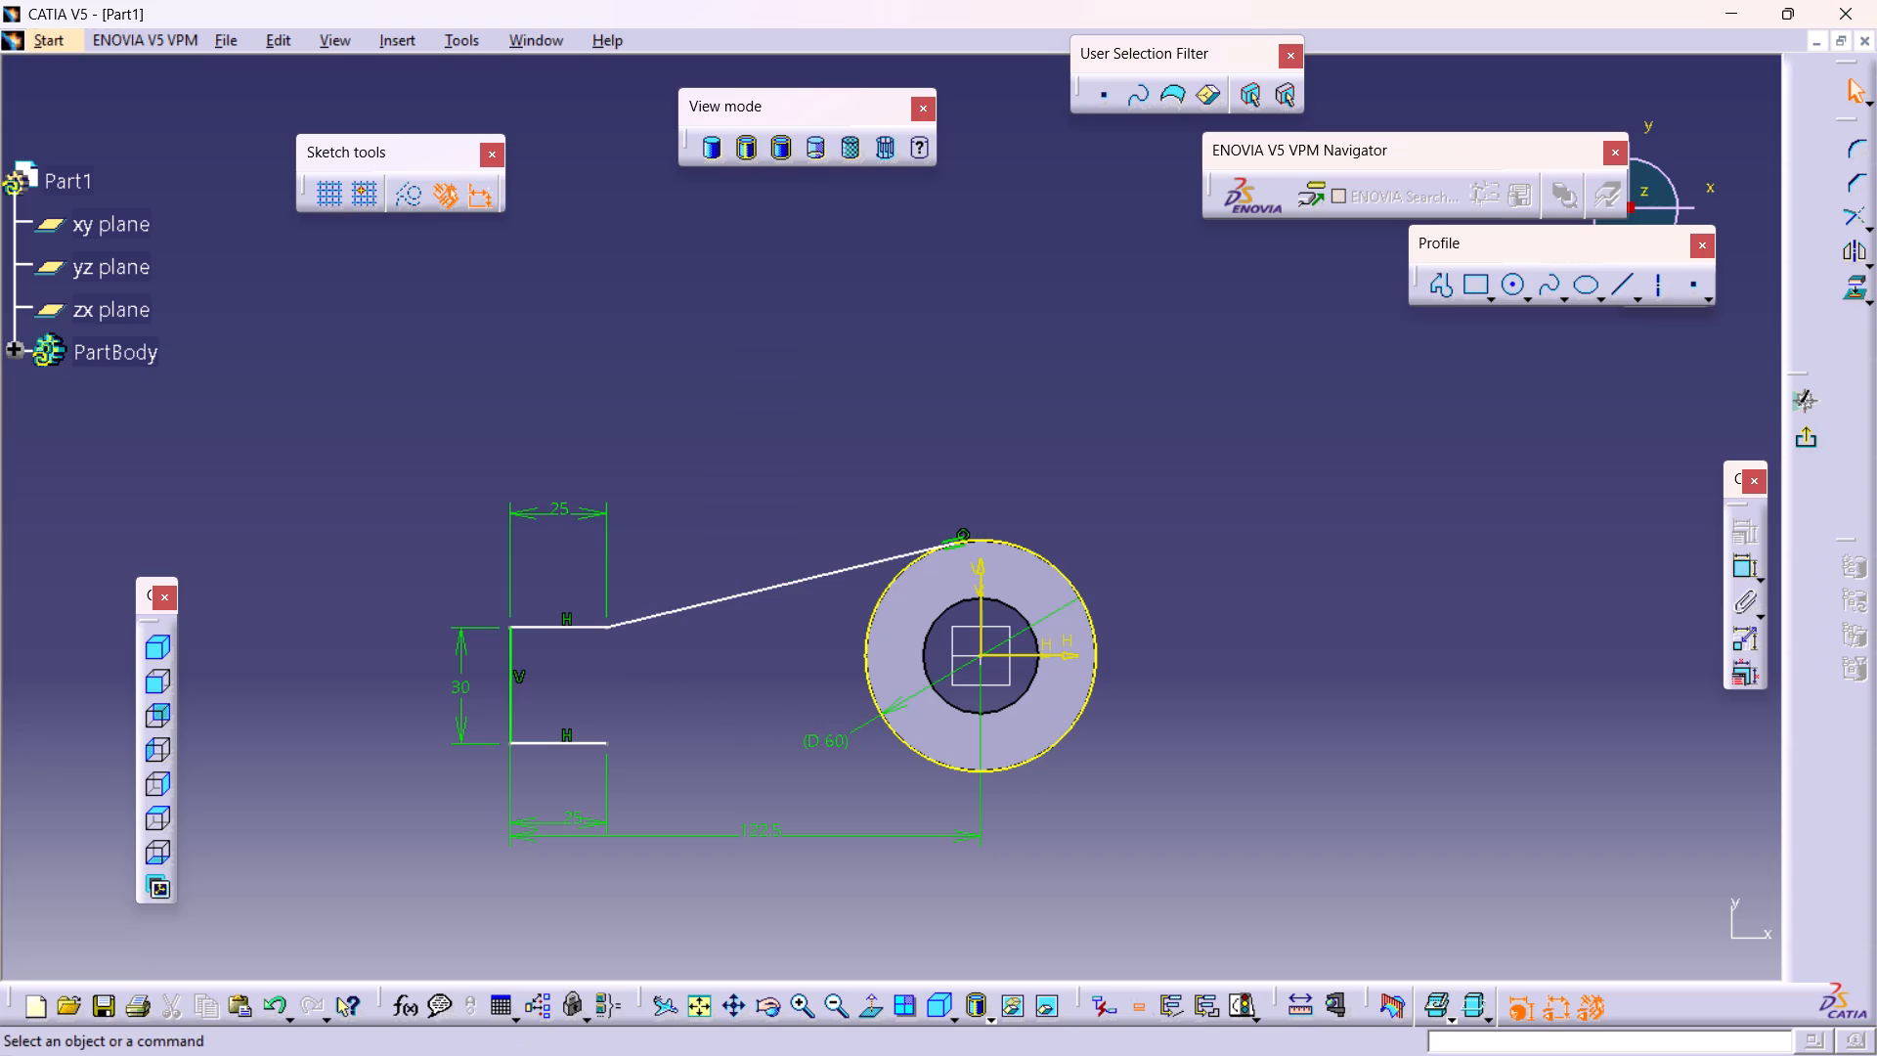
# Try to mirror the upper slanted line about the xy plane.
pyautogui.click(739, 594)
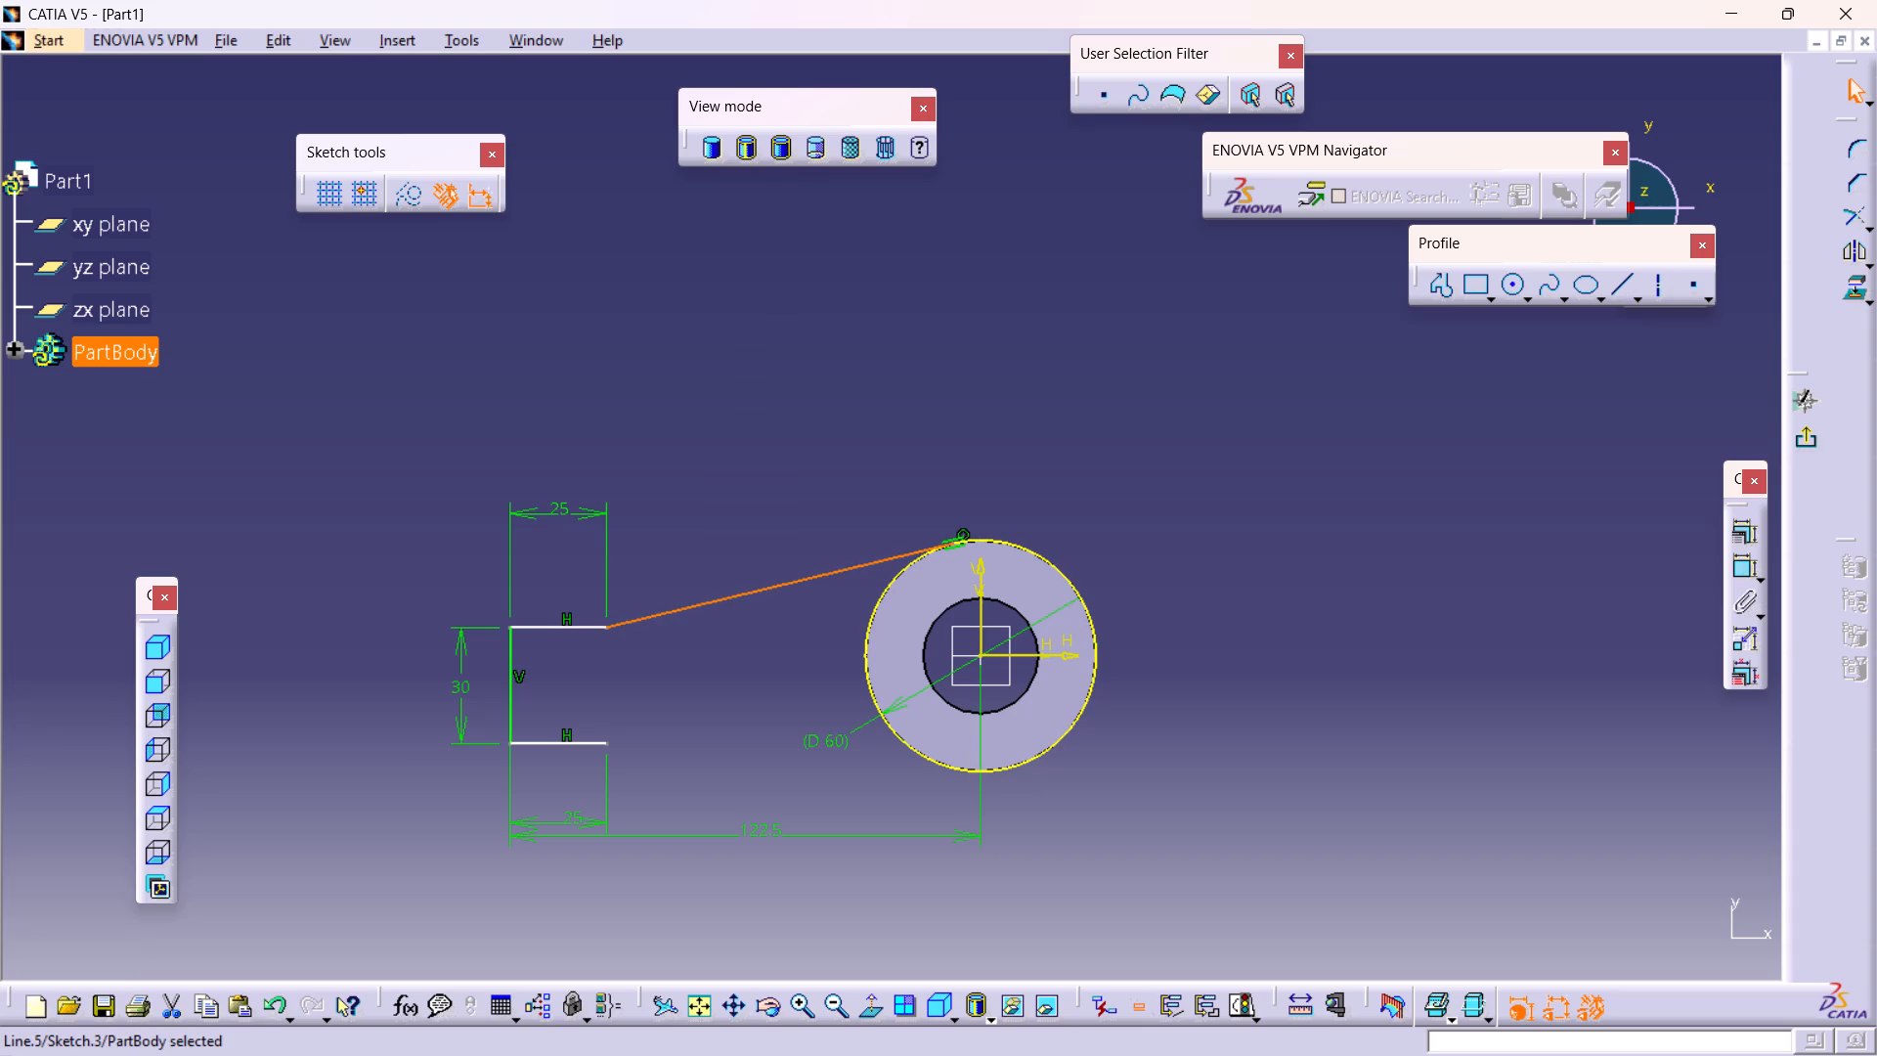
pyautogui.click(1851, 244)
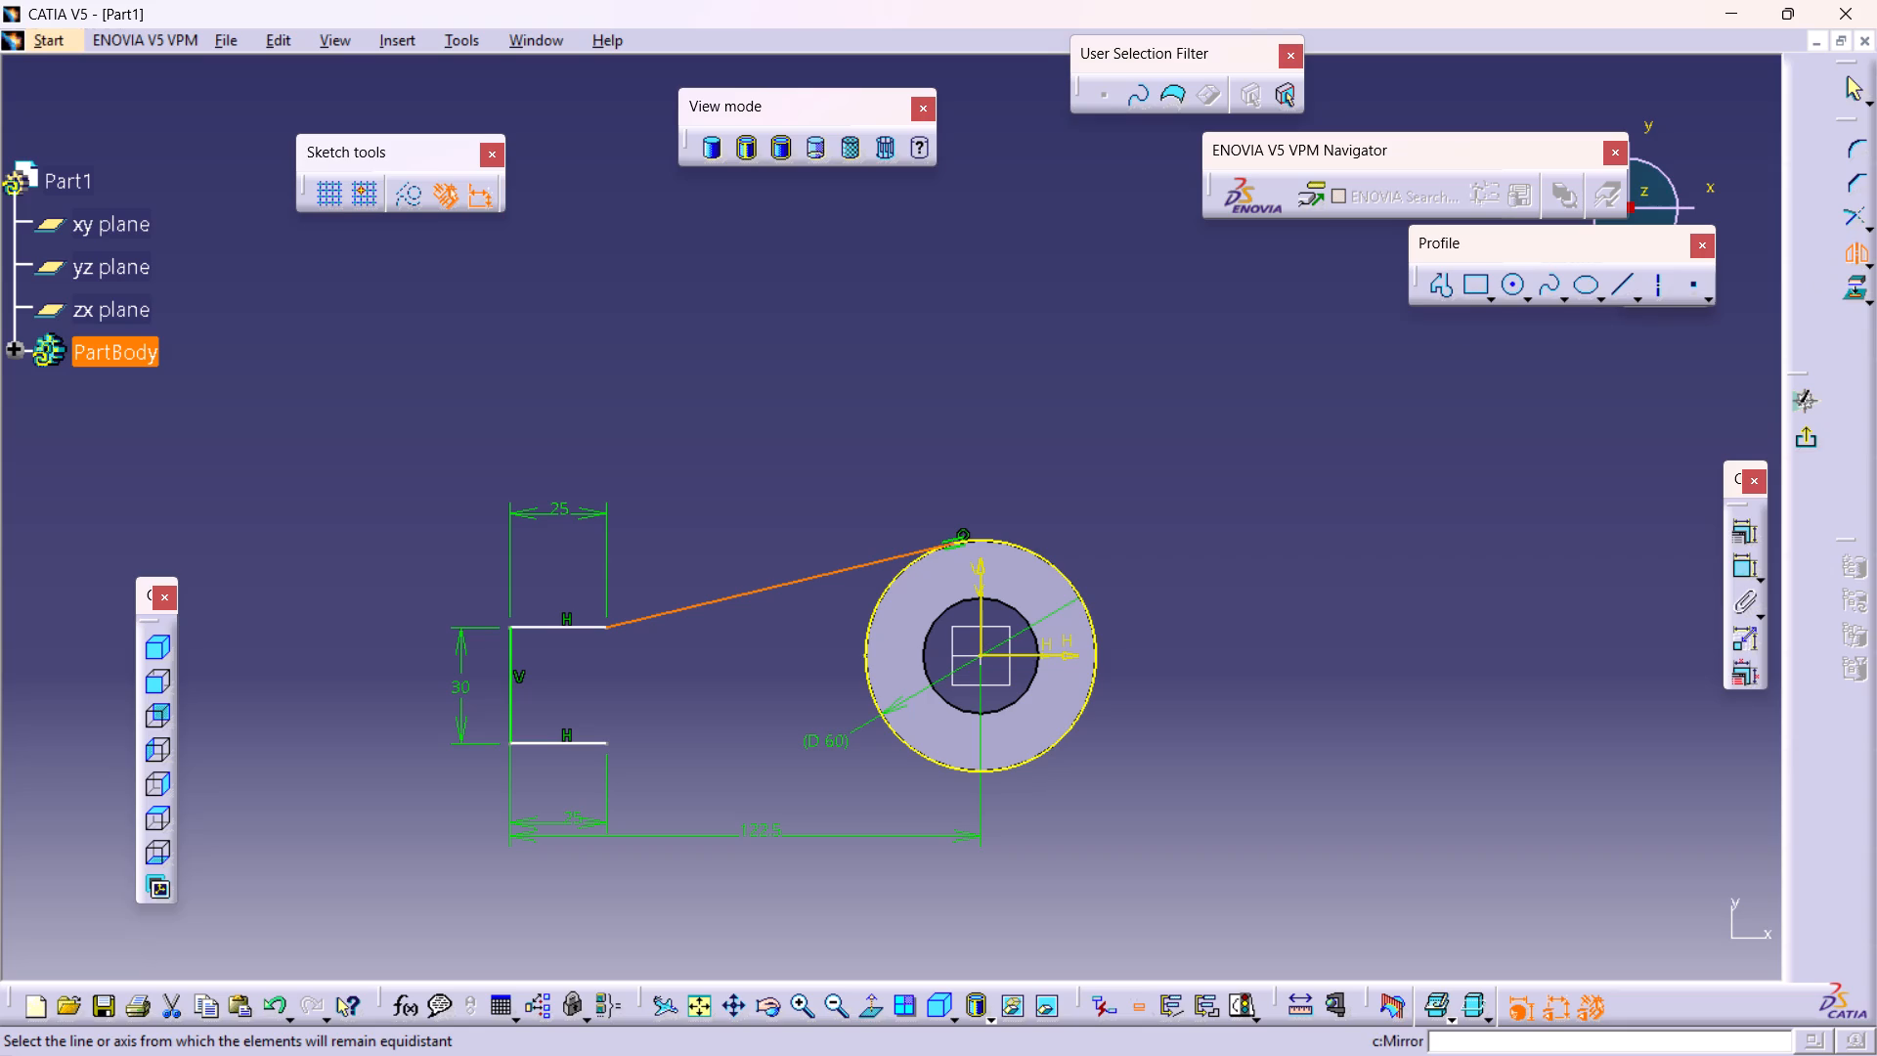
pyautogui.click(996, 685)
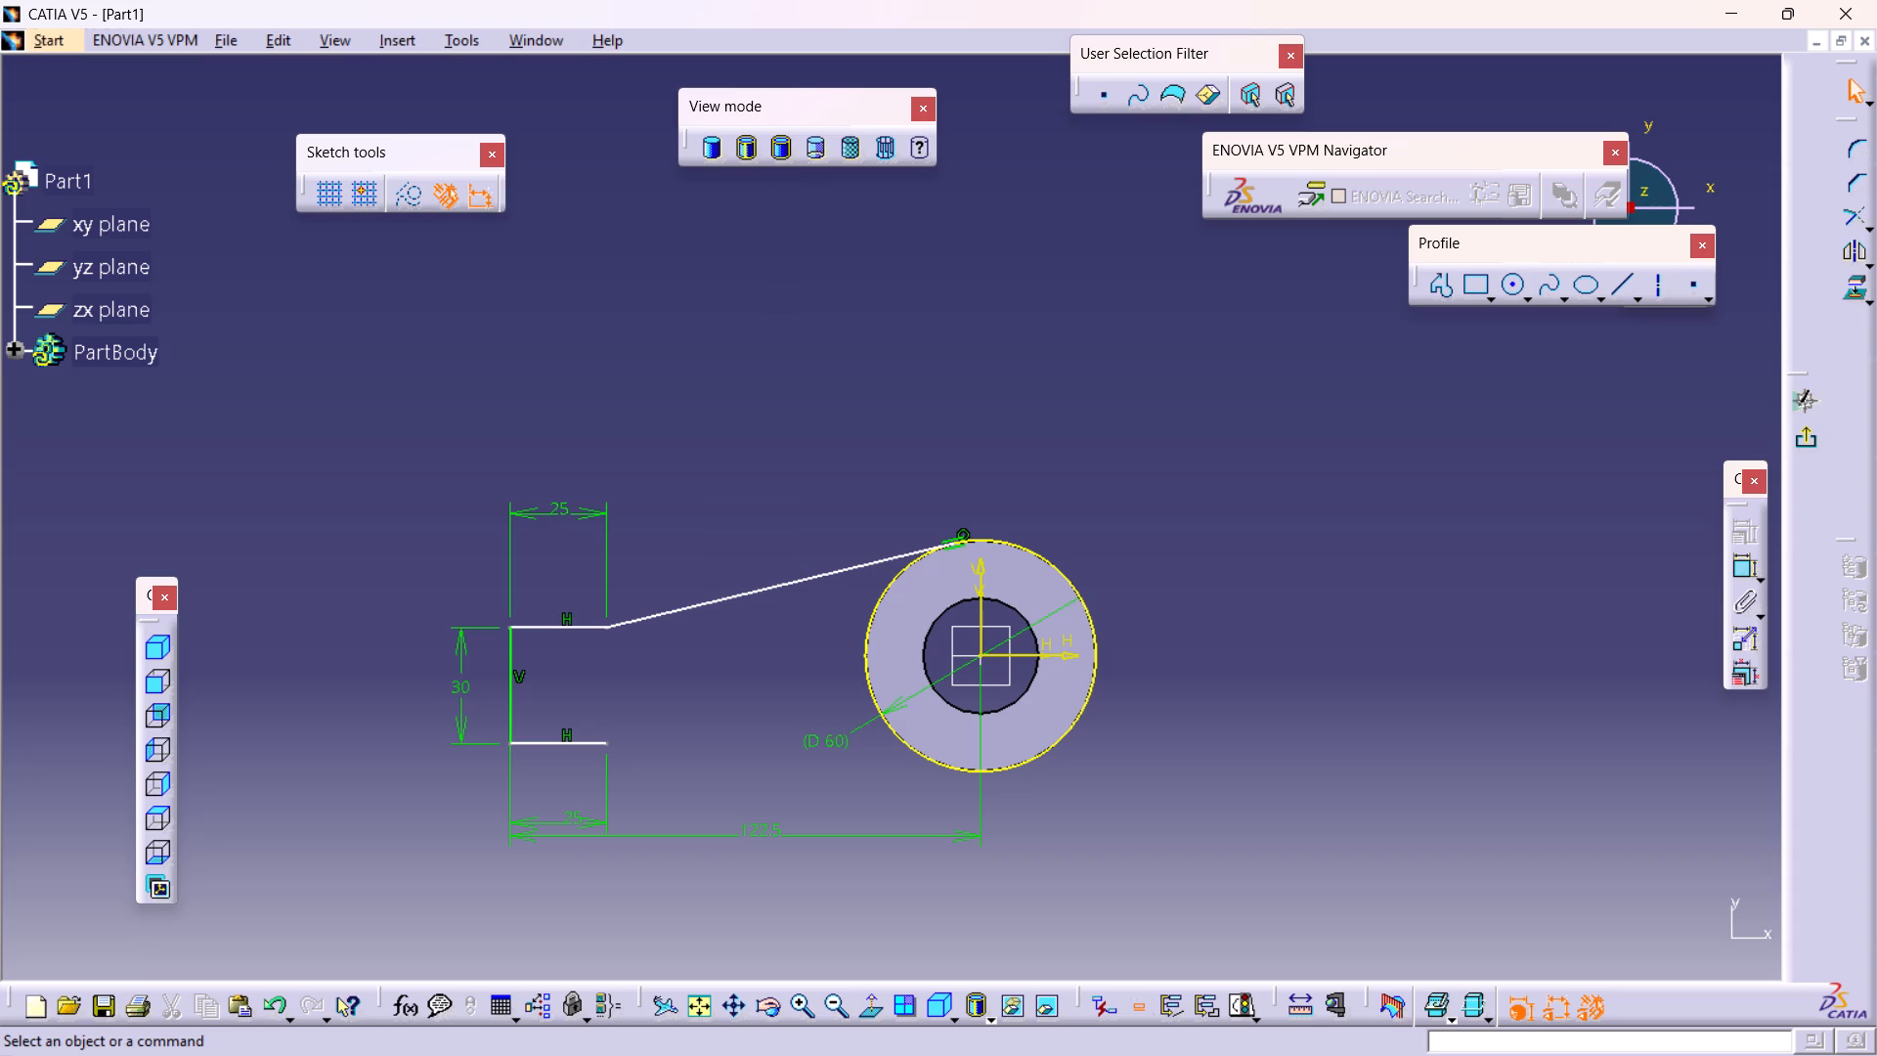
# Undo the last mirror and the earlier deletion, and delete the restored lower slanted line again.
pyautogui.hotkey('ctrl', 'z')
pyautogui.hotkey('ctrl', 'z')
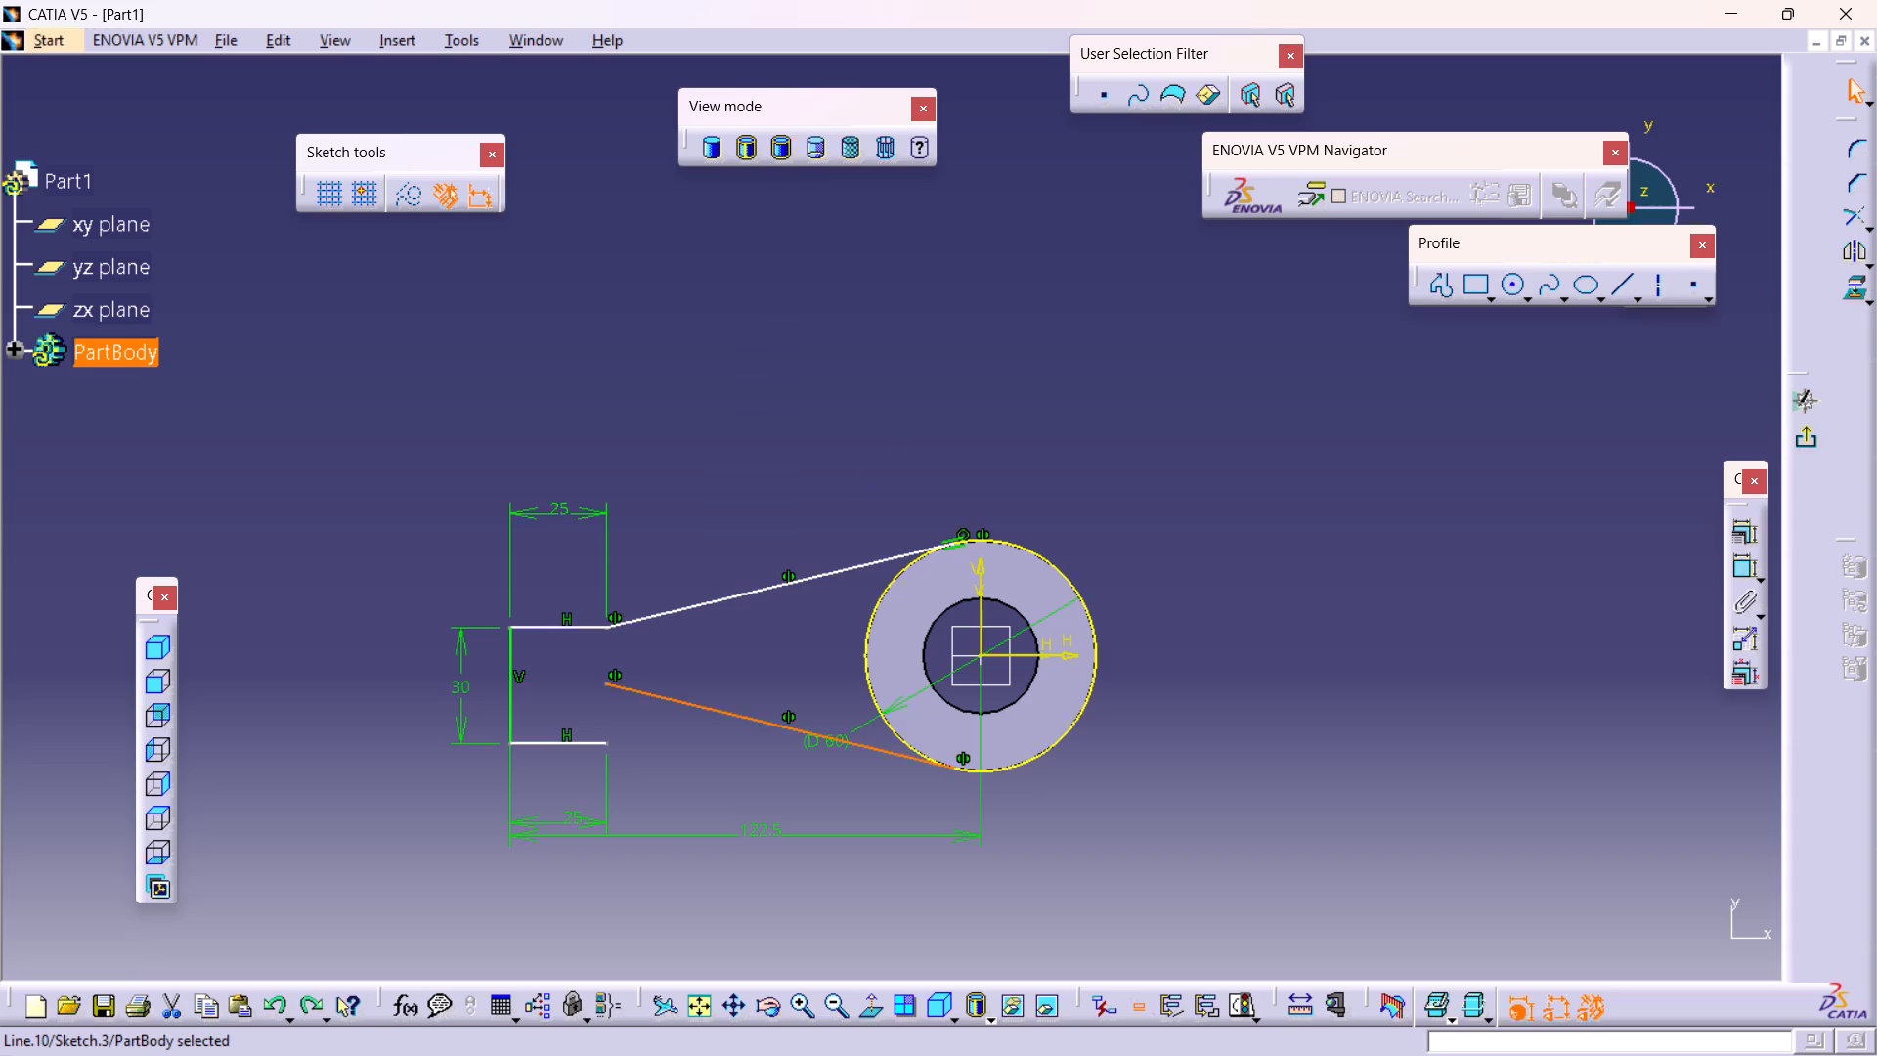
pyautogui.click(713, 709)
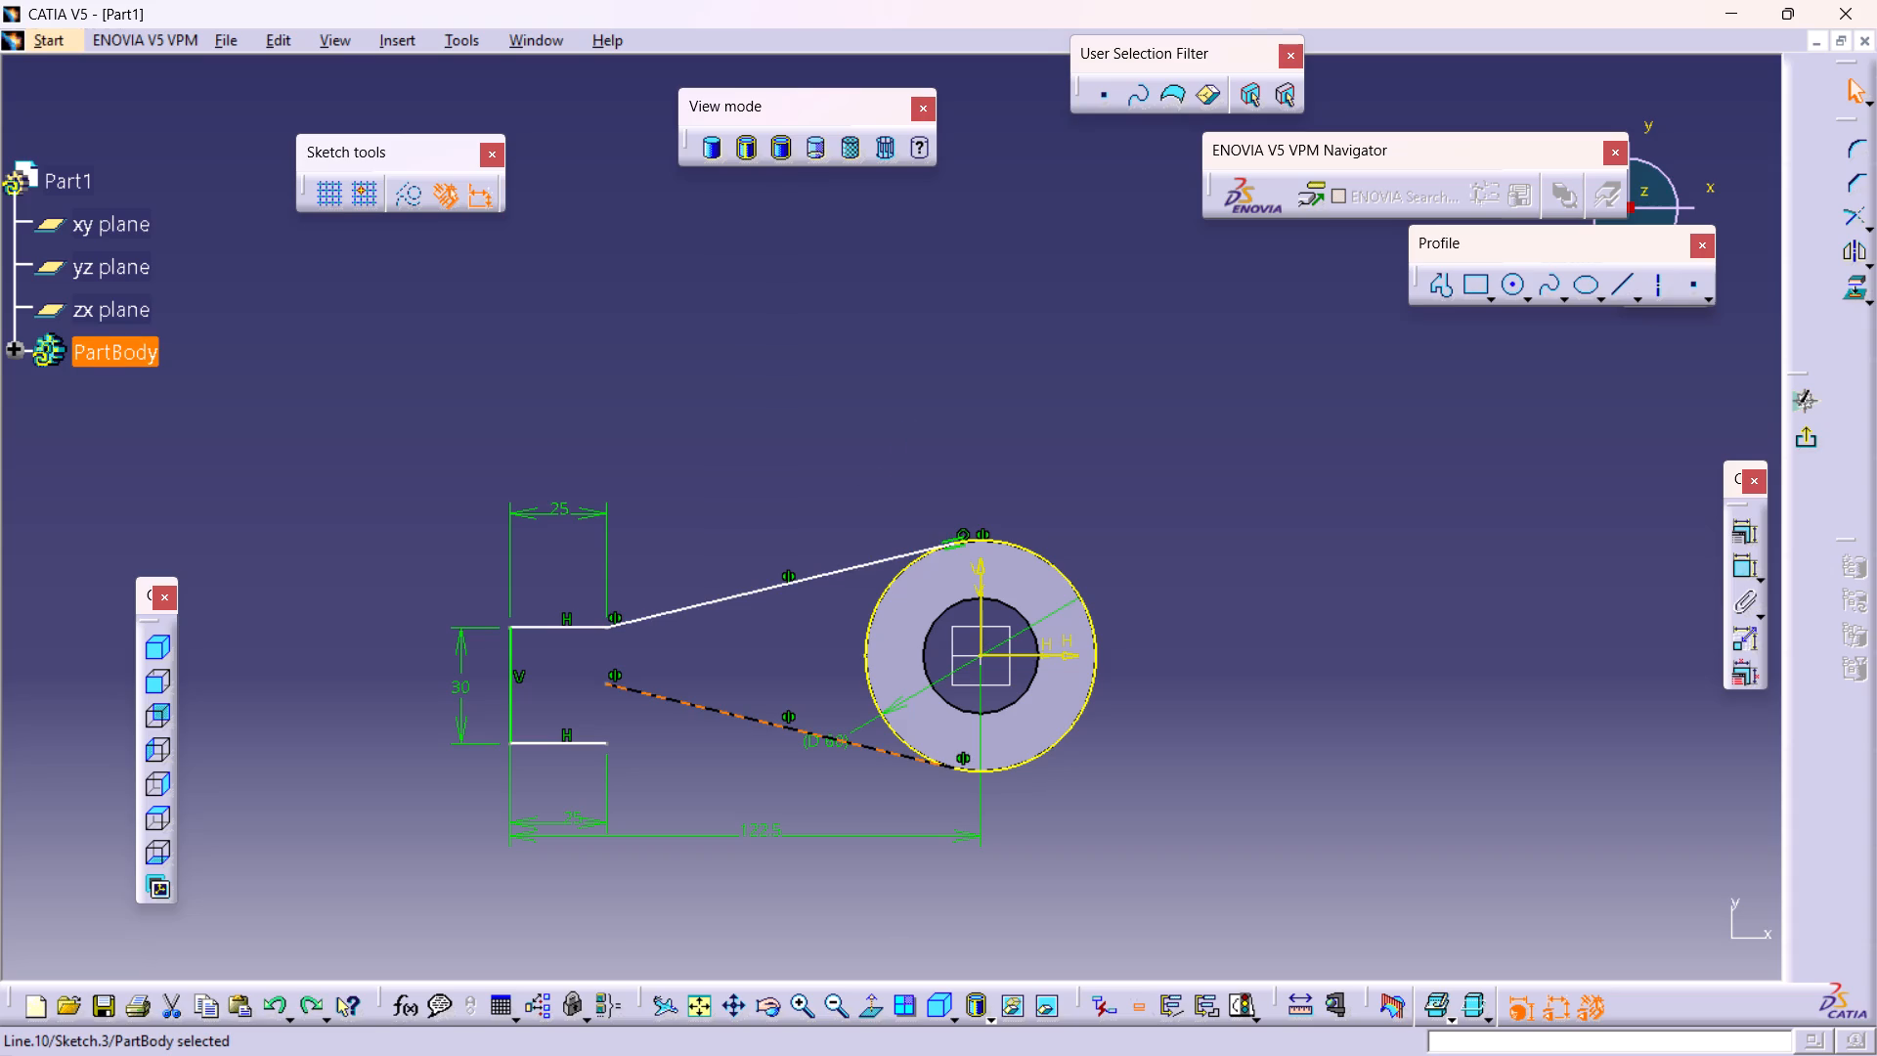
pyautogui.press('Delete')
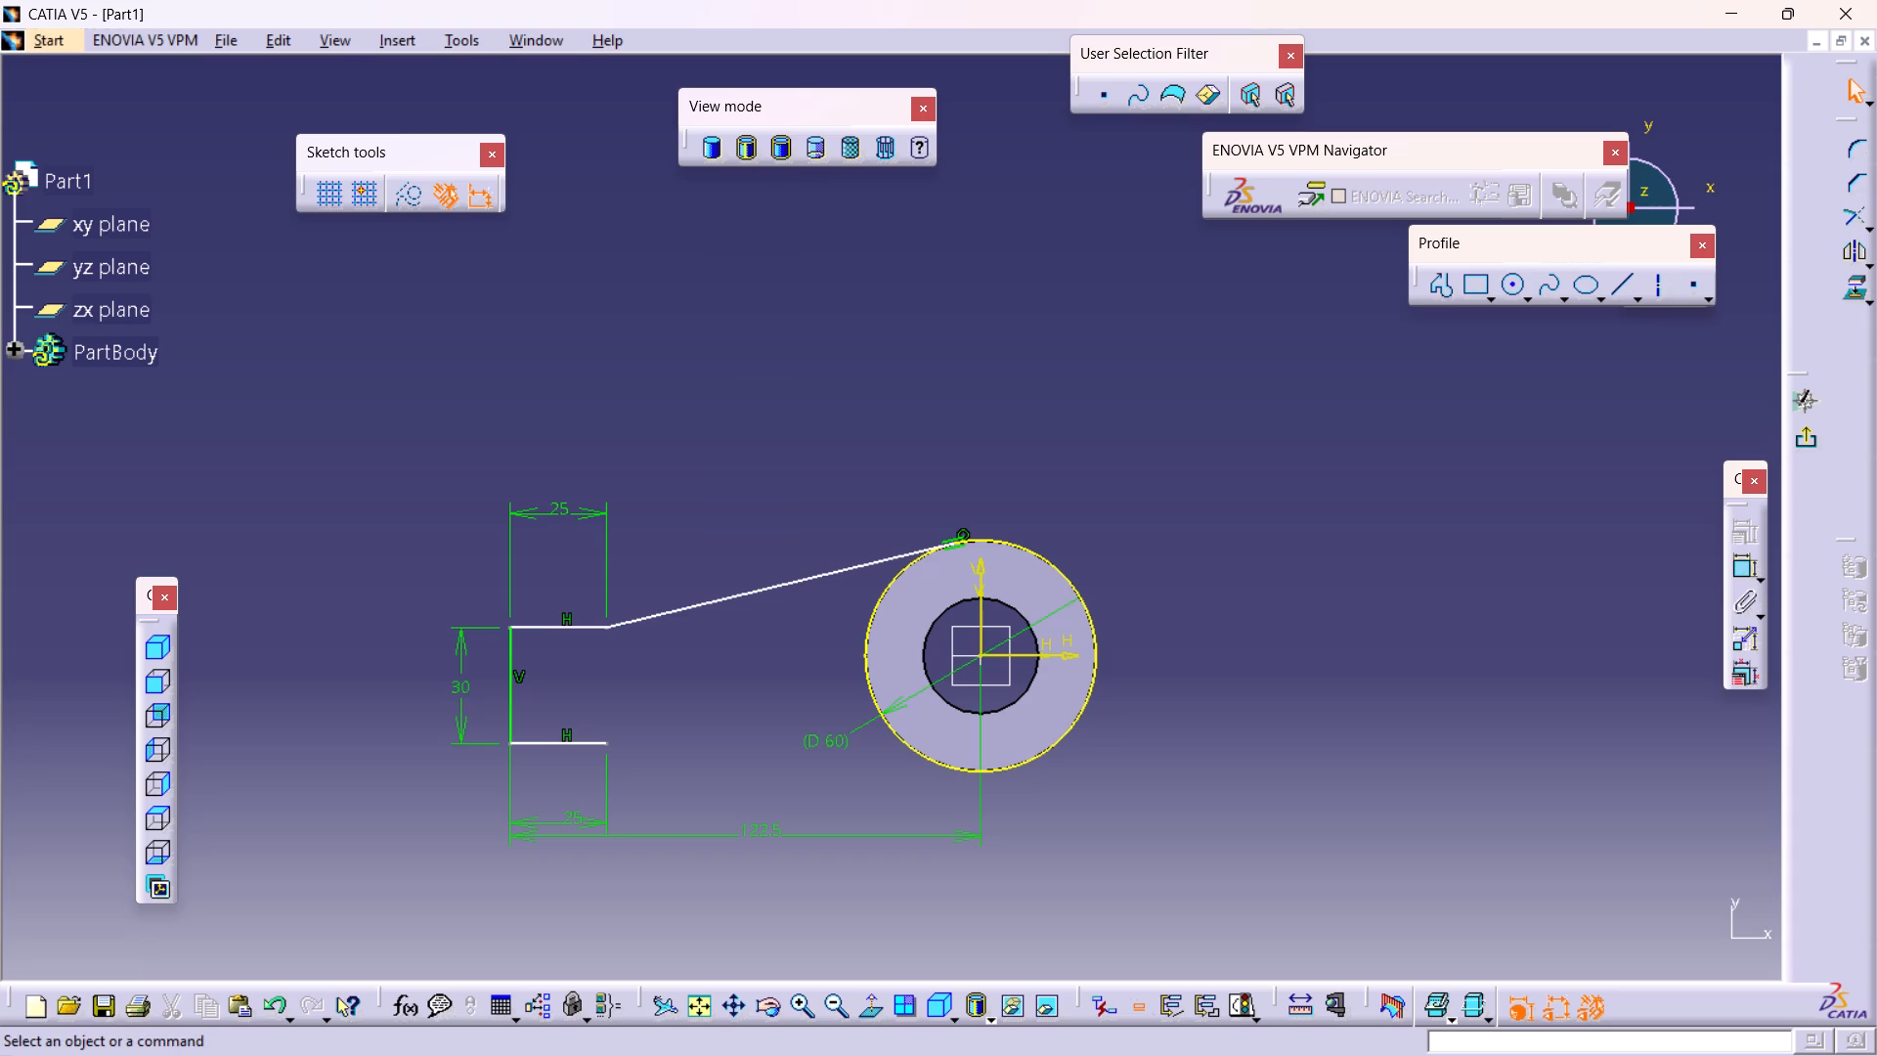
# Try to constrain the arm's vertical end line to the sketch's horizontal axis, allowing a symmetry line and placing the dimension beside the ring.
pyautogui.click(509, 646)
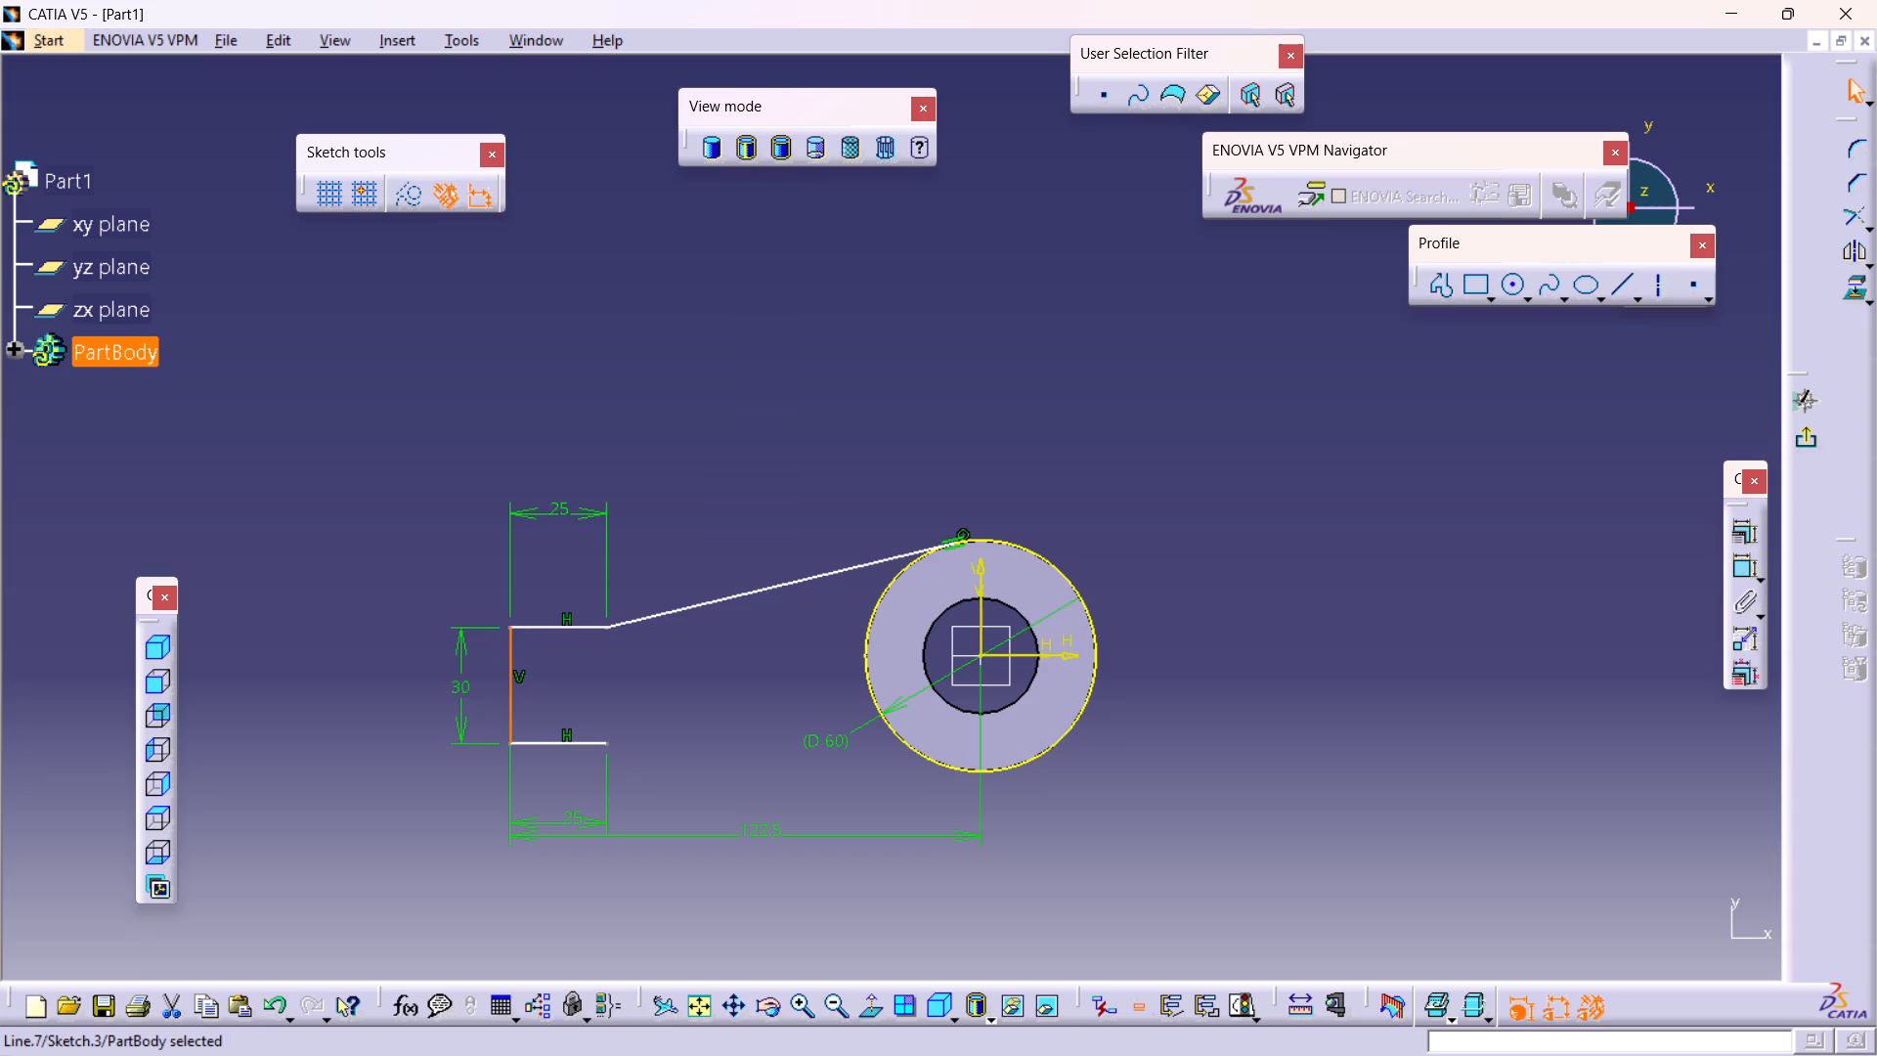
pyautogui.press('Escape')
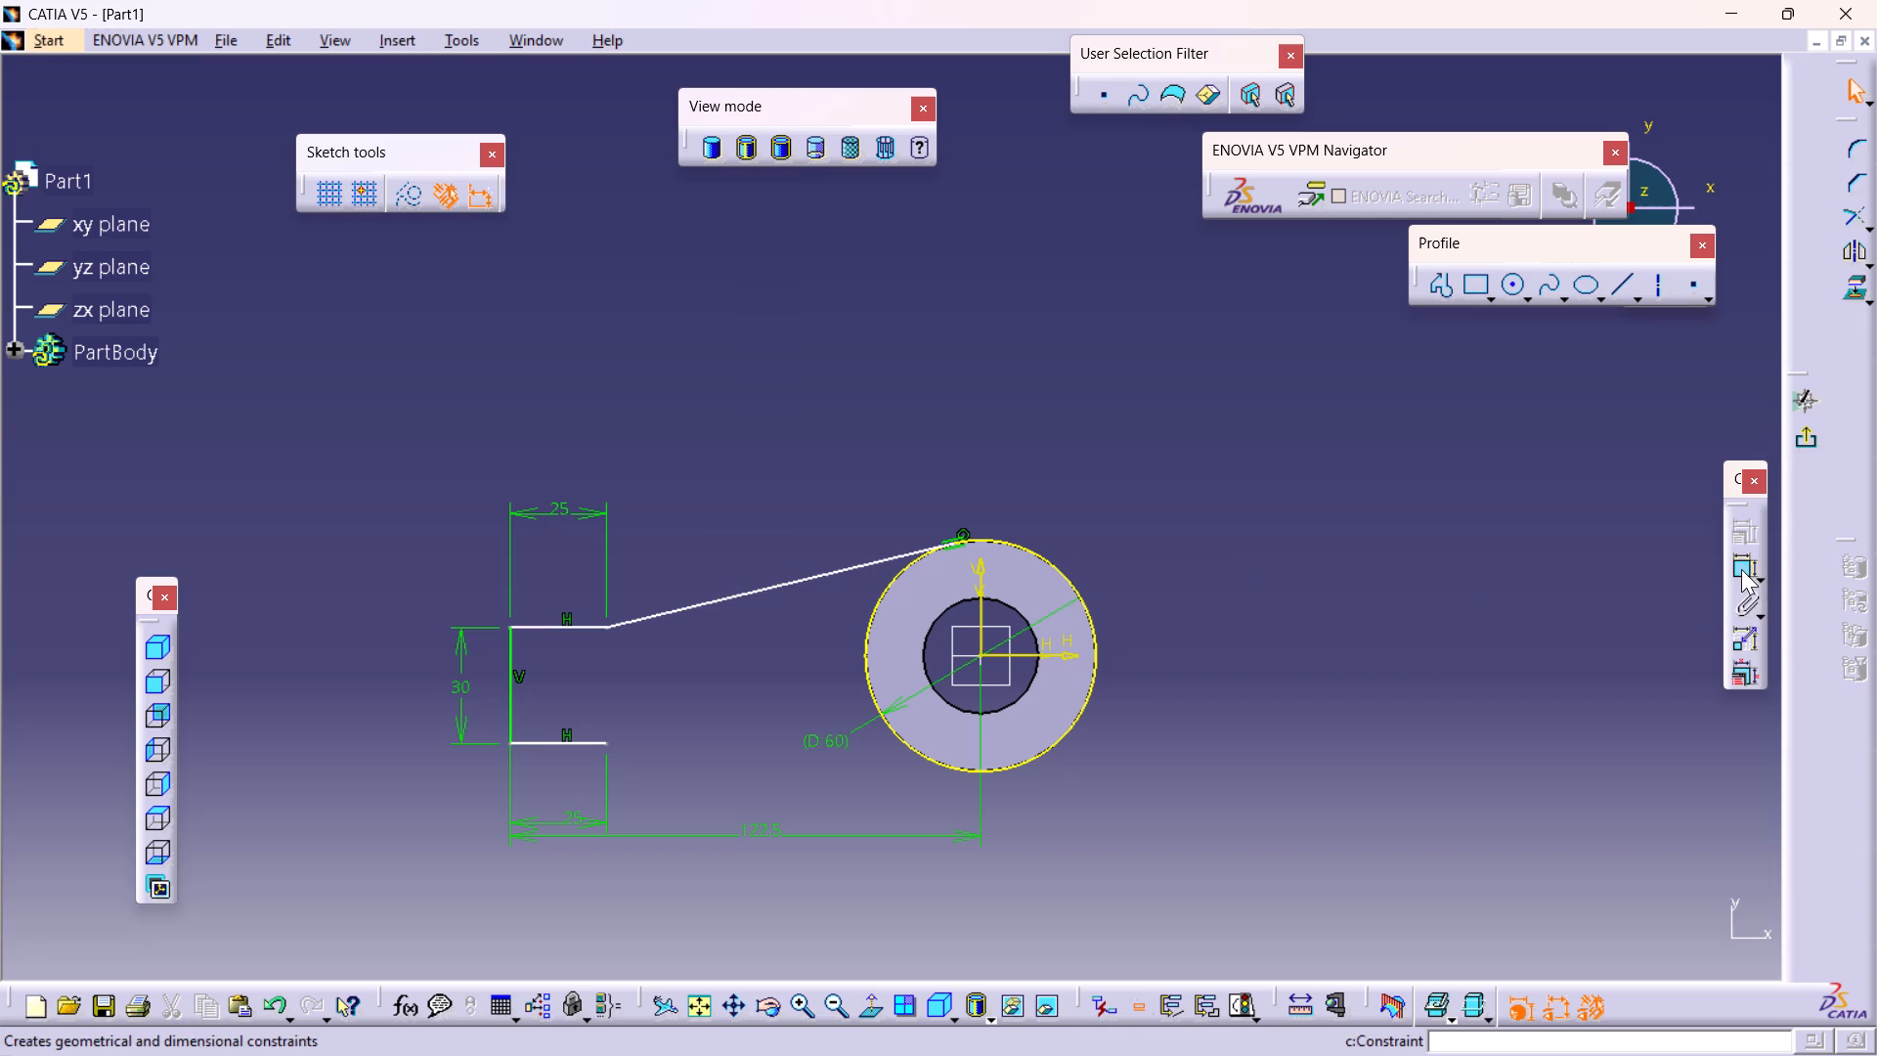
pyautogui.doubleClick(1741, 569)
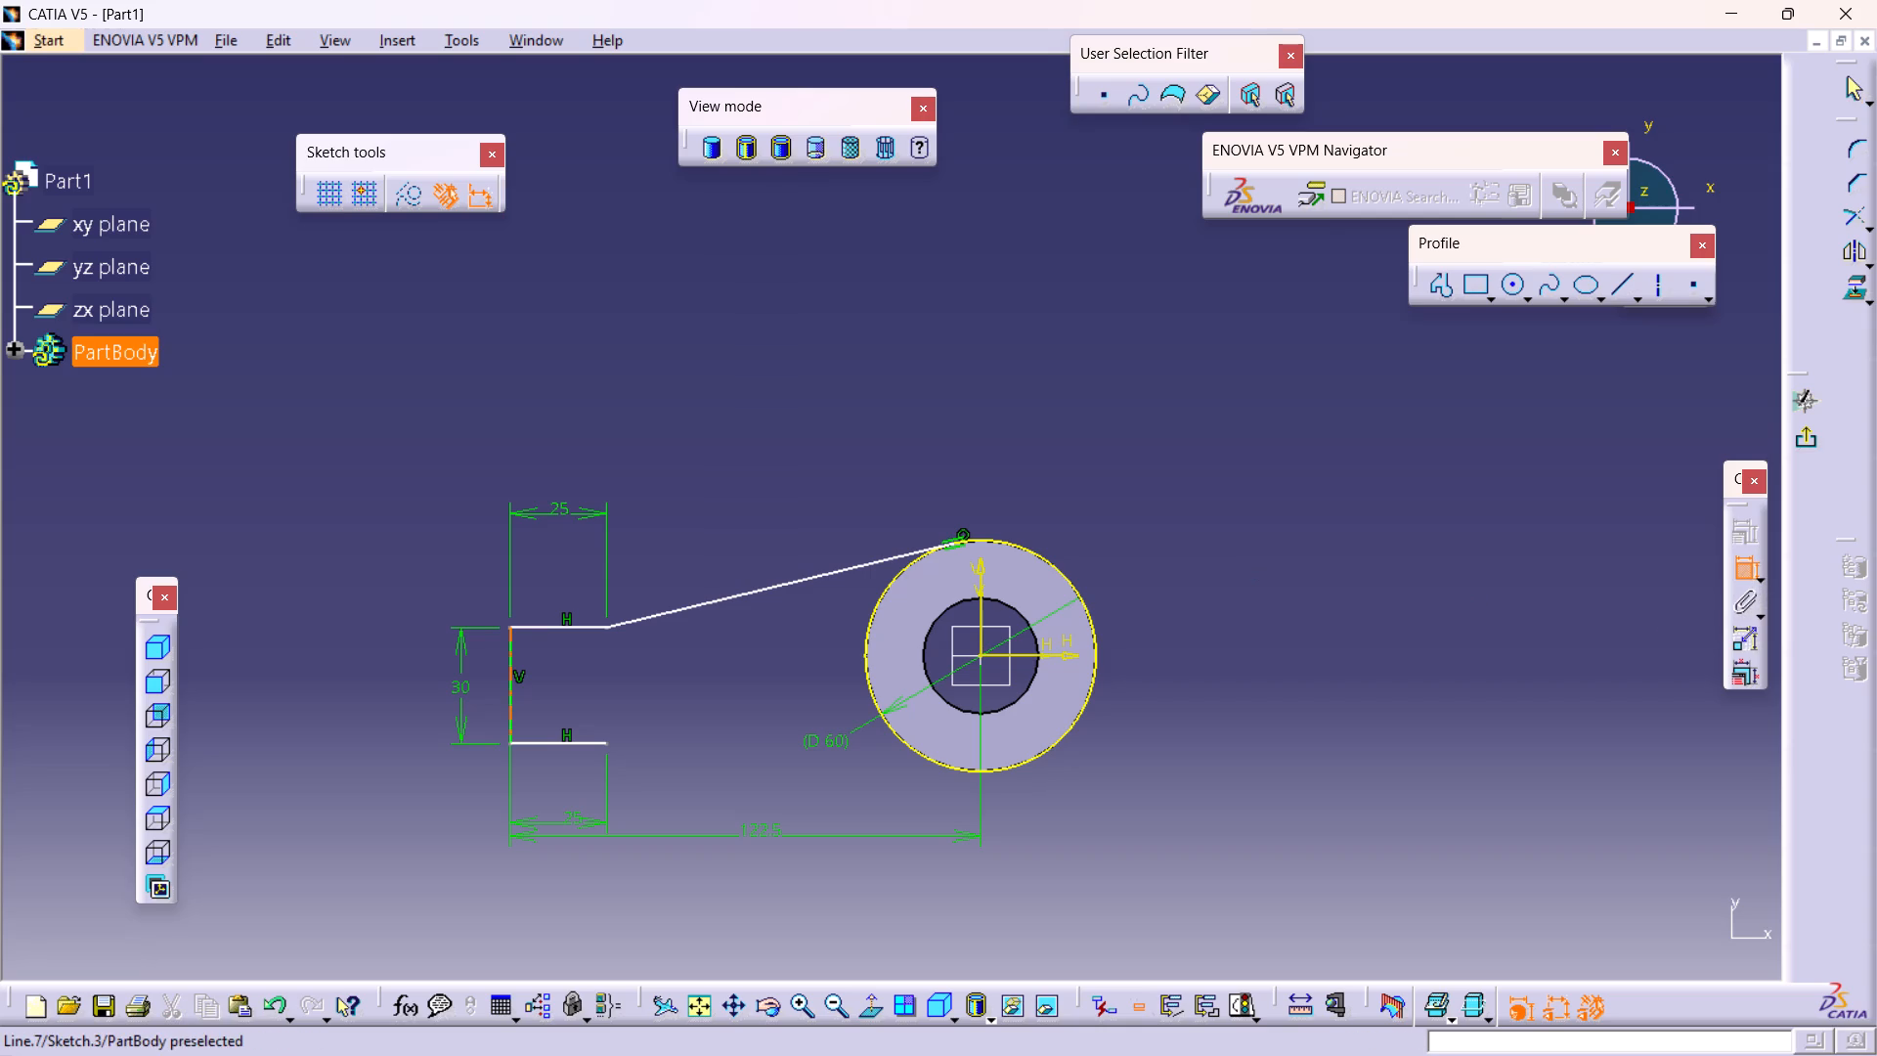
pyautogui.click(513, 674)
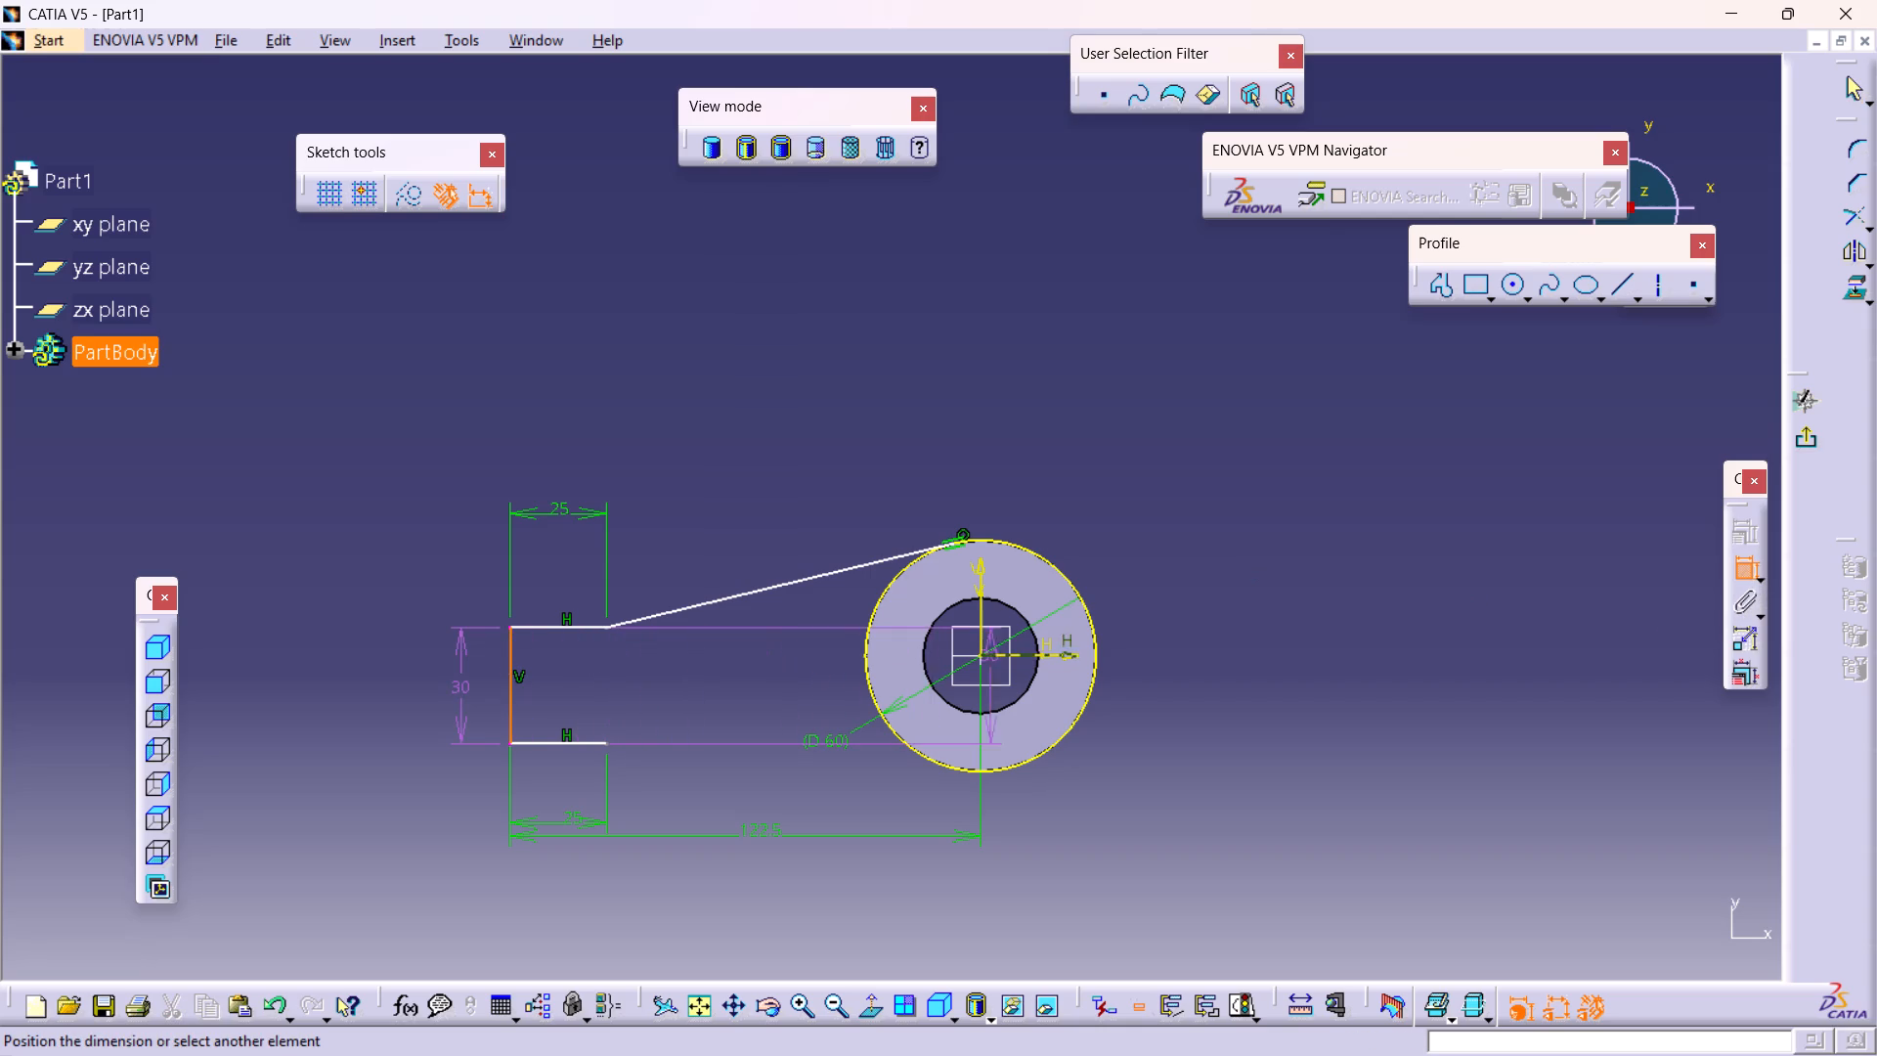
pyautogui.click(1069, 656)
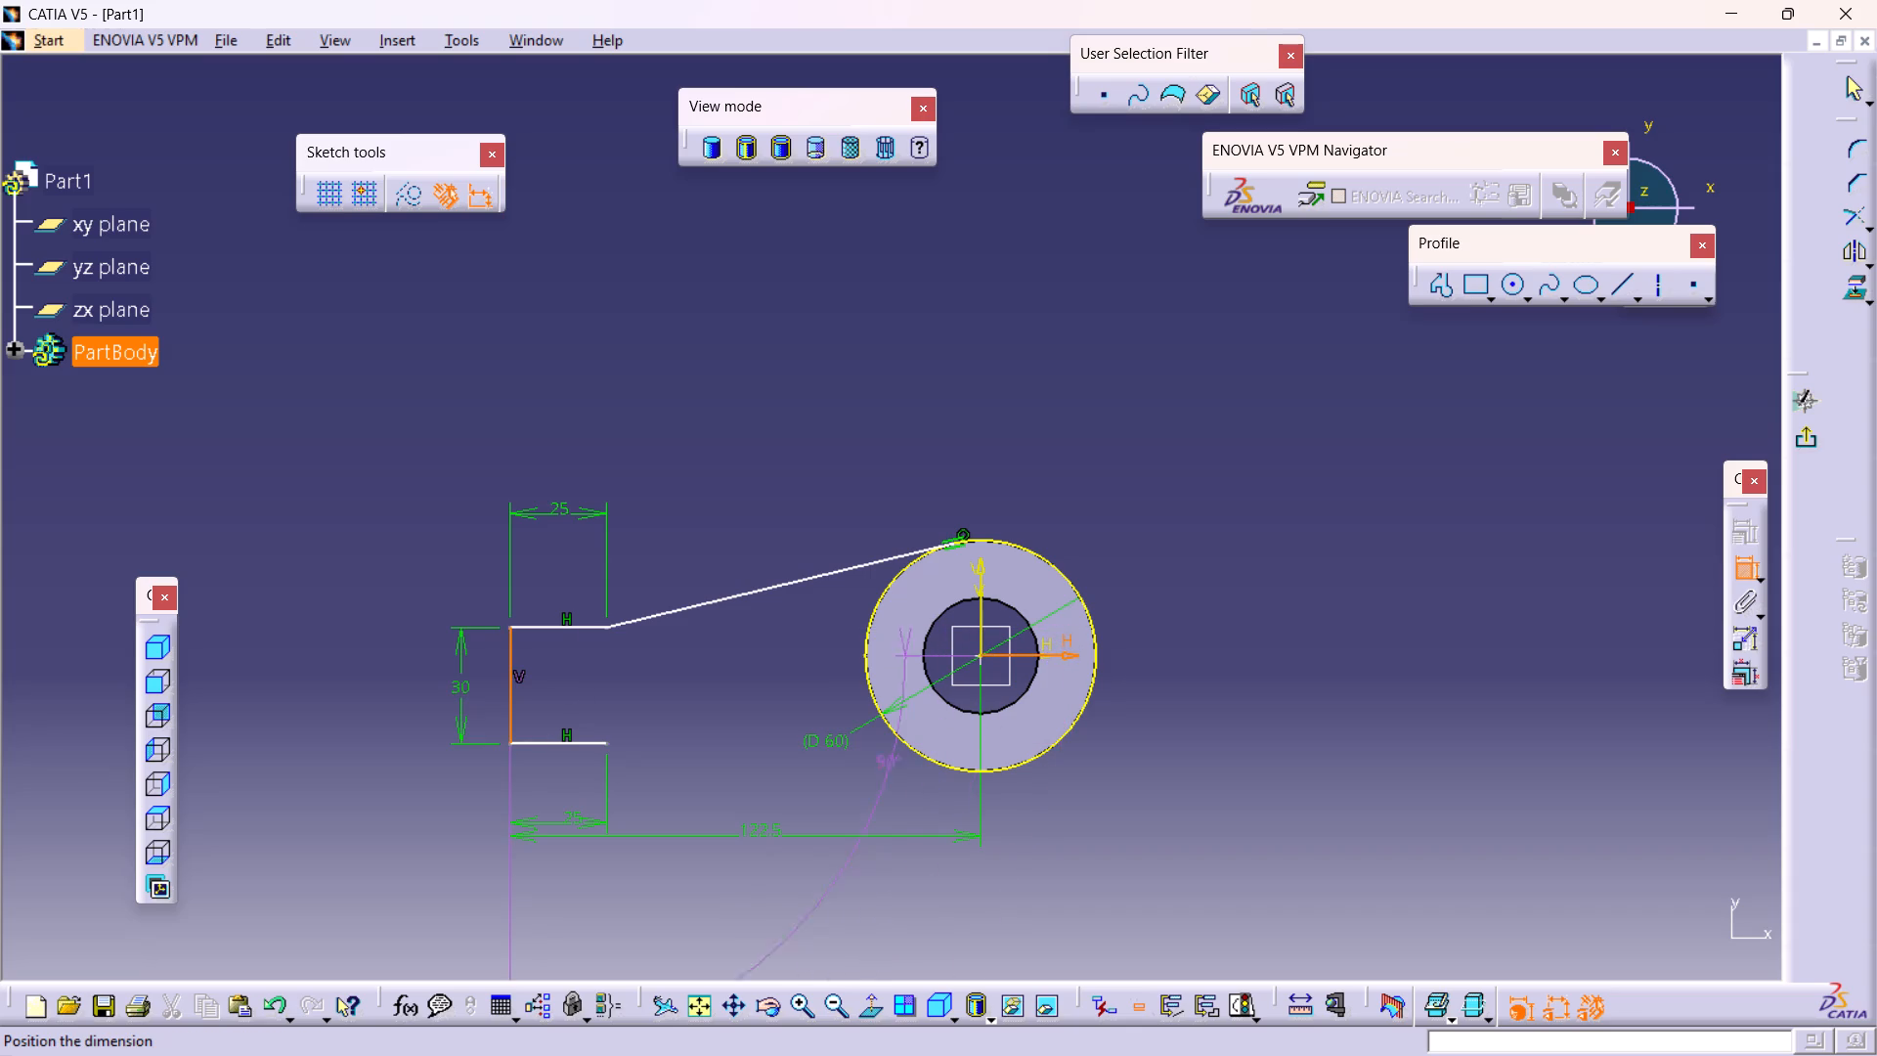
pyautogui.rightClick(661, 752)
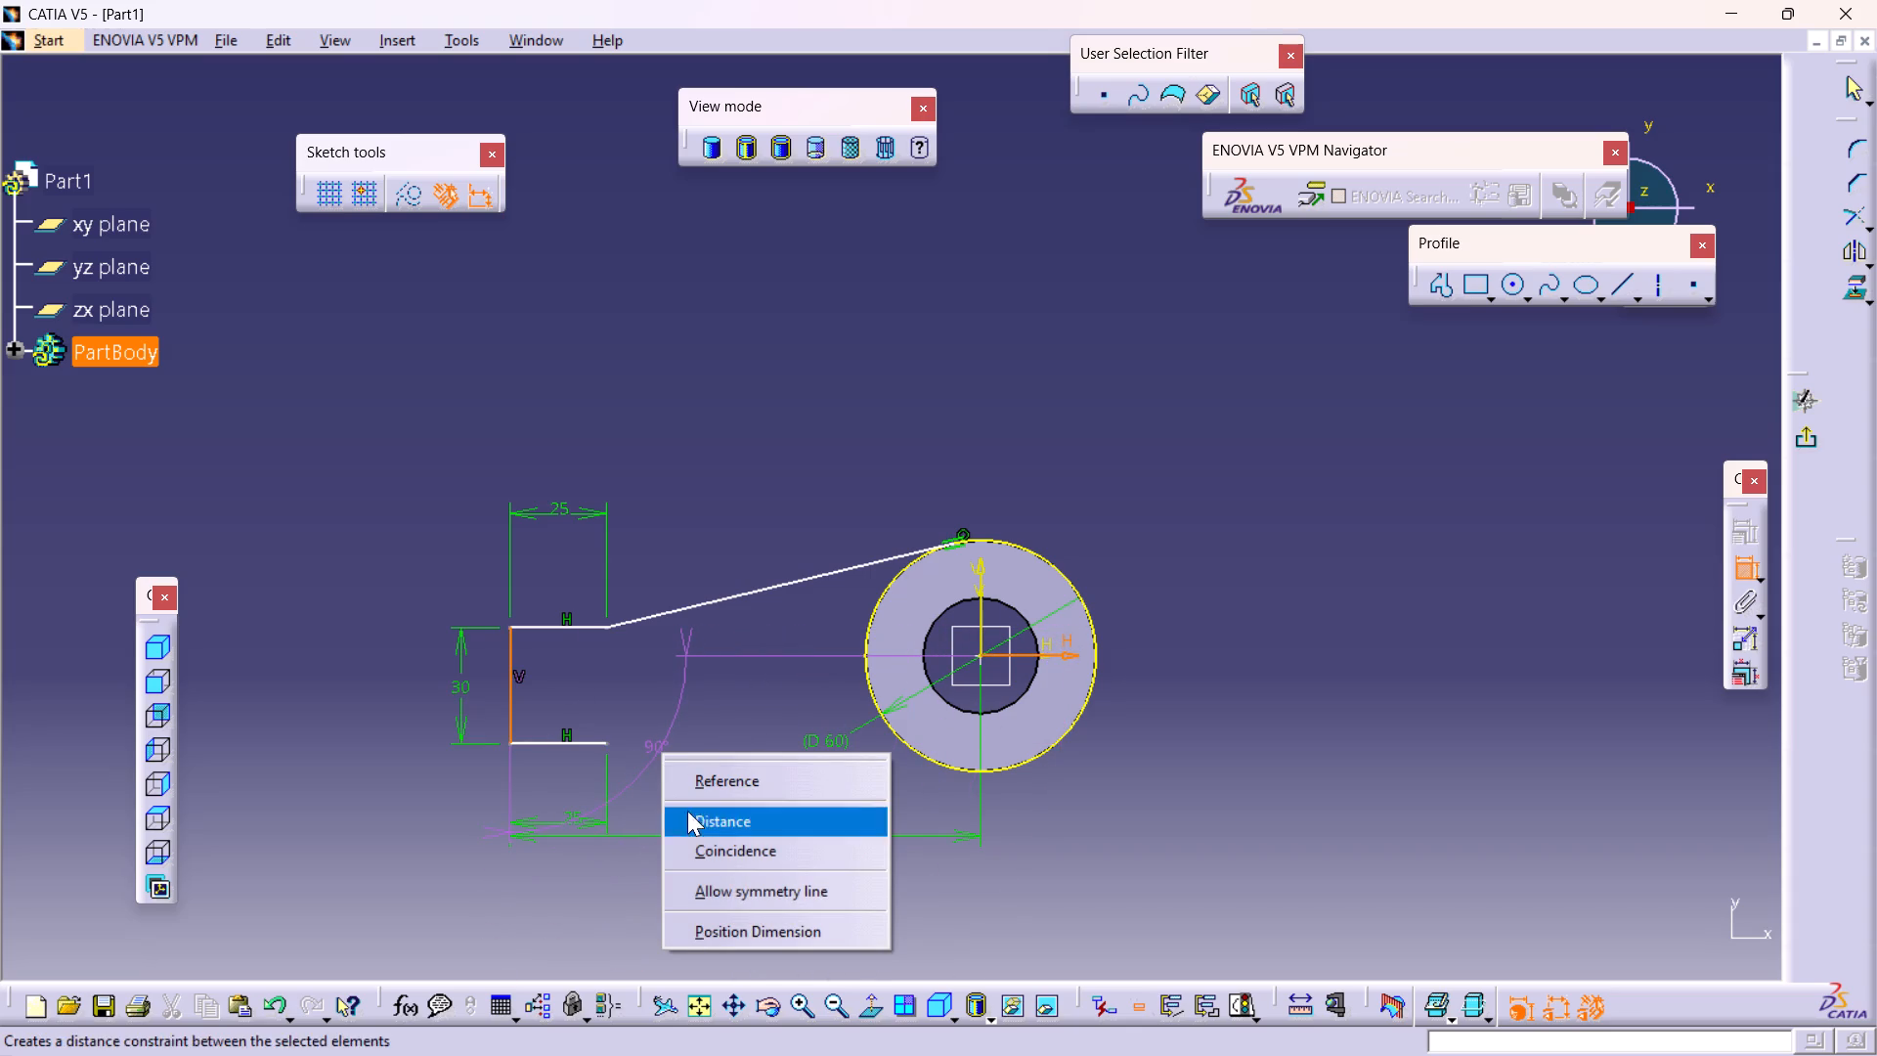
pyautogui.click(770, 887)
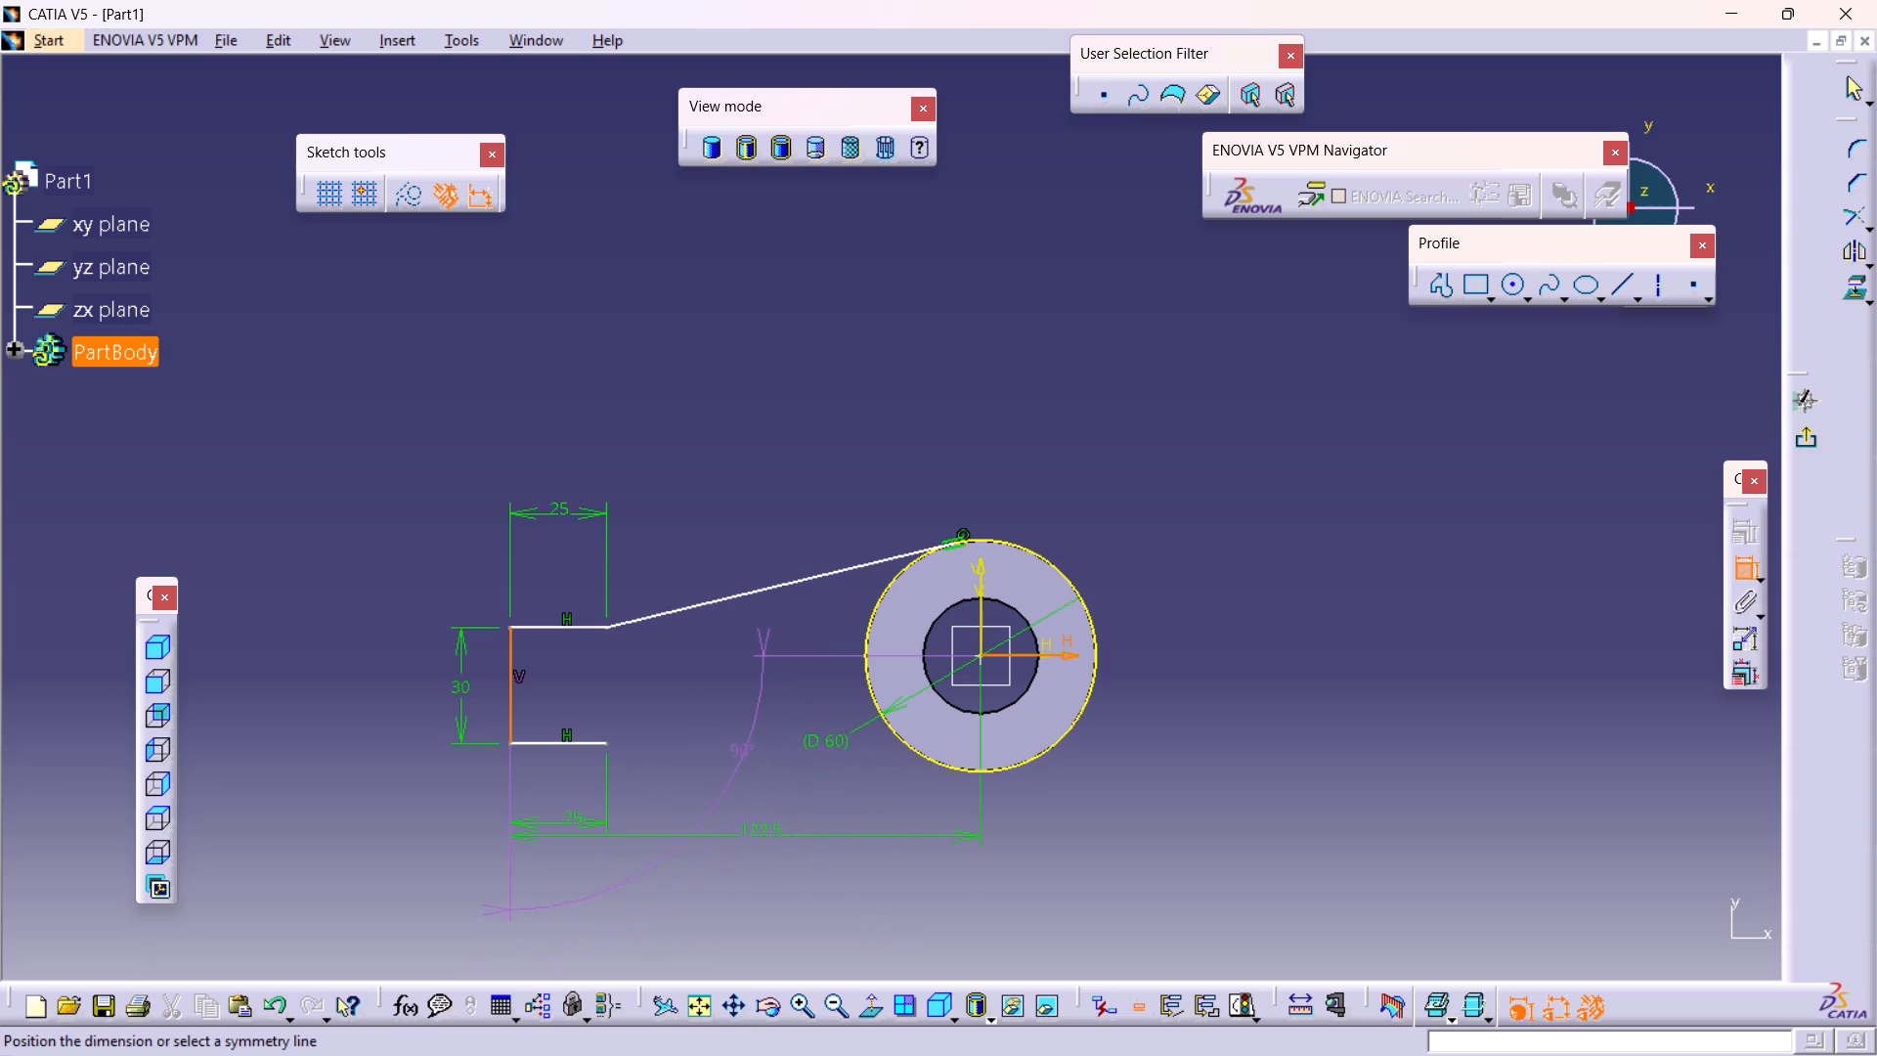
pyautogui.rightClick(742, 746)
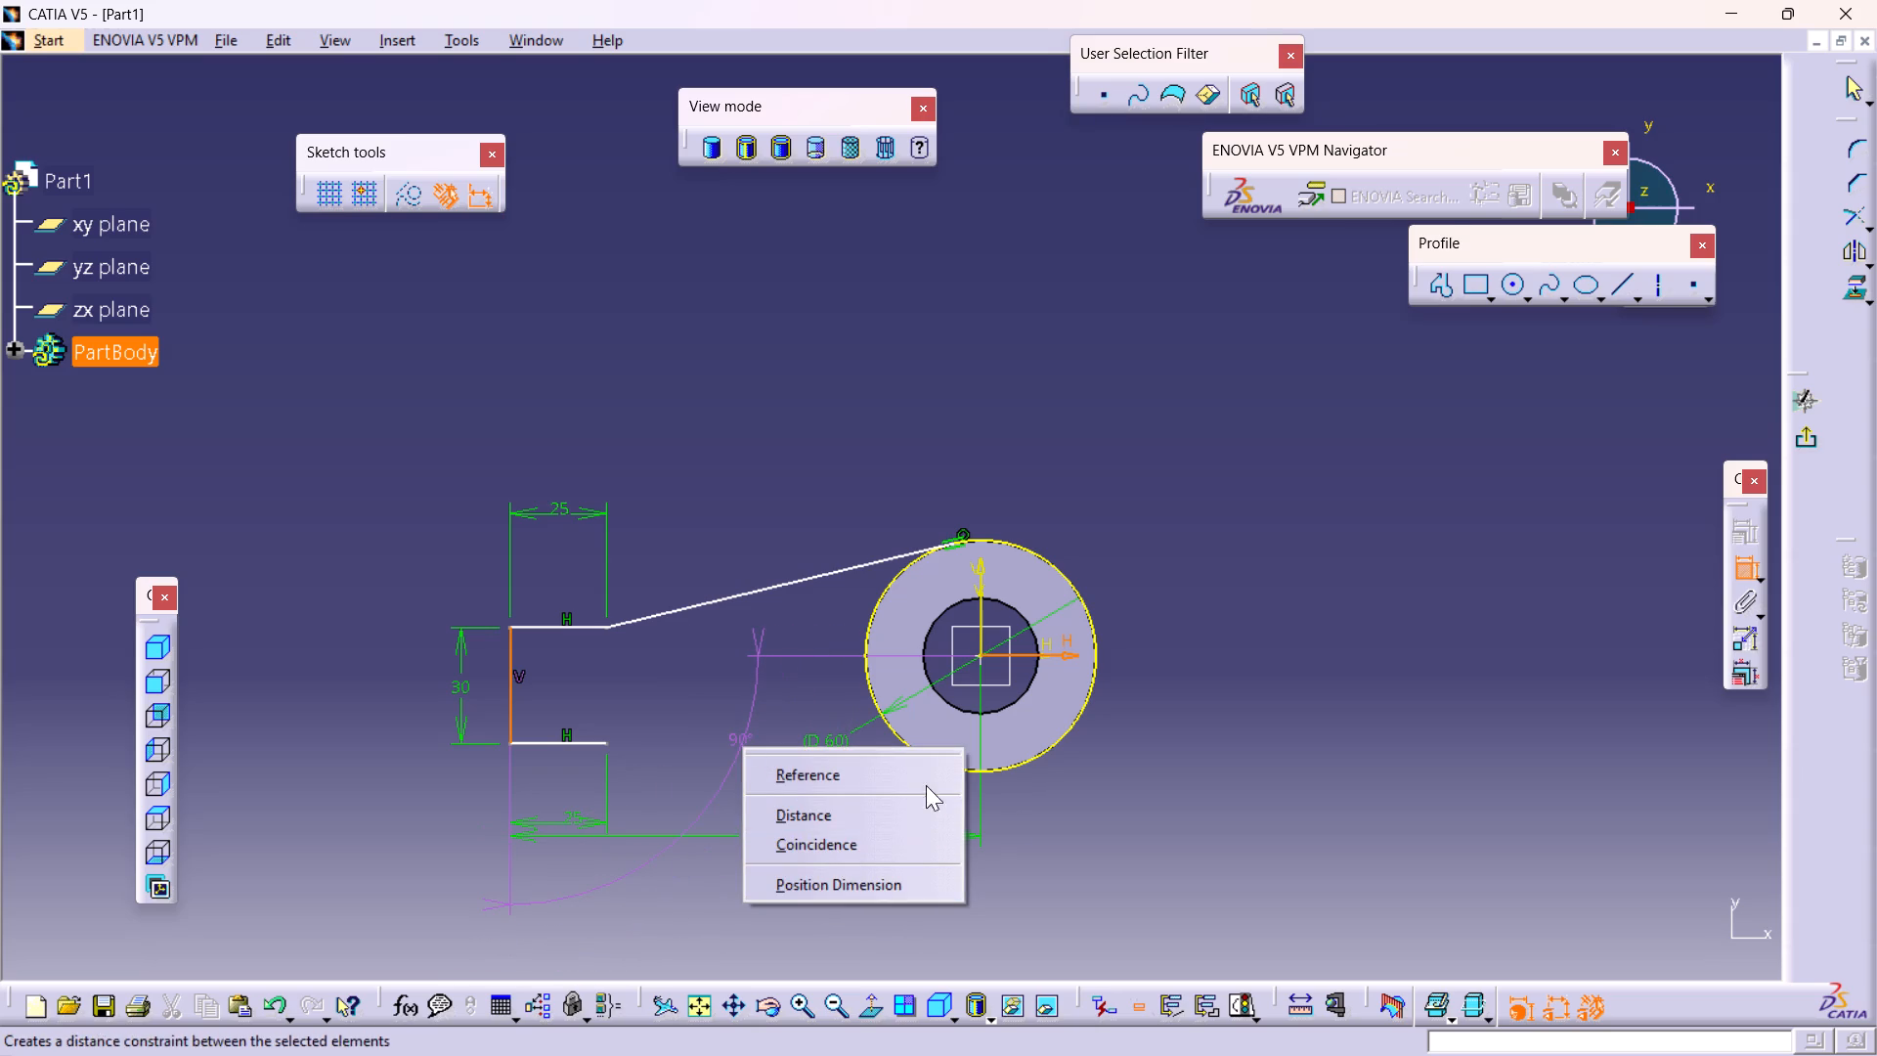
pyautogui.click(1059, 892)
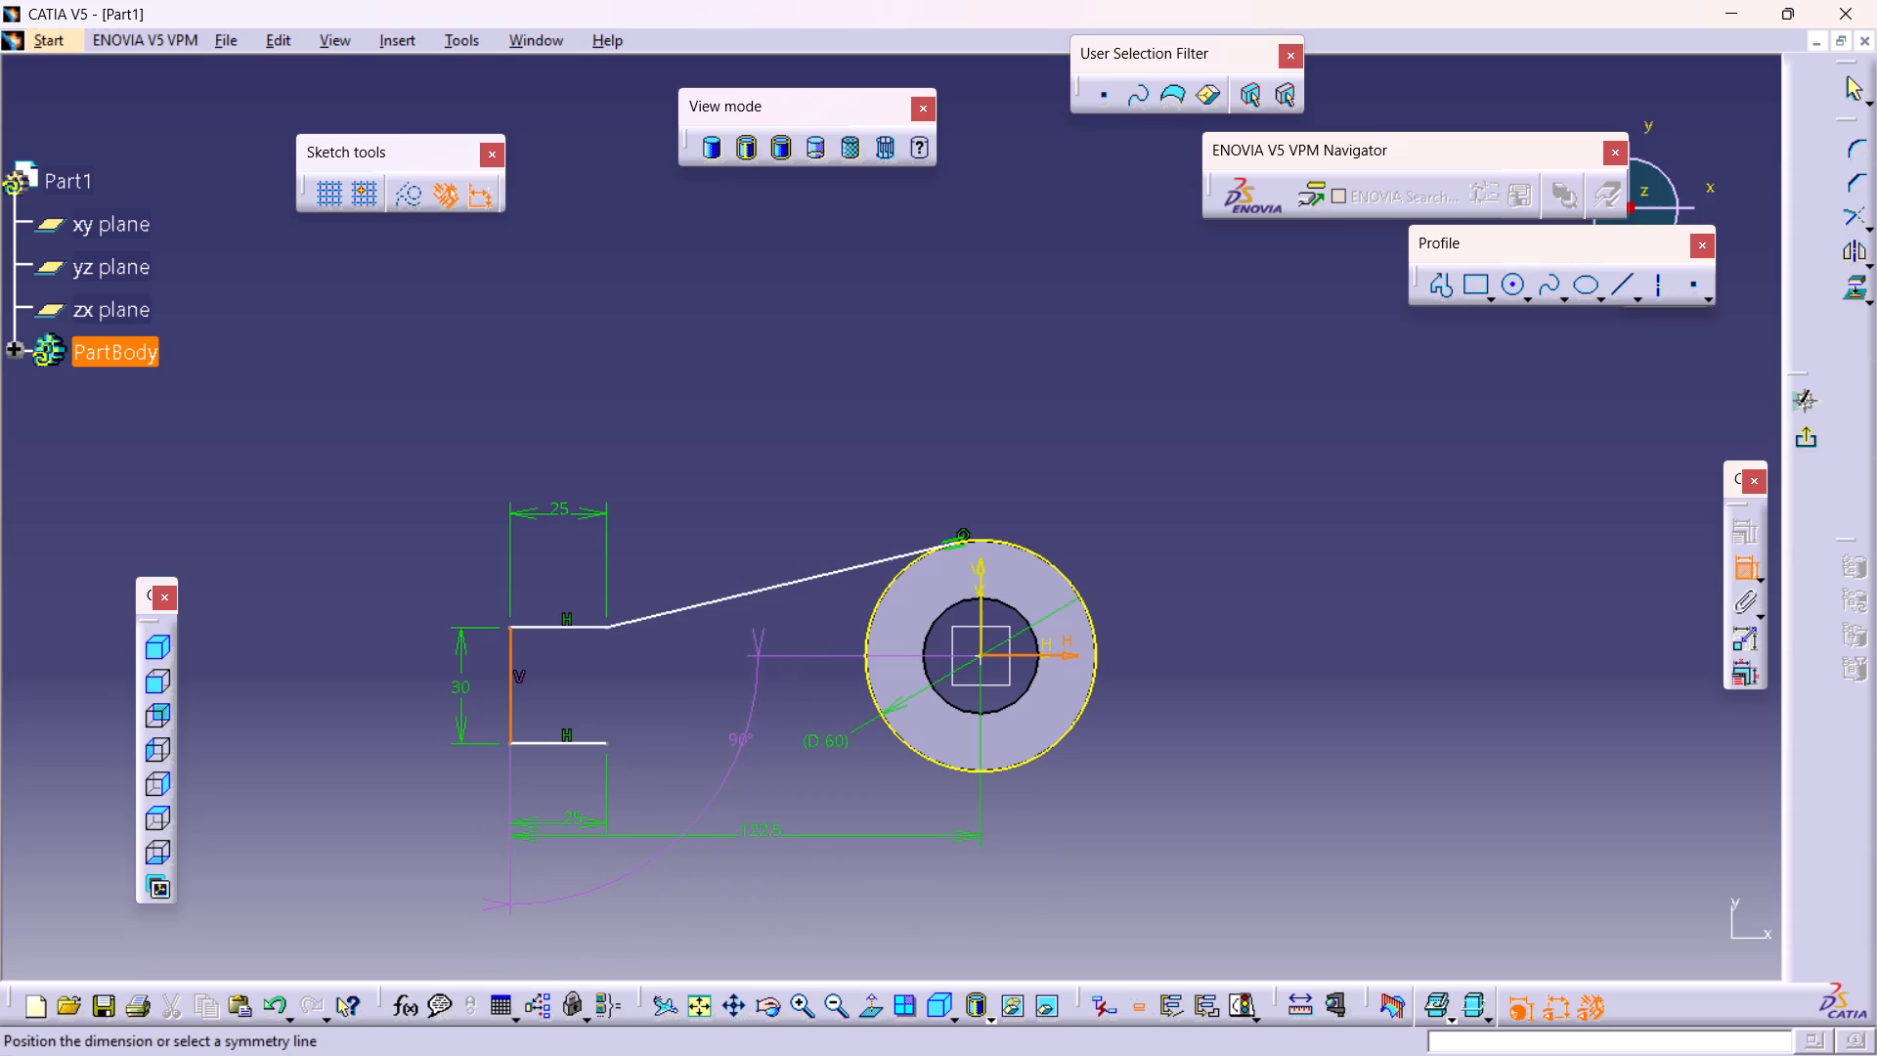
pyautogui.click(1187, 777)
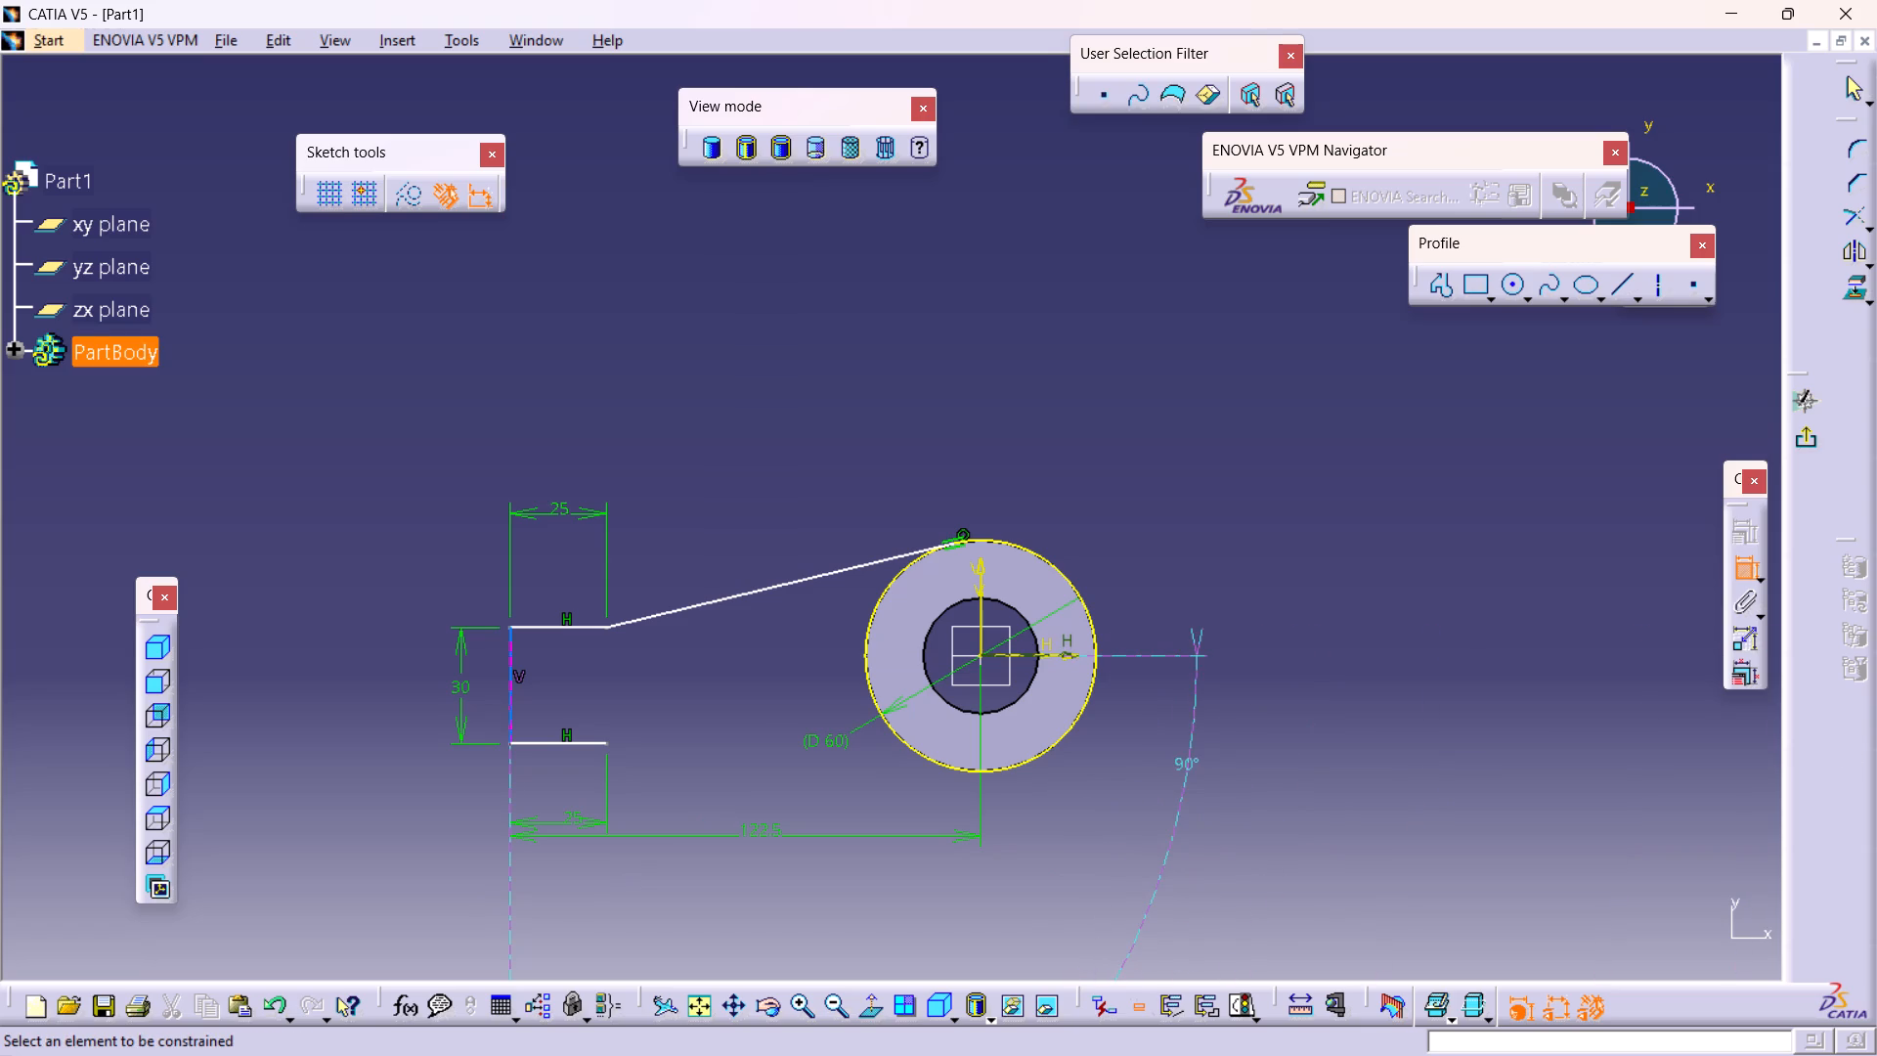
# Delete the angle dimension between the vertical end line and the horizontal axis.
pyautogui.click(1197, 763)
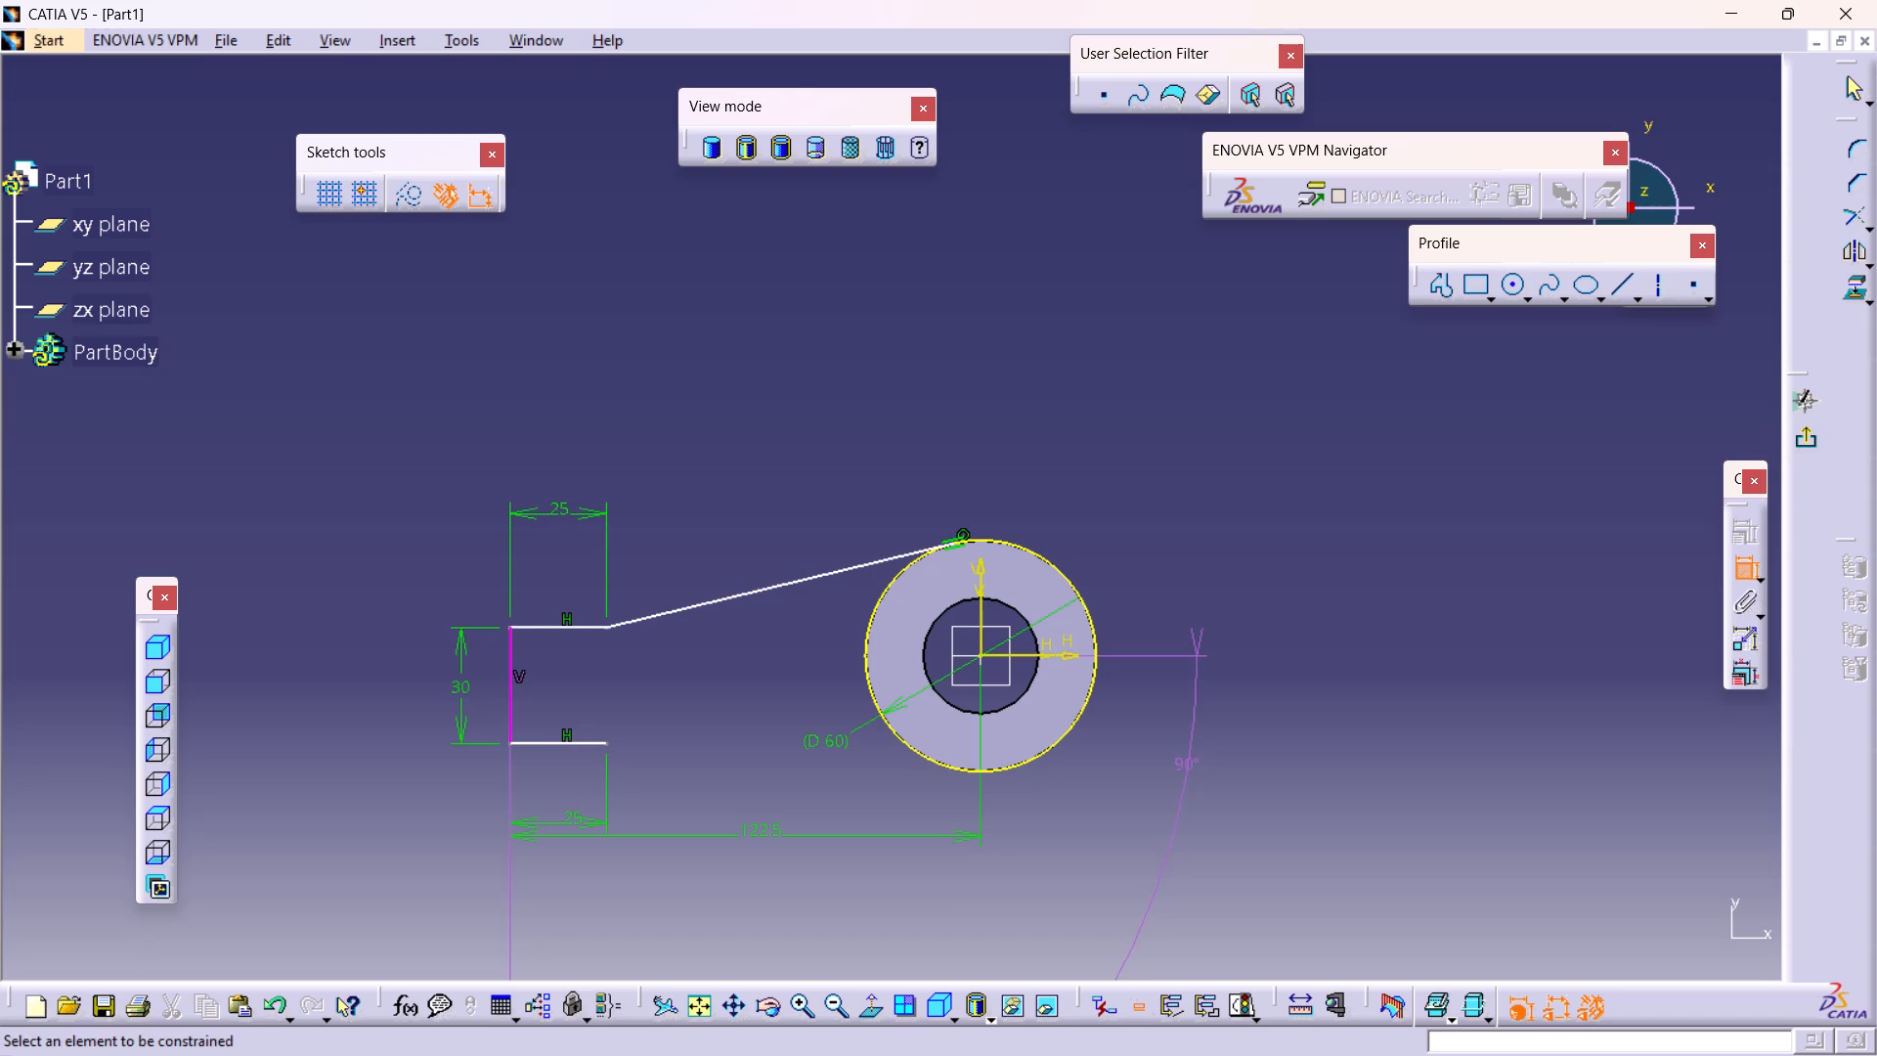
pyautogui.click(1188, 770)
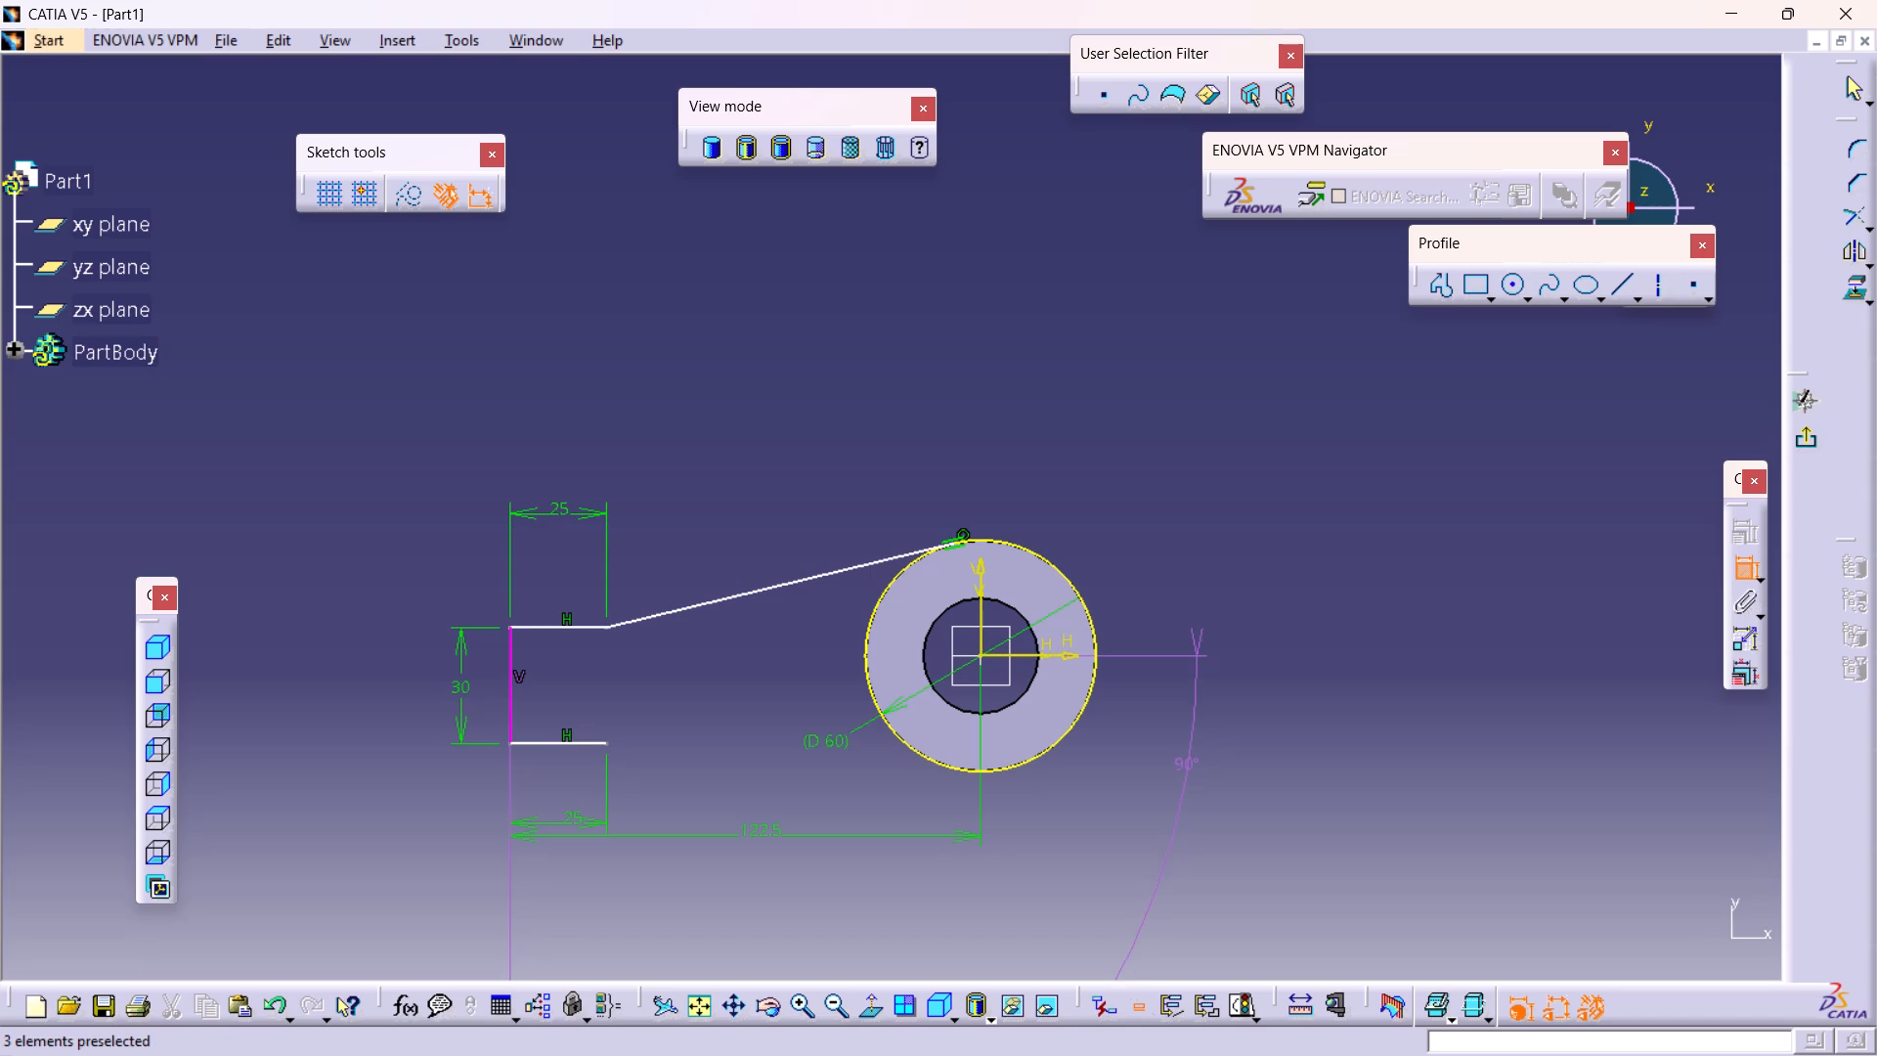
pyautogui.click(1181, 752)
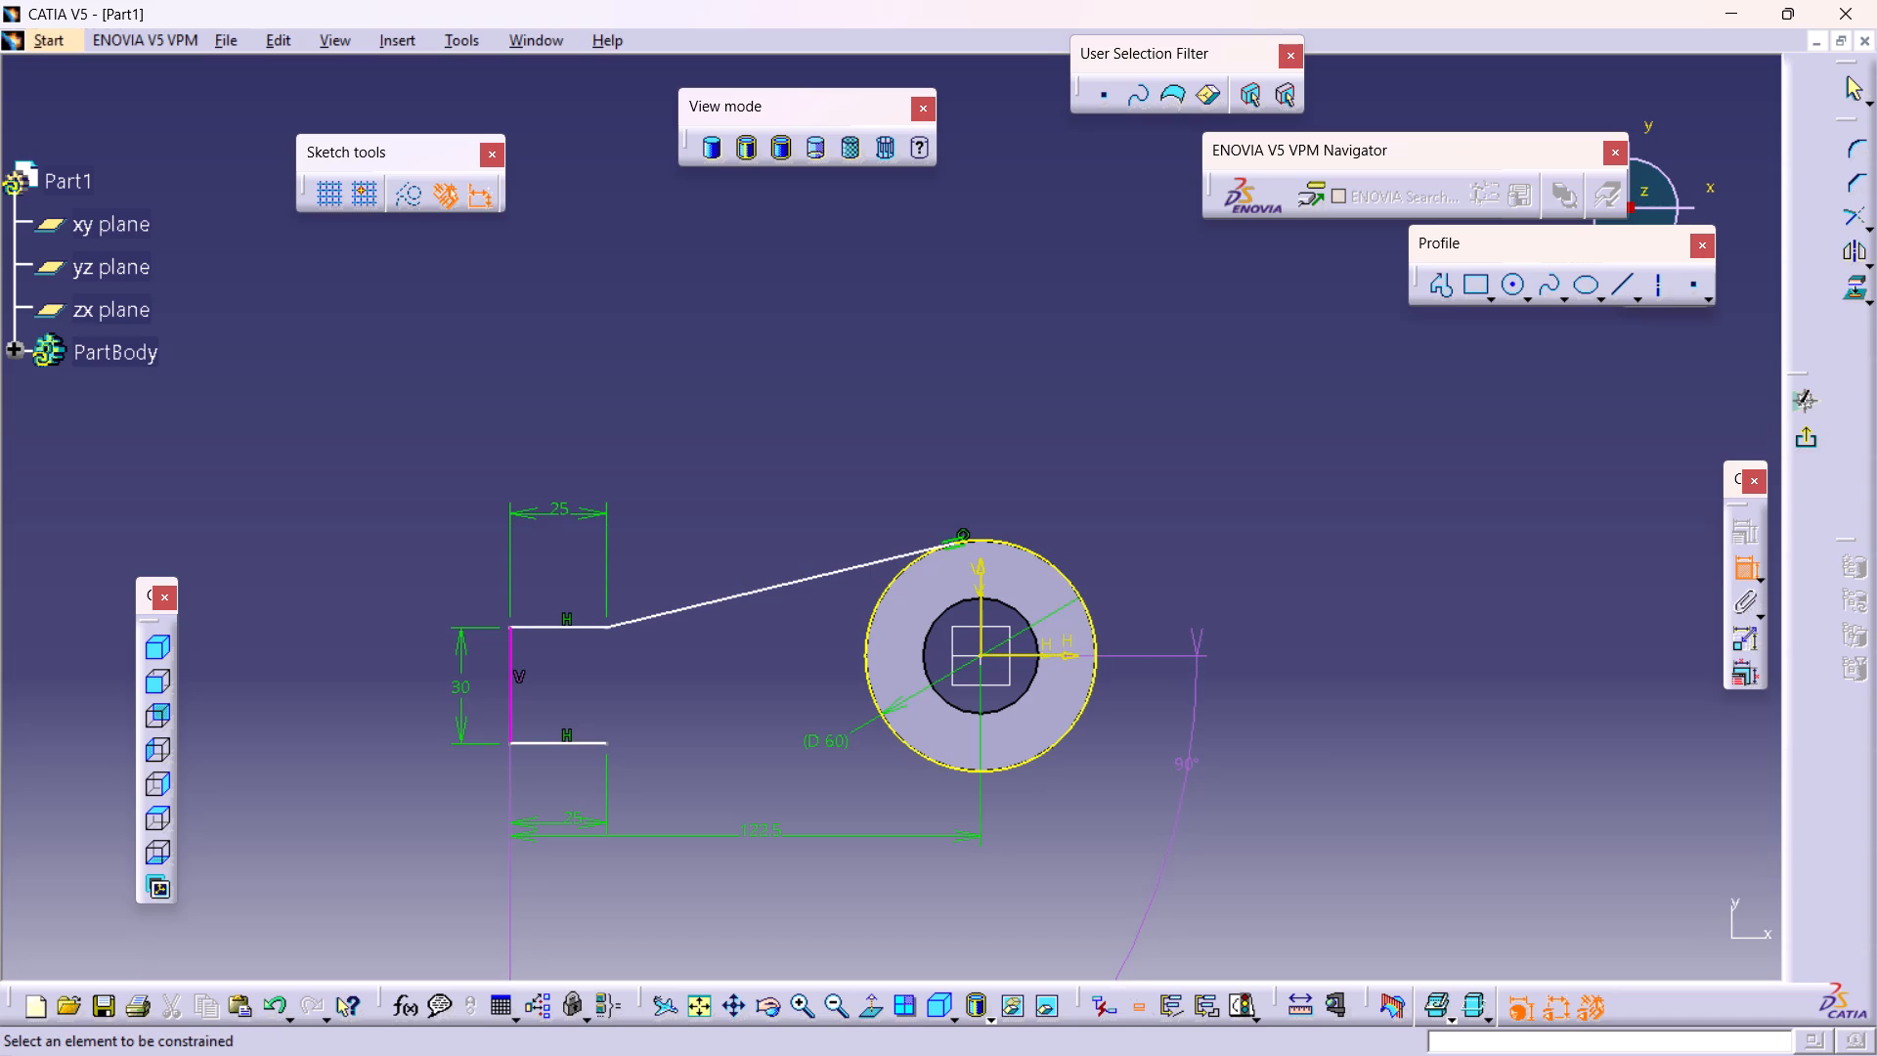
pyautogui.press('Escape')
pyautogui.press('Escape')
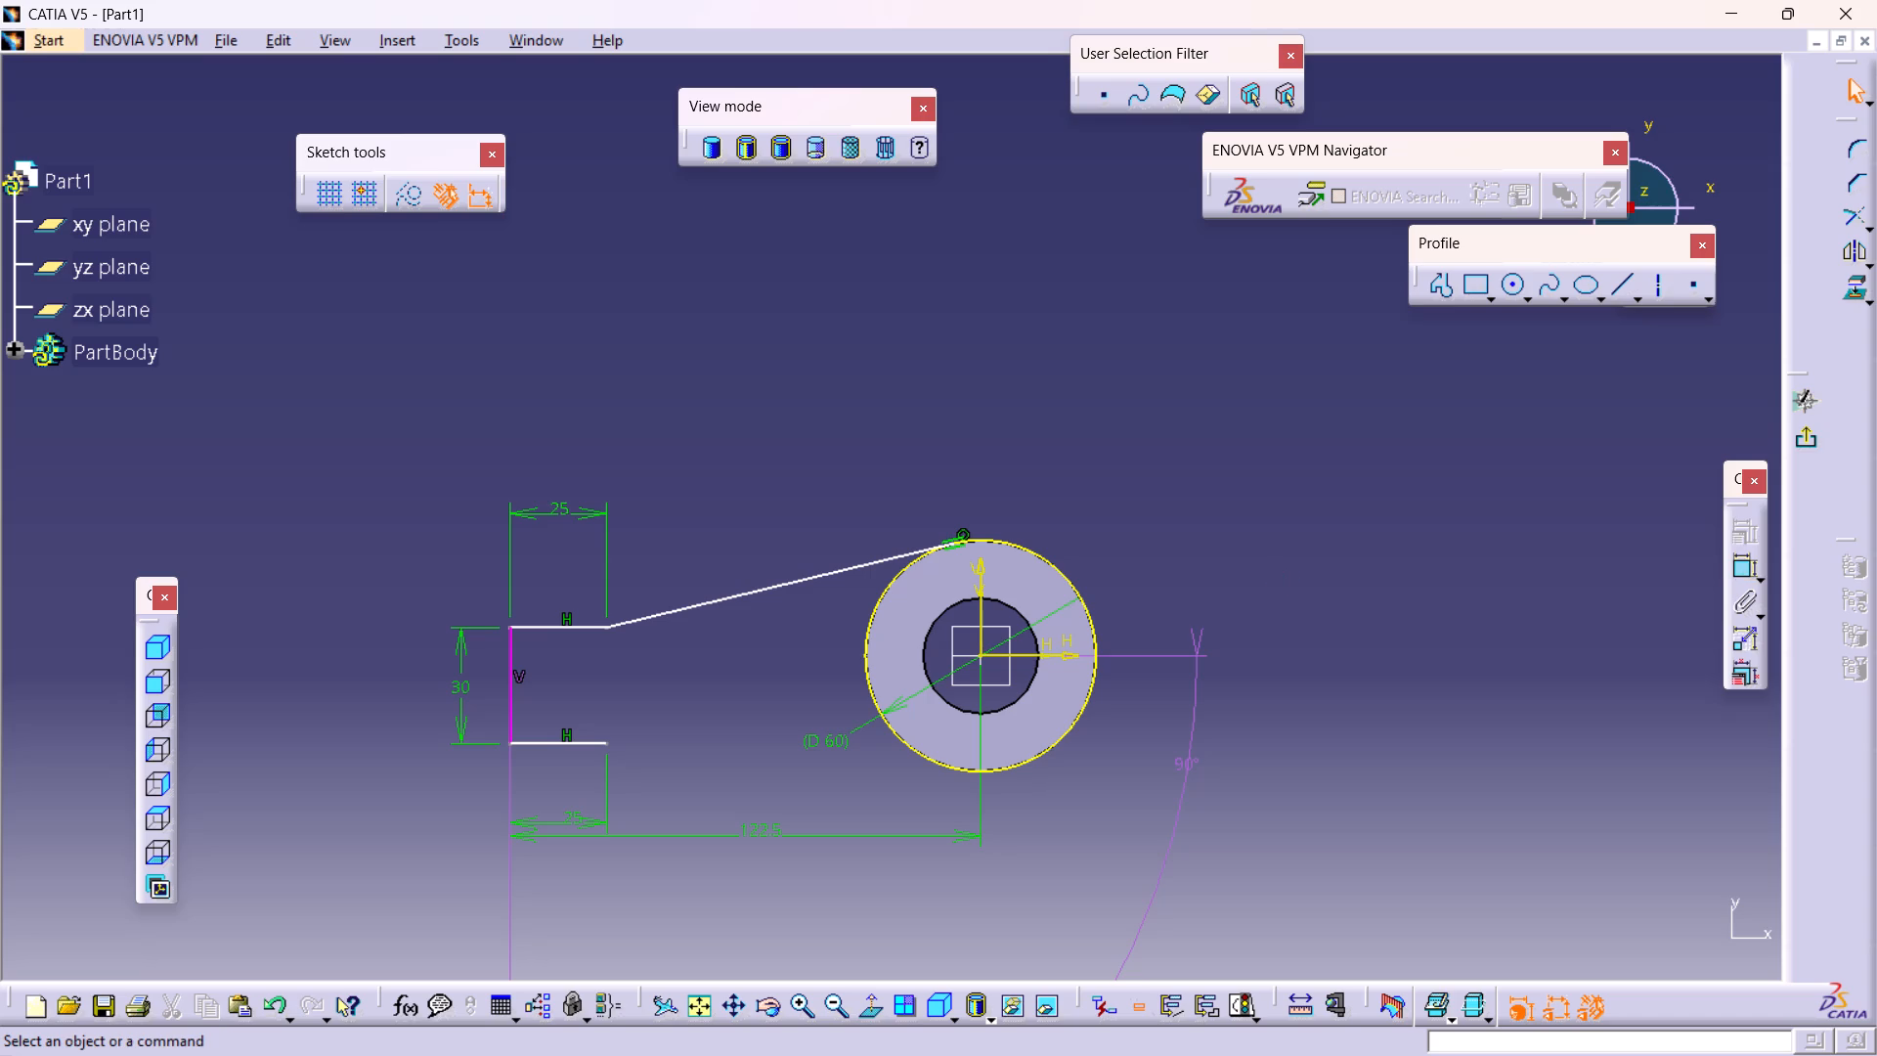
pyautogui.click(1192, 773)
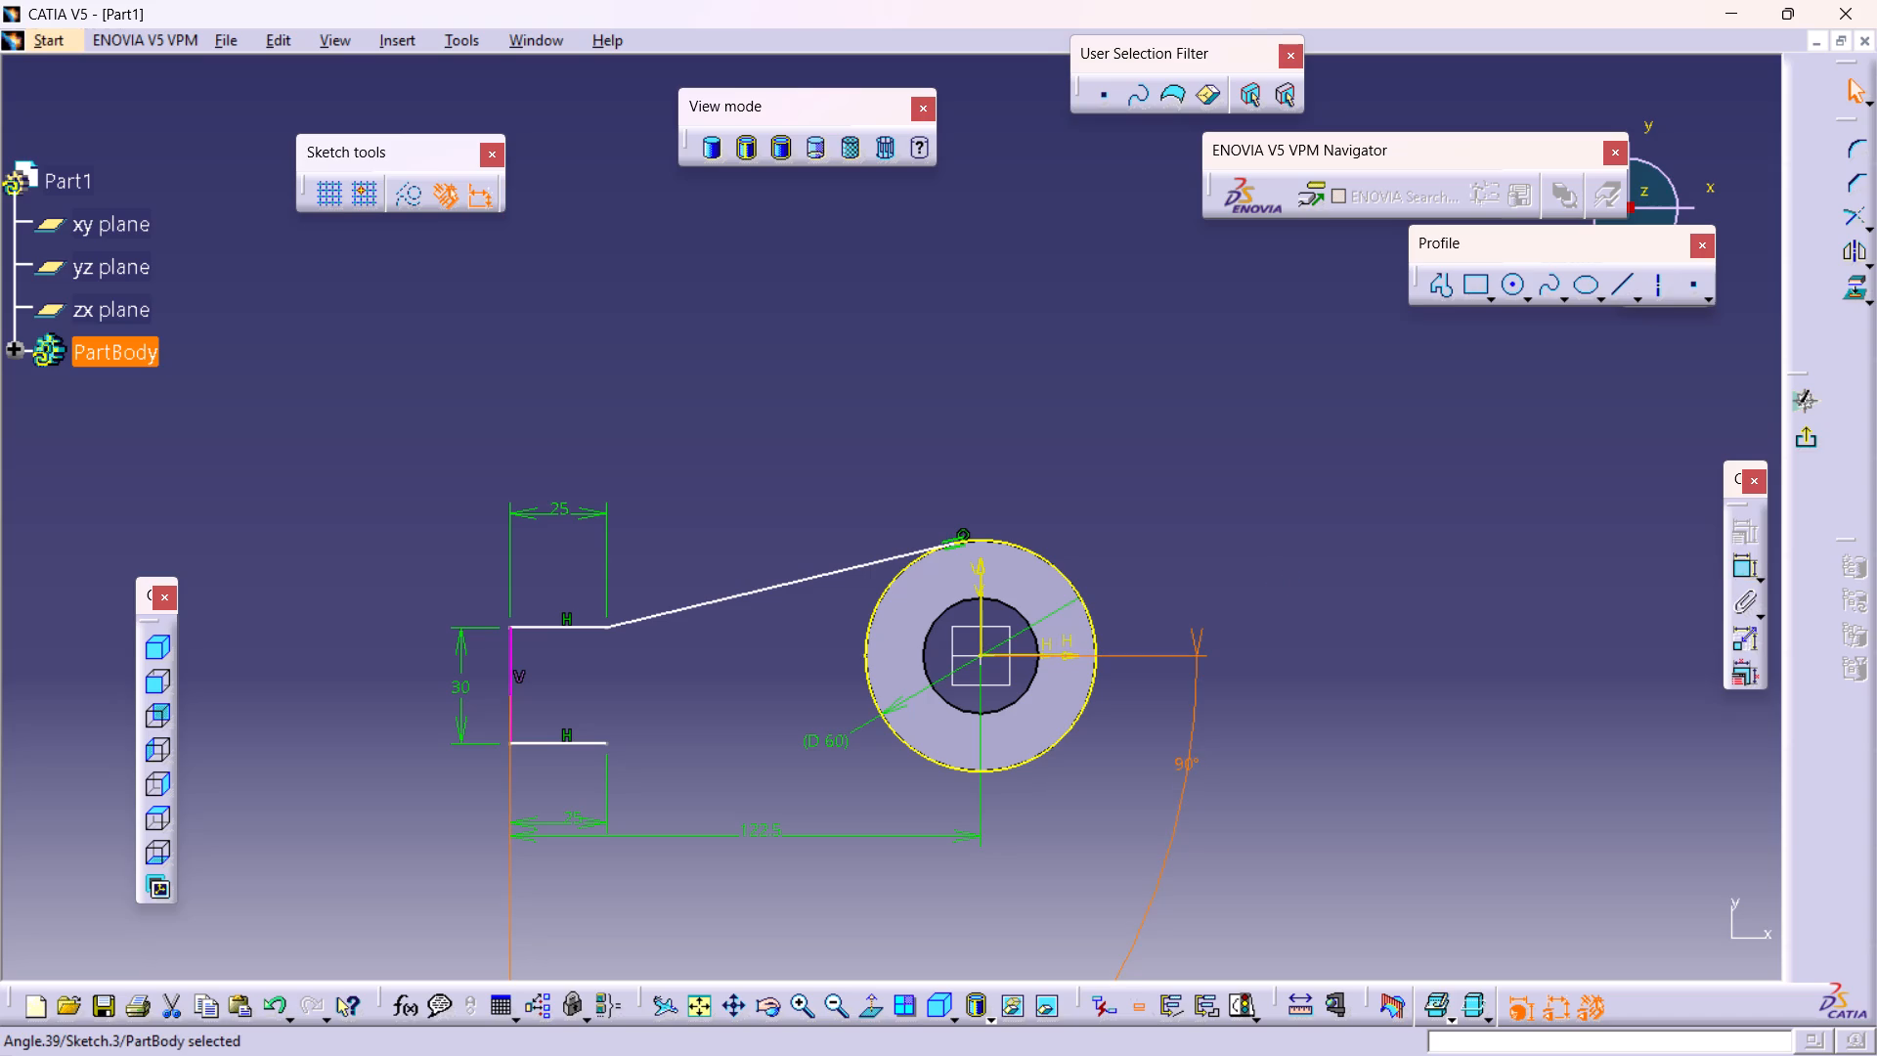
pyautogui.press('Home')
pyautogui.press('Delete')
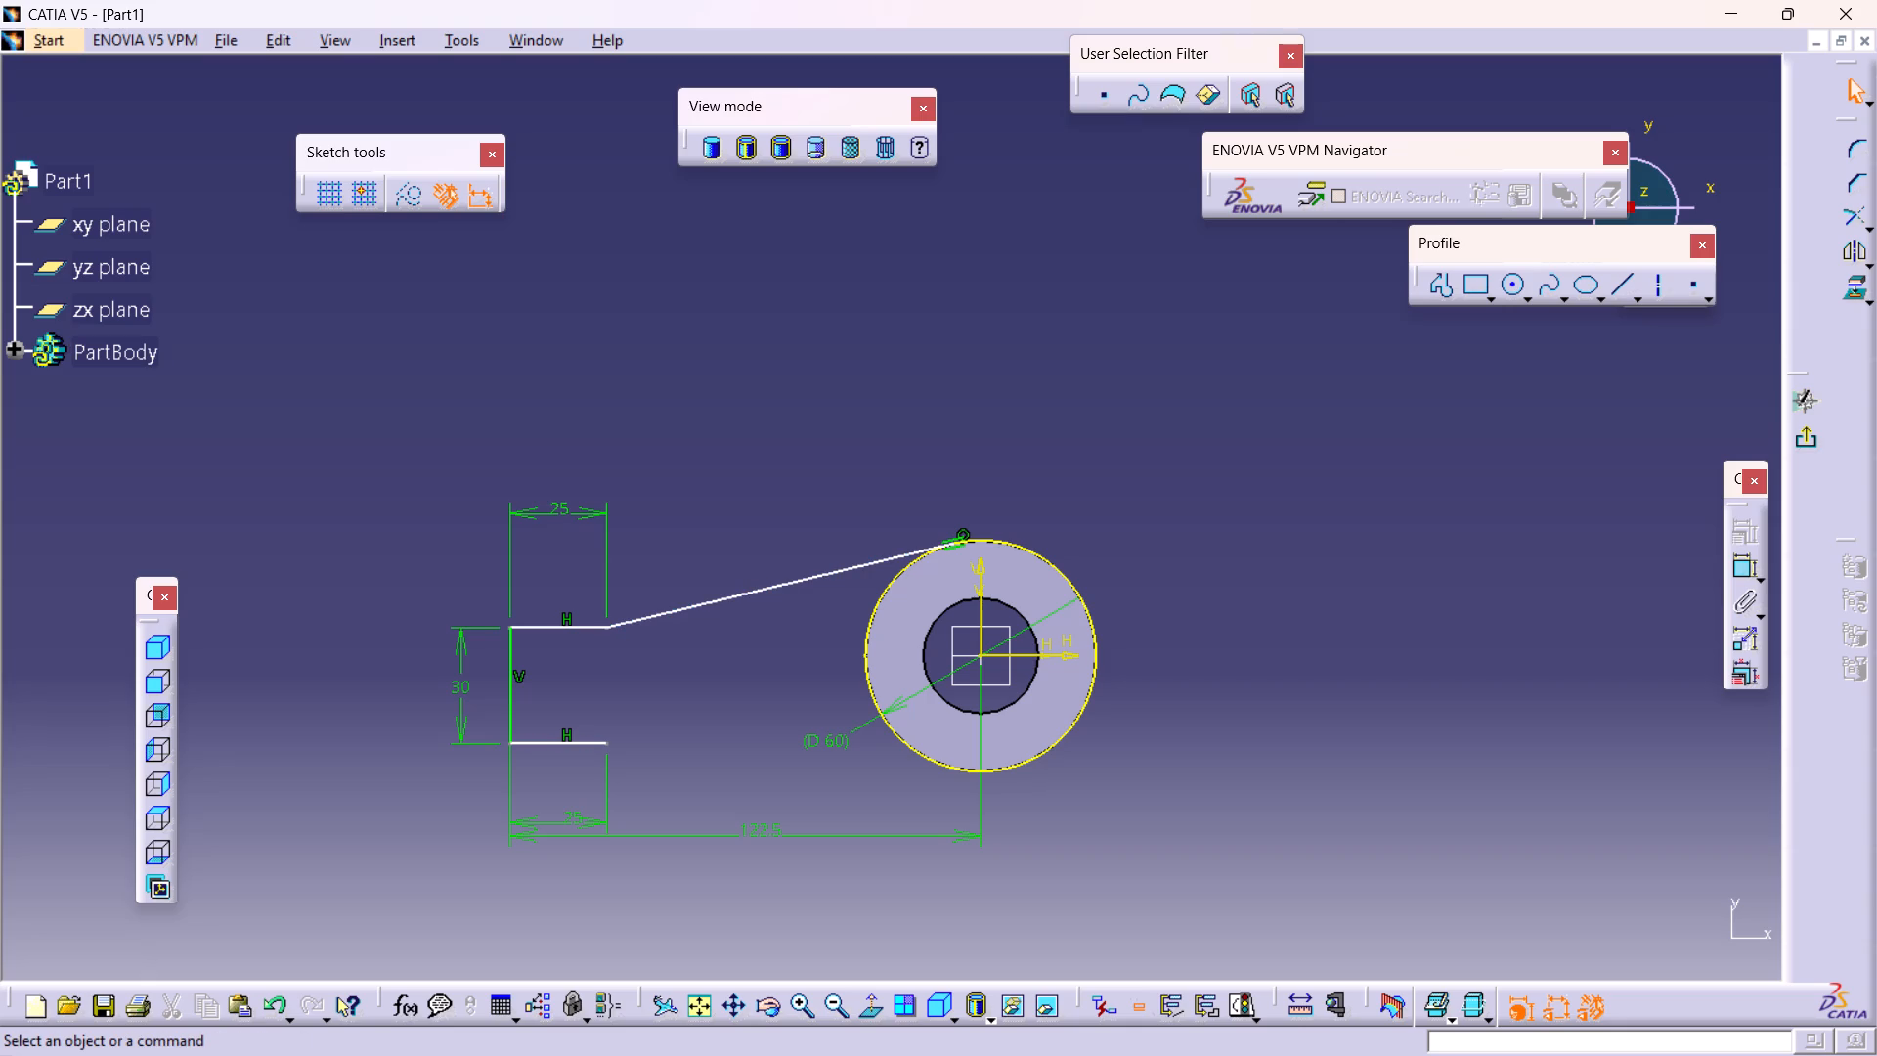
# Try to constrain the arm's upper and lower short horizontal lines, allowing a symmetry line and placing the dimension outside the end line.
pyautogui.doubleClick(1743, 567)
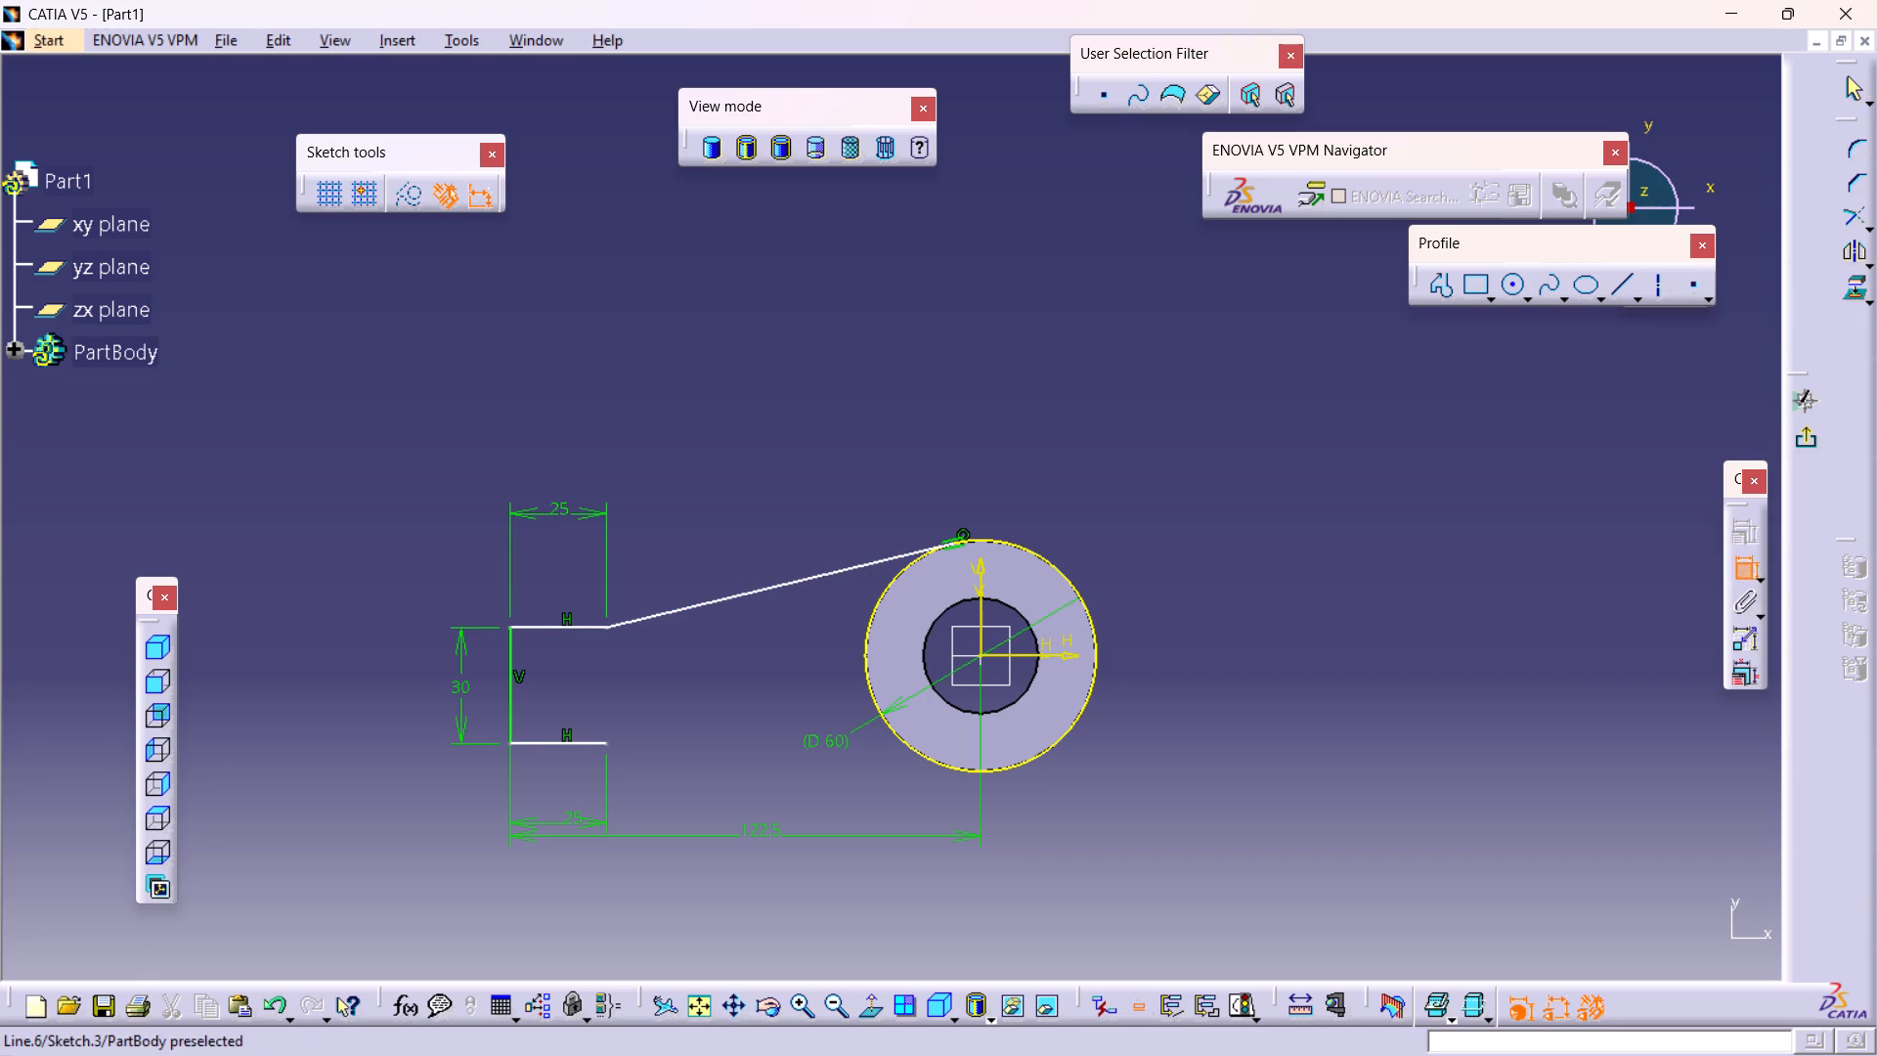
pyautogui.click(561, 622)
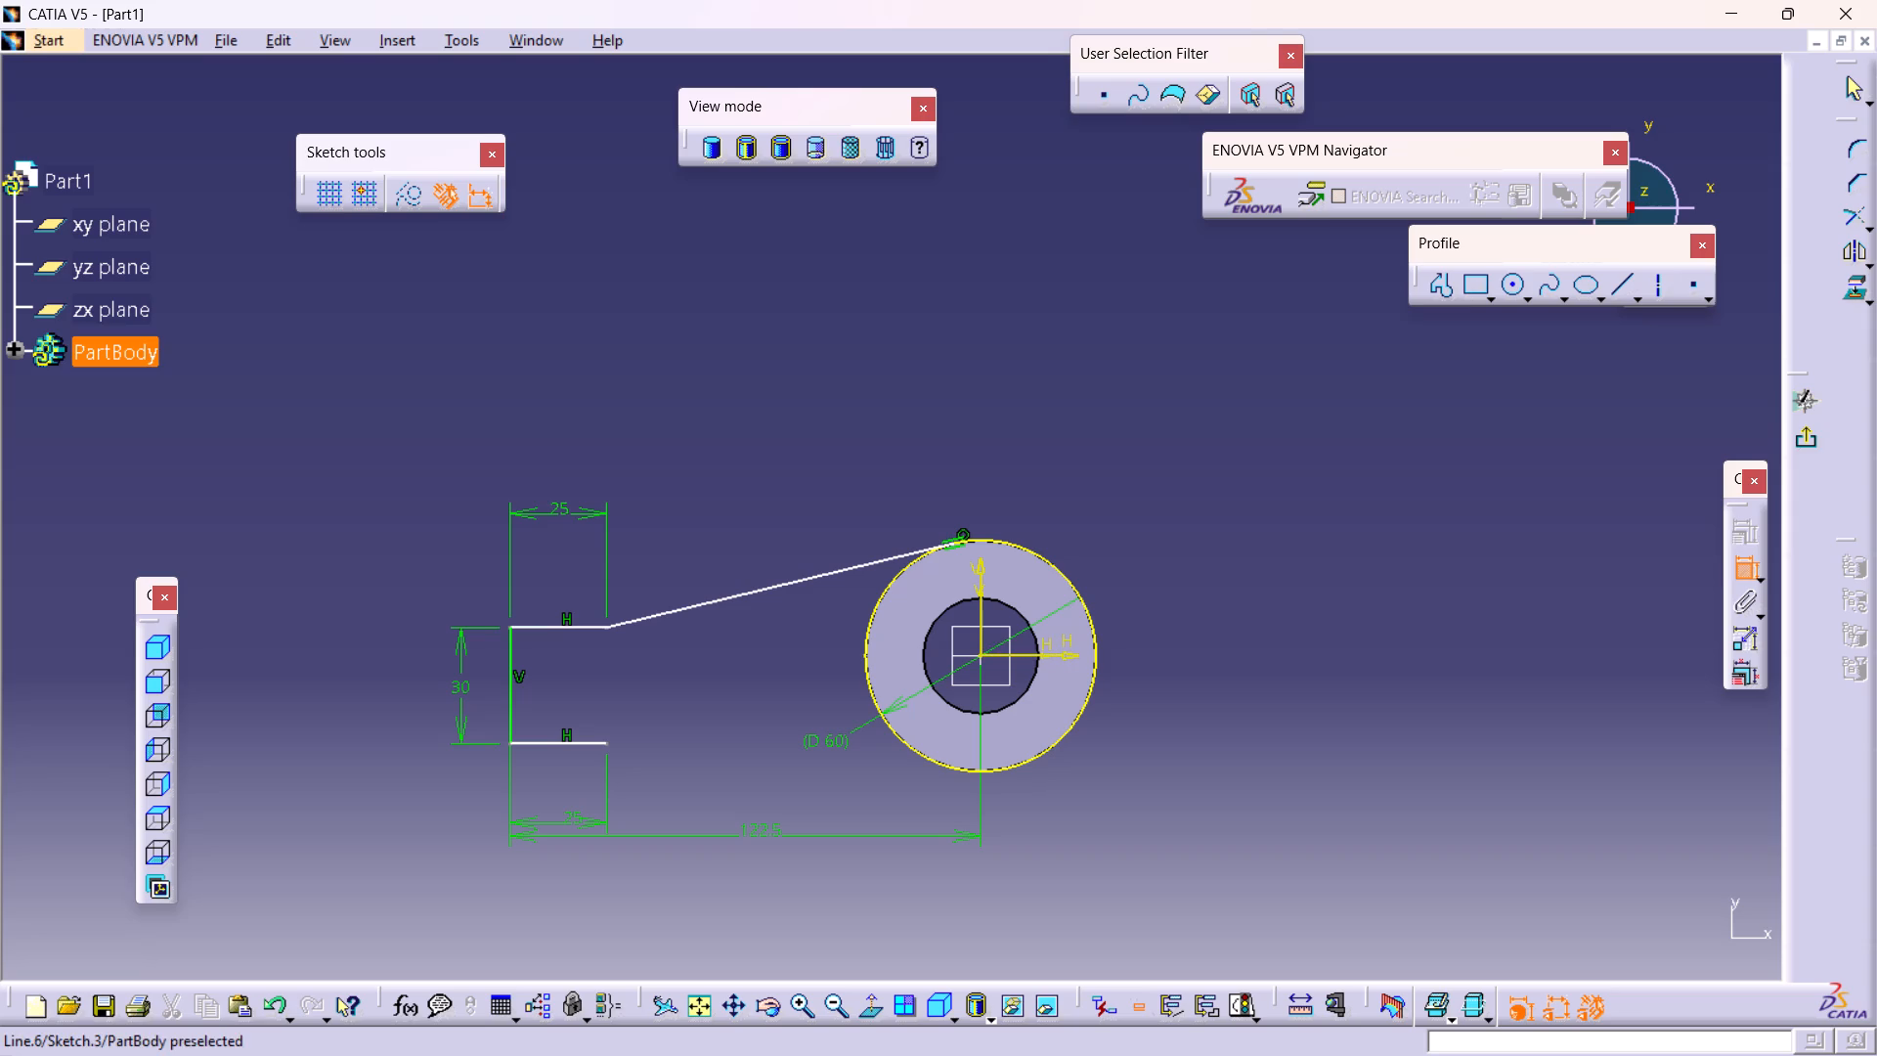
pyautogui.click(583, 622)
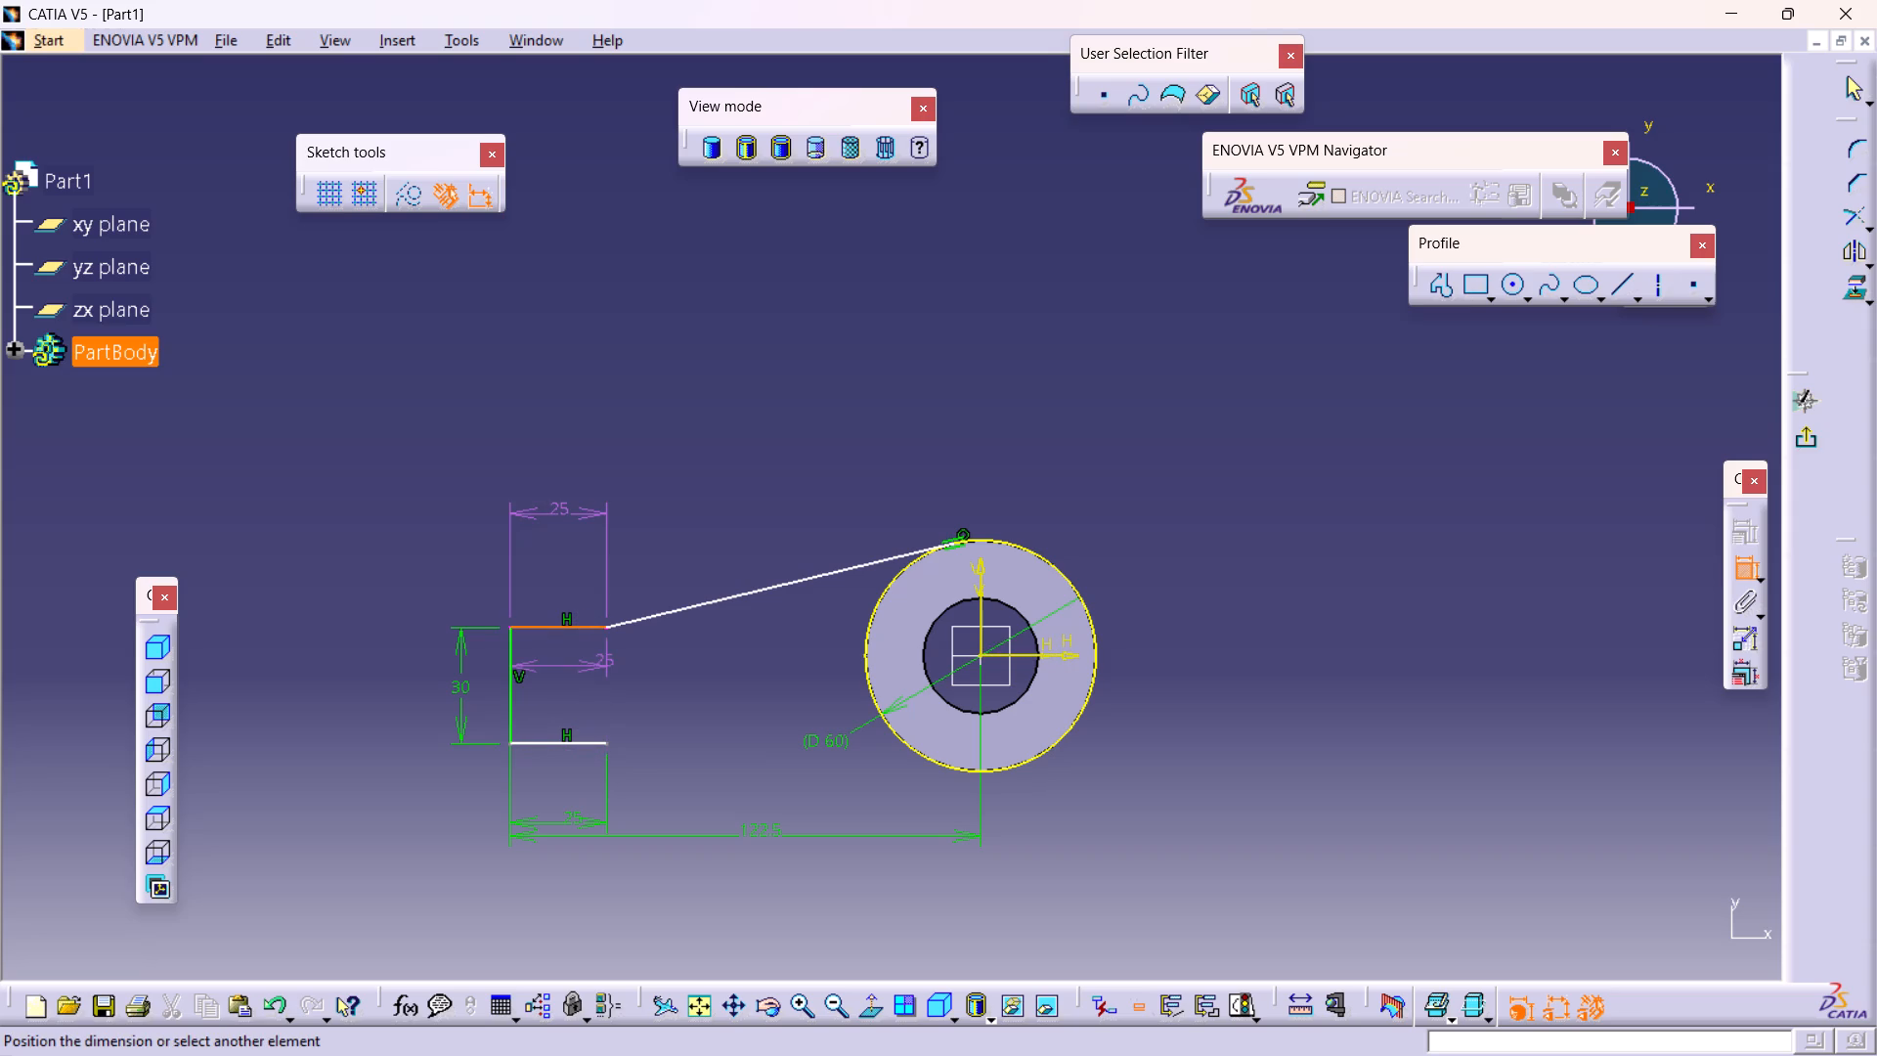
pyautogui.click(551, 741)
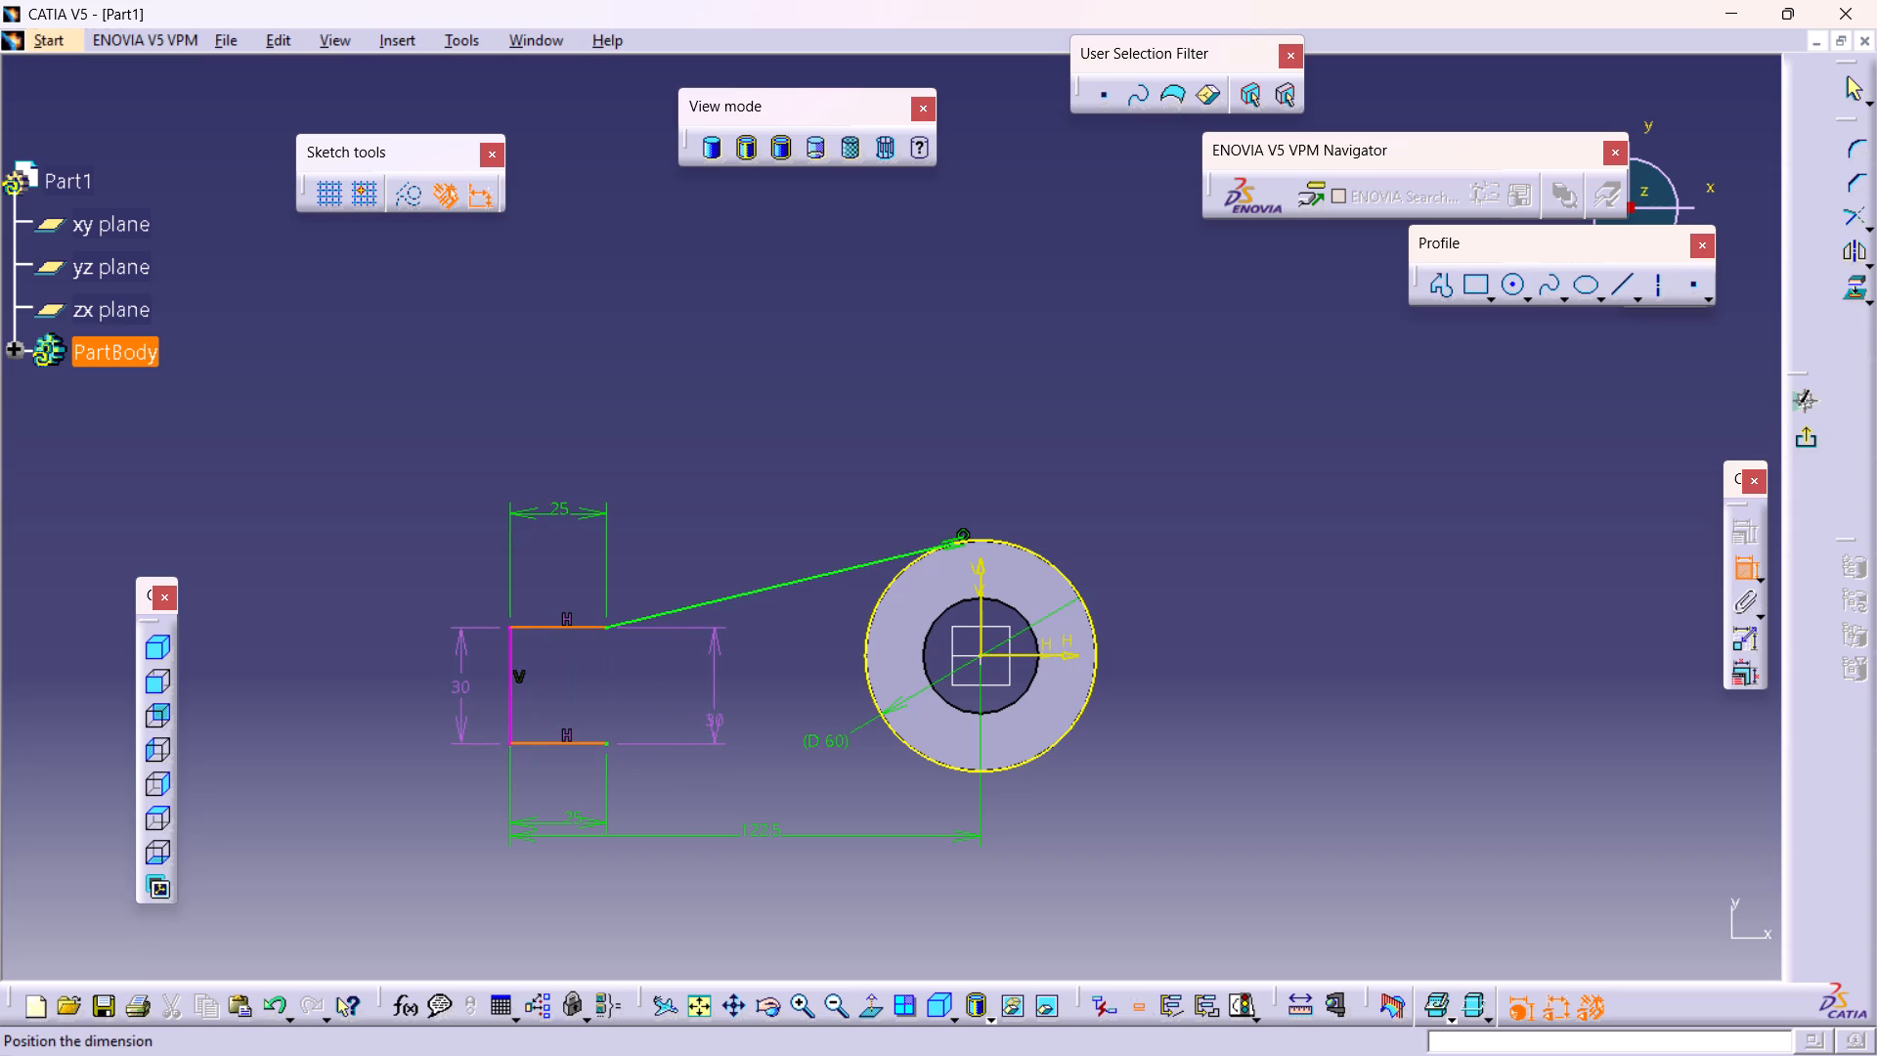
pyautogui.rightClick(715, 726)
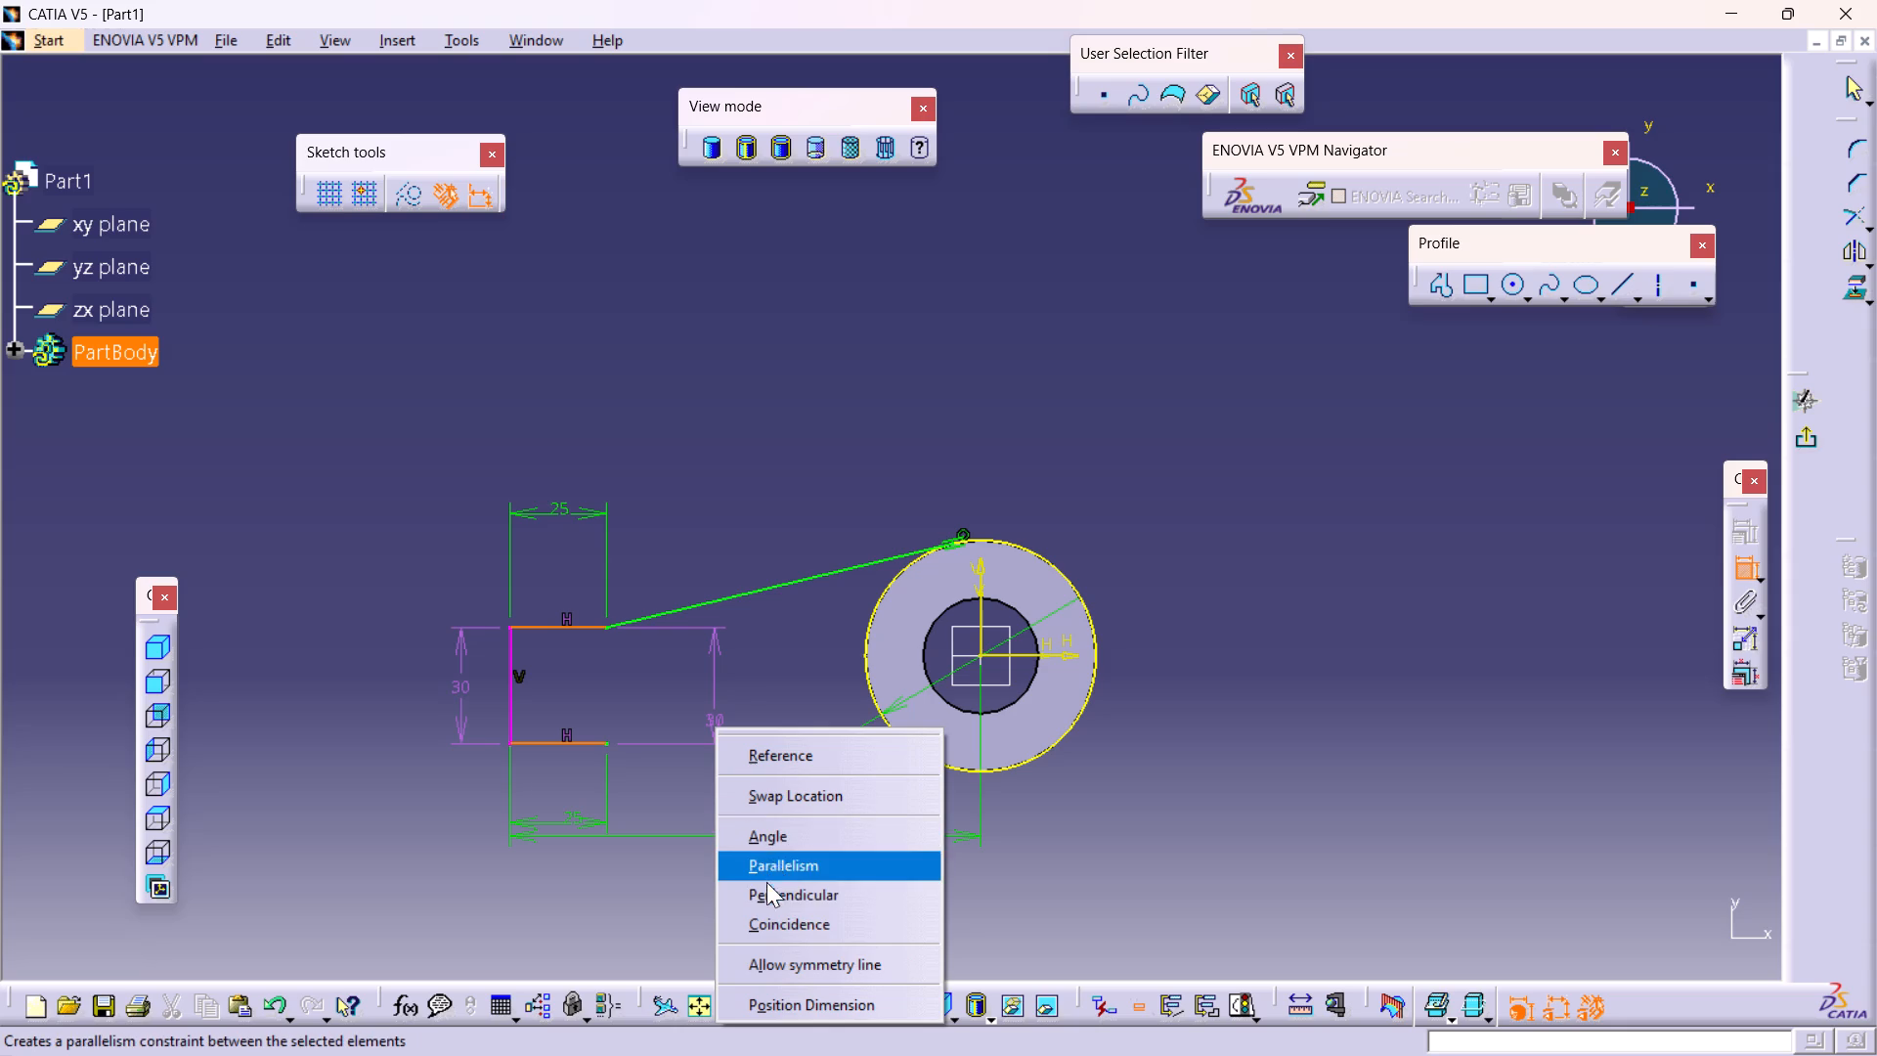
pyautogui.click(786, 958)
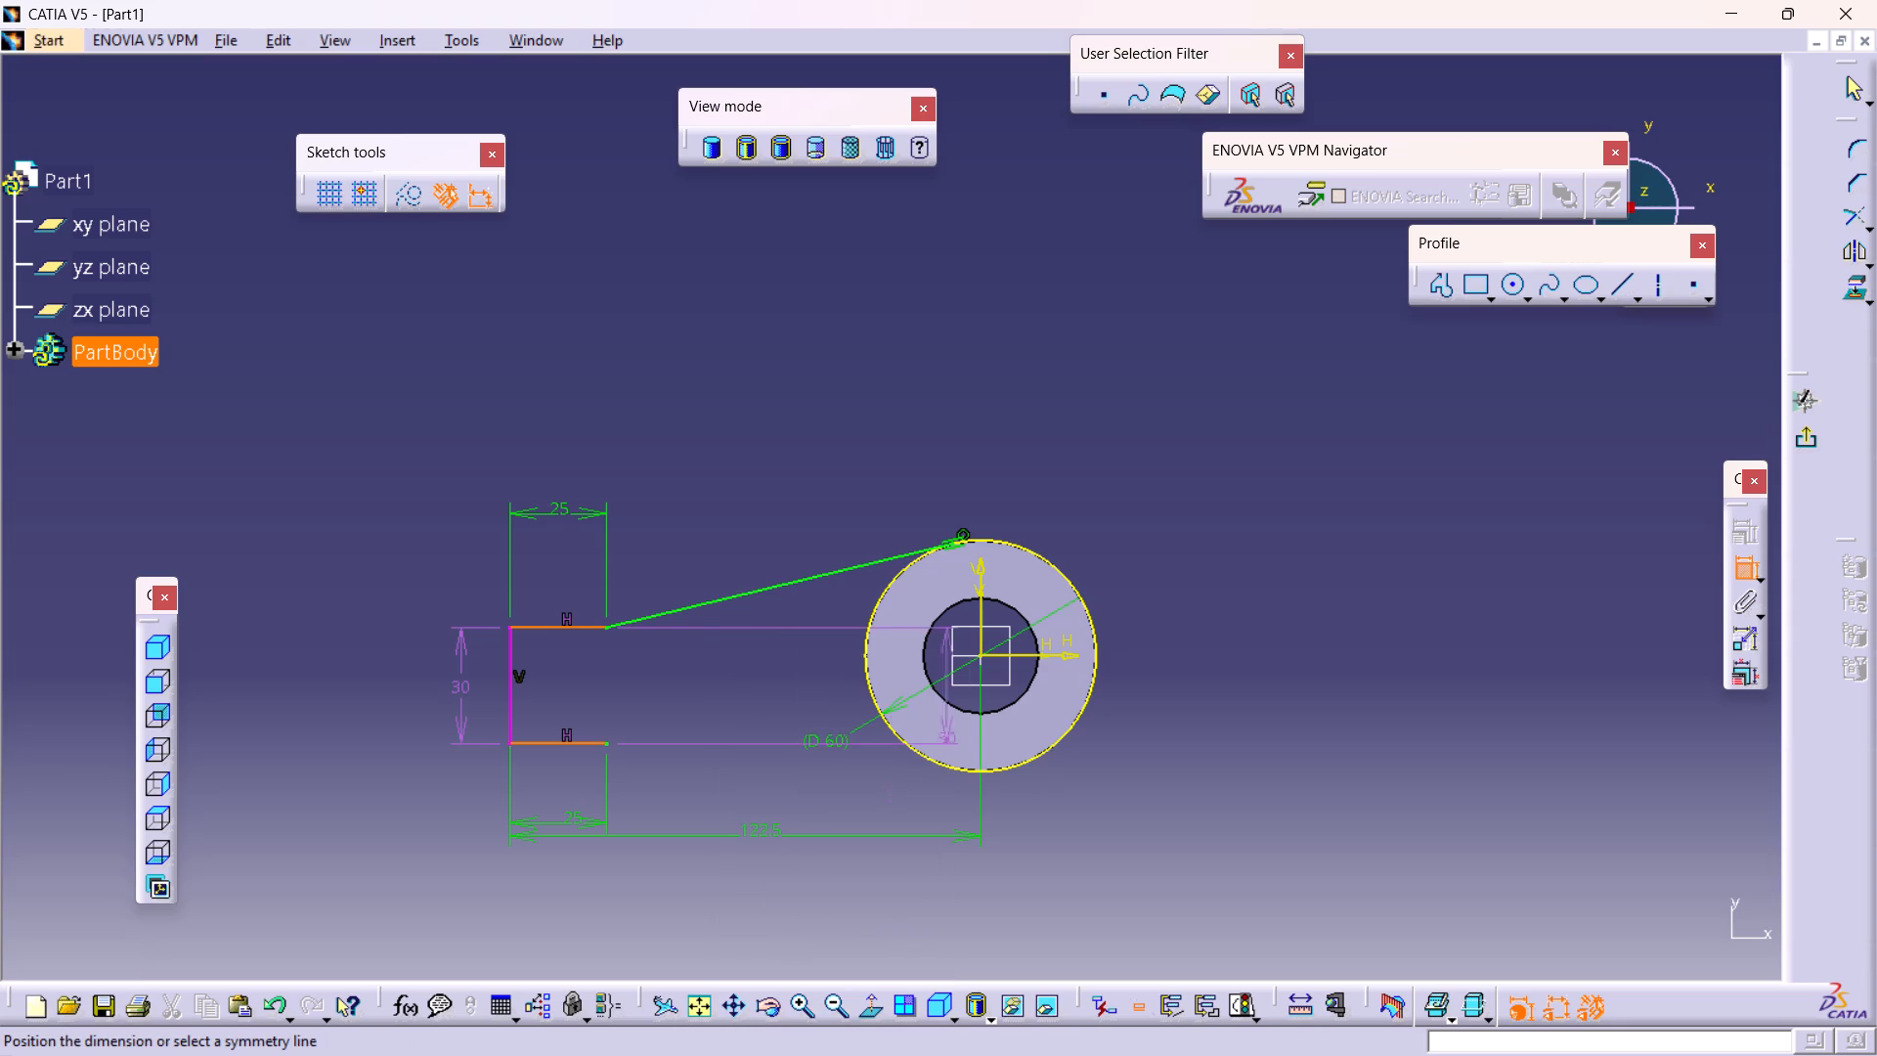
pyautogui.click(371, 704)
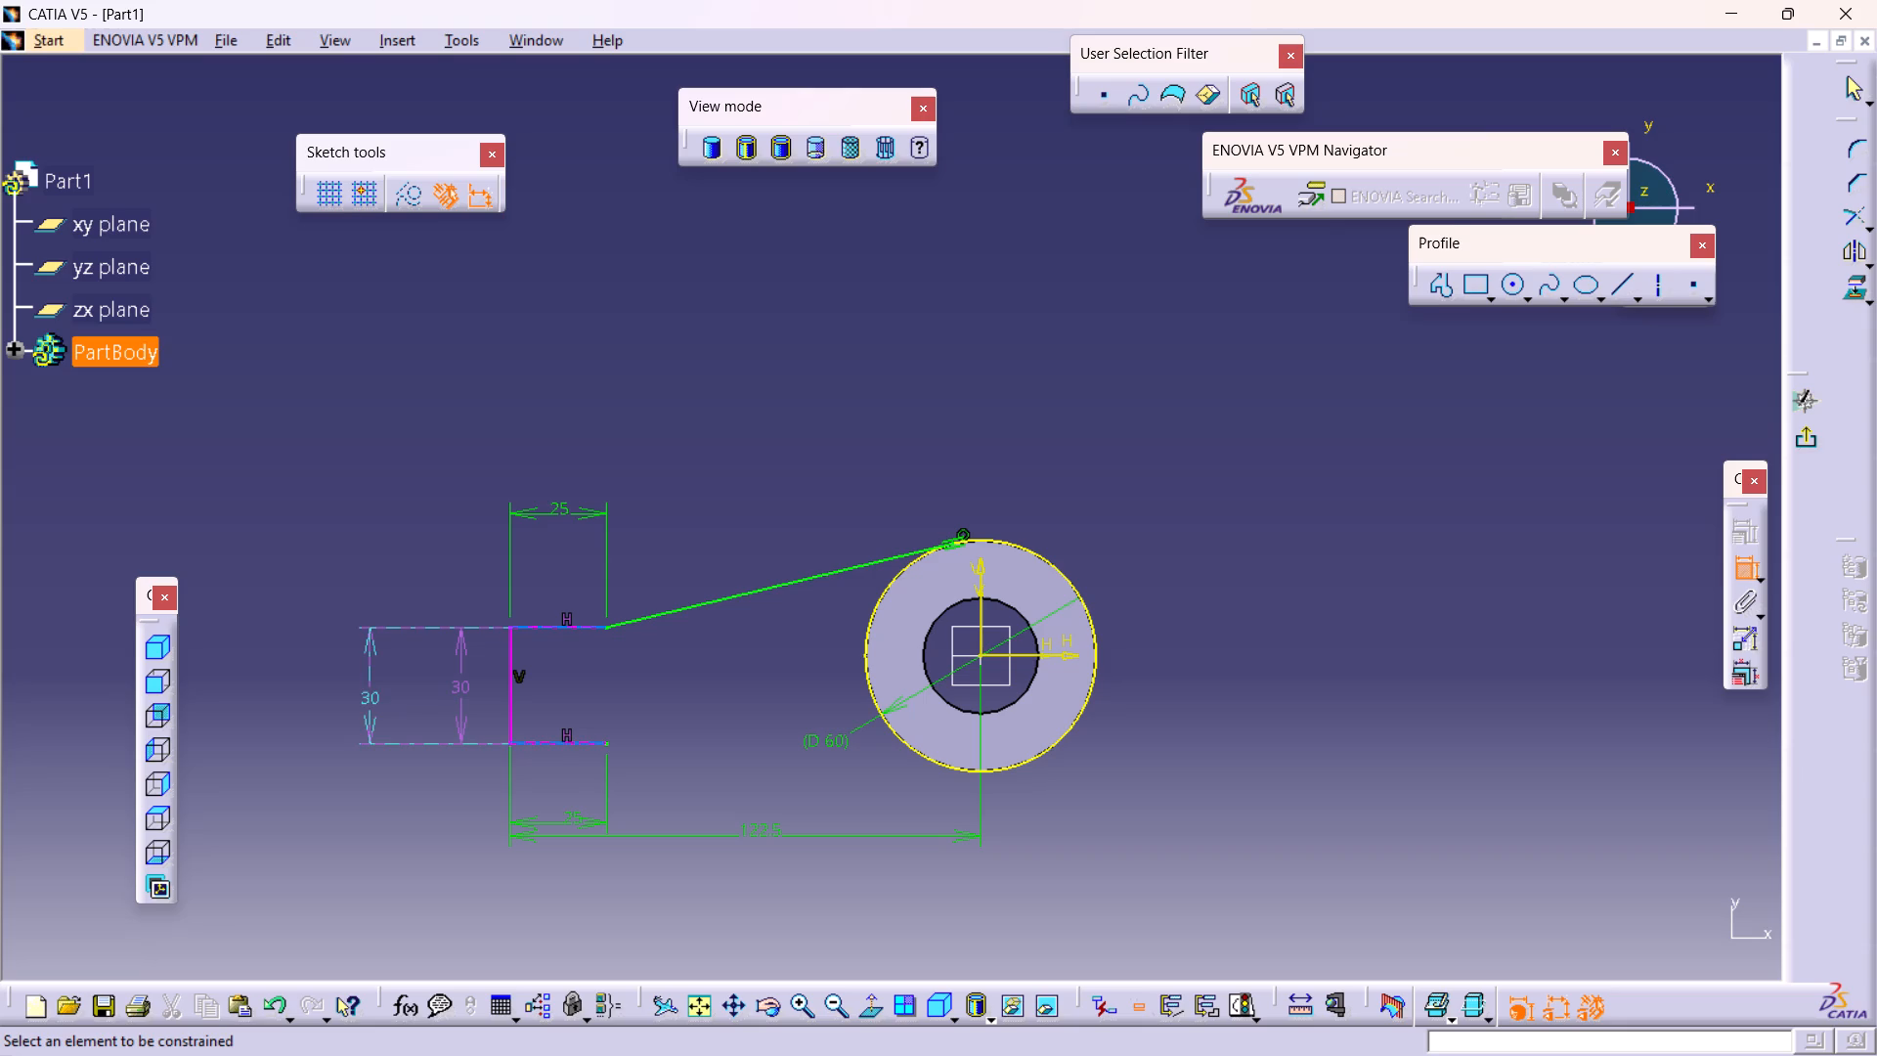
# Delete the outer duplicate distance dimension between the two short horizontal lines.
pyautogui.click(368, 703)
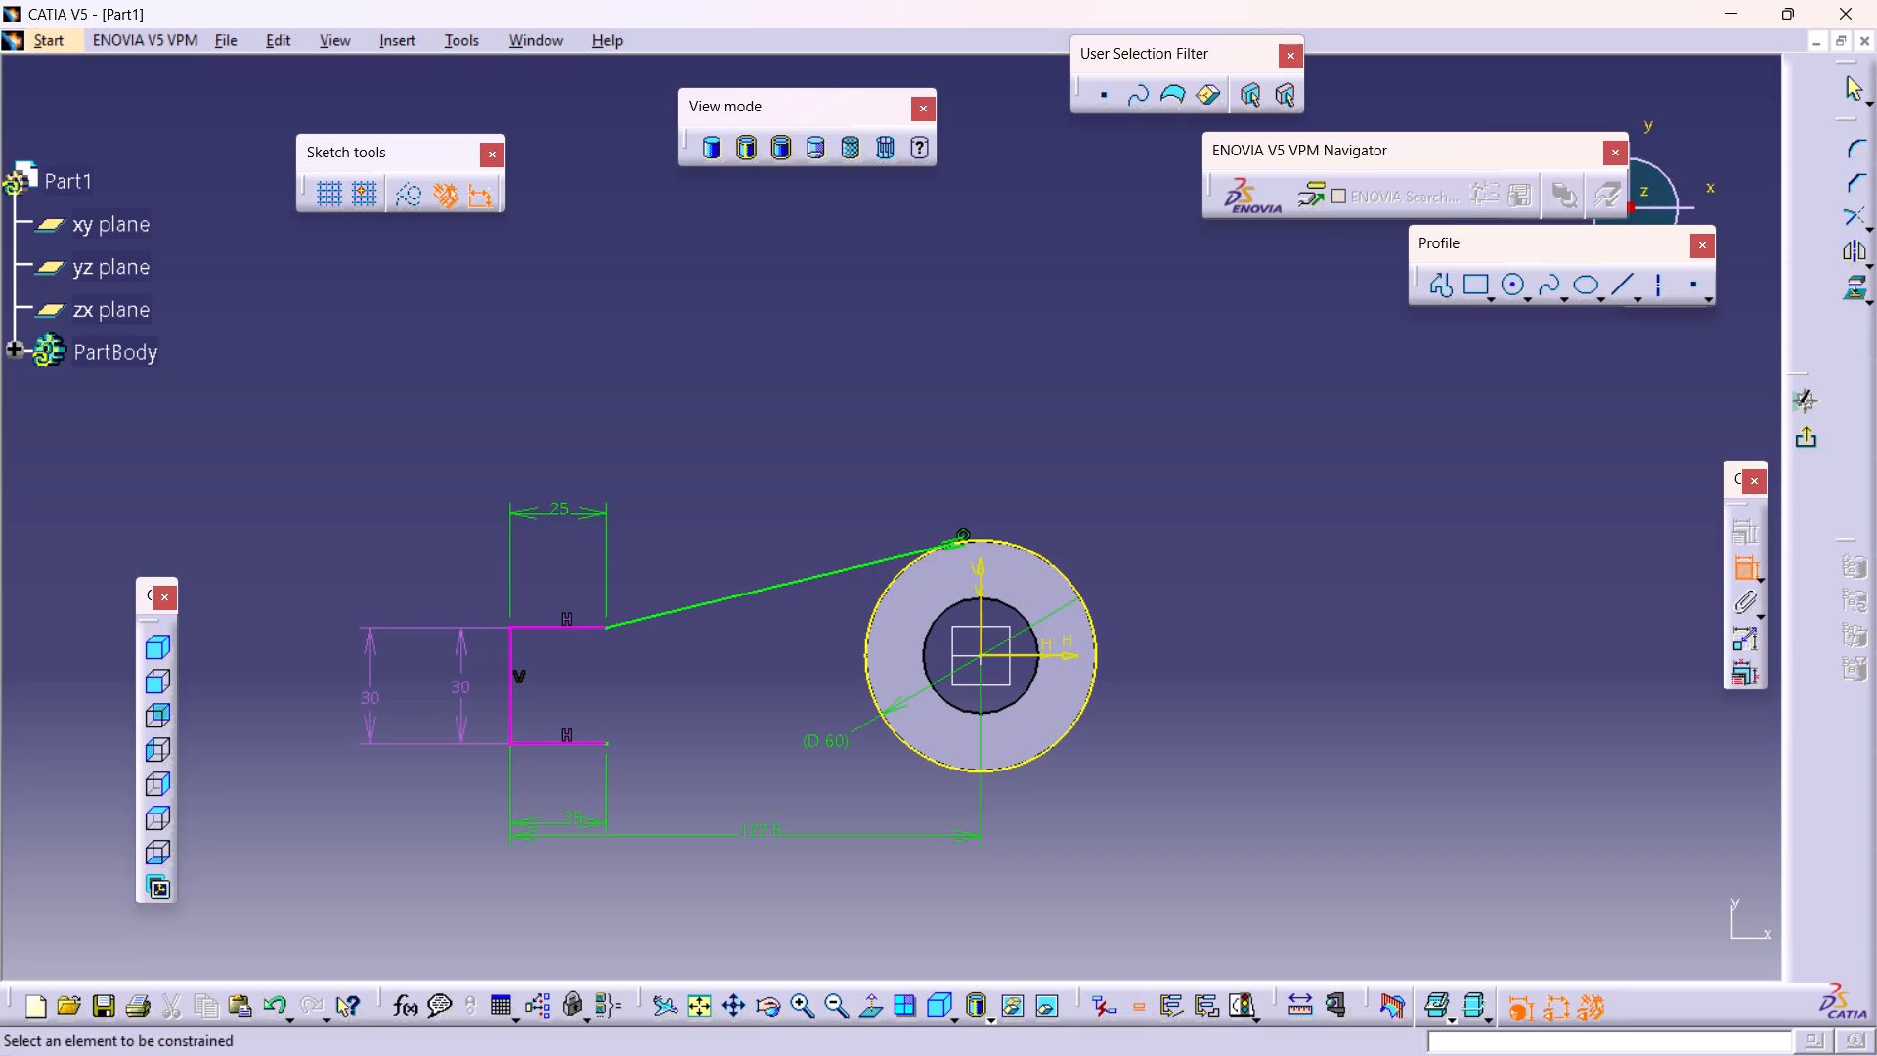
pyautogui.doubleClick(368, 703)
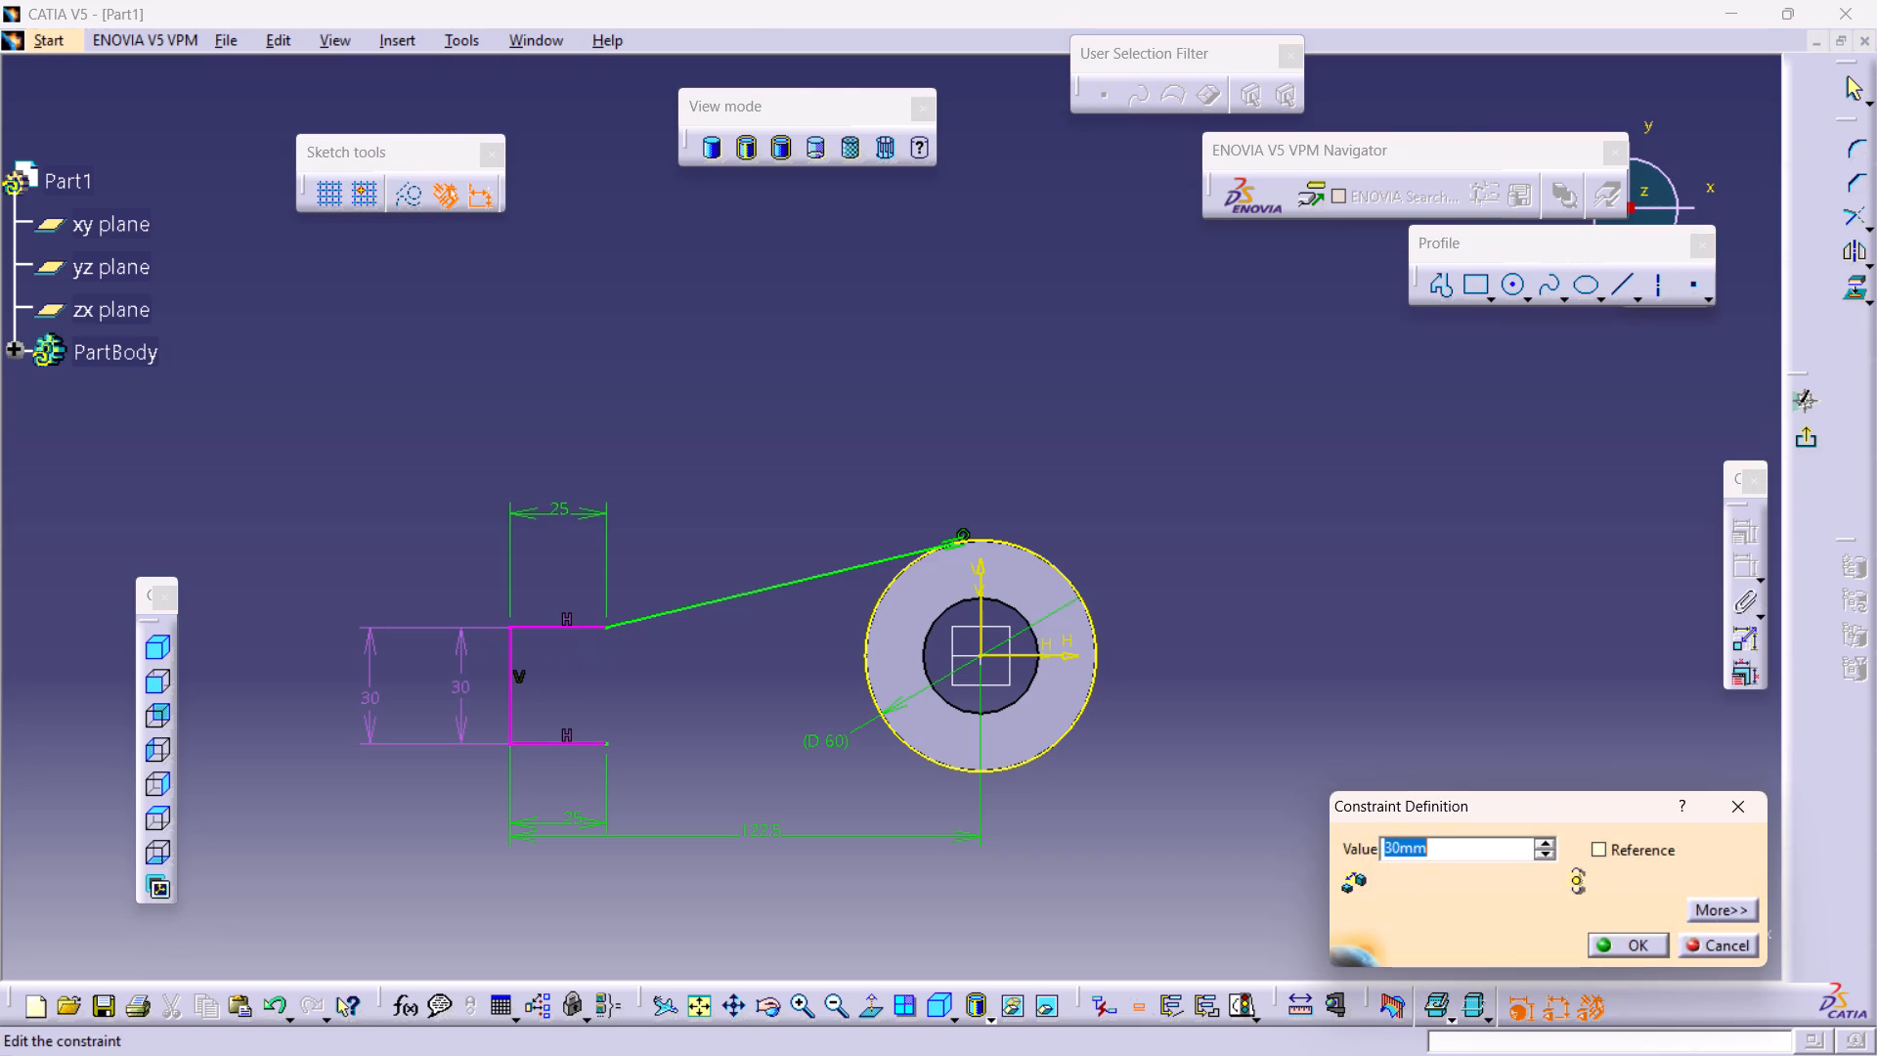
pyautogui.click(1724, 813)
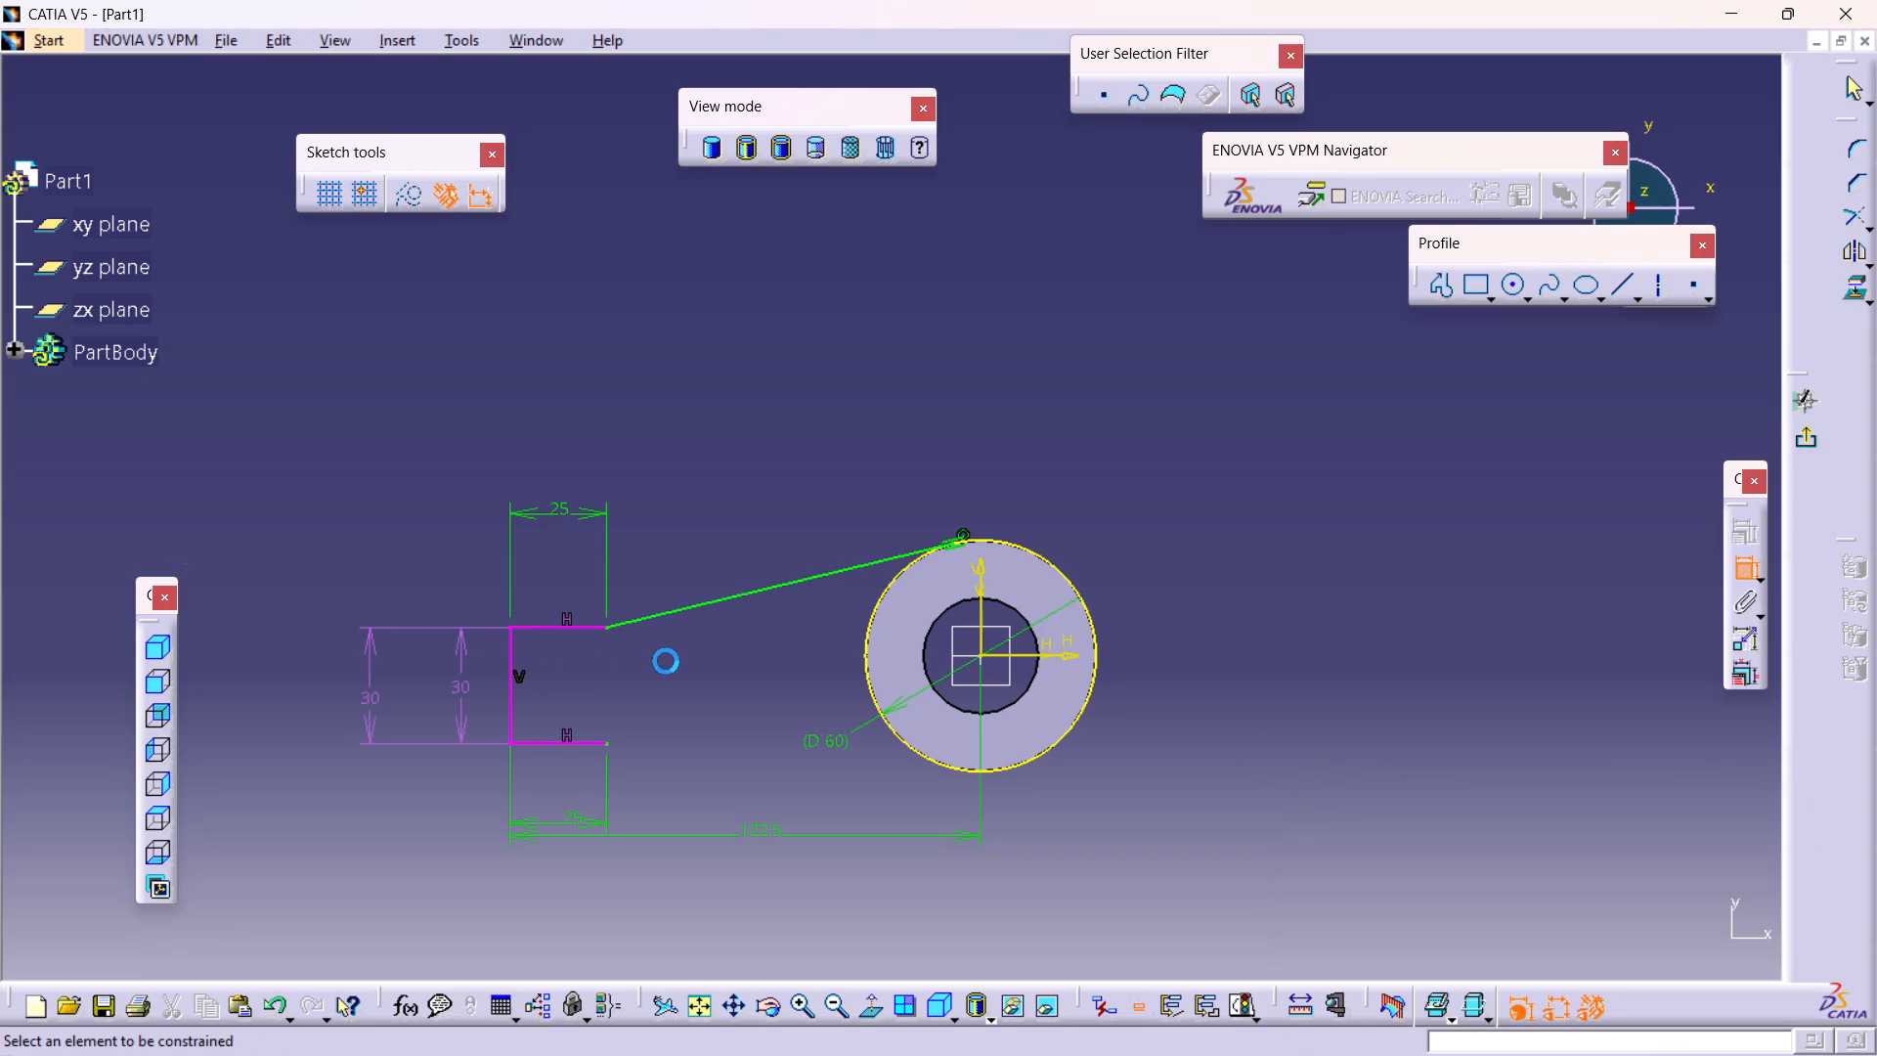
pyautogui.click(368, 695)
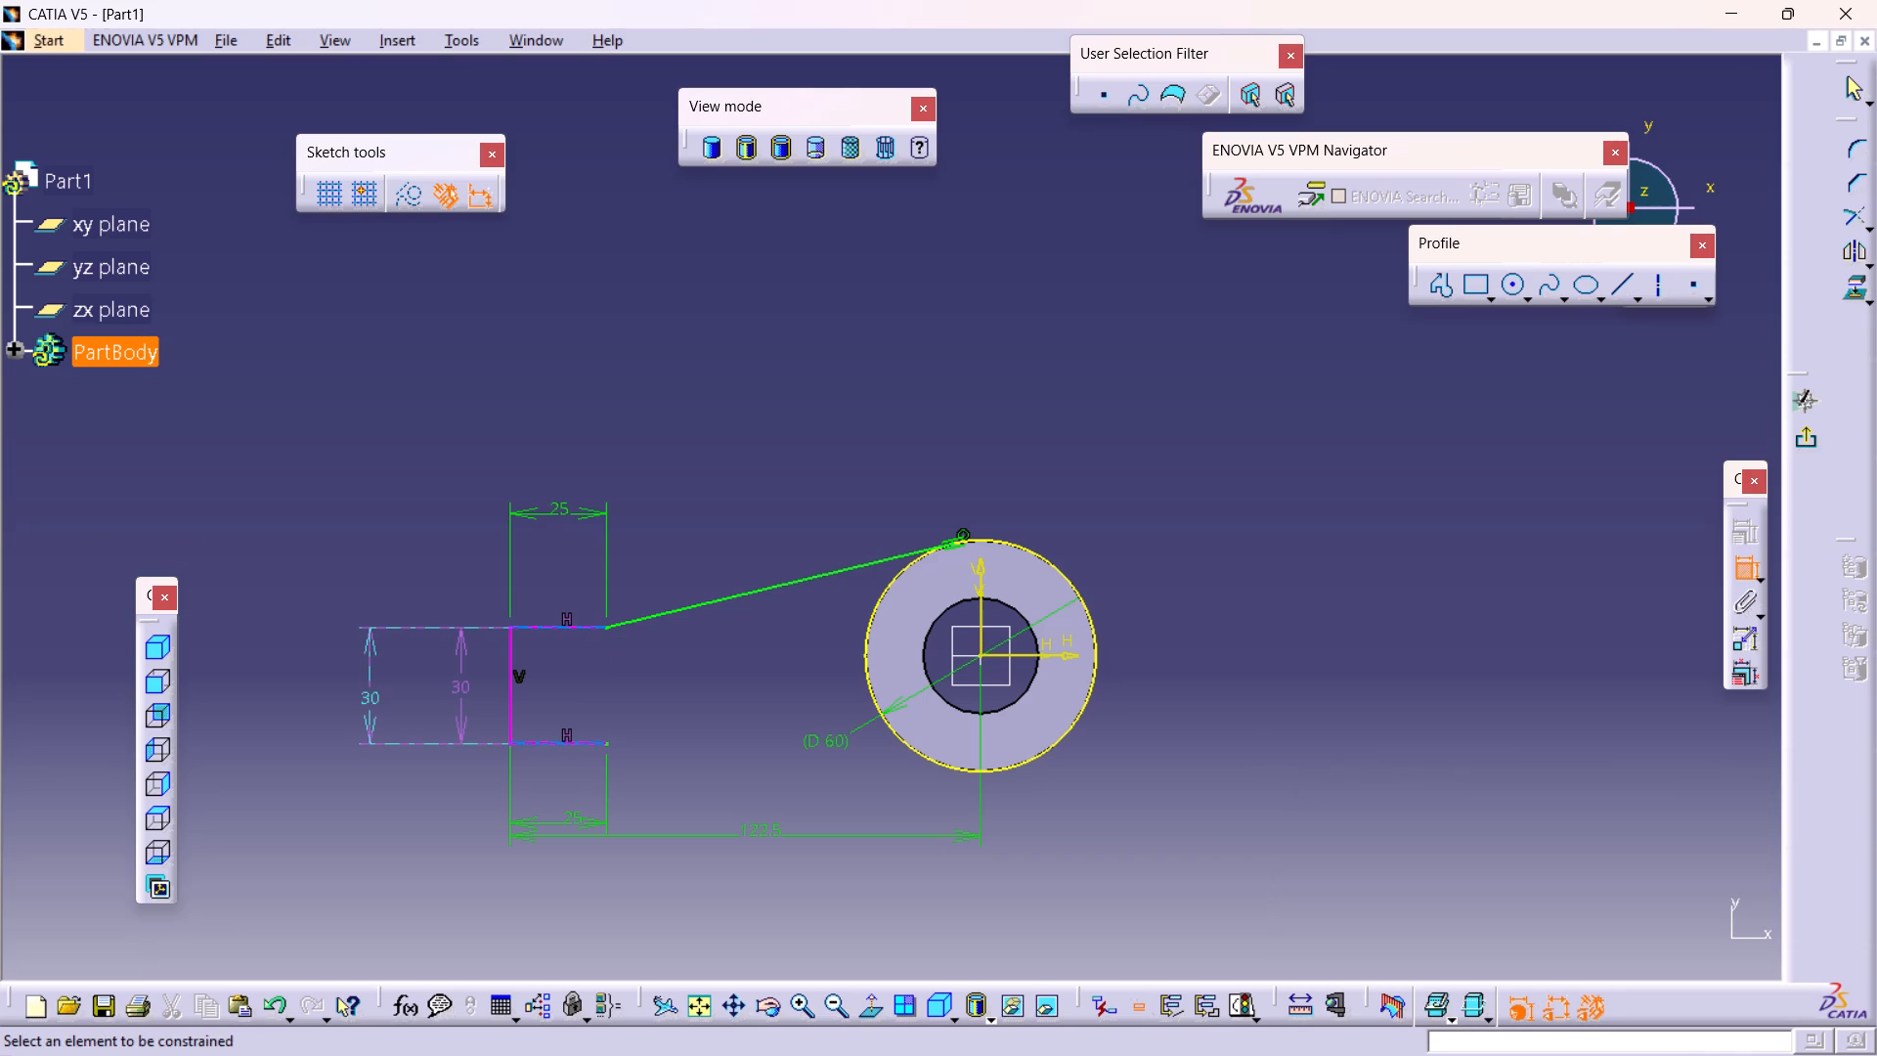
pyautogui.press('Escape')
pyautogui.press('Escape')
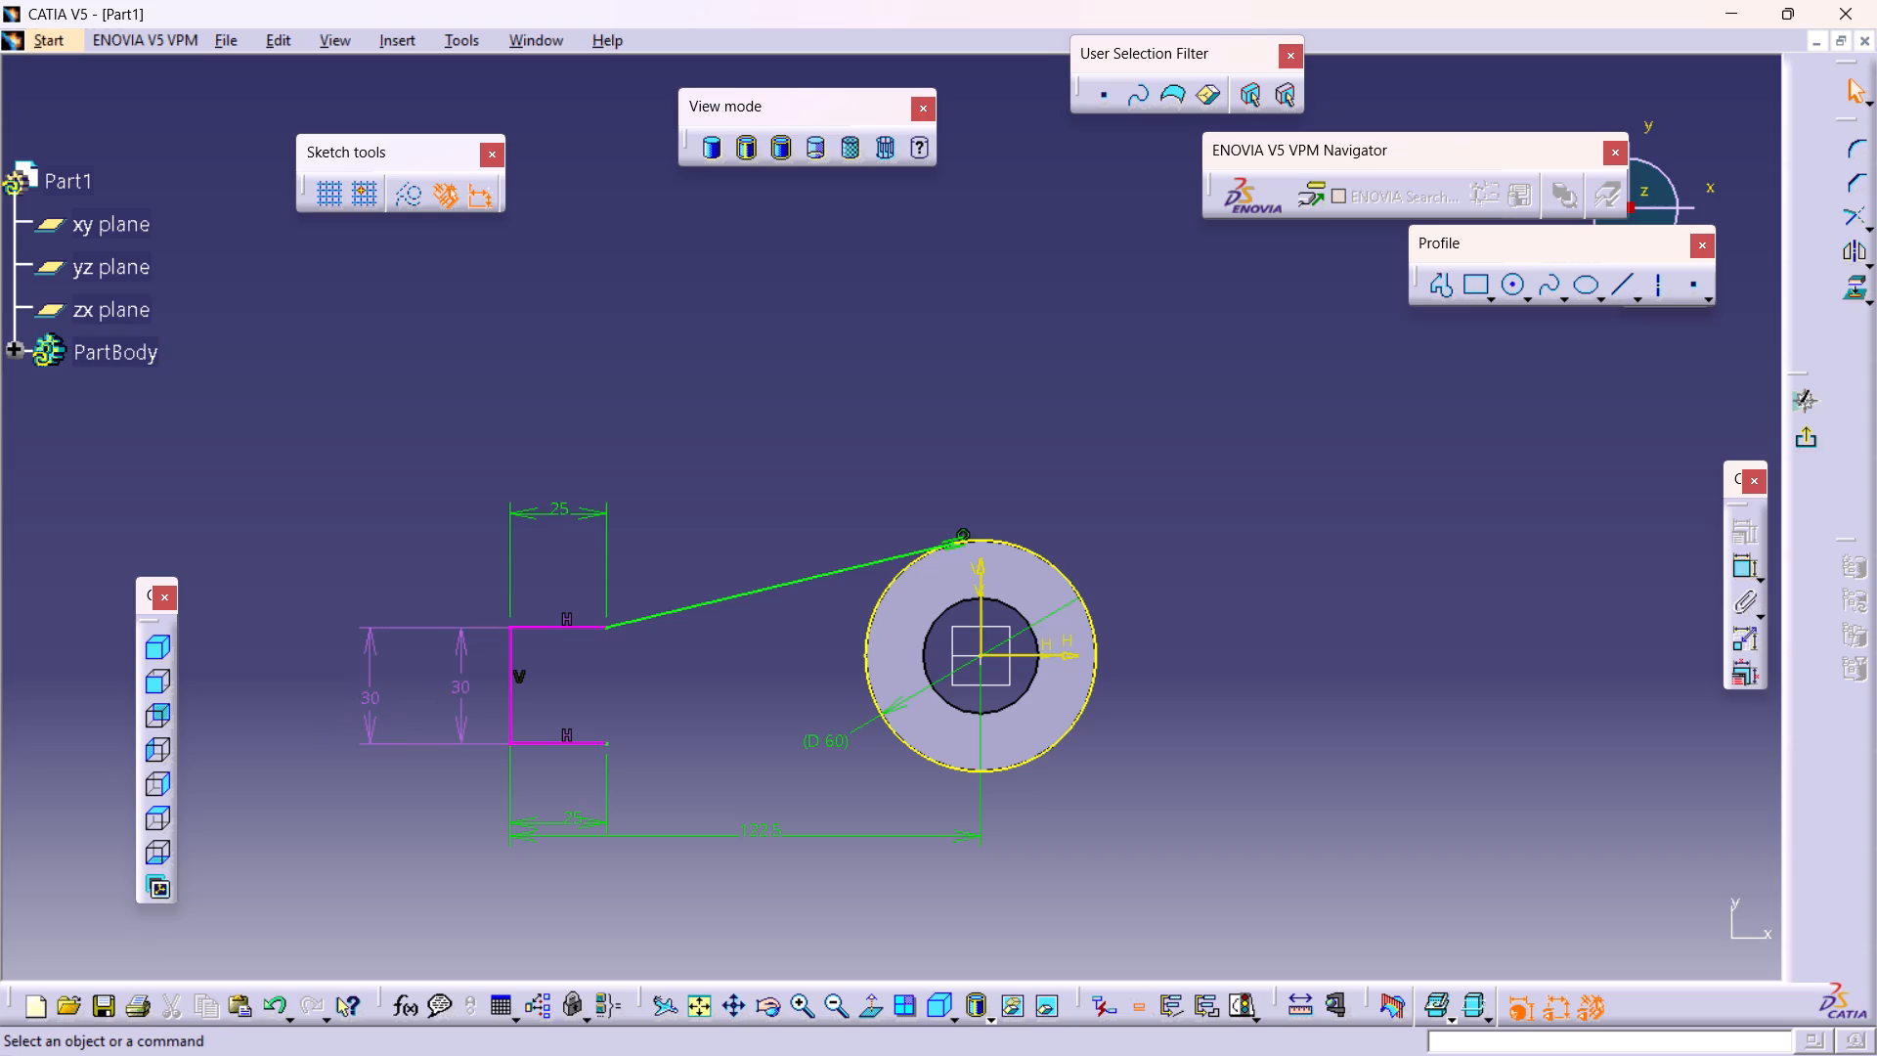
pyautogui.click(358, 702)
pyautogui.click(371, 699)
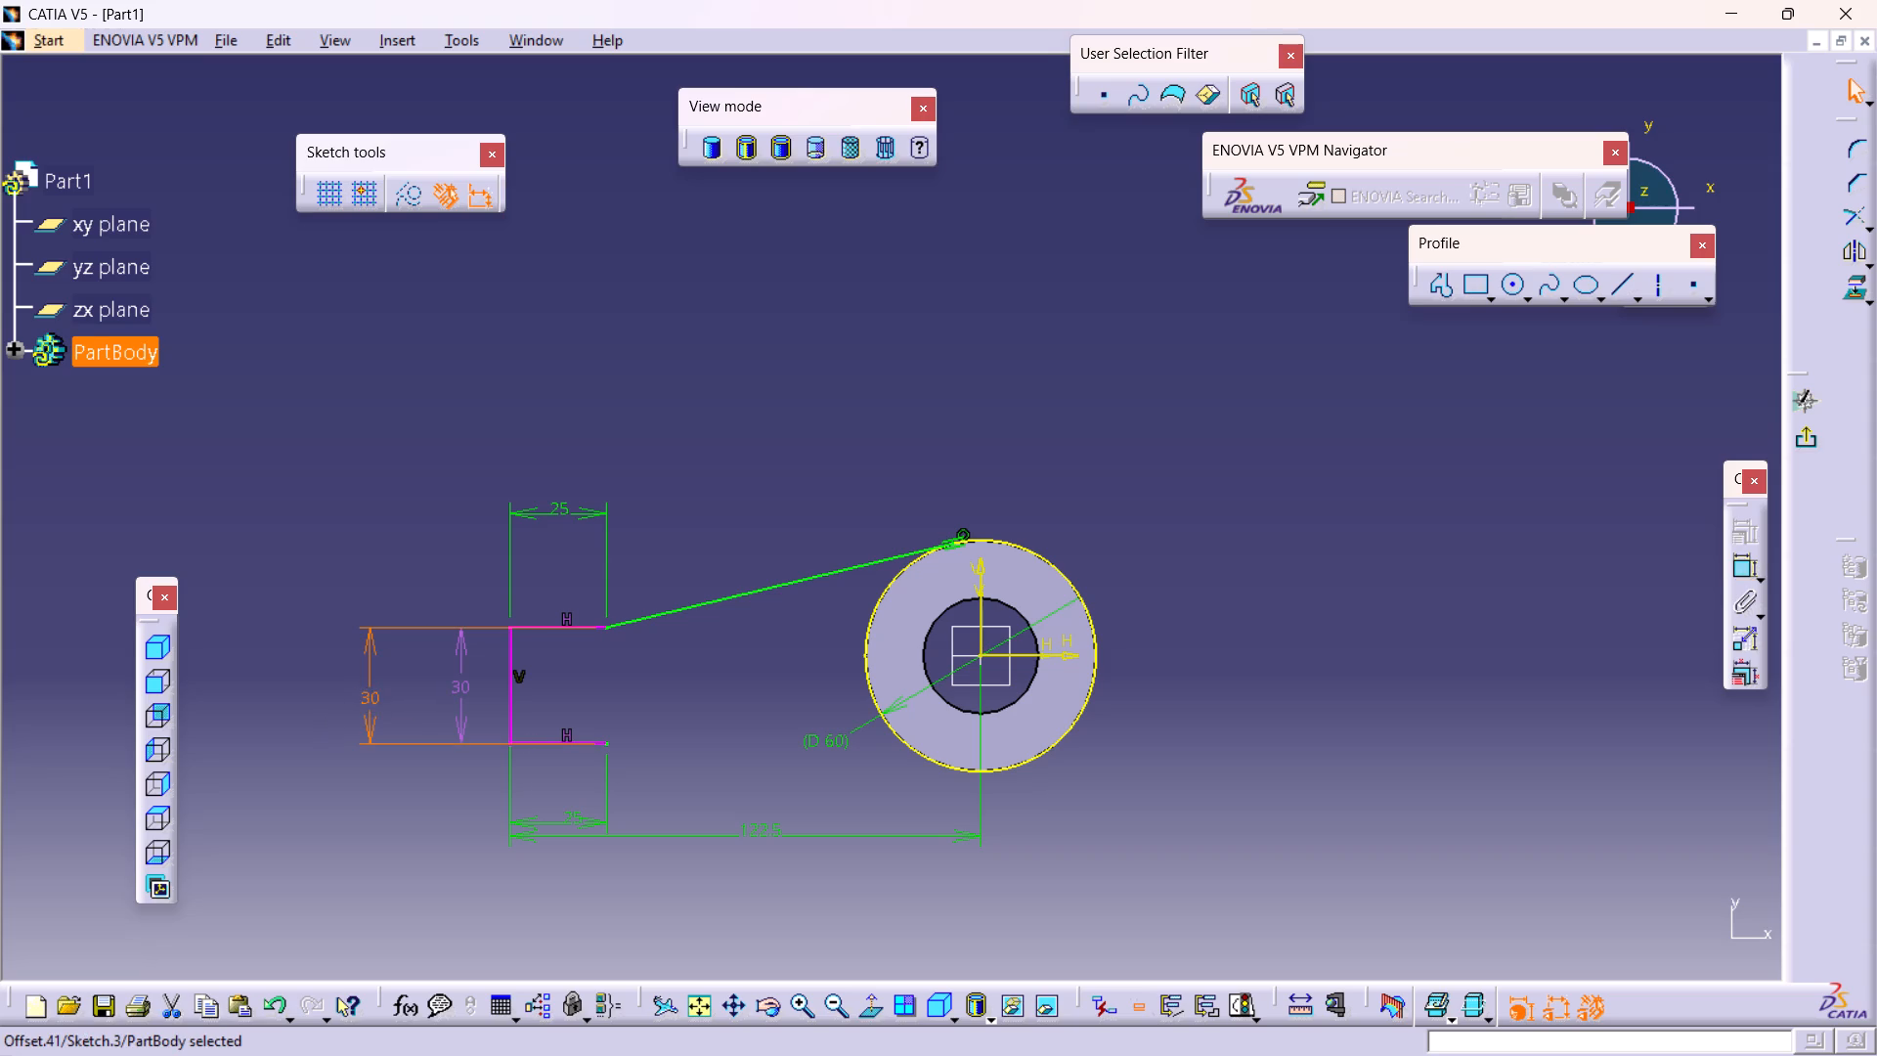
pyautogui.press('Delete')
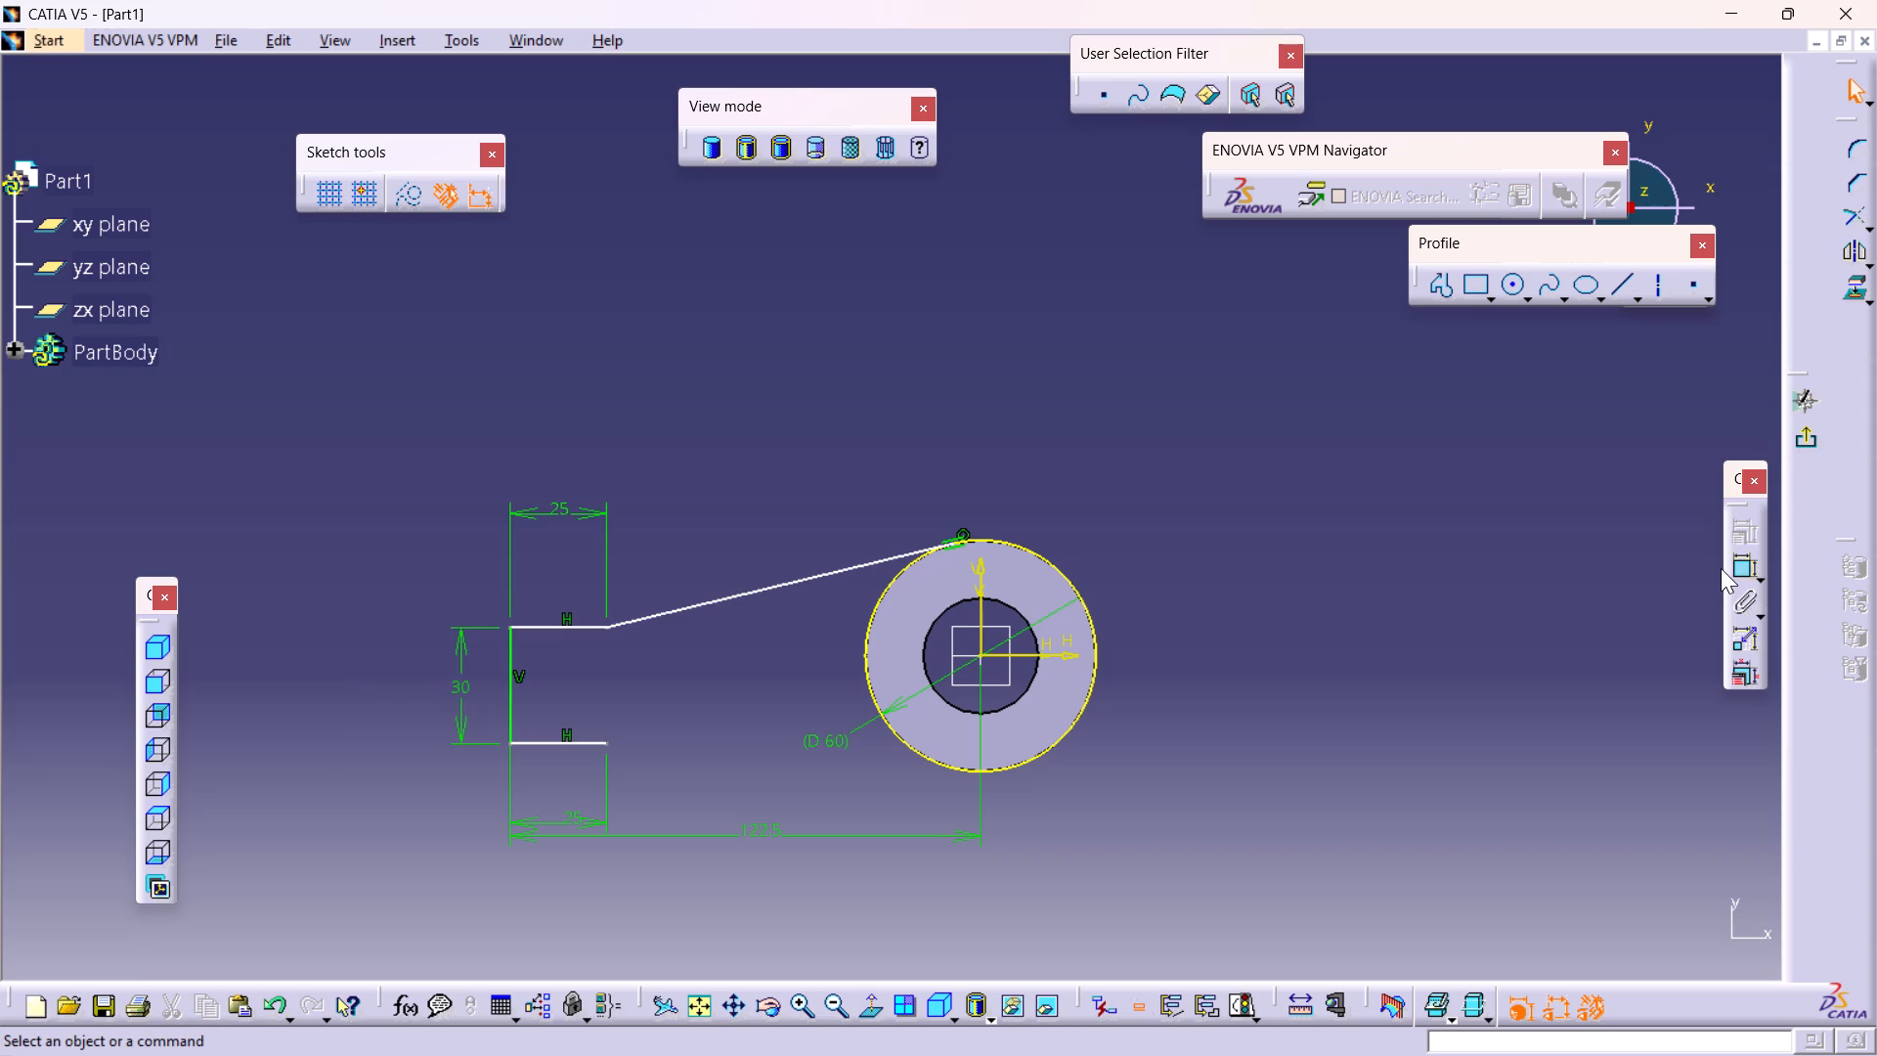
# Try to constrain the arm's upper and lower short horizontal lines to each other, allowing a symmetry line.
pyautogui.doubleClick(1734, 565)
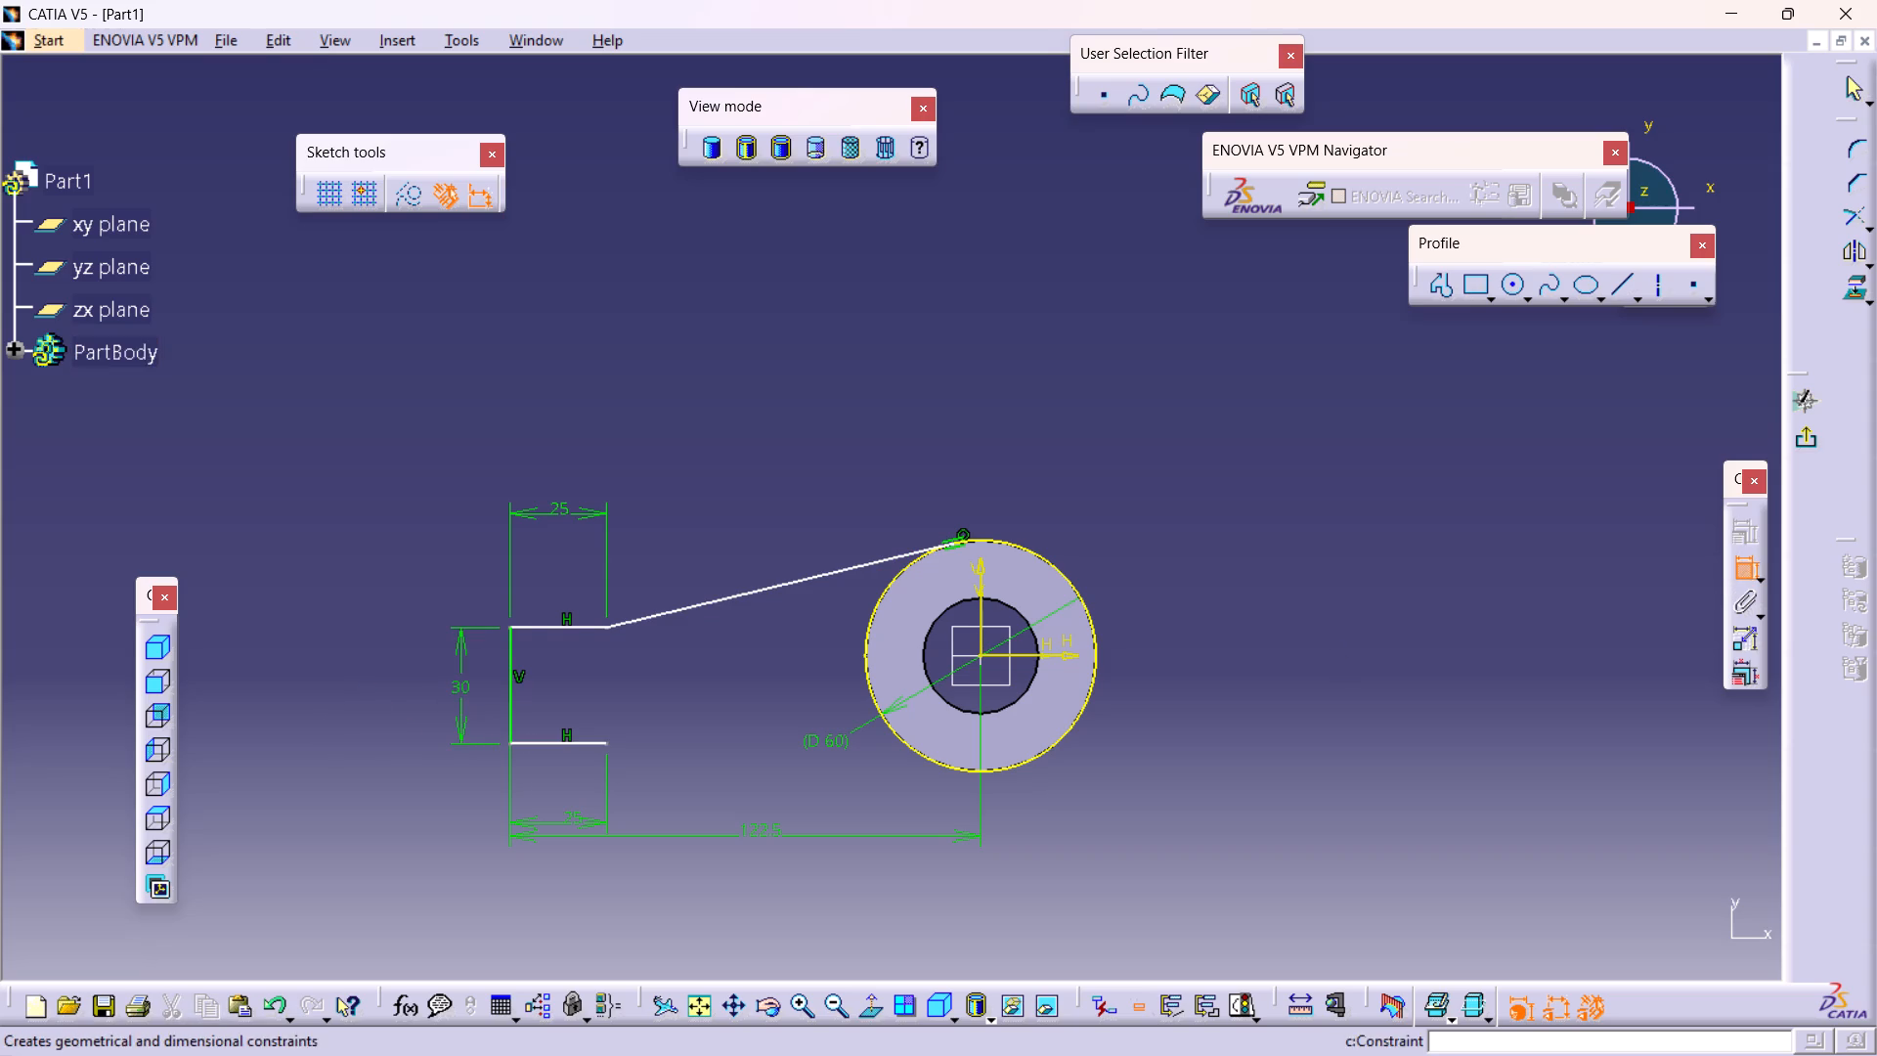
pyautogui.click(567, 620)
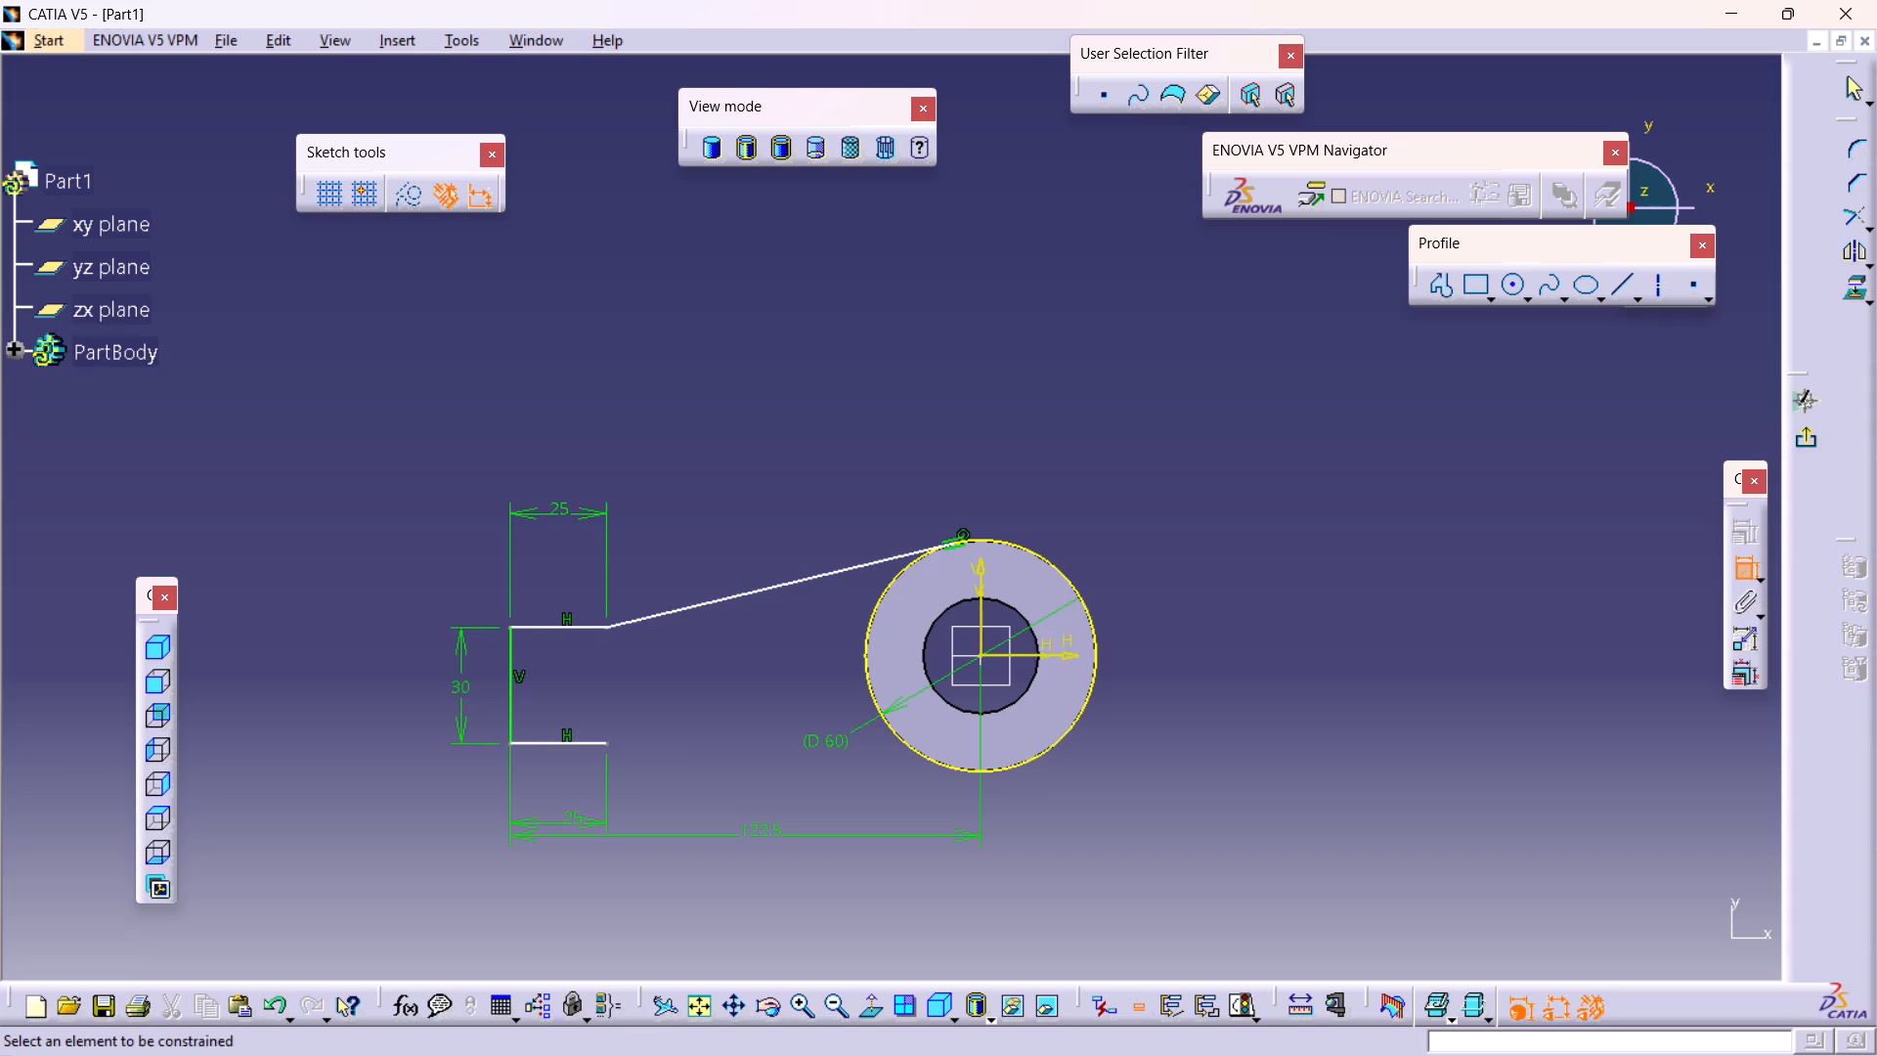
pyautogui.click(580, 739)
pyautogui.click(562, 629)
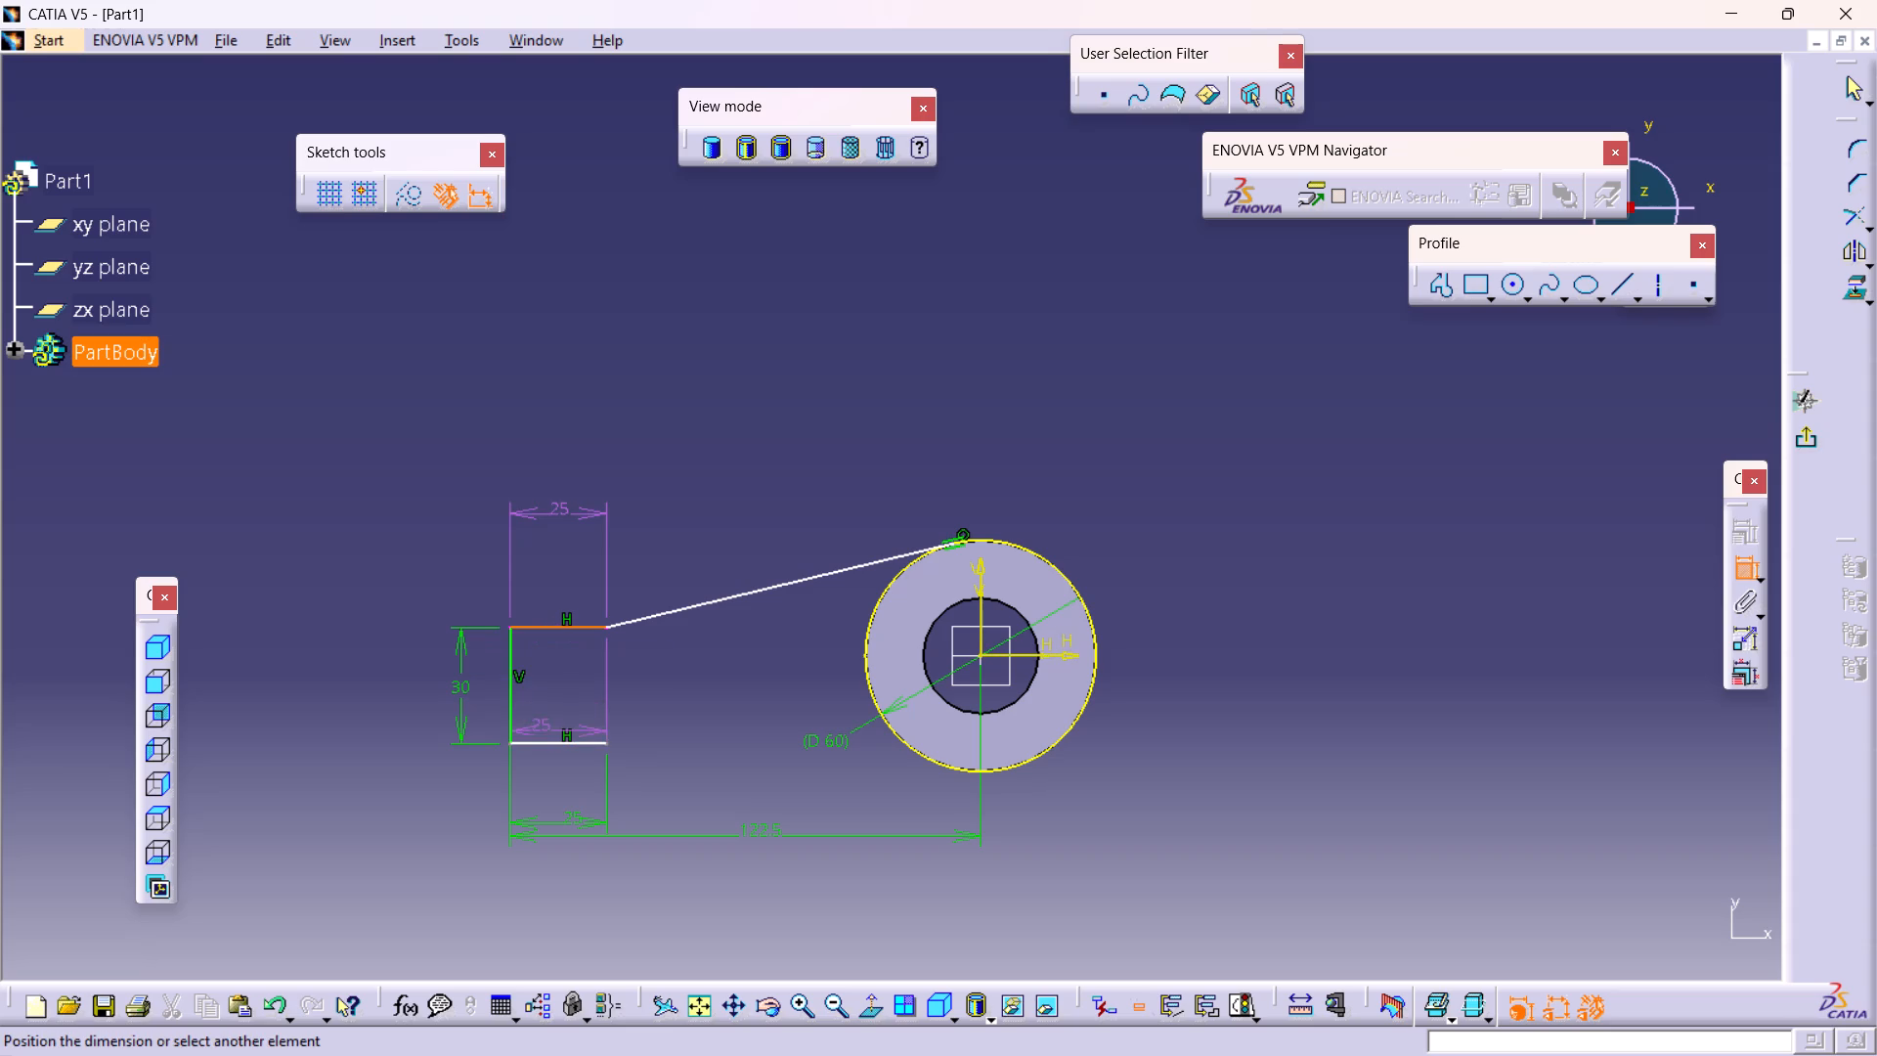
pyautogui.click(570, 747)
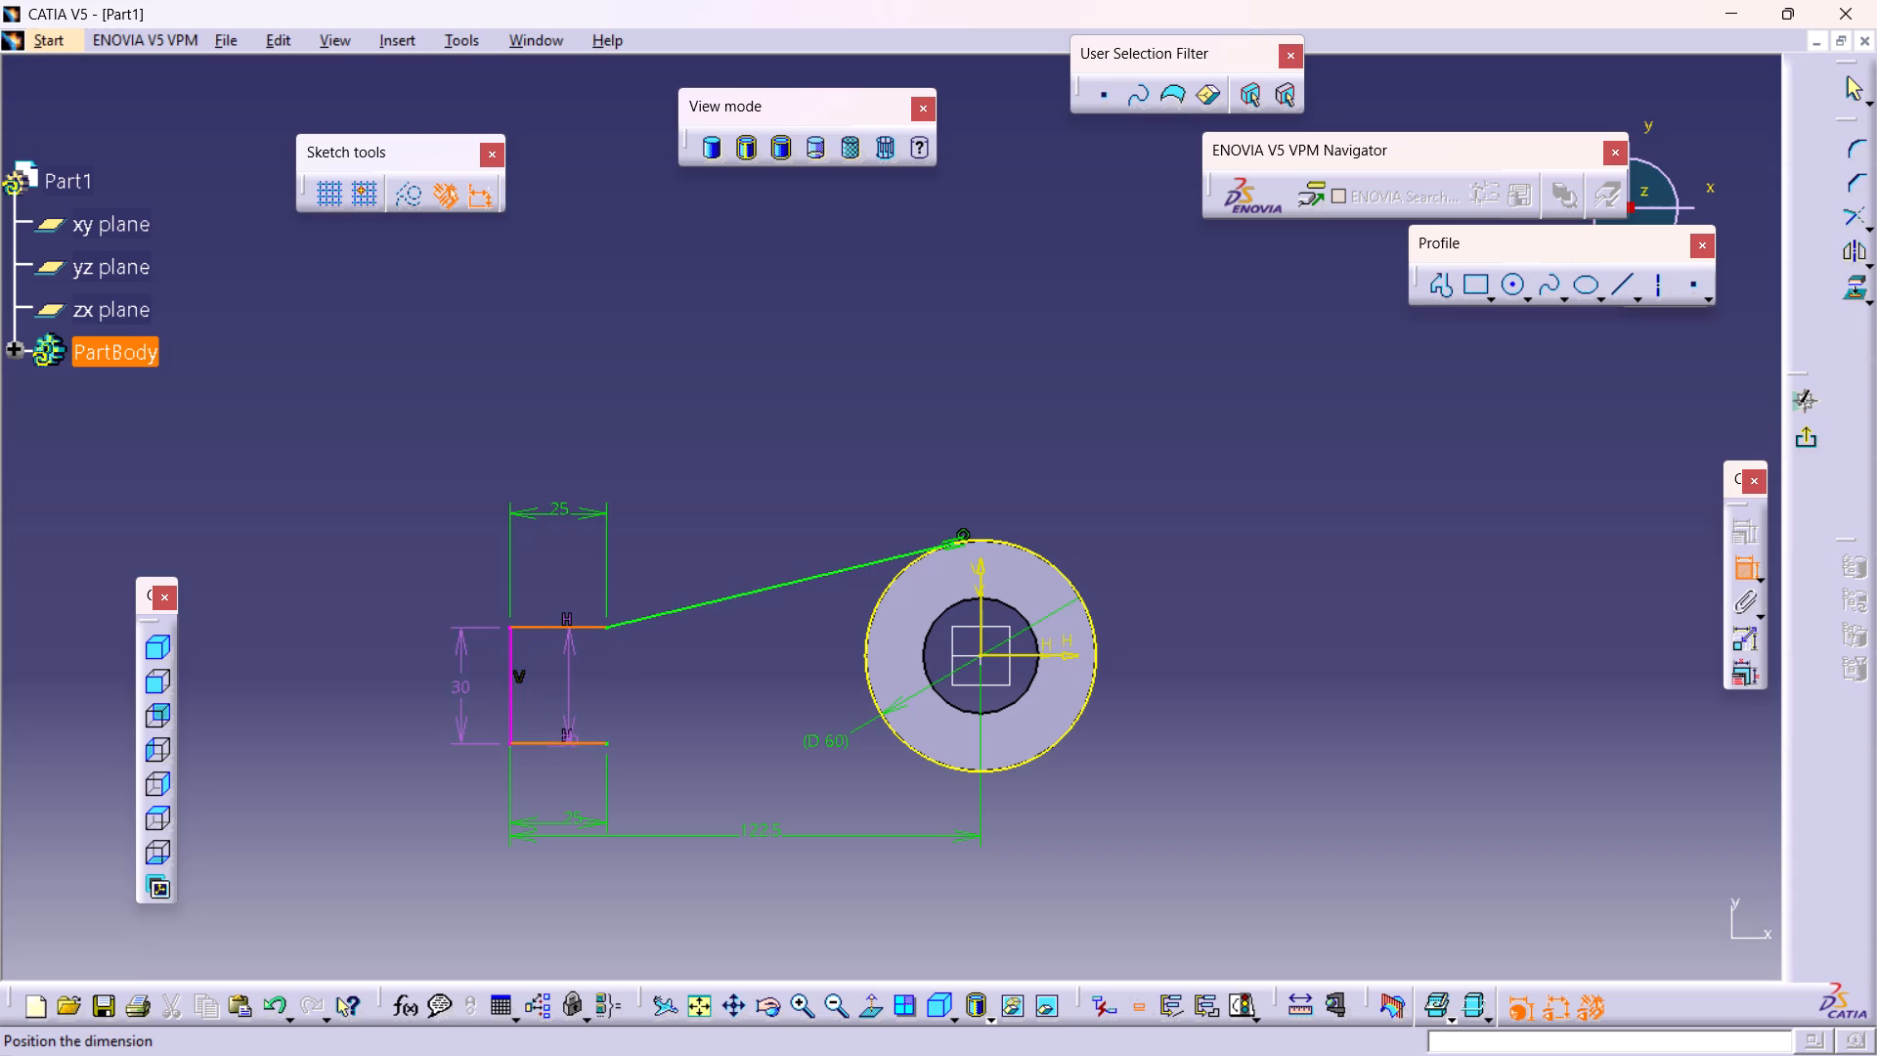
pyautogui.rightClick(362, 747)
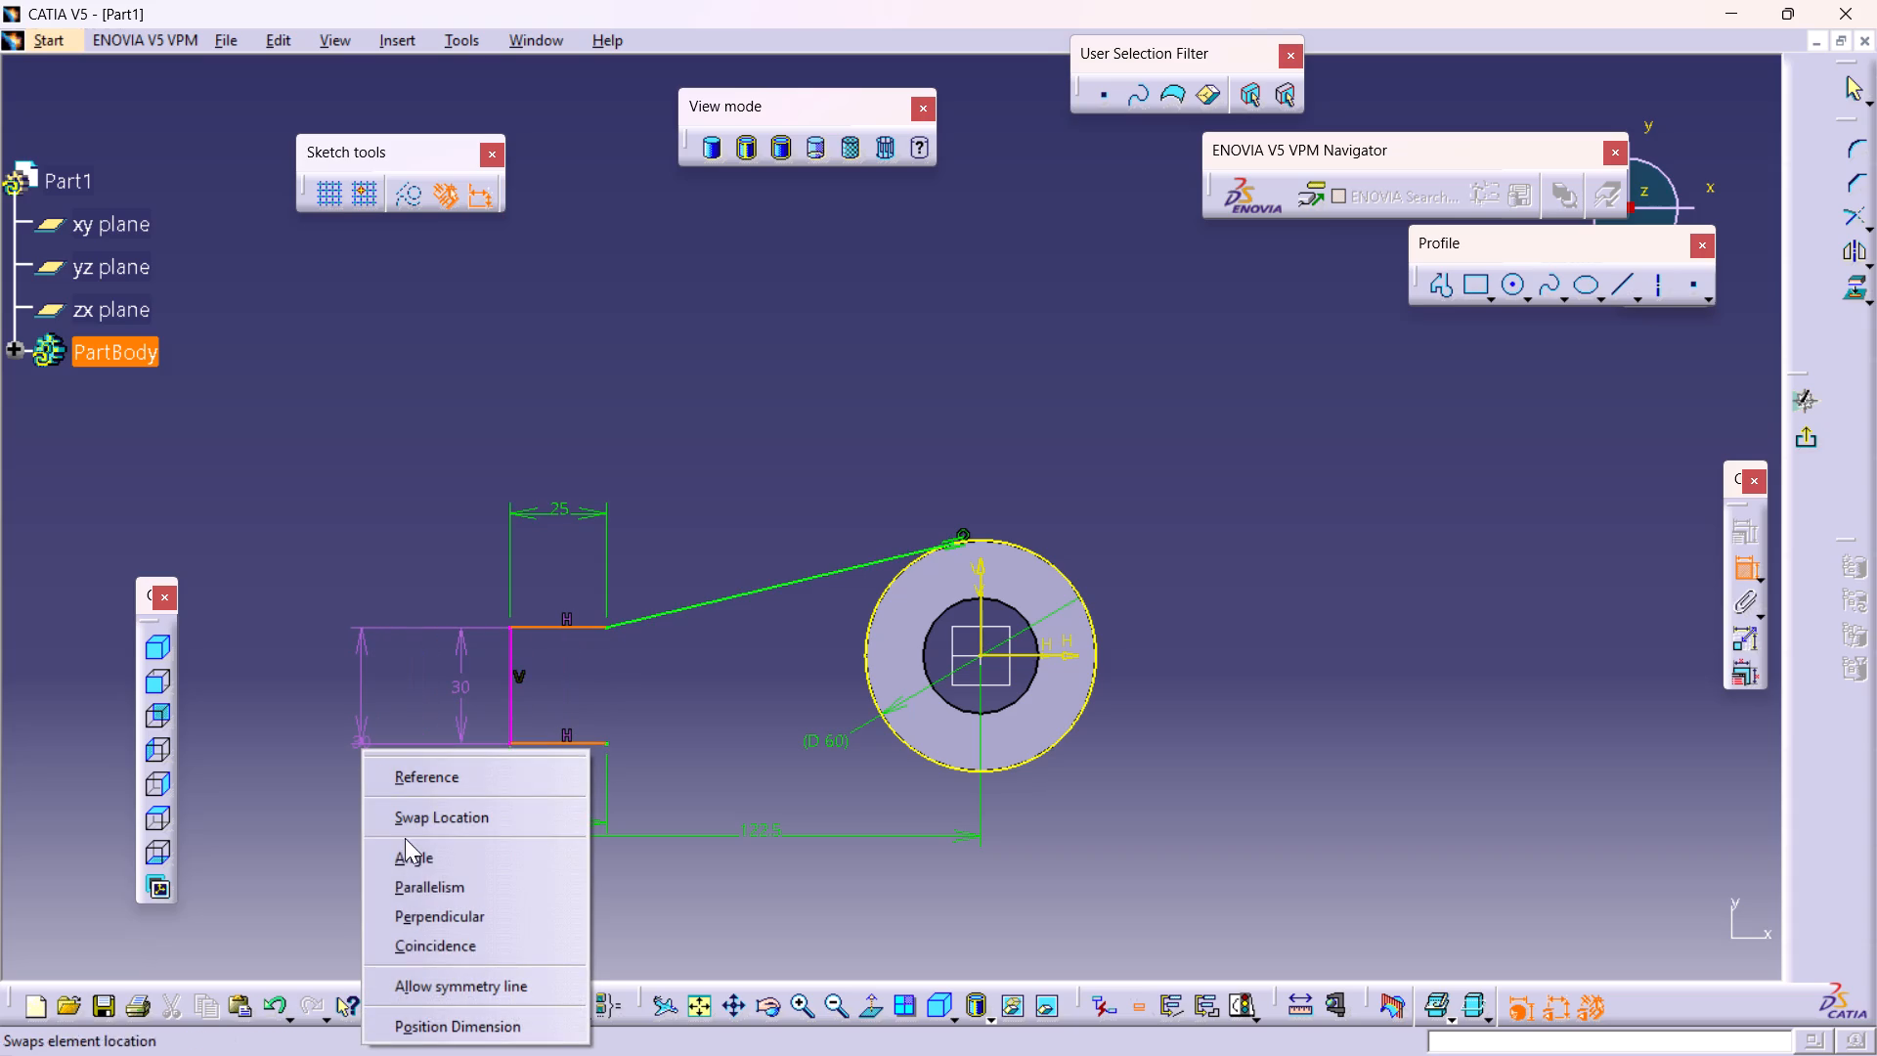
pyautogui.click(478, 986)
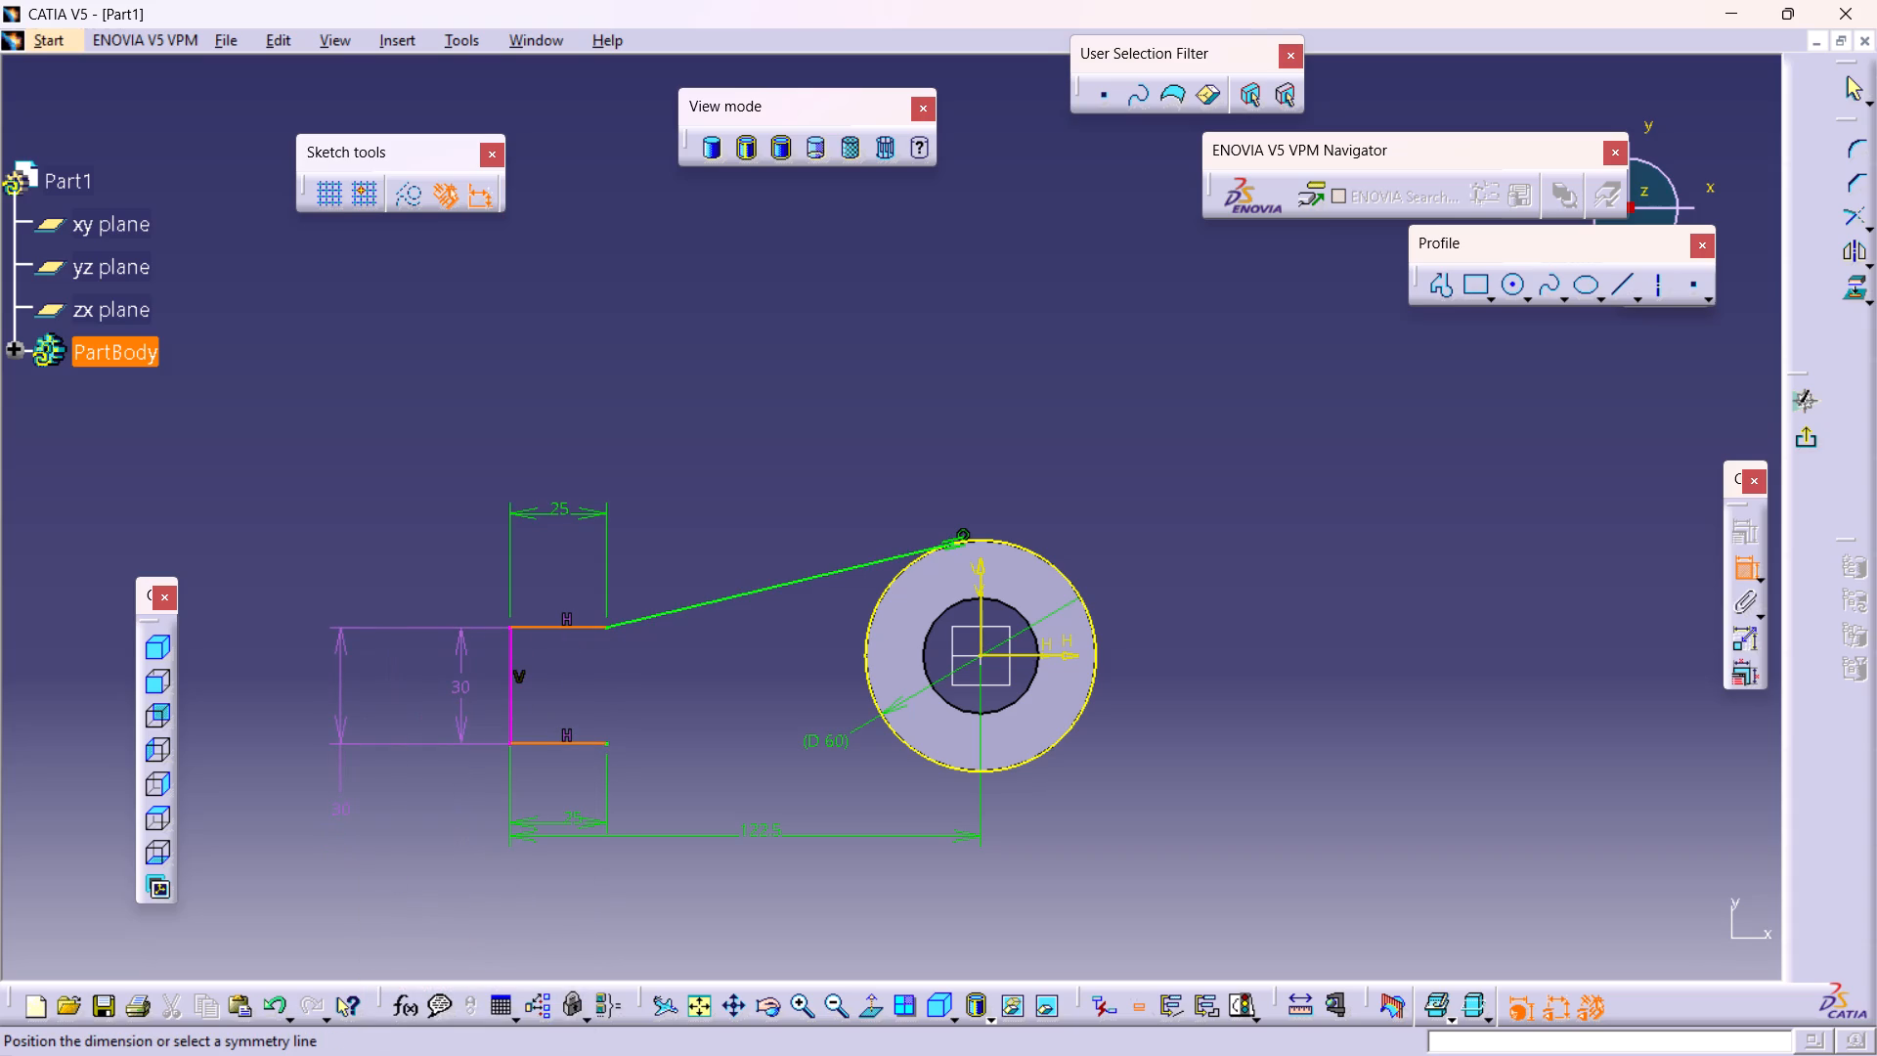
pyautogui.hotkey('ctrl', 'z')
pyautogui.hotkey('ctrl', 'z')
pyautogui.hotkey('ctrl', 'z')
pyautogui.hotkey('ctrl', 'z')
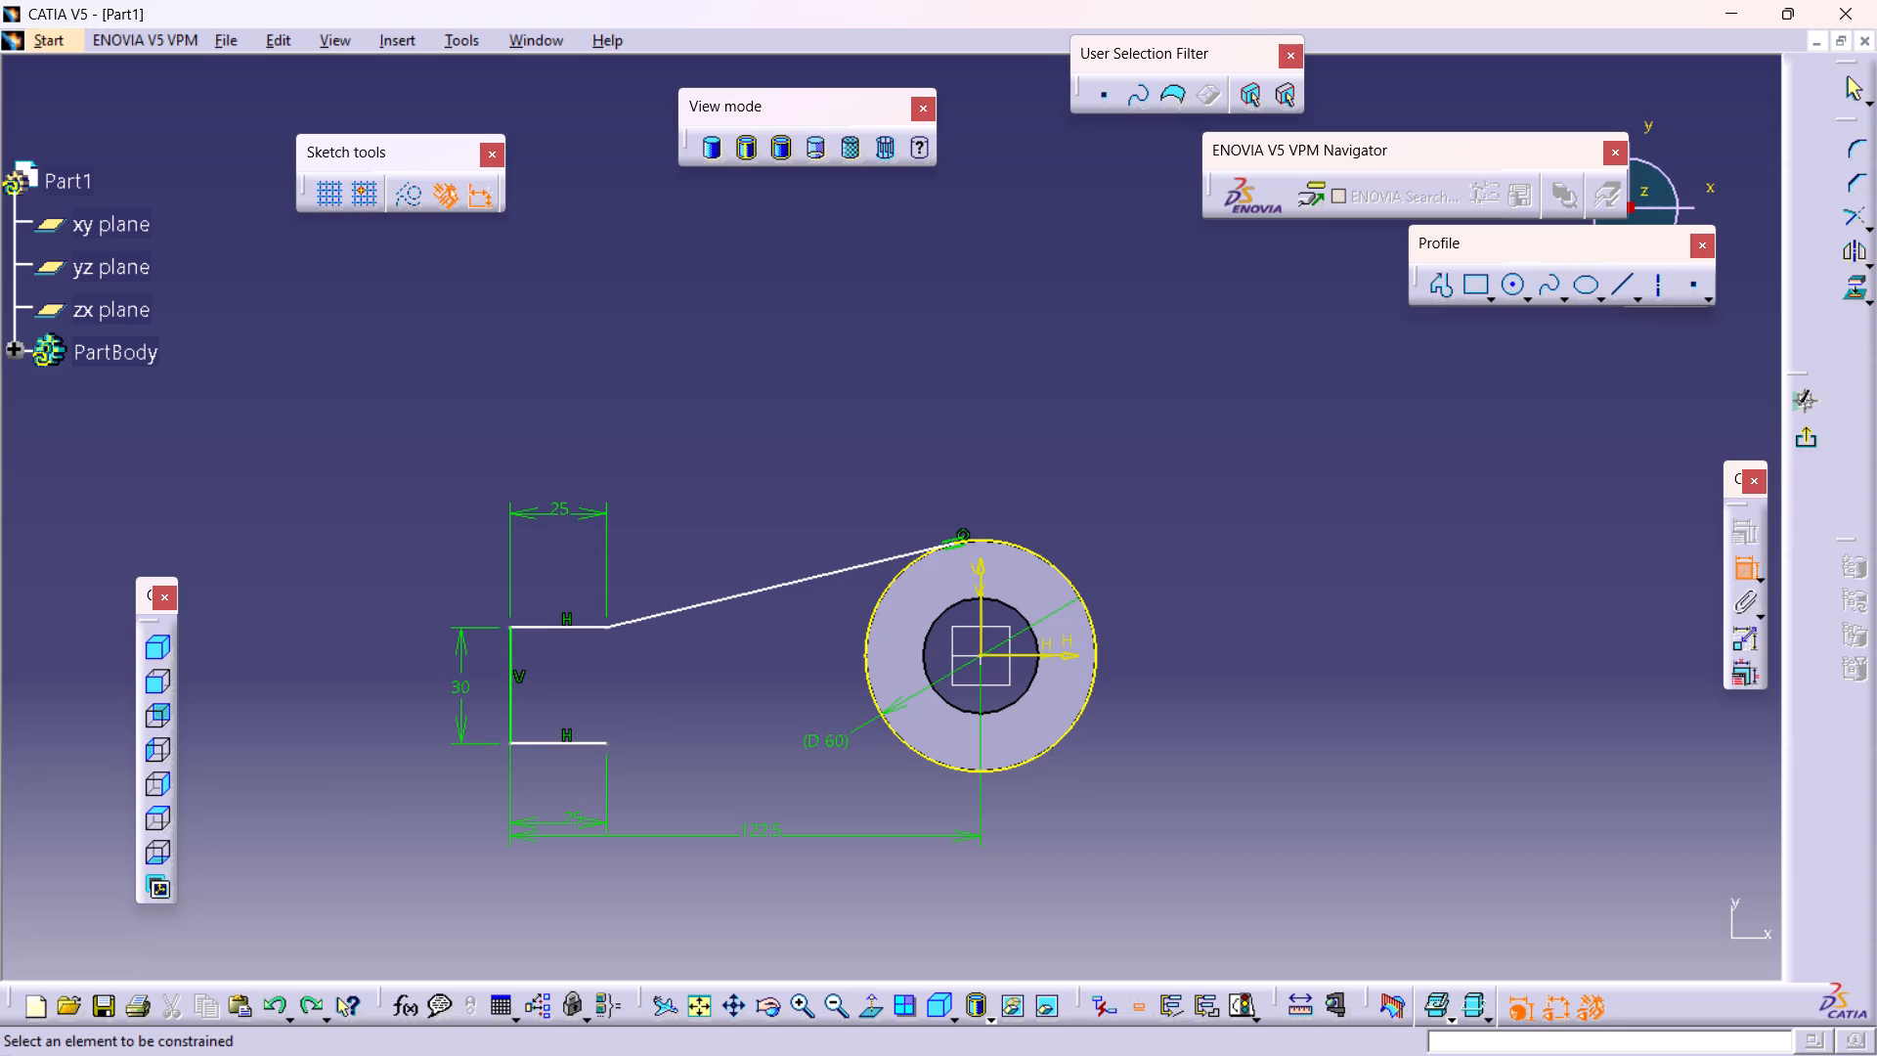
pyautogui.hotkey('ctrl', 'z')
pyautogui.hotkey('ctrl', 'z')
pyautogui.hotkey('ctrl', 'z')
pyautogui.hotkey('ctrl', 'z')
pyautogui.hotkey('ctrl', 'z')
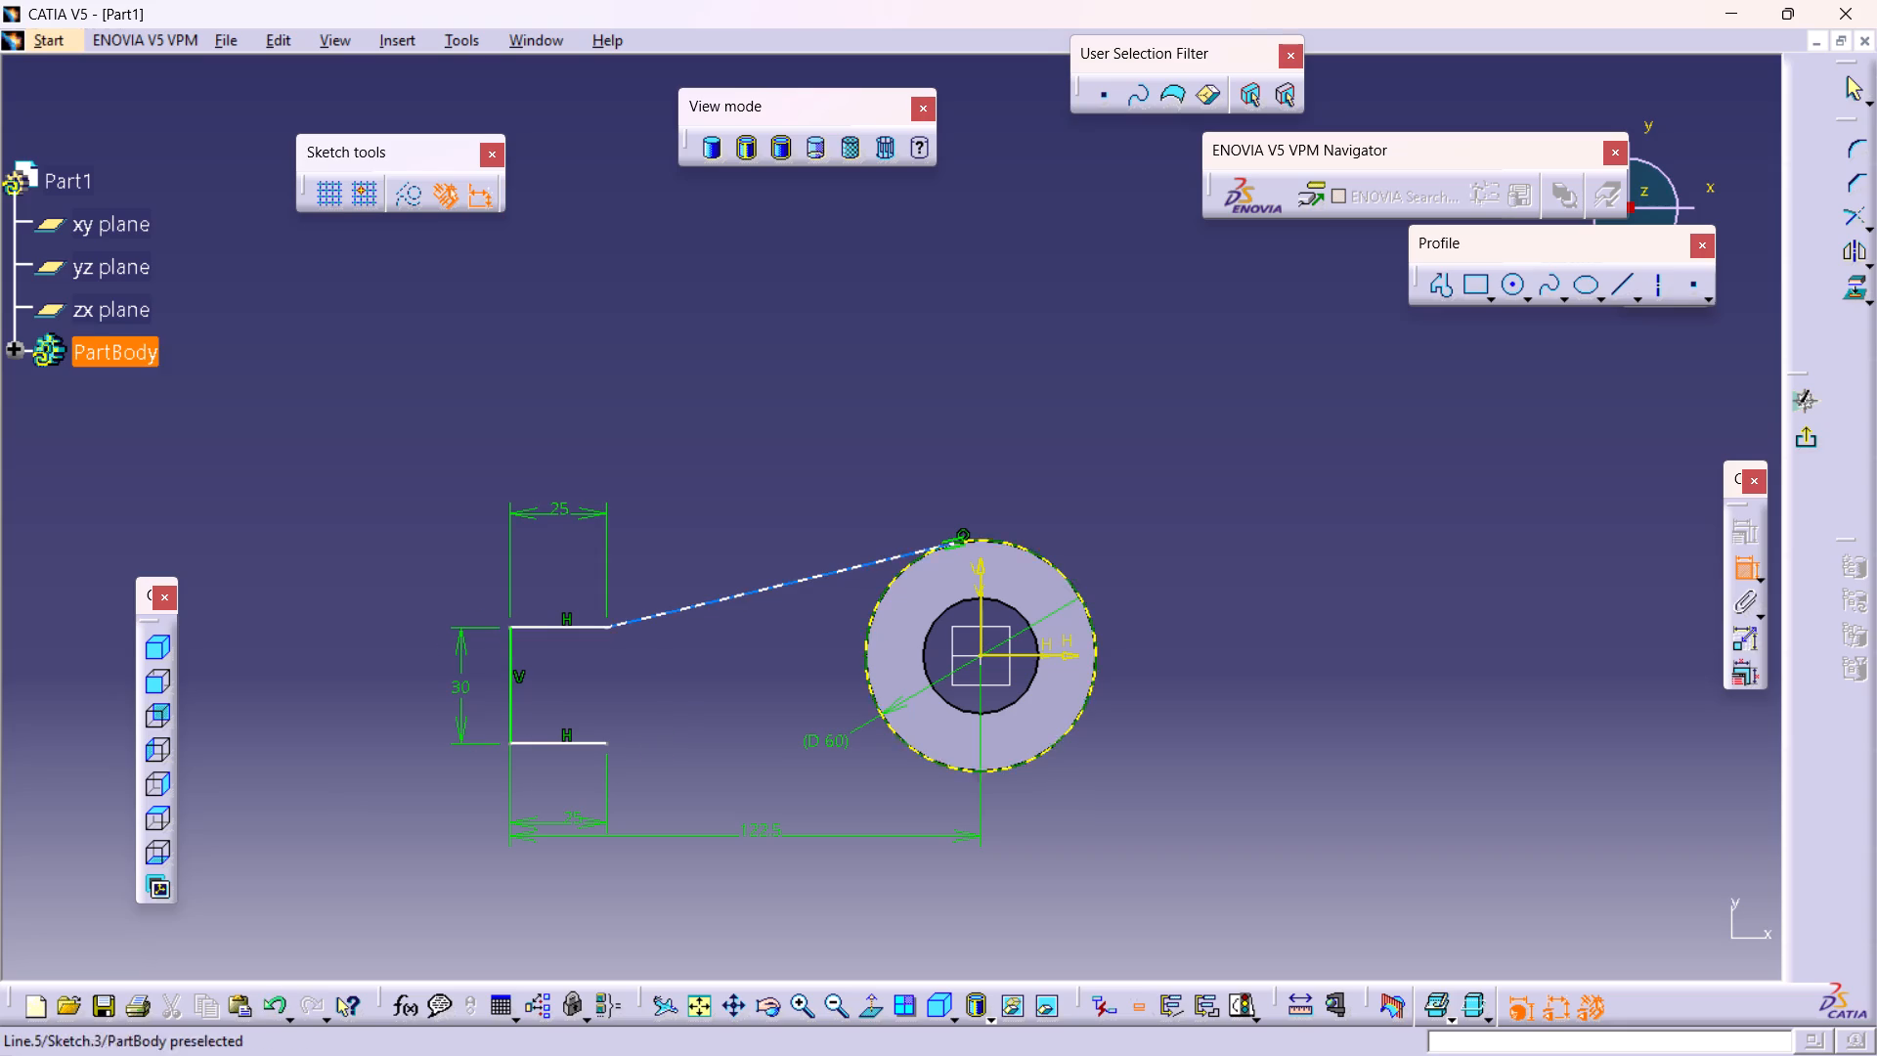
# Delete the 25 mm length dimensions of the arm's upper and lower short horizontal lines.
pyautogui.click(554, 509)
pyautogui.click(563, 500)
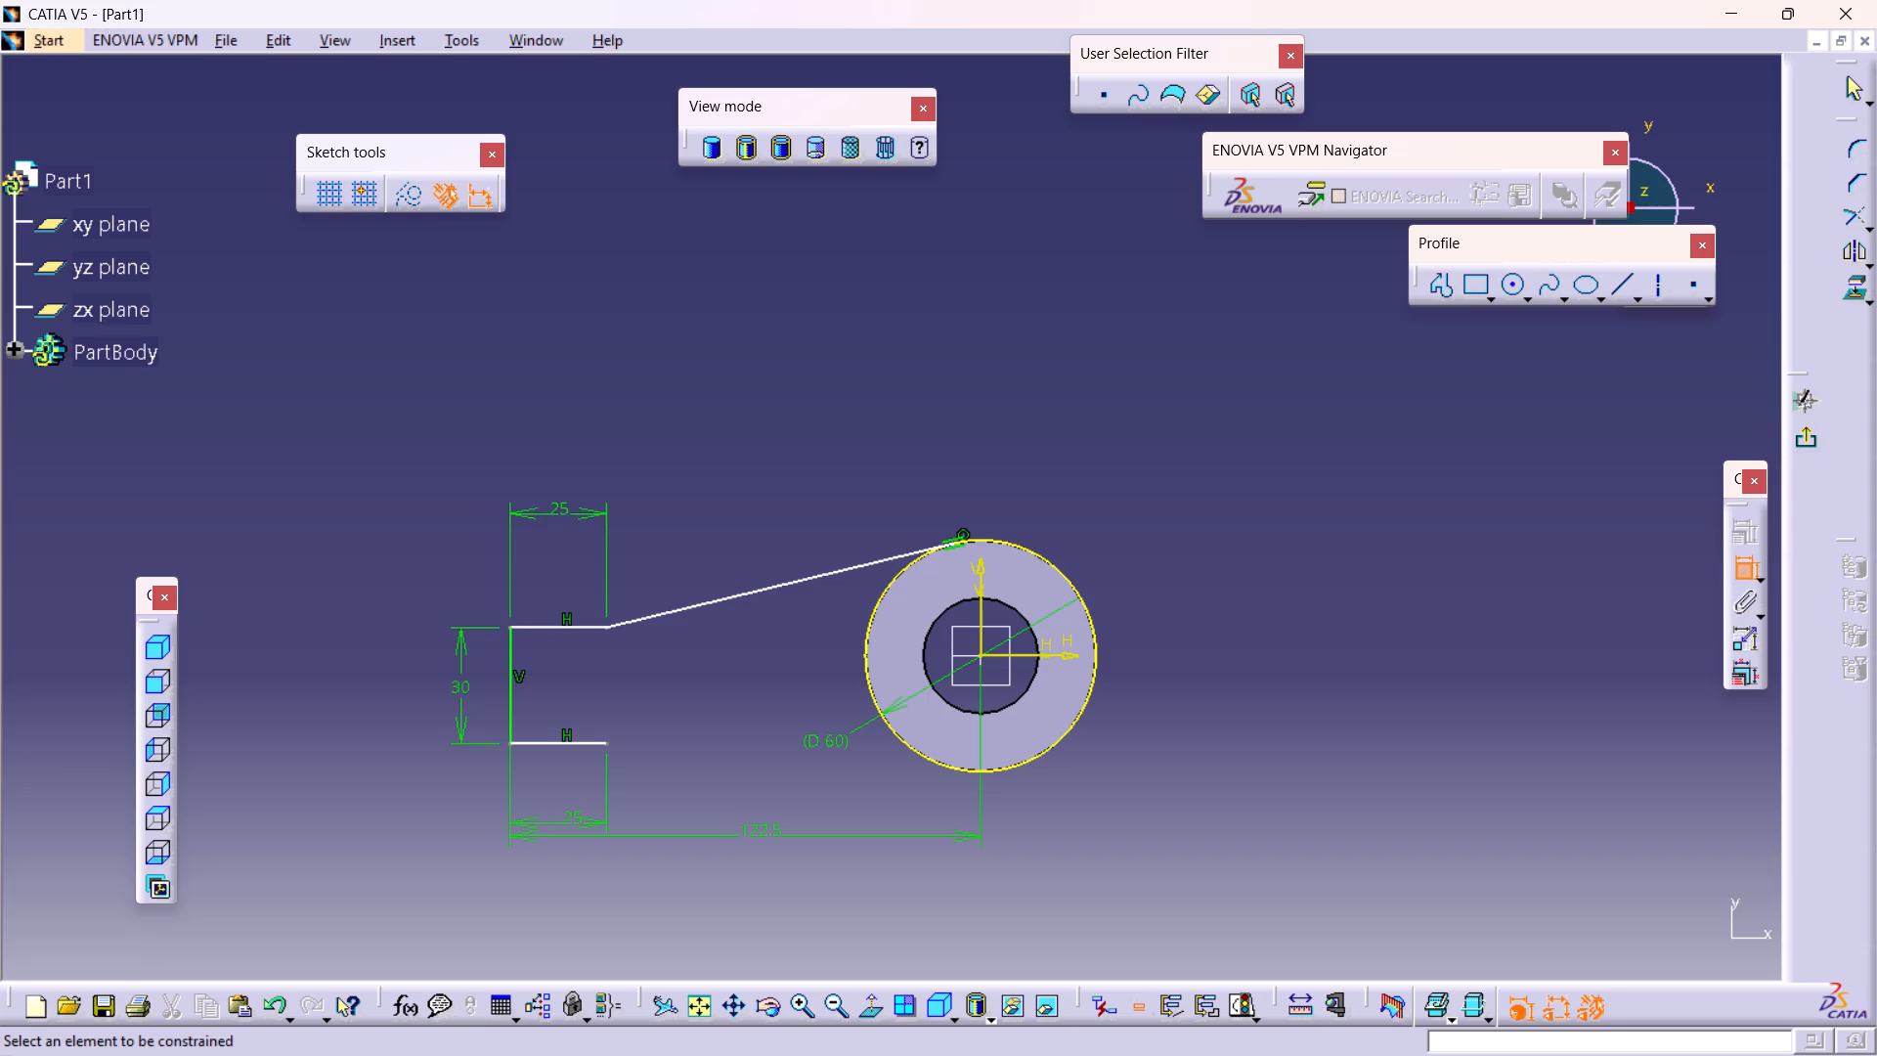
pyautogui.hotkey('ctrl', 'z')
pyautogui.press('Escape')
pyautogui.press('Escape')
pyautogui.press('Escape')
pyautogui.press('`')
pyautogui.click(557, 506)
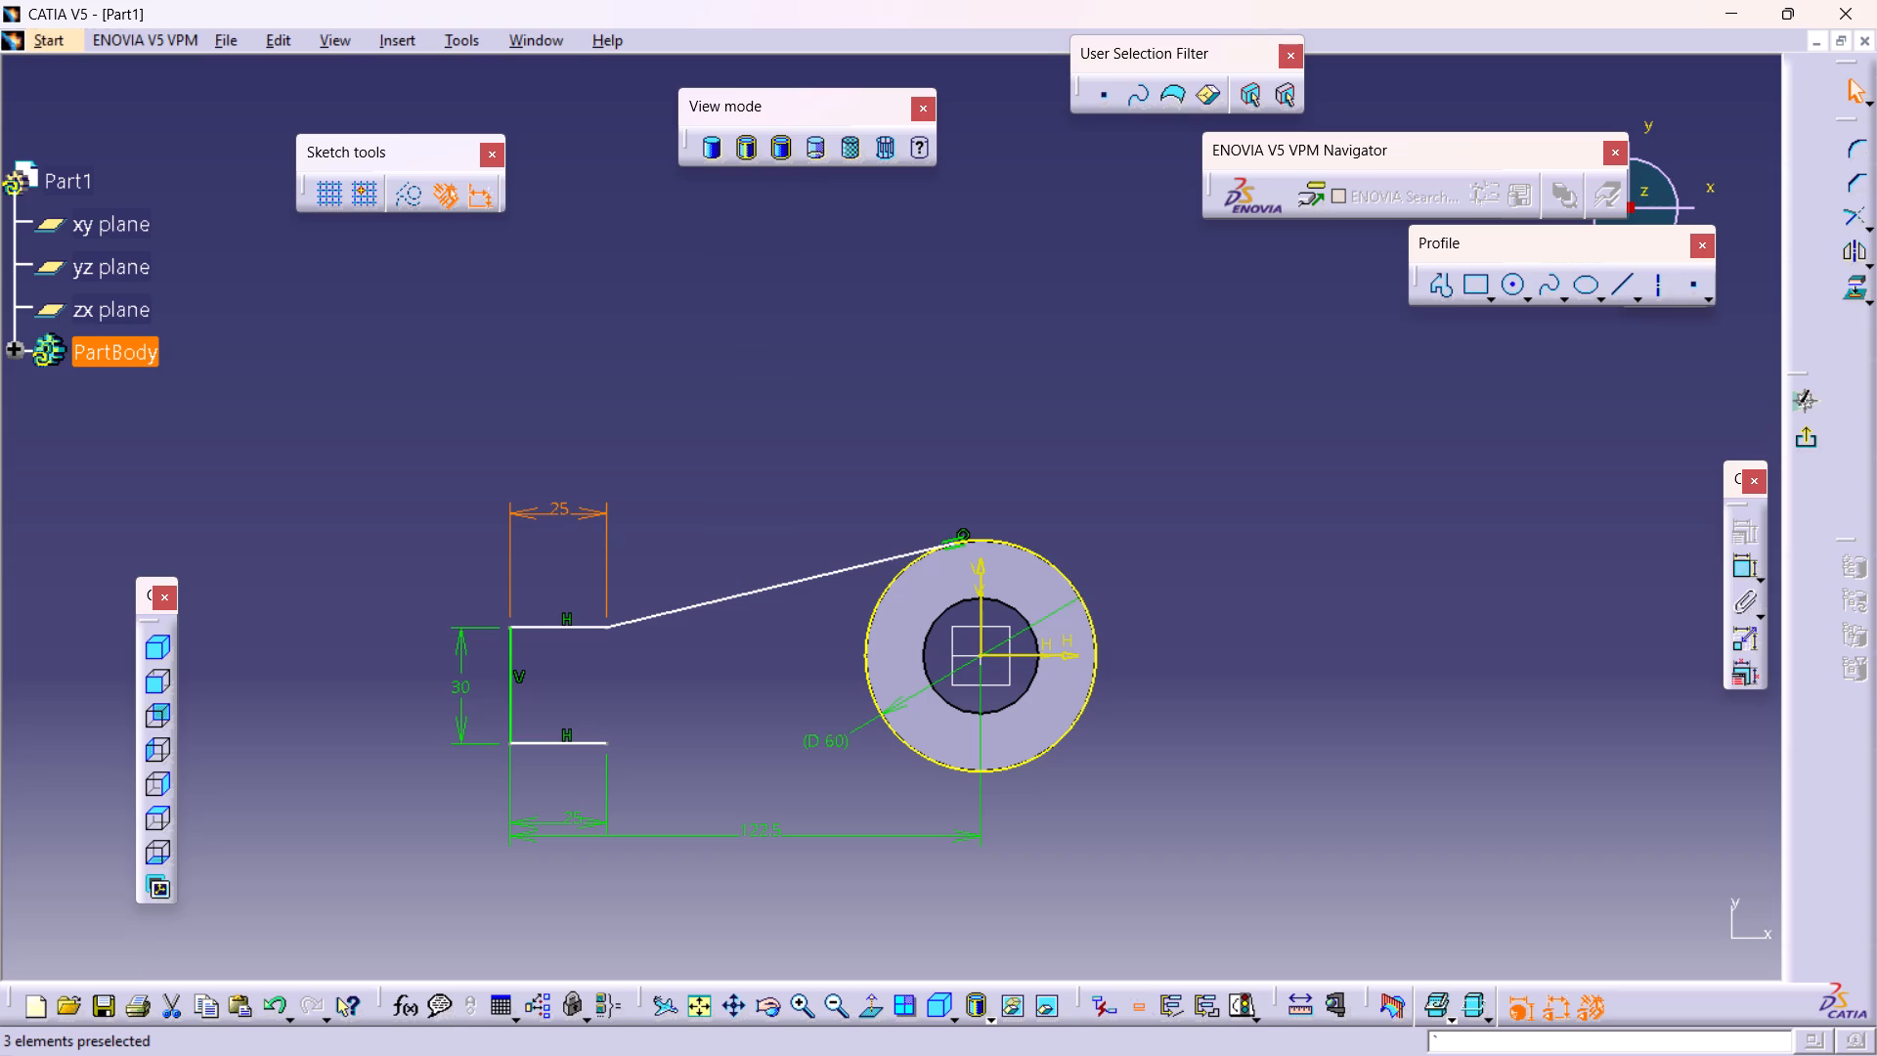
pyautogui.press('Delete')
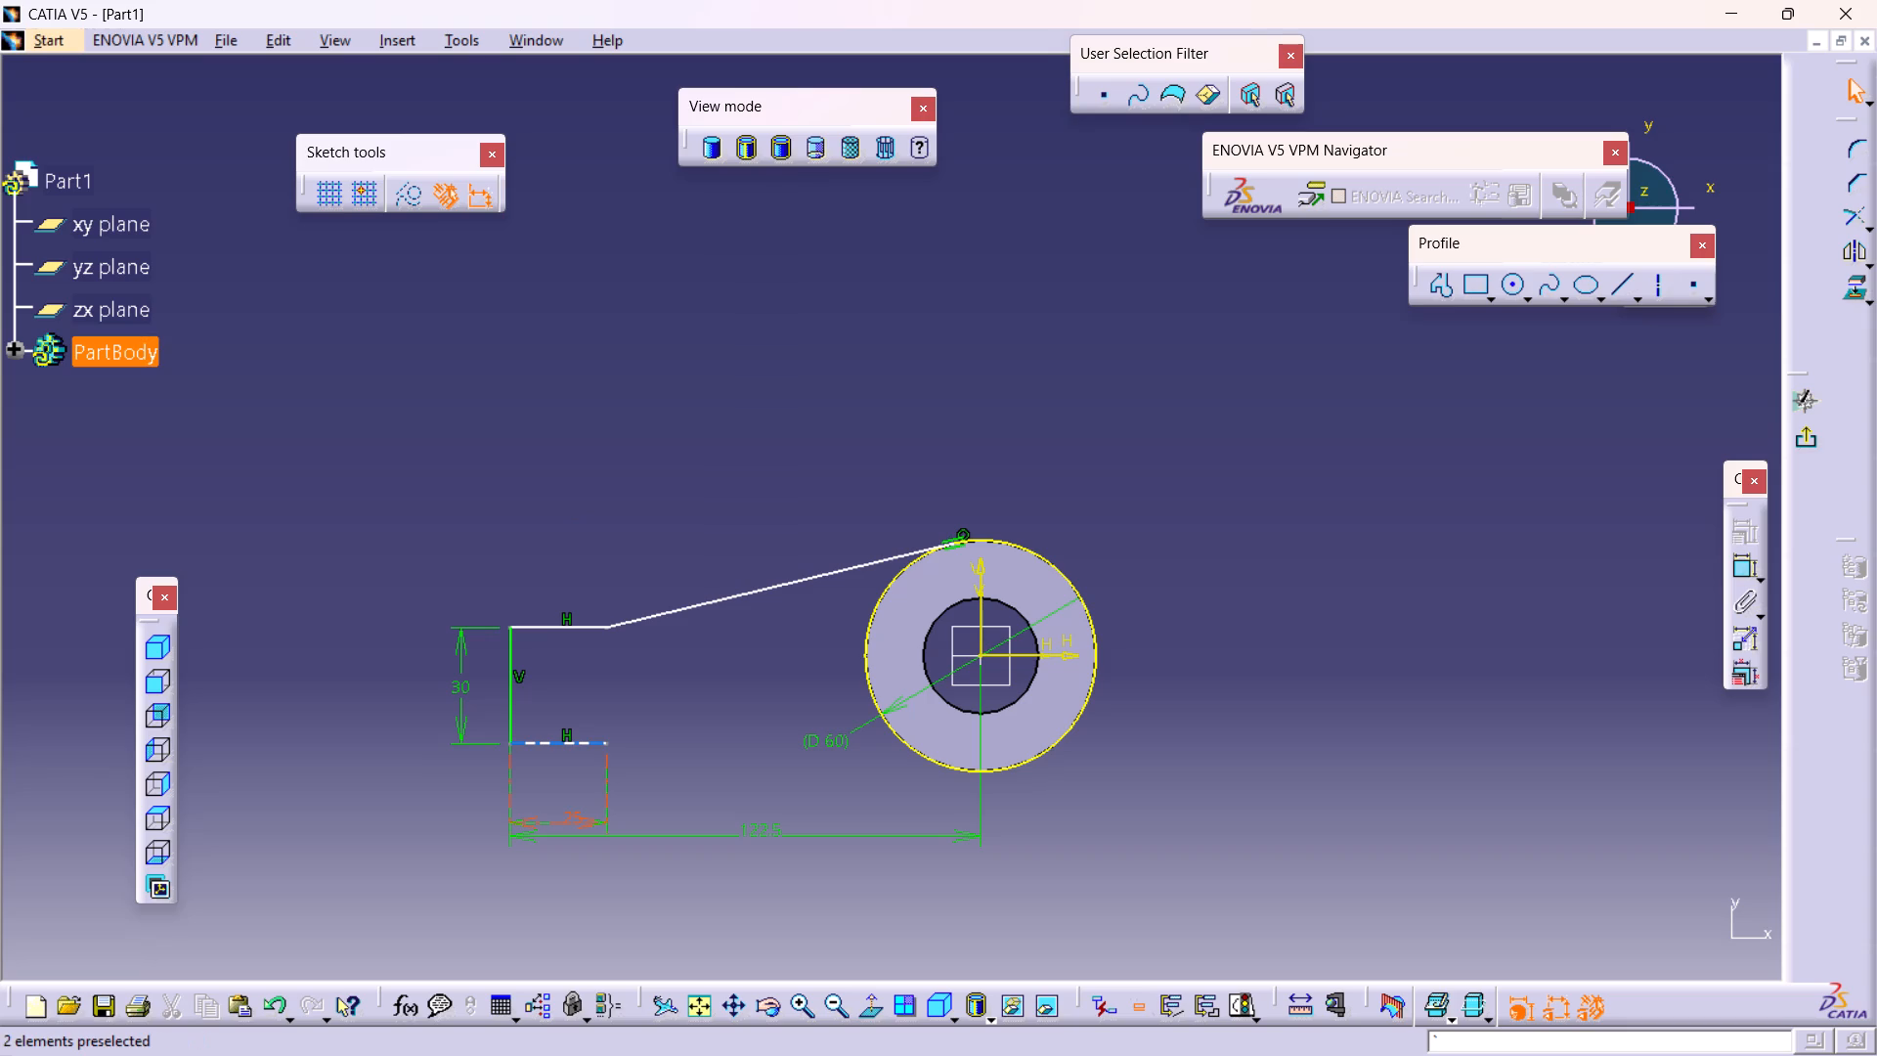
pyautogui.click(566, 819)
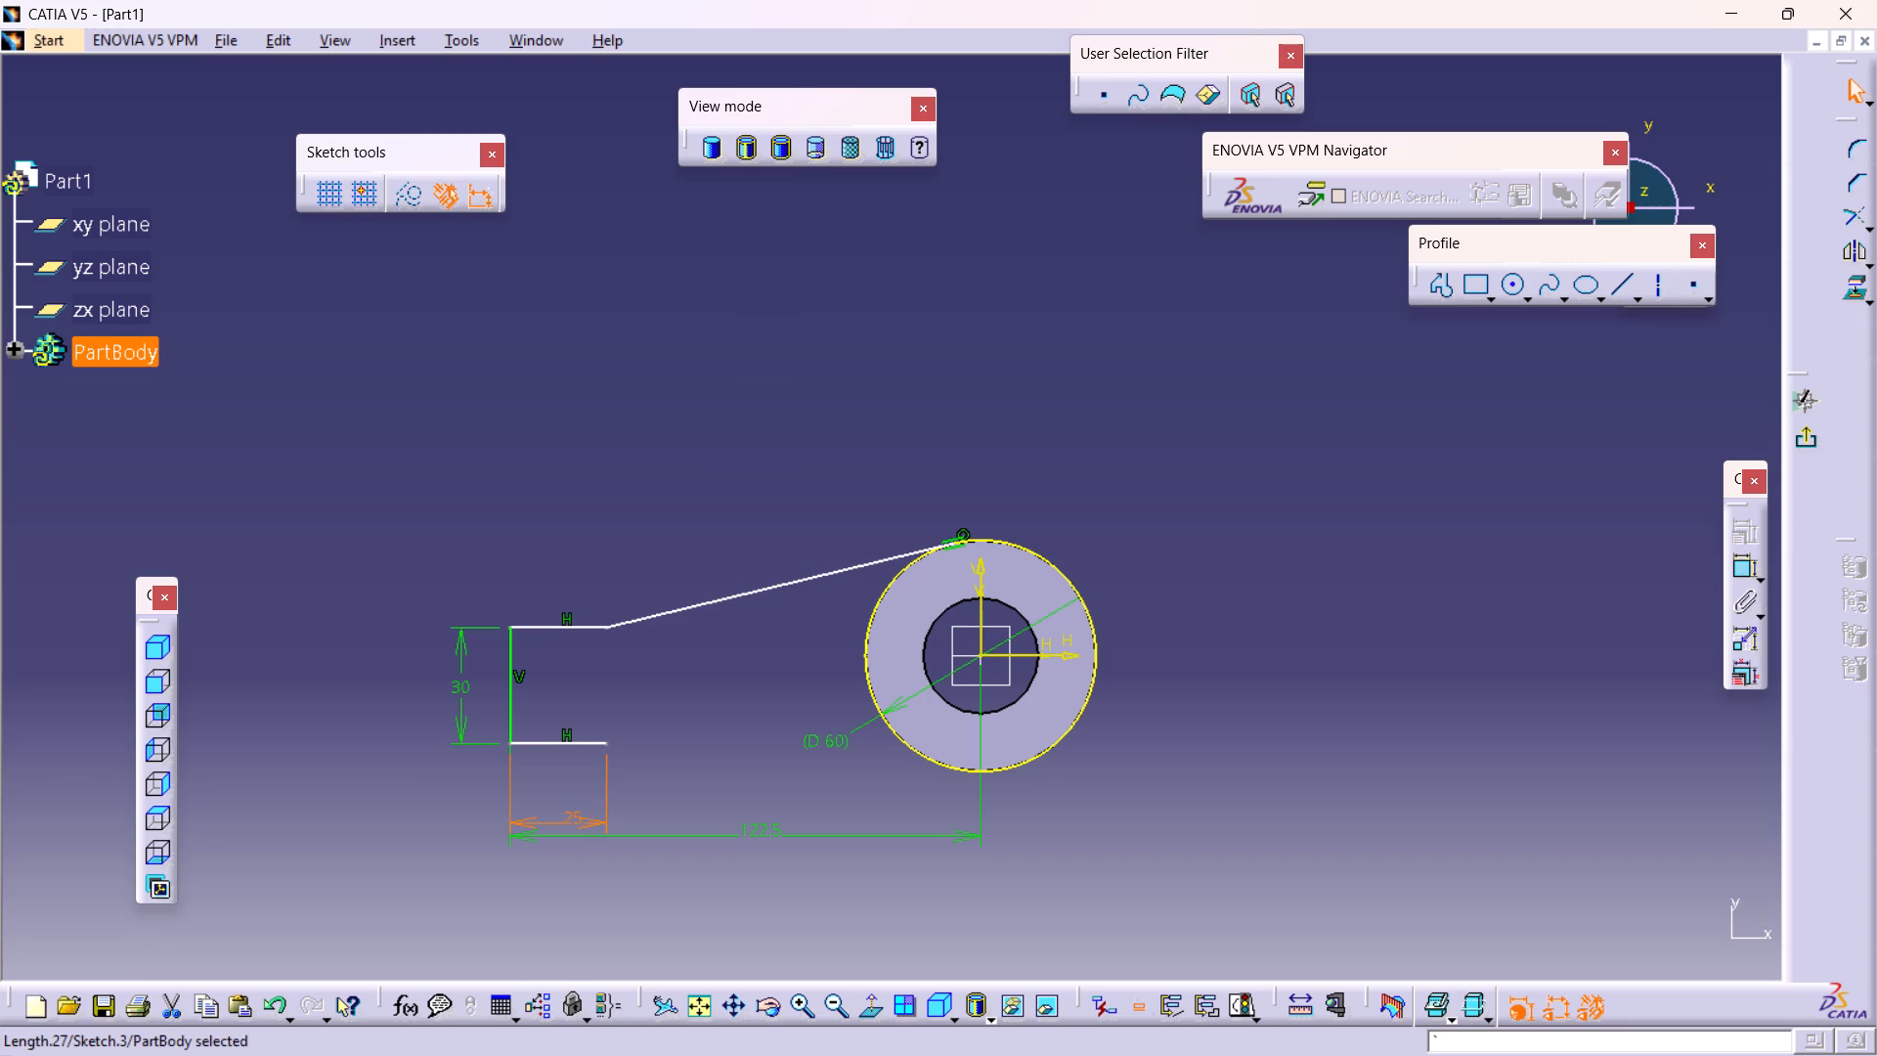
pyautogui.press('Delete')
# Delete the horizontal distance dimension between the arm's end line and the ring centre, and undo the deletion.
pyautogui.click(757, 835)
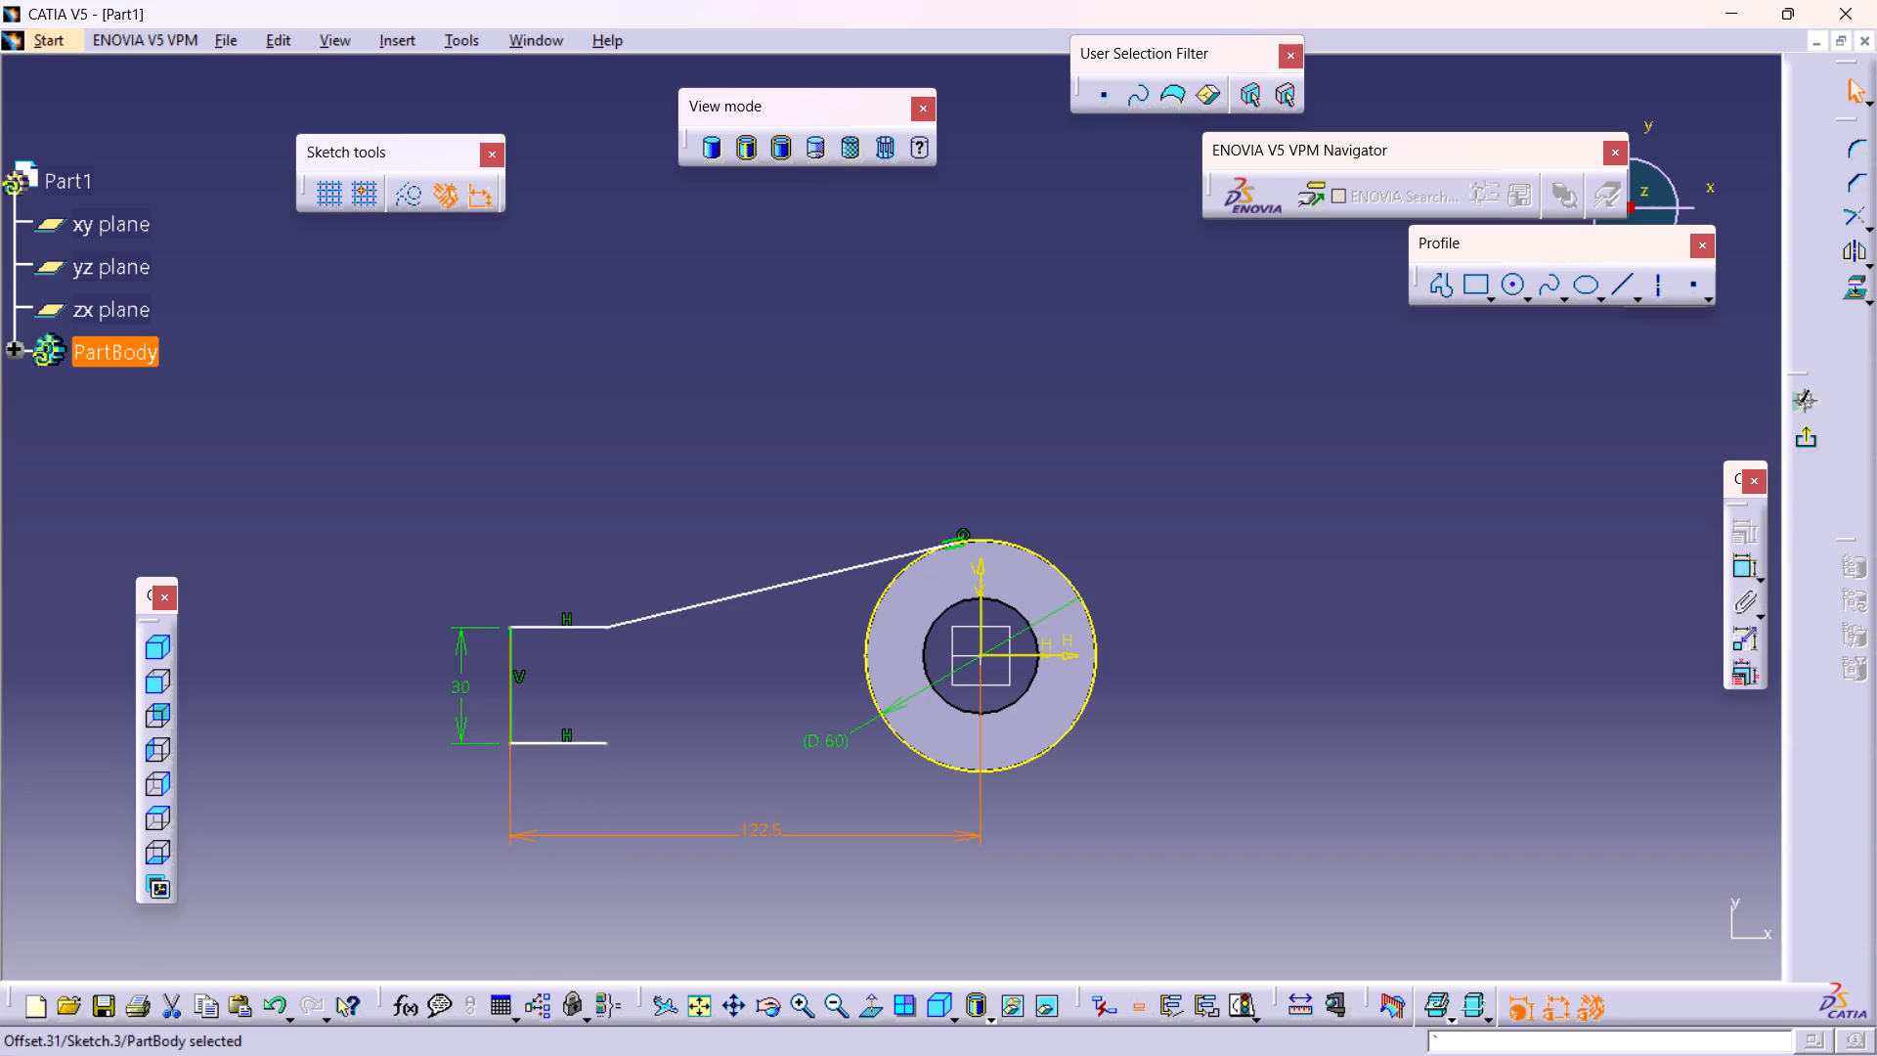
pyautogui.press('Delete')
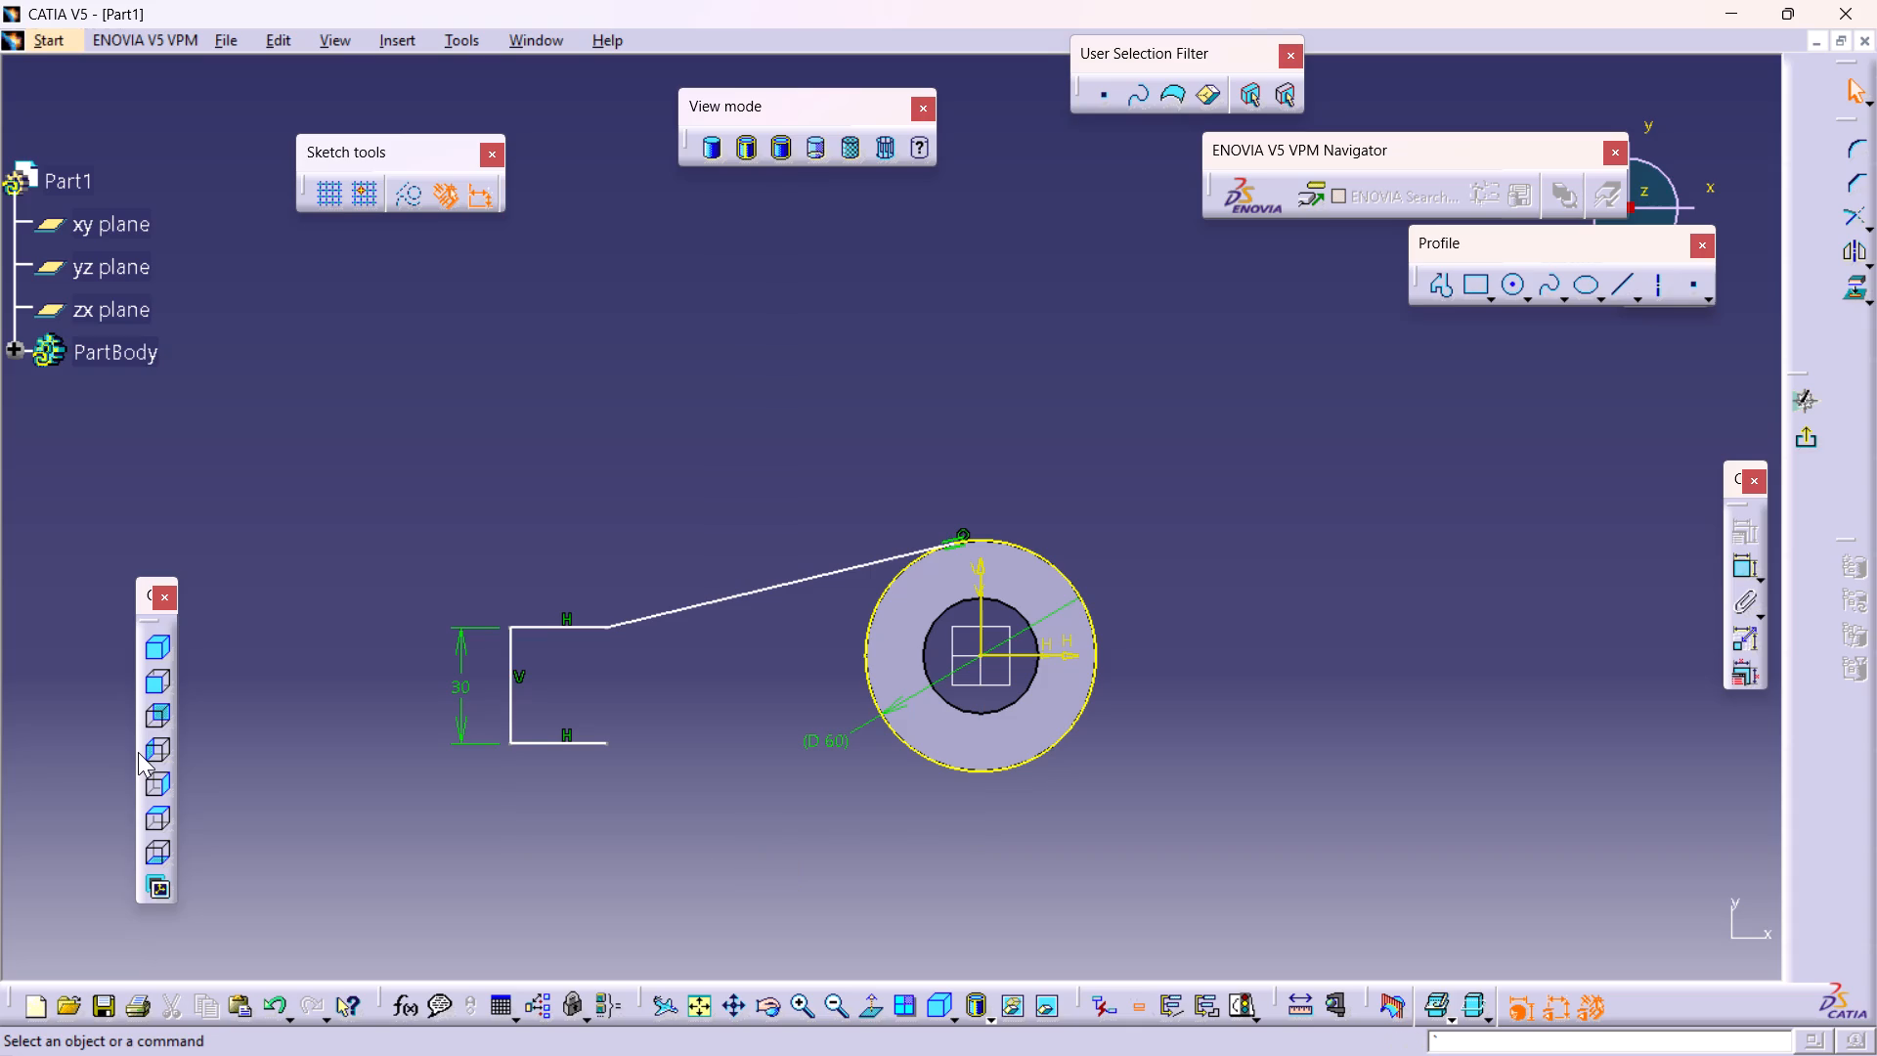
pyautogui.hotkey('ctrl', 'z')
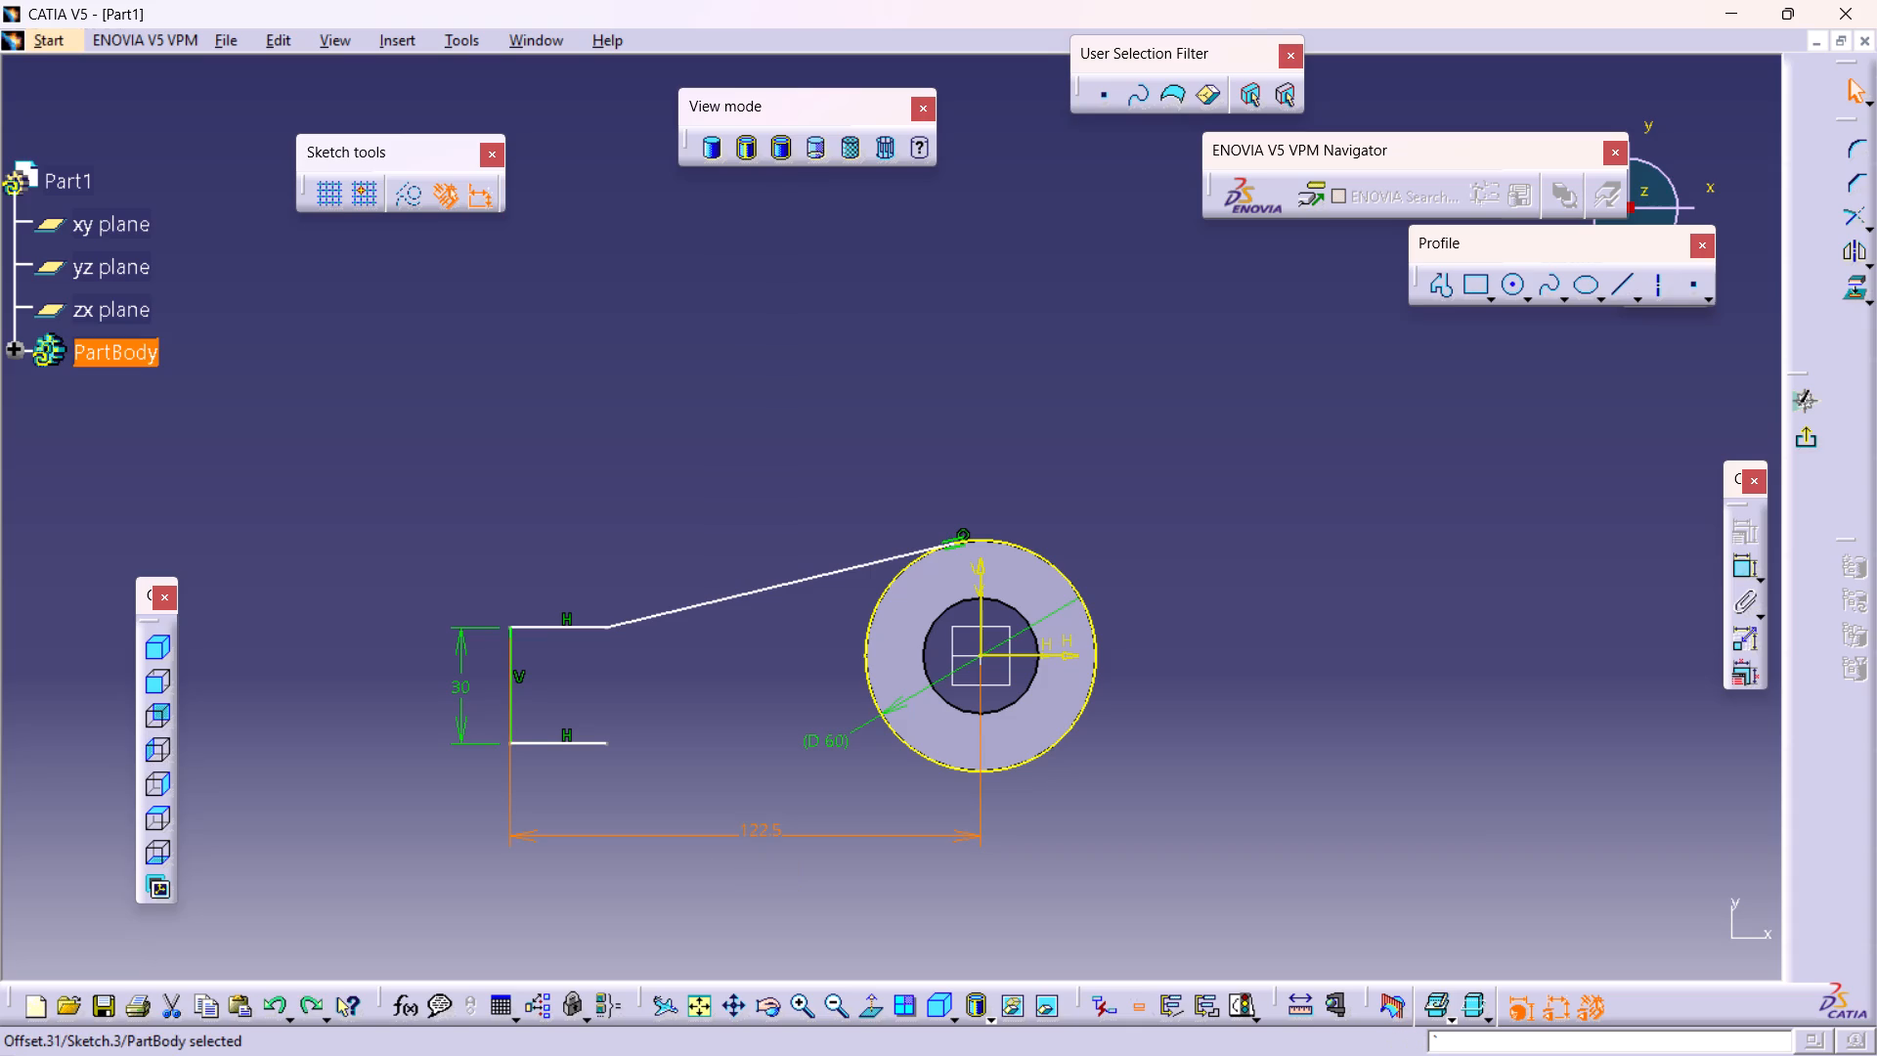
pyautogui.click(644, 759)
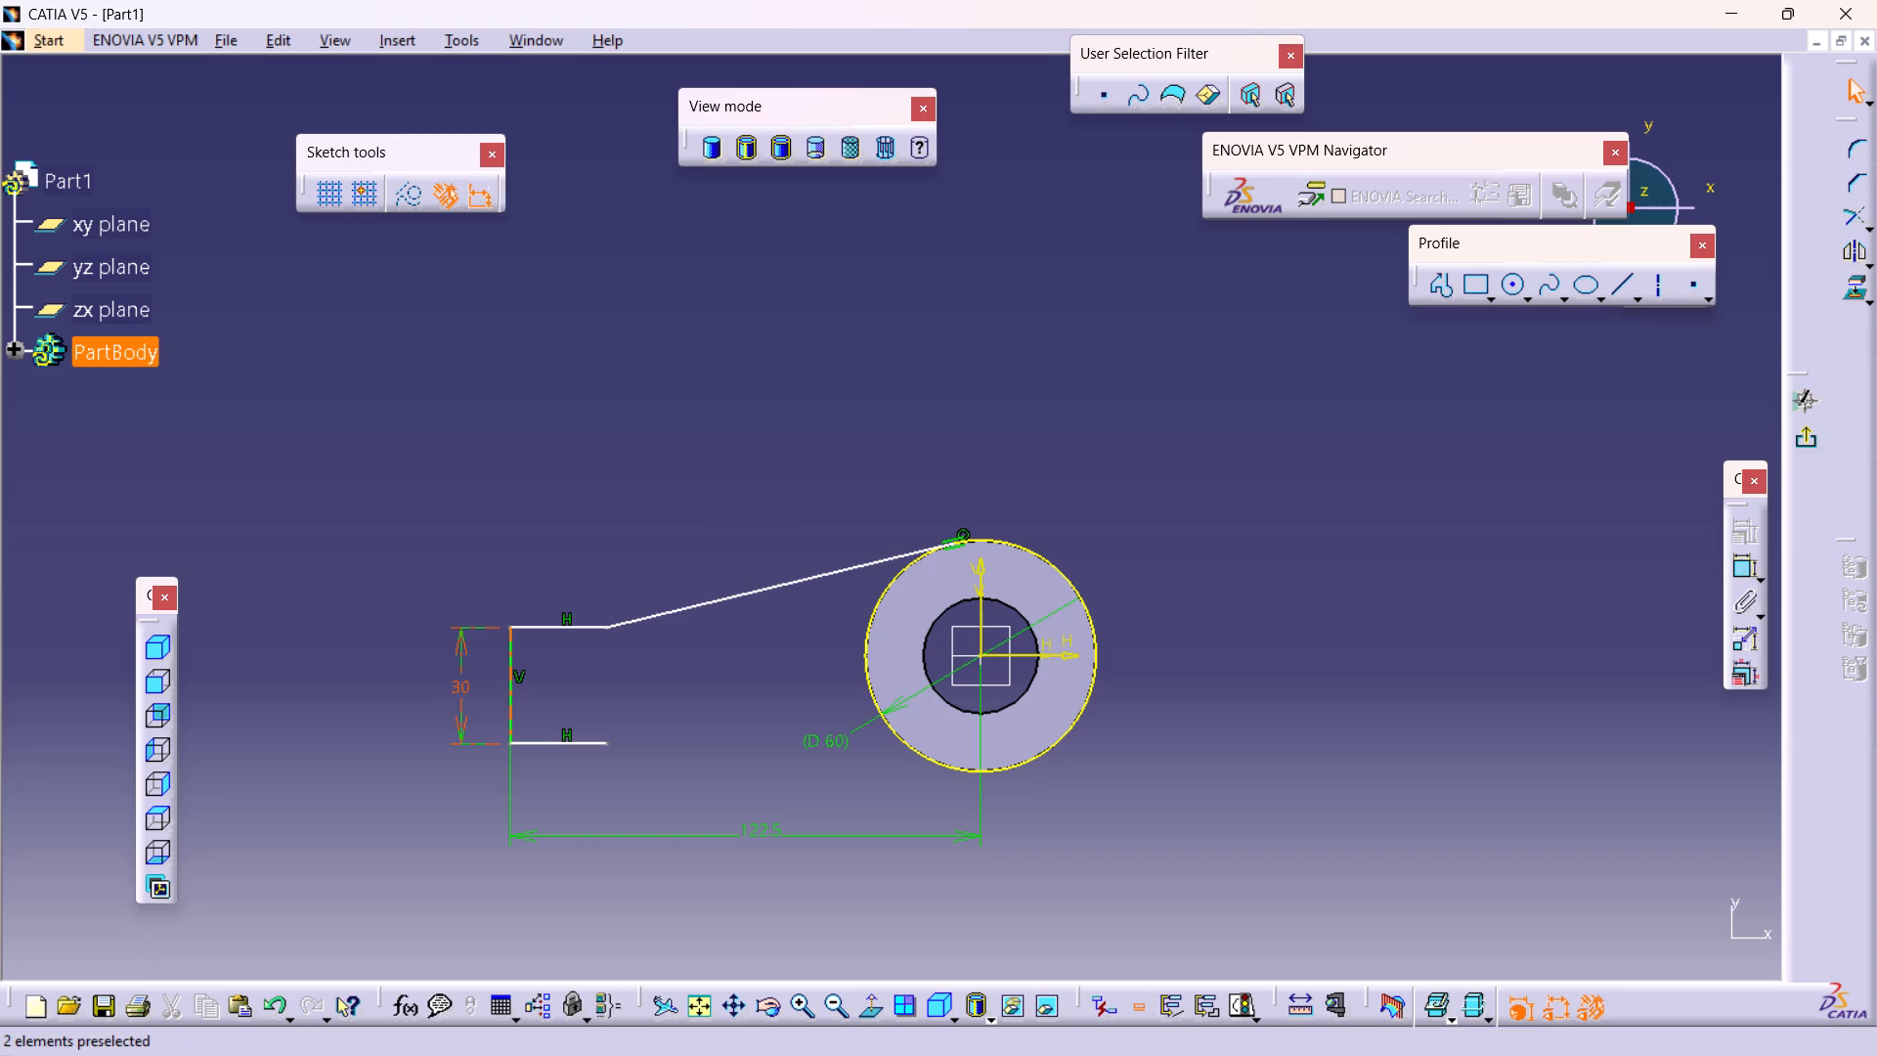
# Delete the 30 mm distance dimension beside the arm's vertical end line.
pyautogui.click(466, 685)
pyautogui.press('Delete')
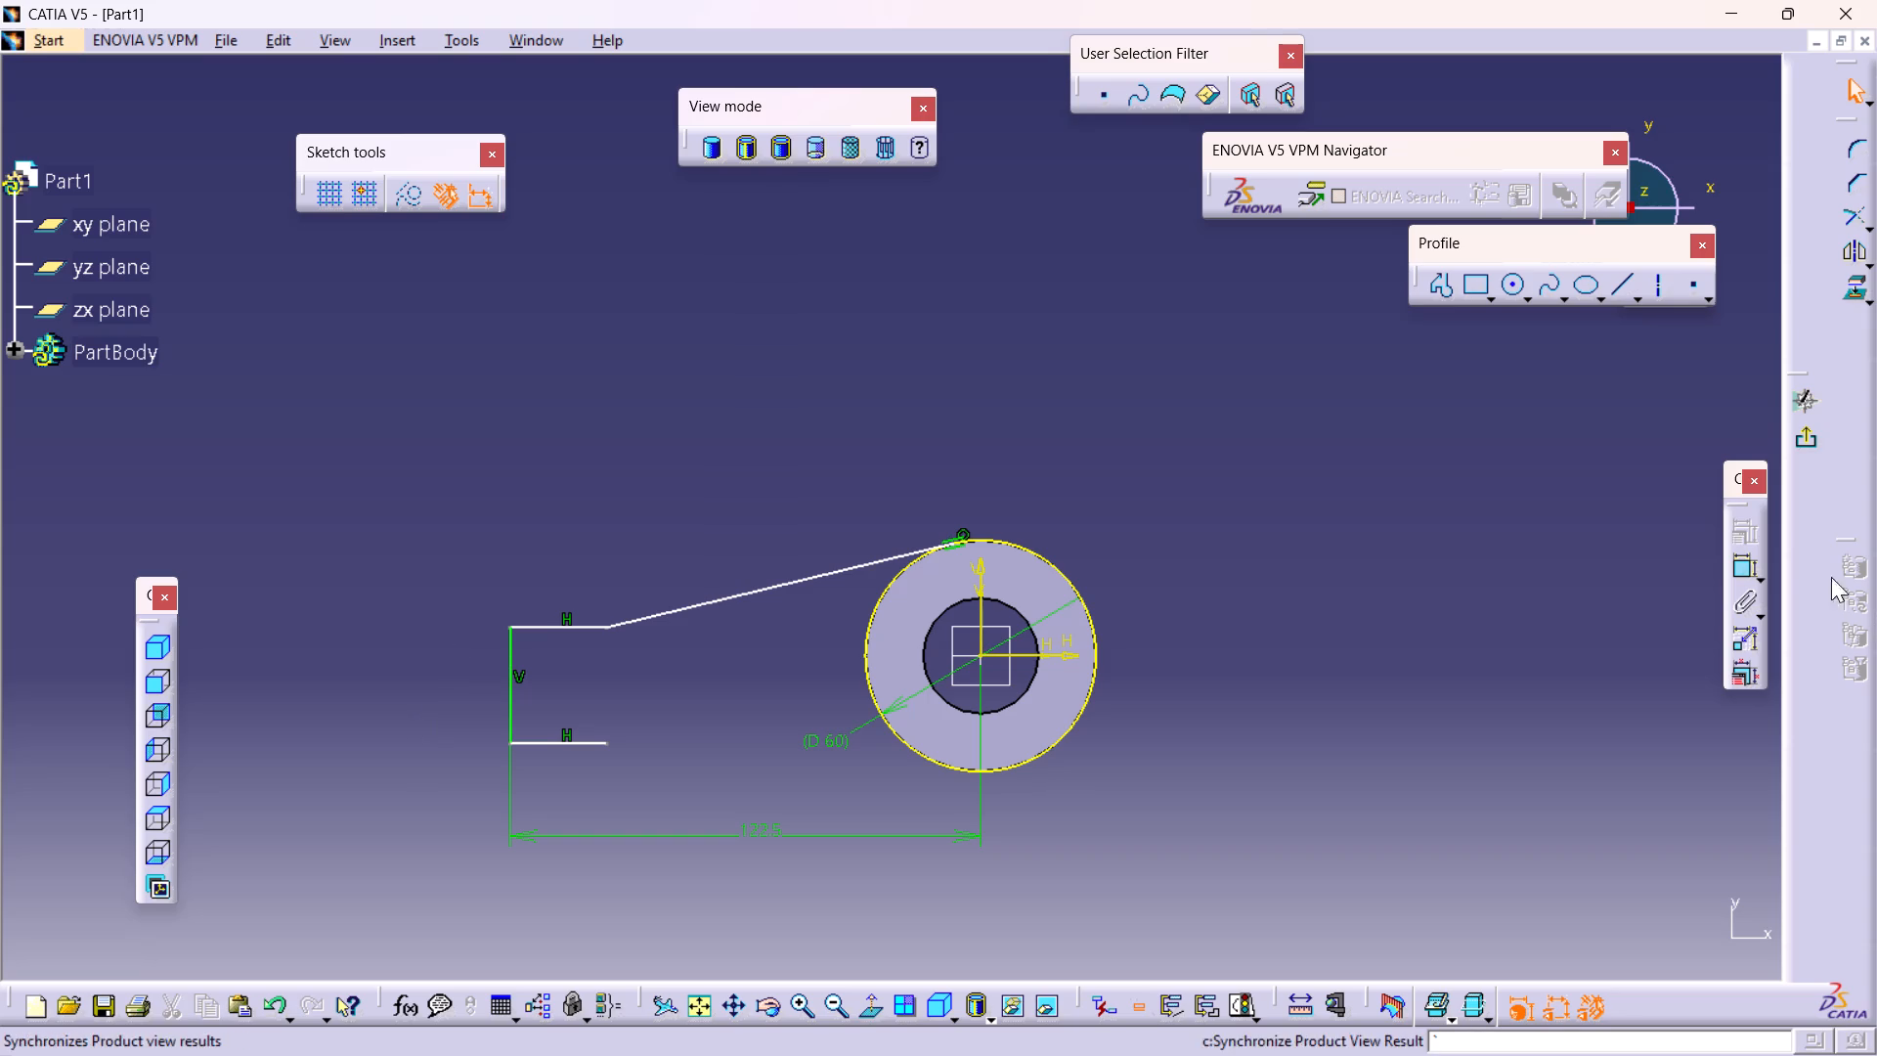
# Dimension the distance between the arm's upper and lower short horizontal lines, allowing a symmetry line and placing it outside the end line.
pyautogui.doubleClick(1744, 565)
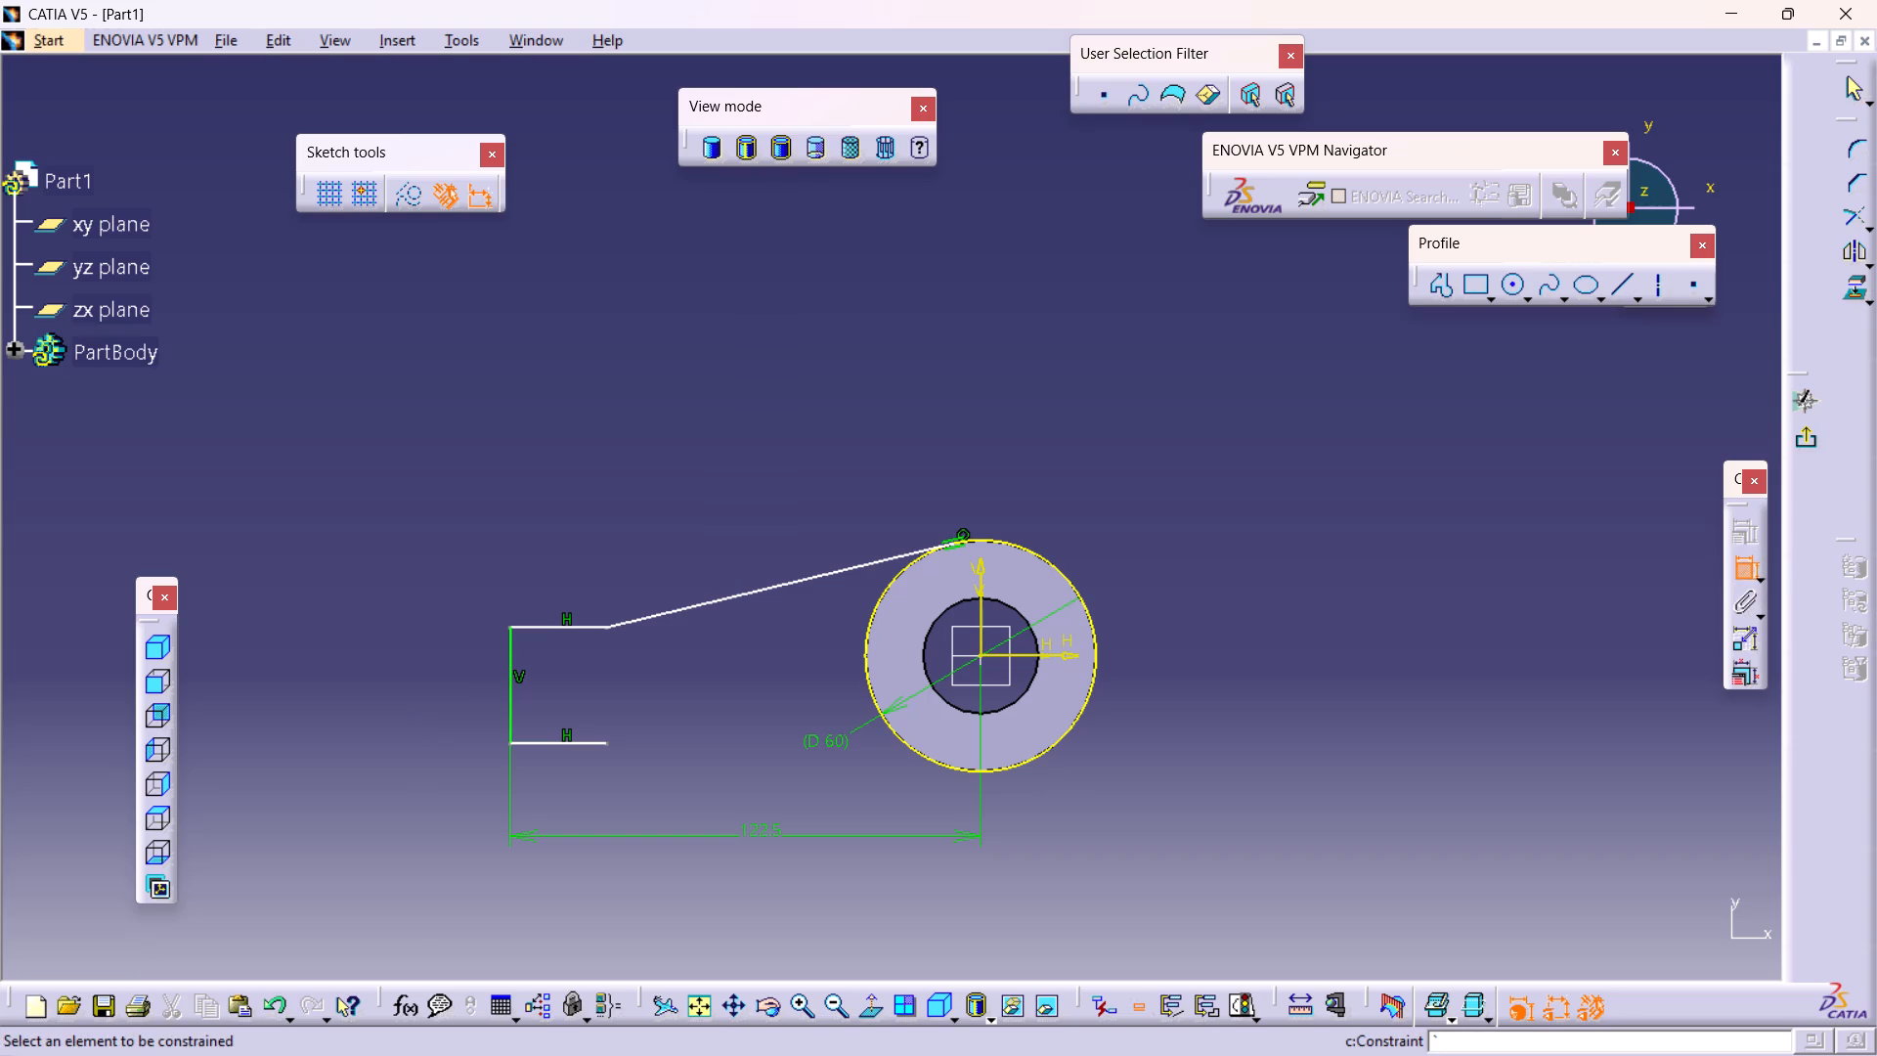
pyautogui.click(556, 625)
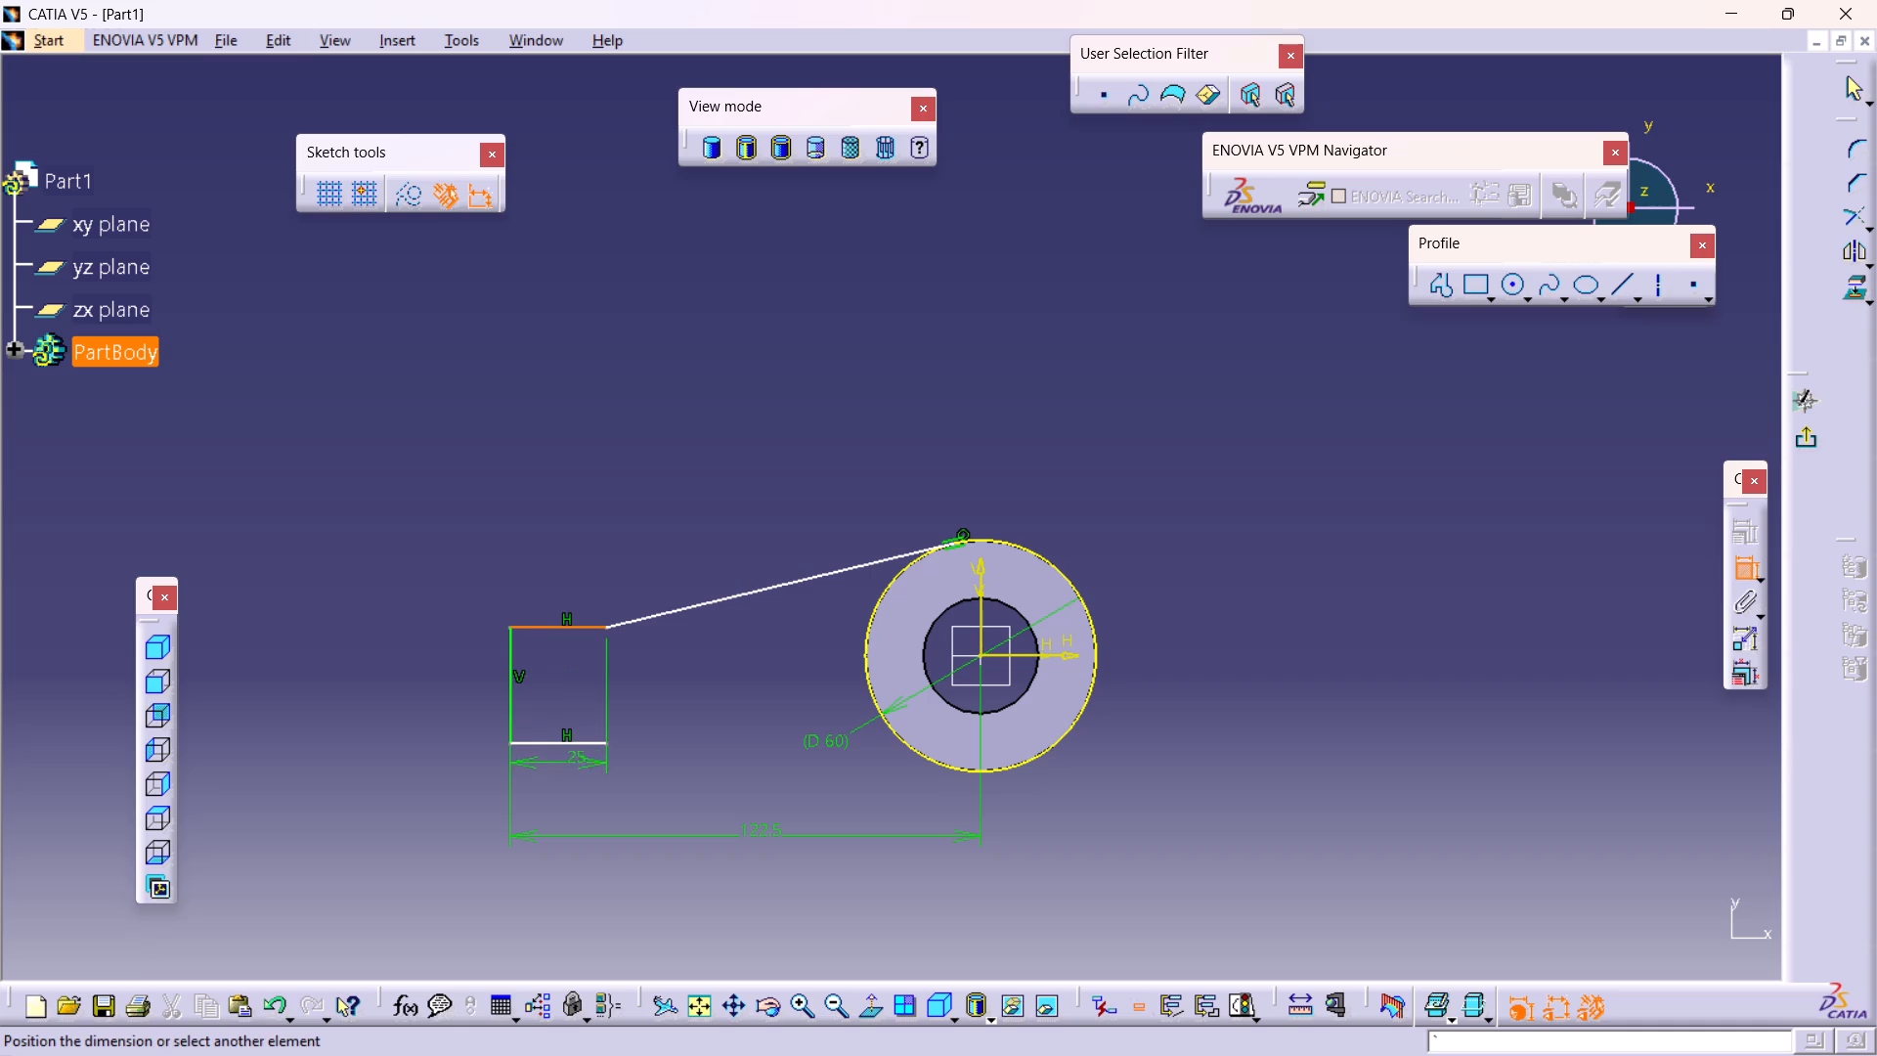
pyautogui.click(557, 741)
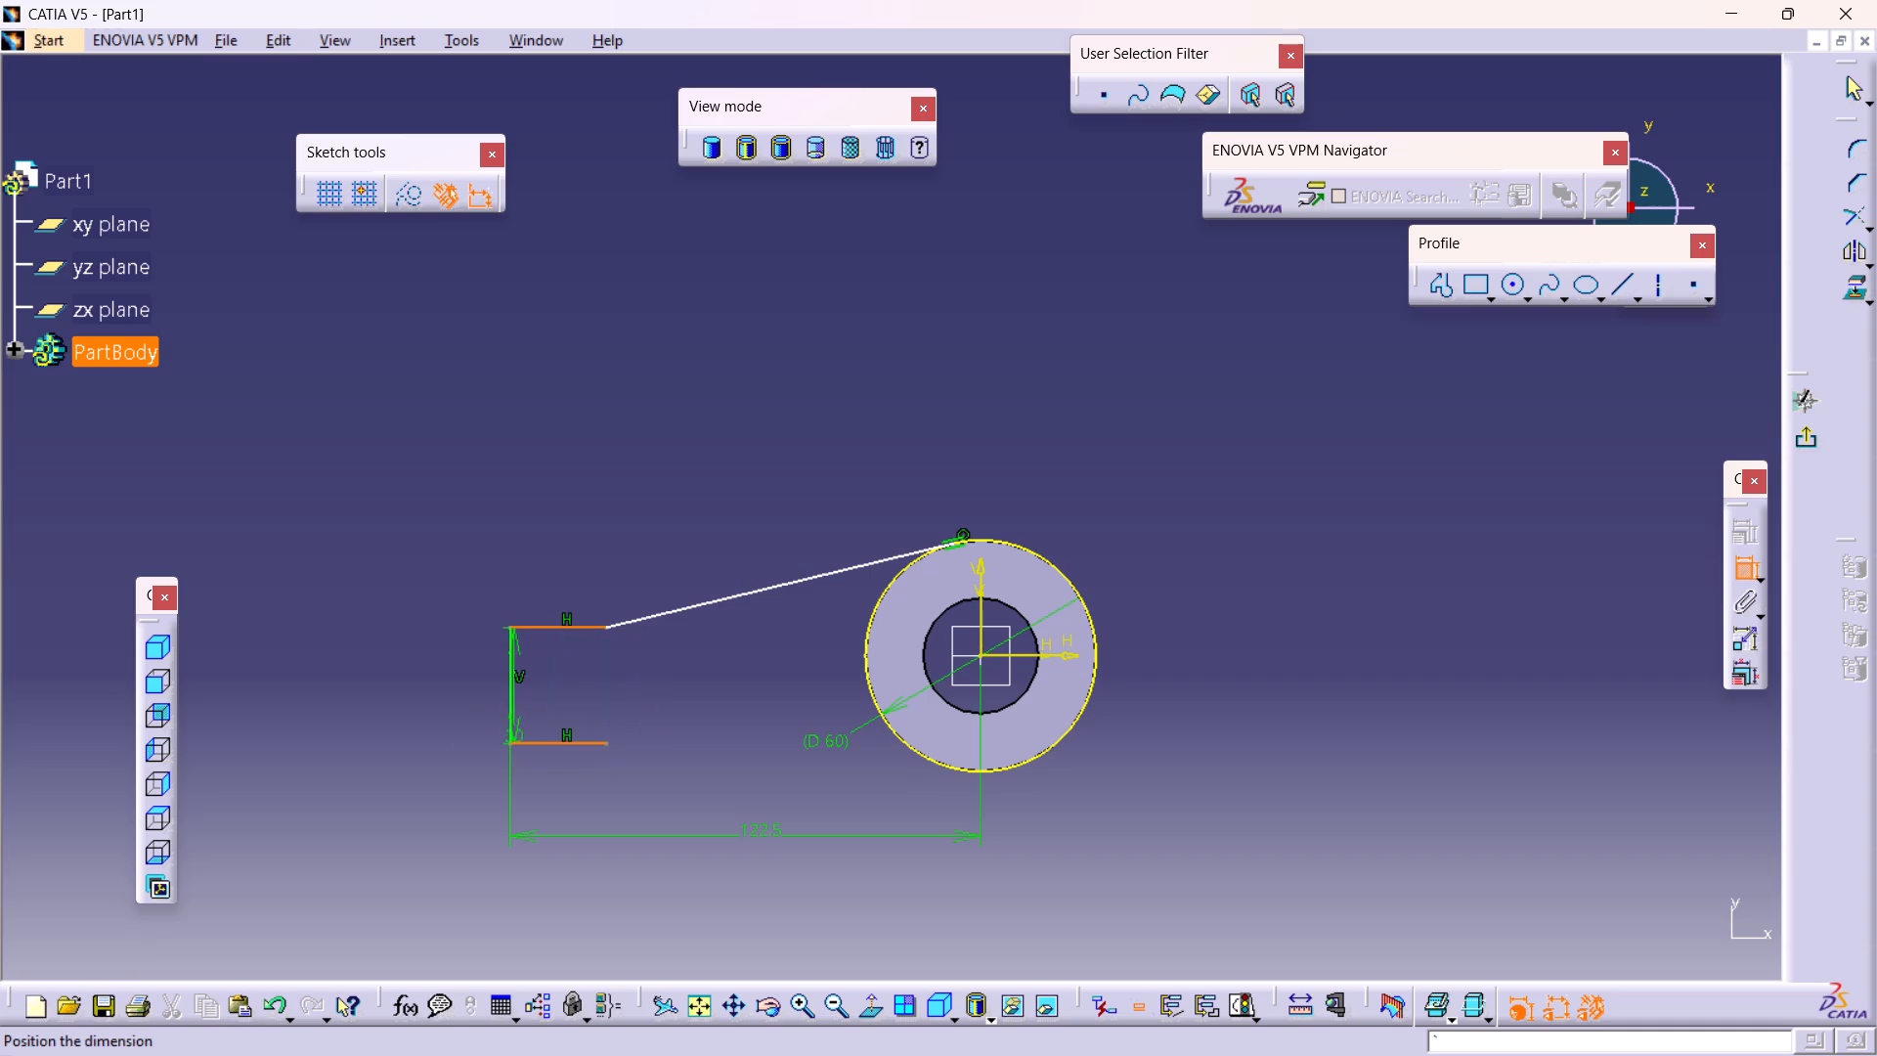
pyautogui.rightClick(404, 740)
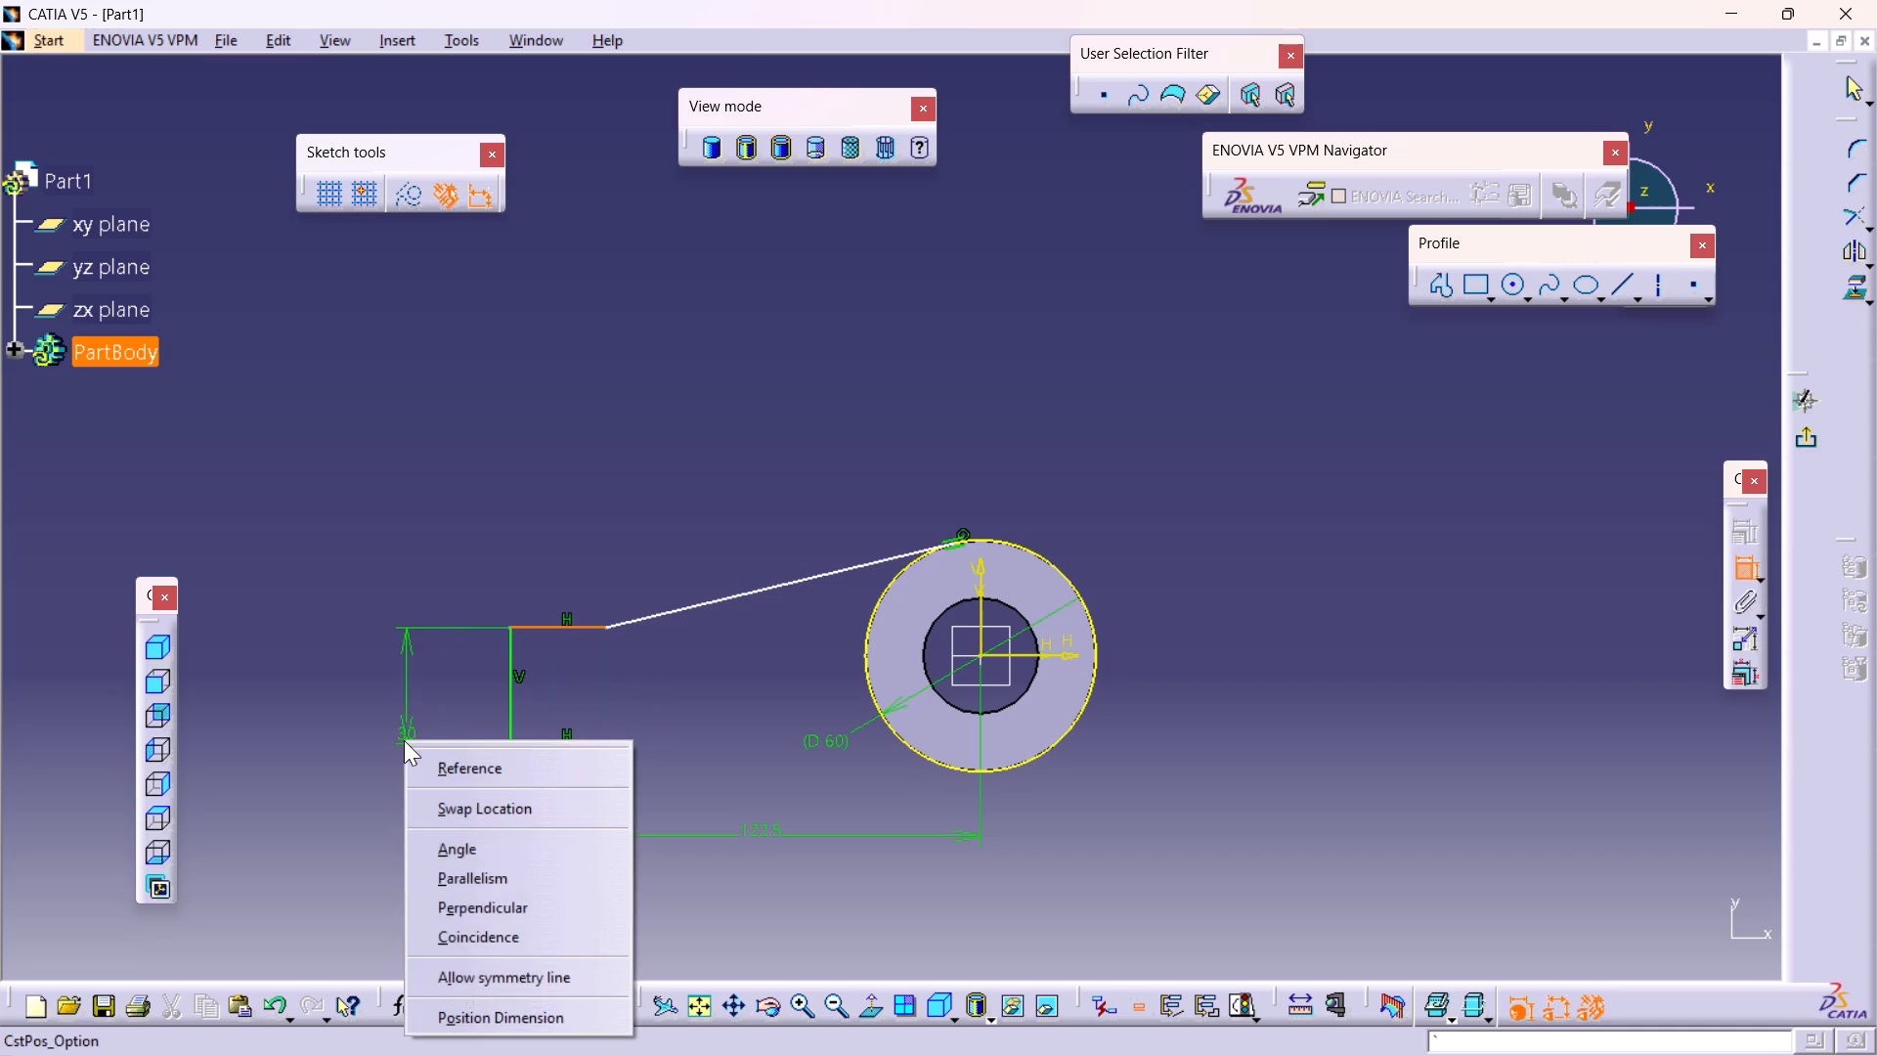
pyautogui.click(500, 986)
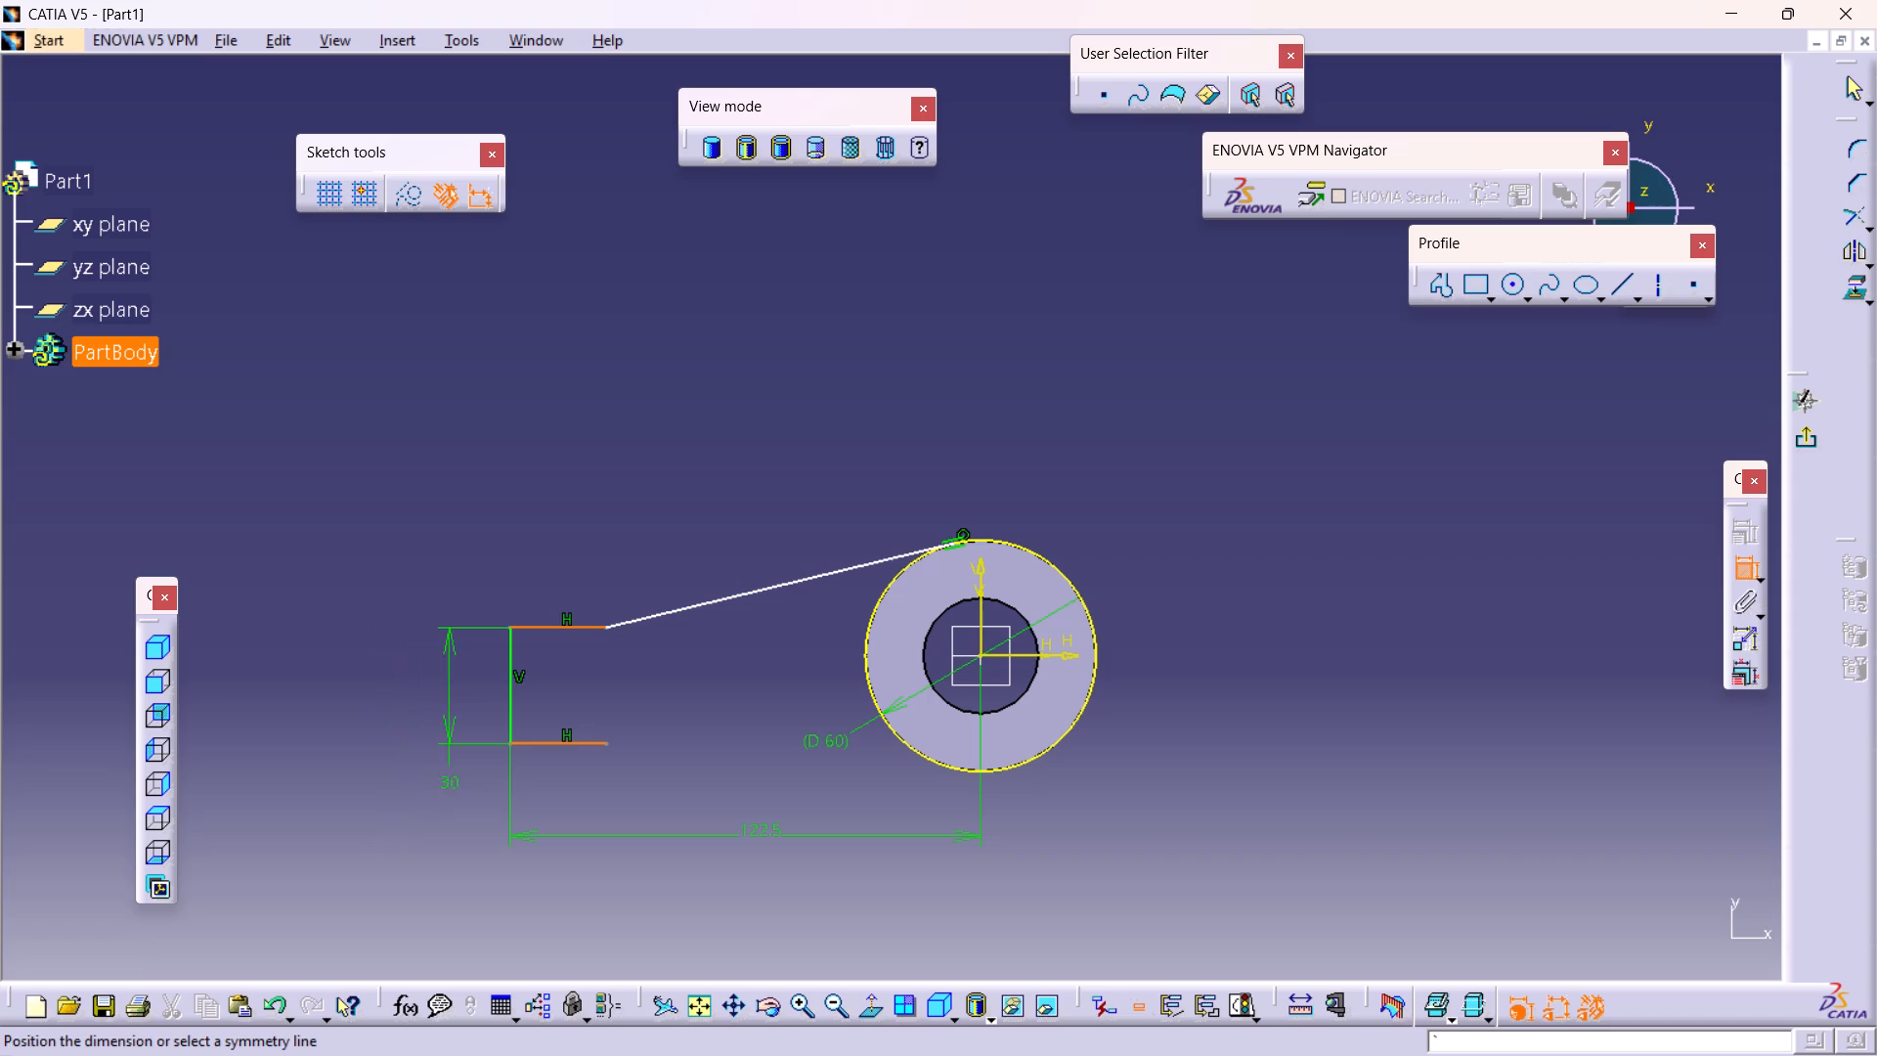
pyautogui.click(415, 792)
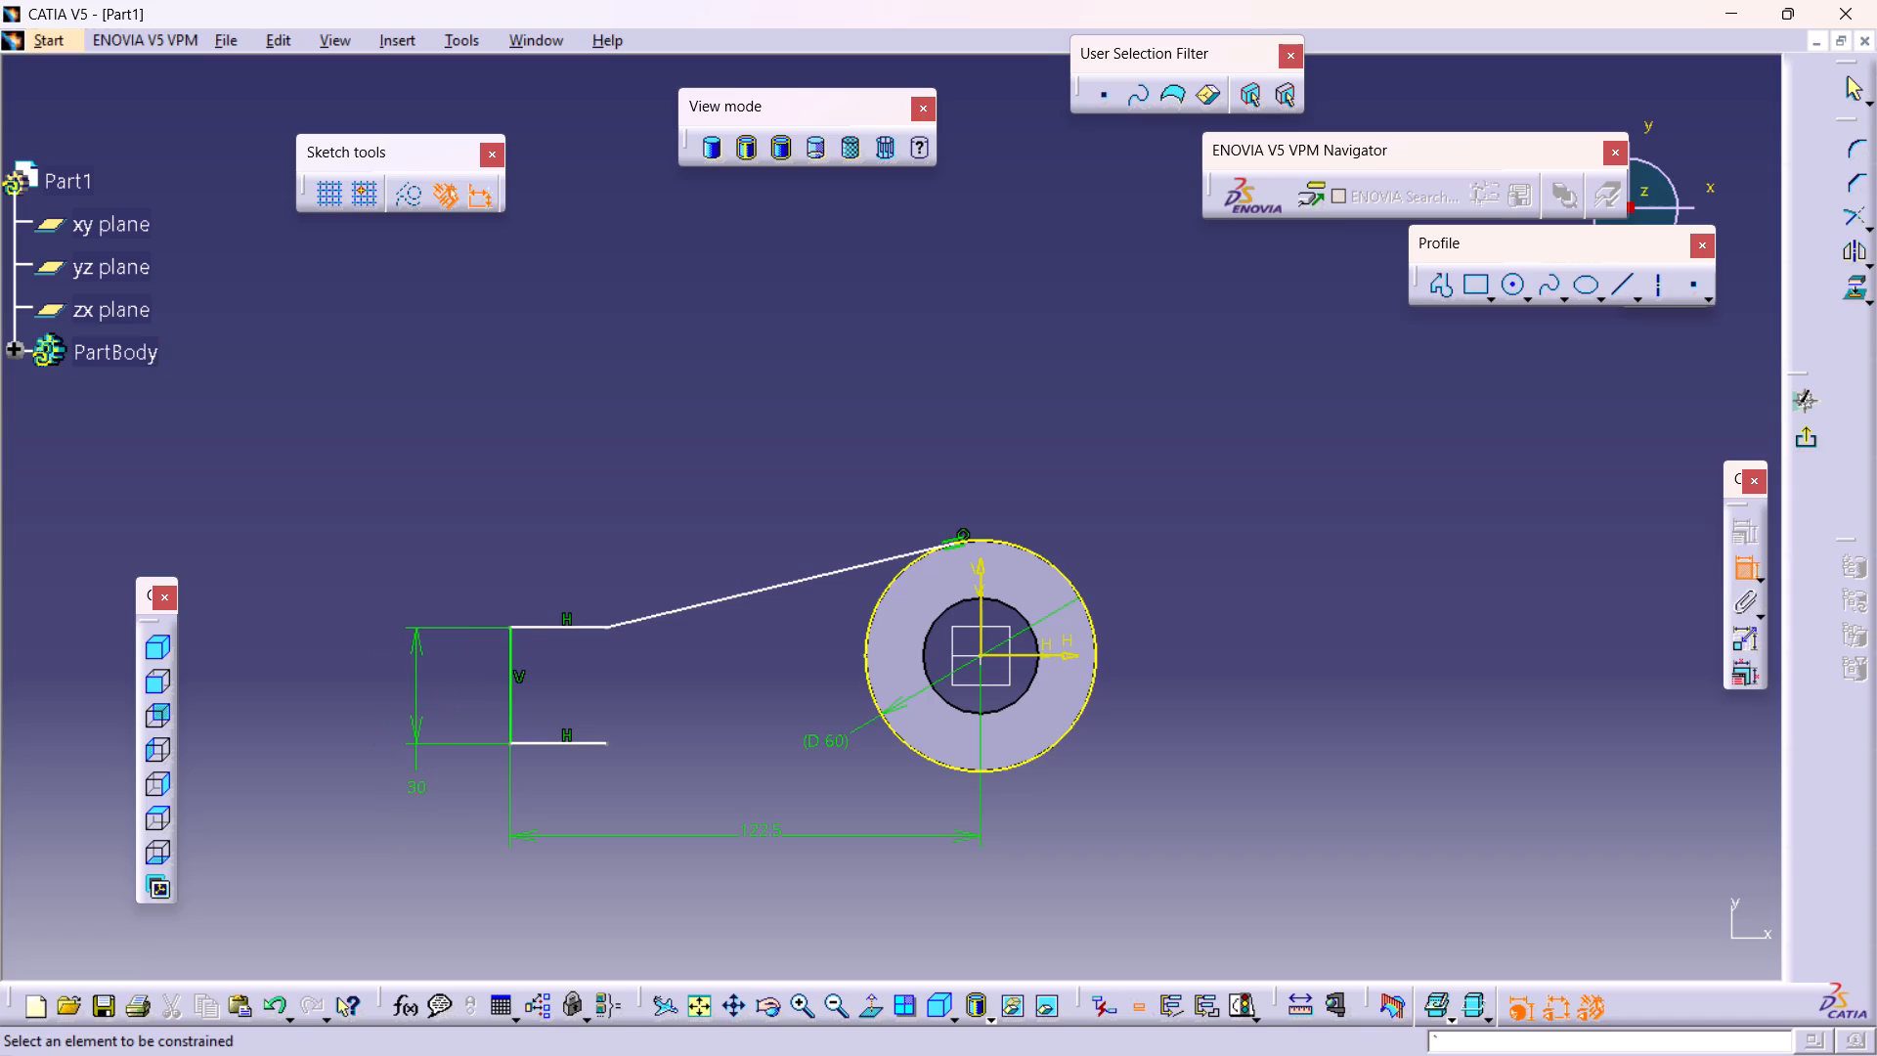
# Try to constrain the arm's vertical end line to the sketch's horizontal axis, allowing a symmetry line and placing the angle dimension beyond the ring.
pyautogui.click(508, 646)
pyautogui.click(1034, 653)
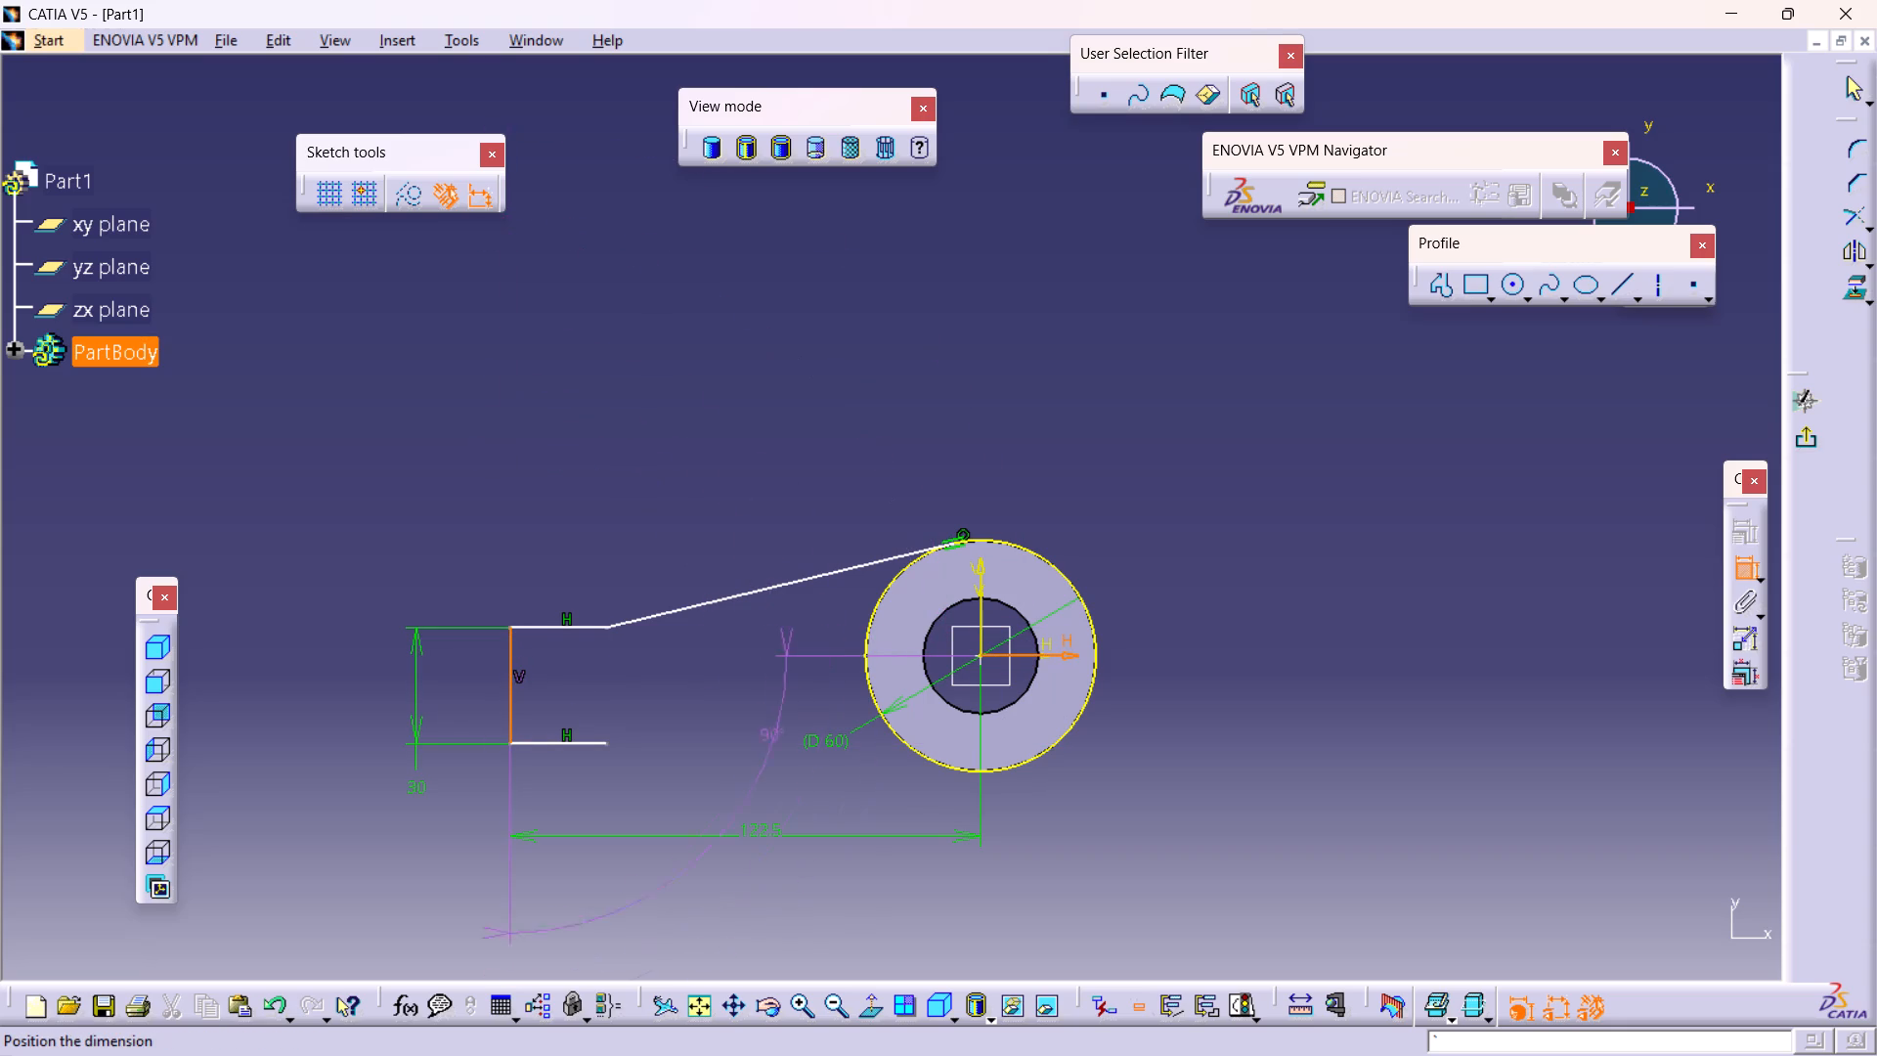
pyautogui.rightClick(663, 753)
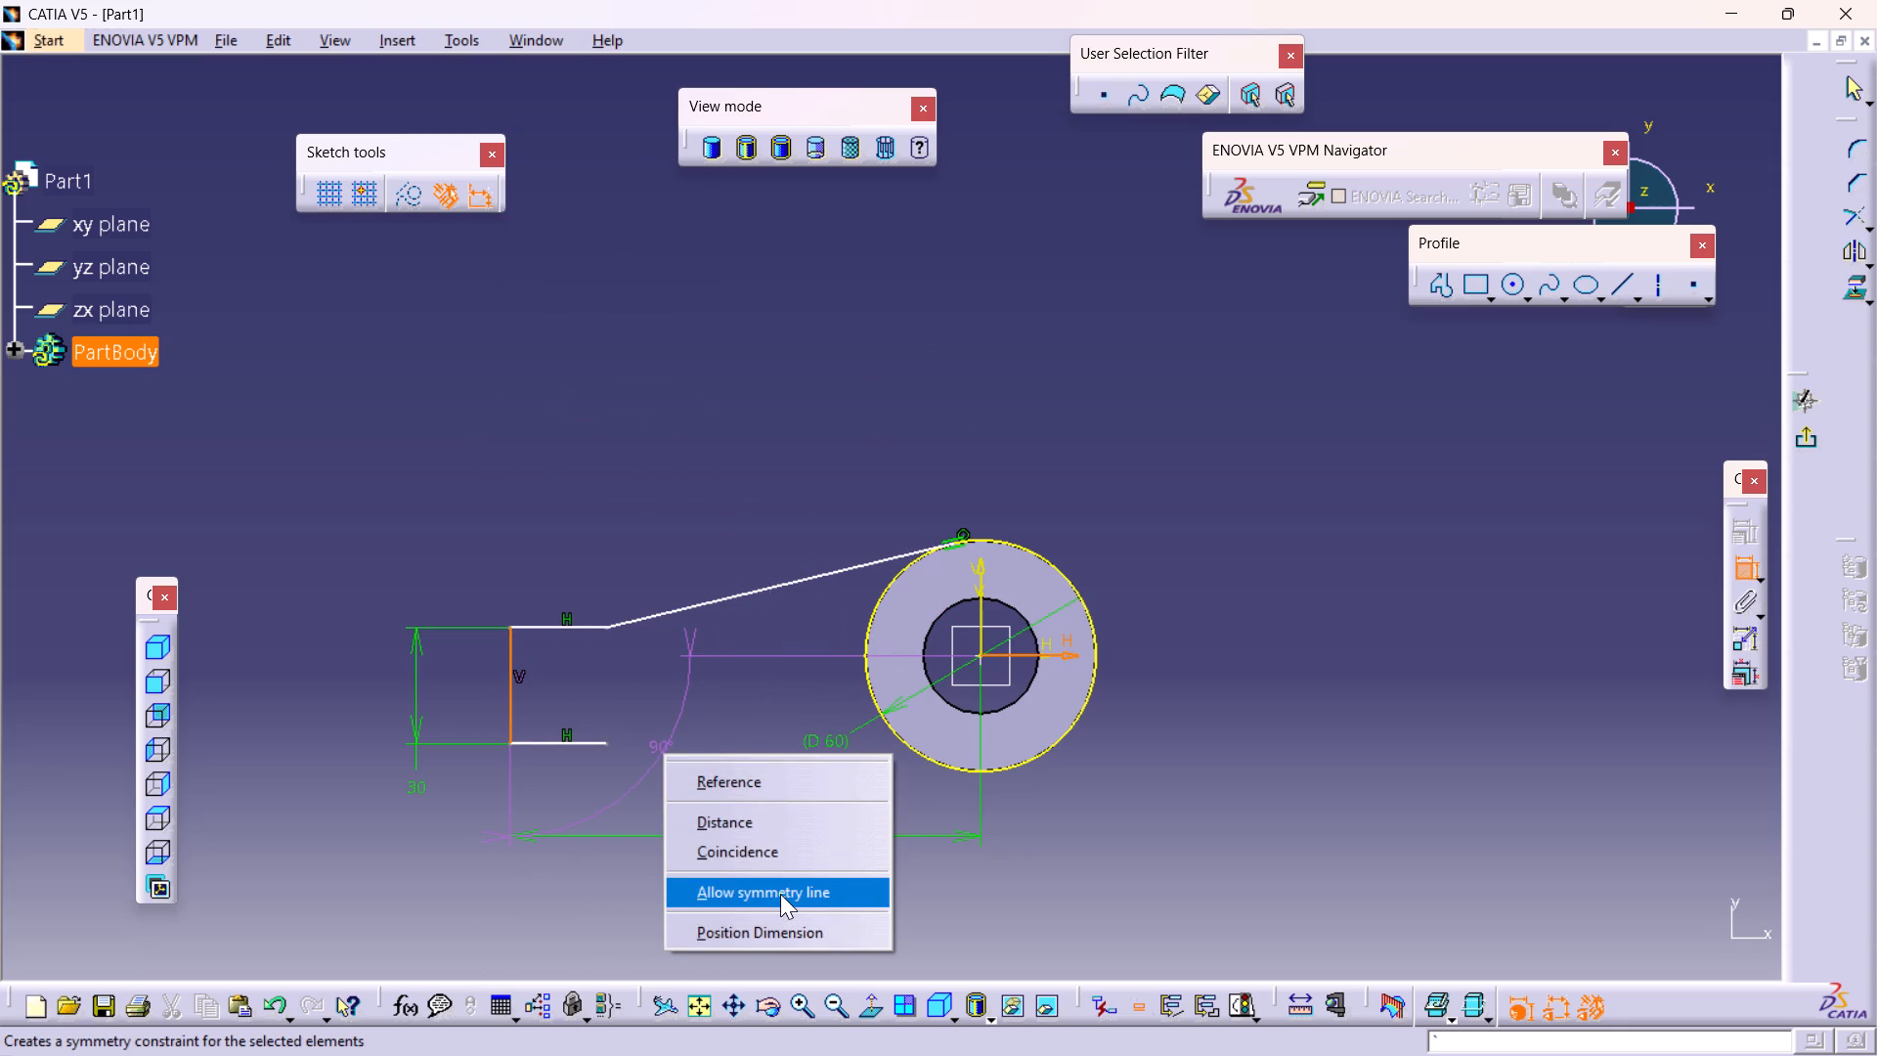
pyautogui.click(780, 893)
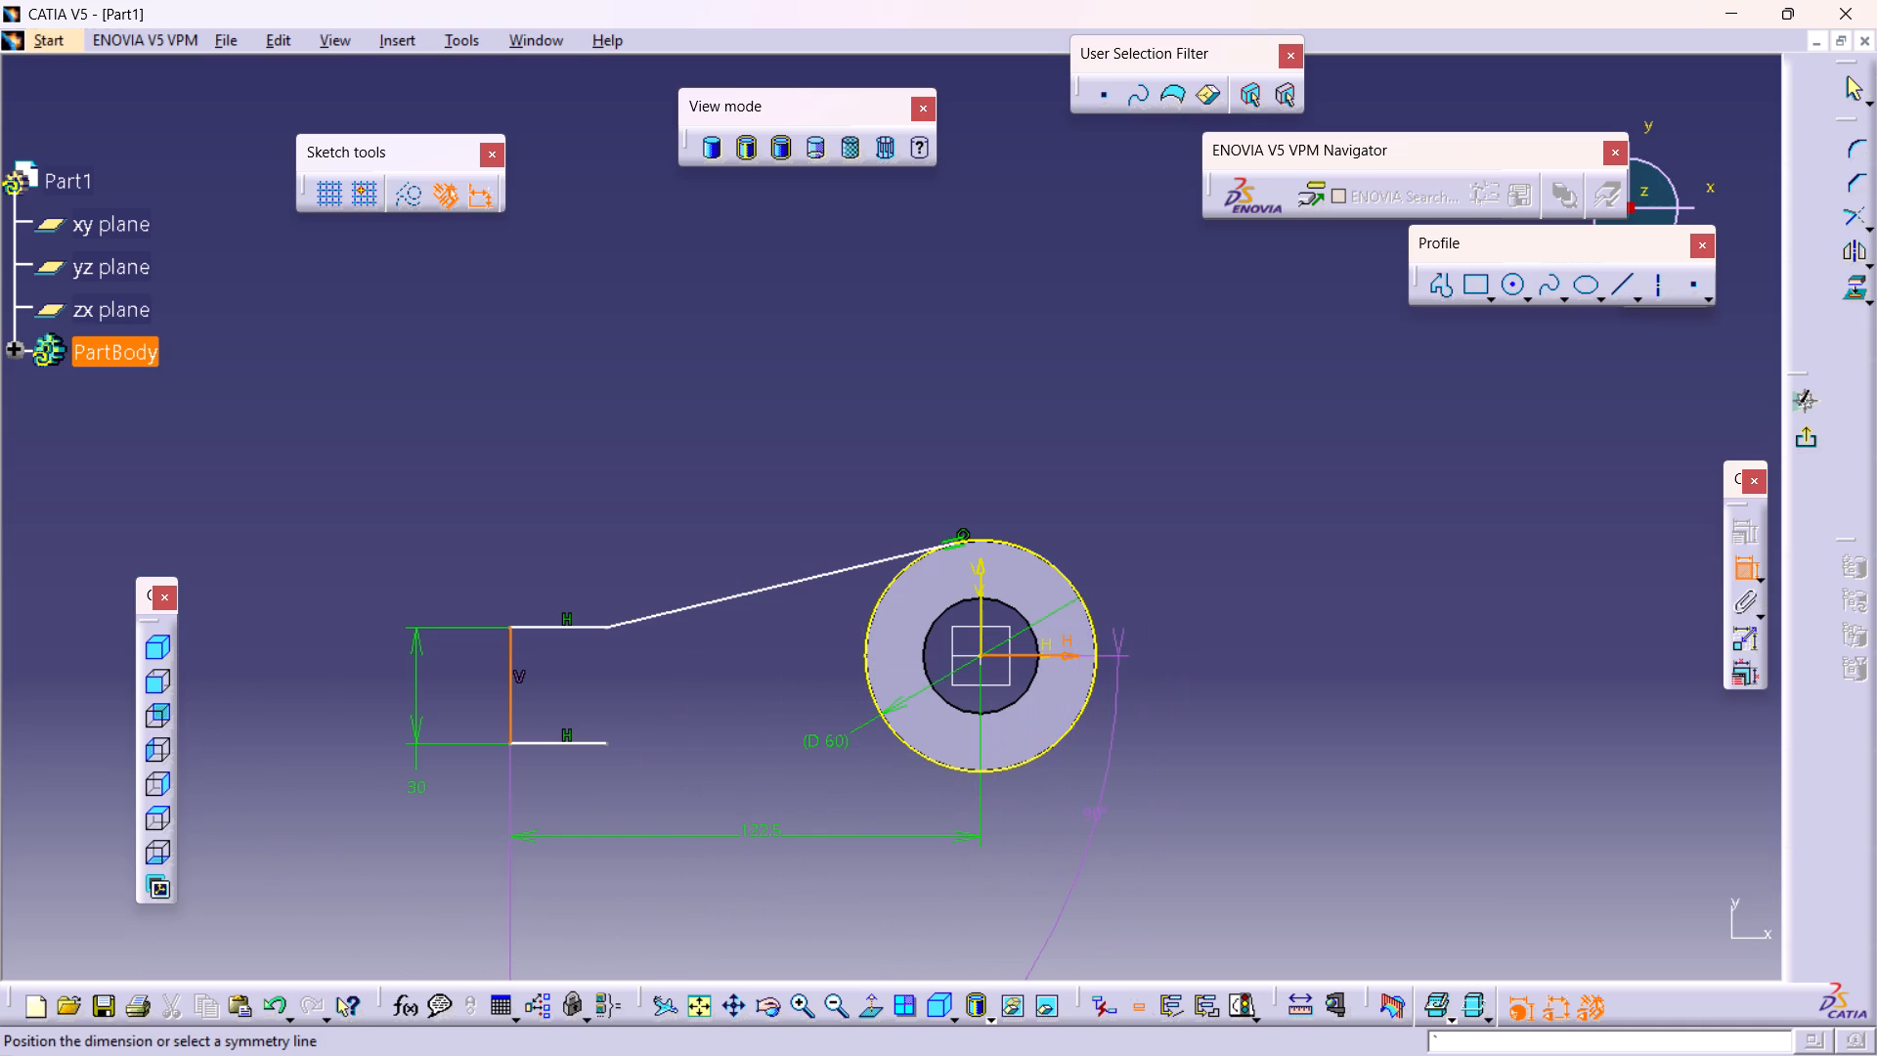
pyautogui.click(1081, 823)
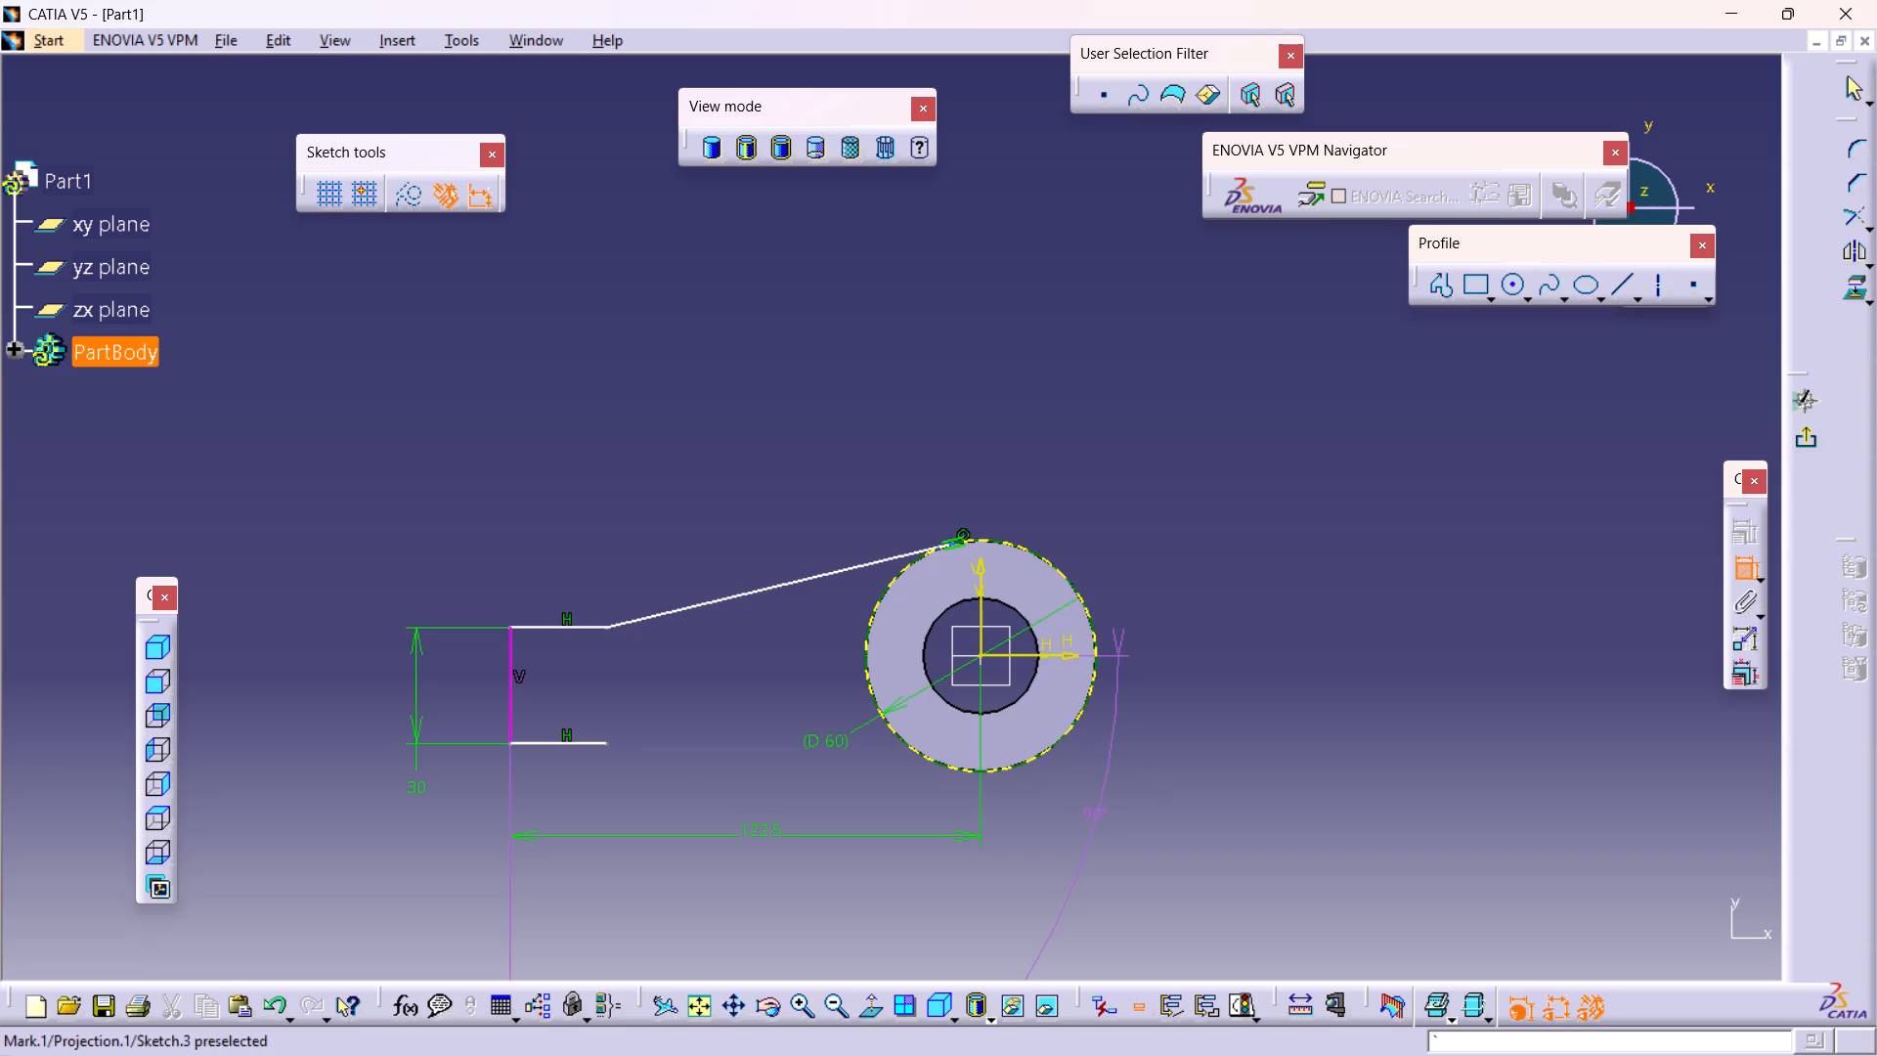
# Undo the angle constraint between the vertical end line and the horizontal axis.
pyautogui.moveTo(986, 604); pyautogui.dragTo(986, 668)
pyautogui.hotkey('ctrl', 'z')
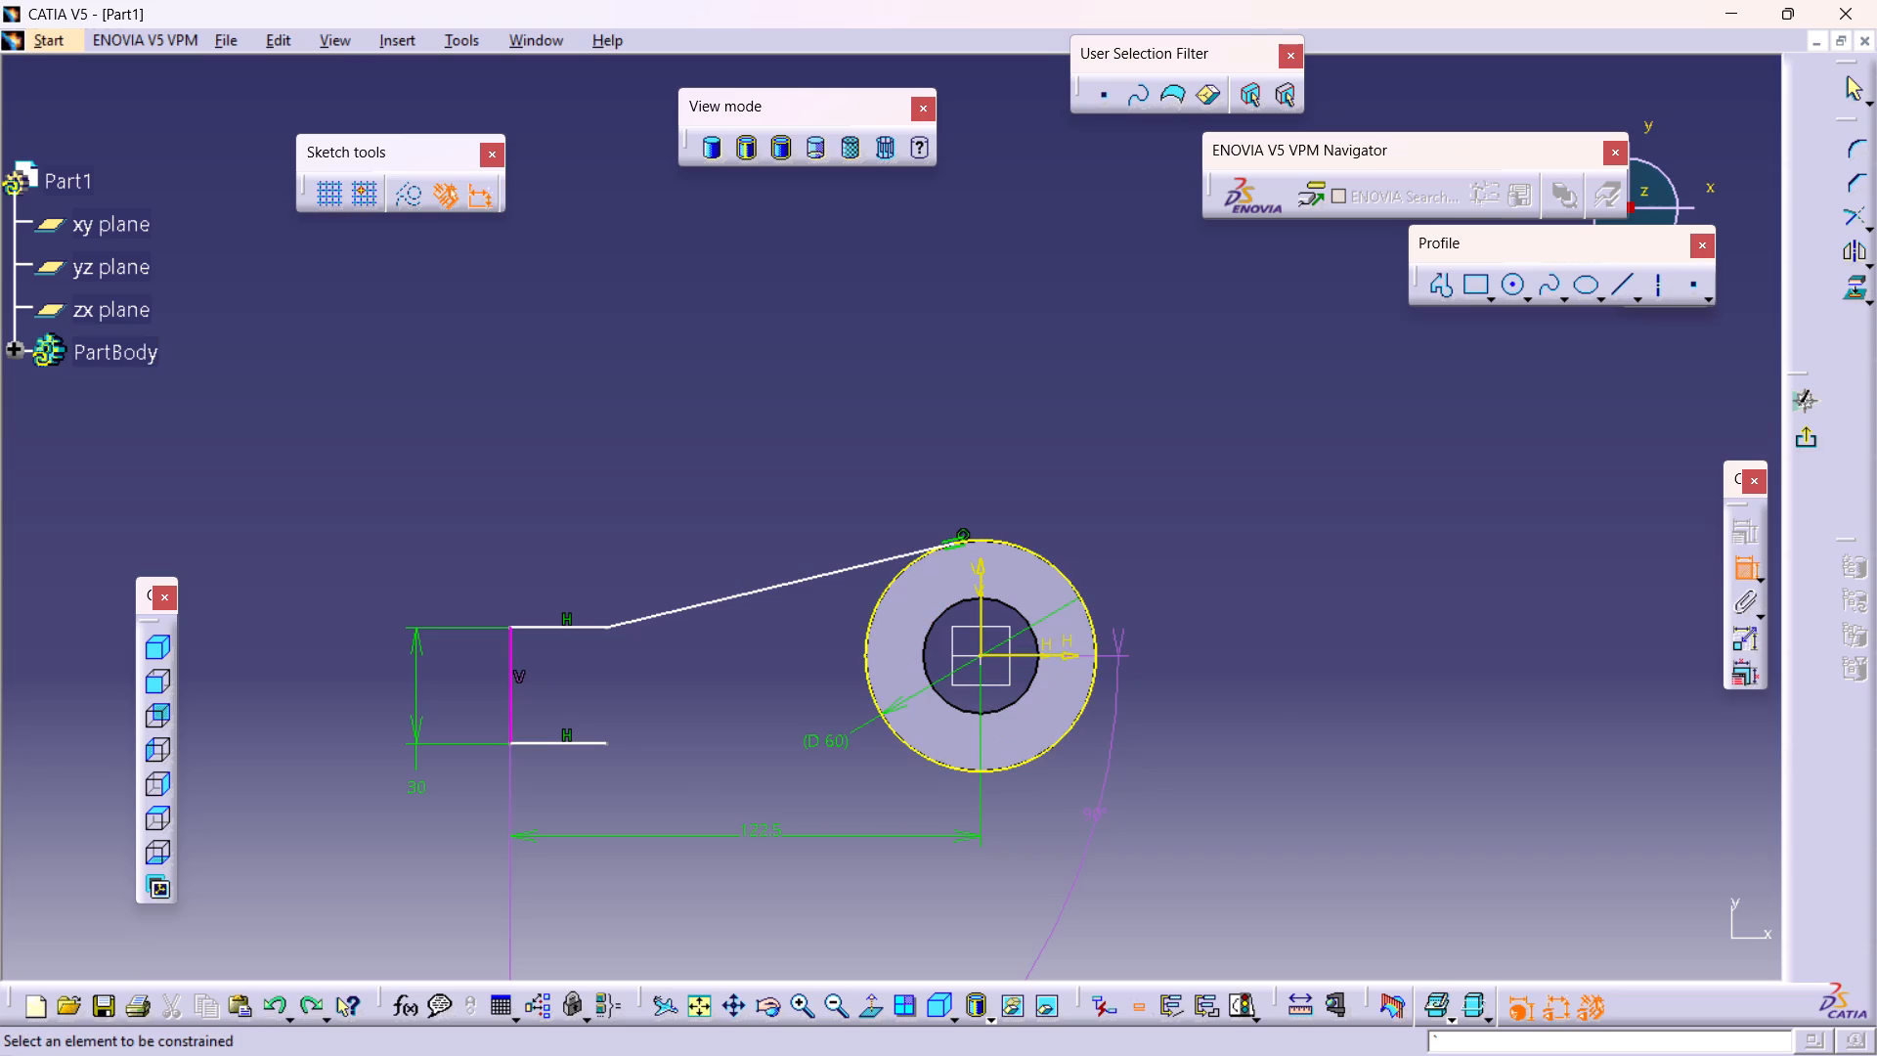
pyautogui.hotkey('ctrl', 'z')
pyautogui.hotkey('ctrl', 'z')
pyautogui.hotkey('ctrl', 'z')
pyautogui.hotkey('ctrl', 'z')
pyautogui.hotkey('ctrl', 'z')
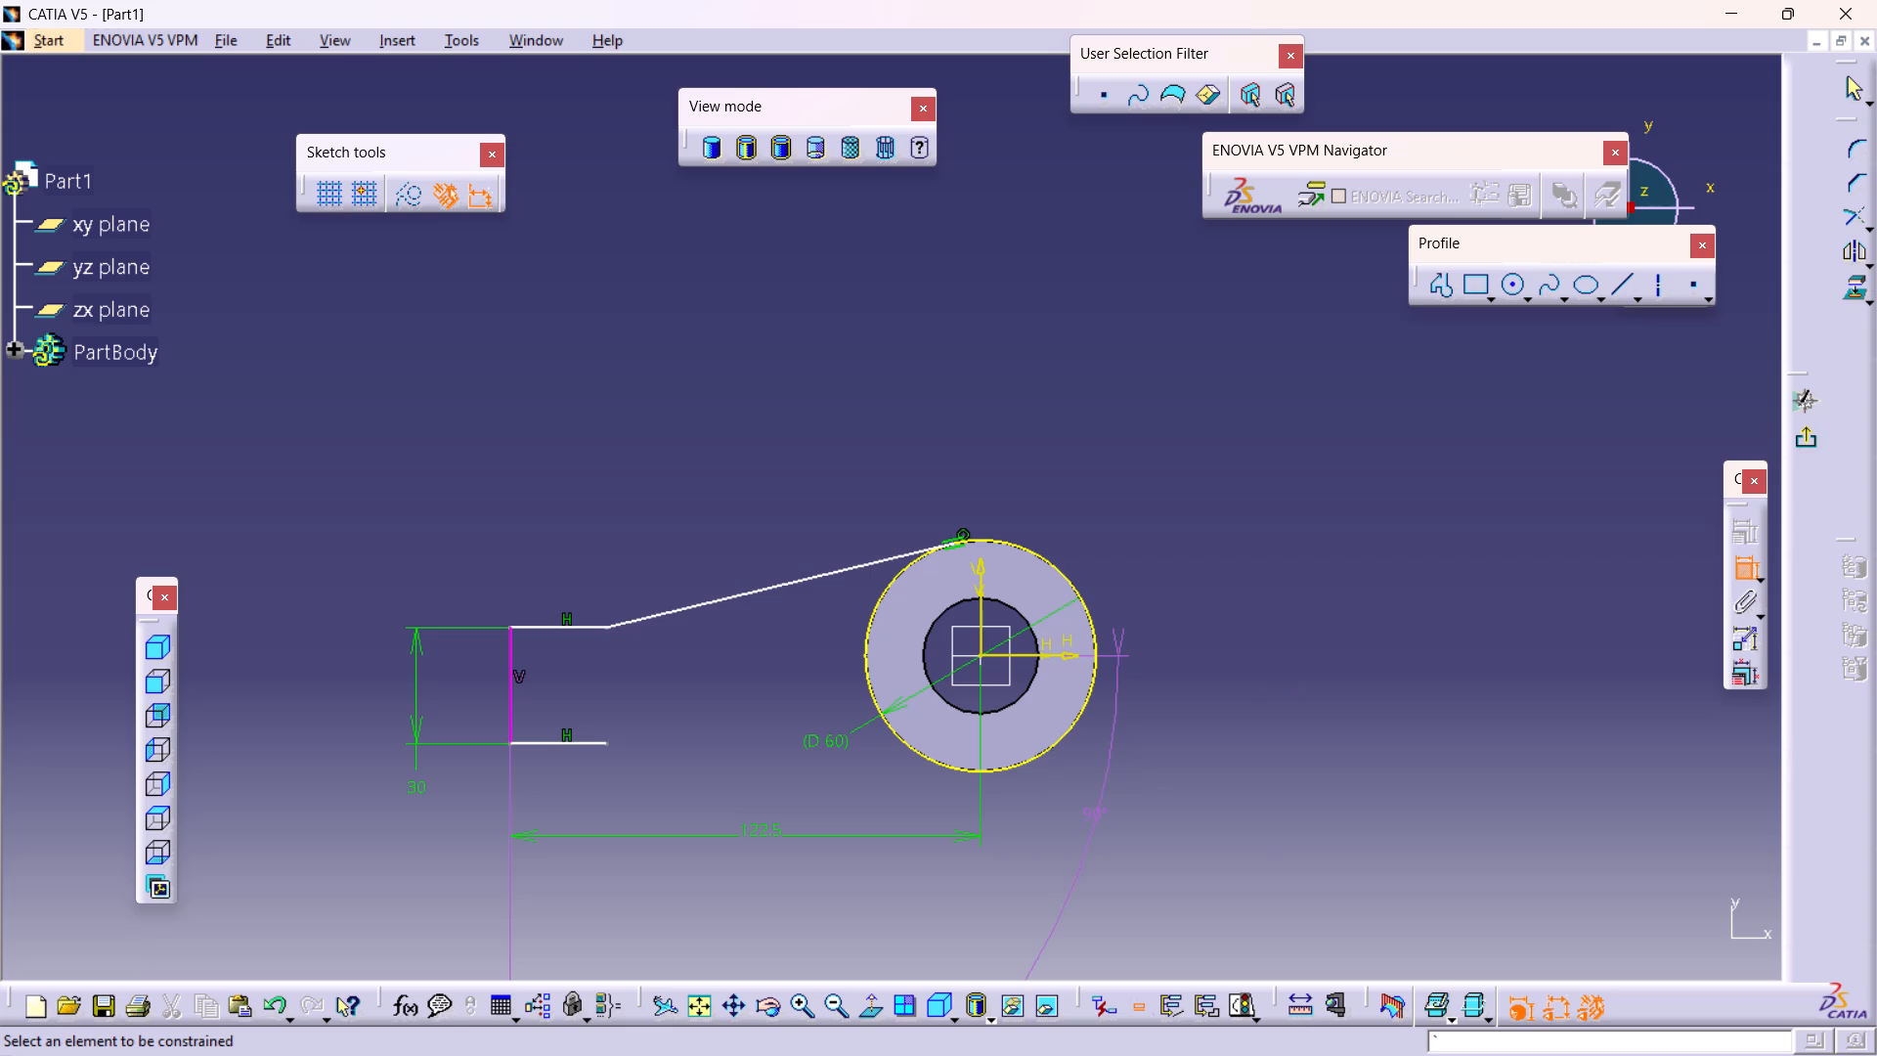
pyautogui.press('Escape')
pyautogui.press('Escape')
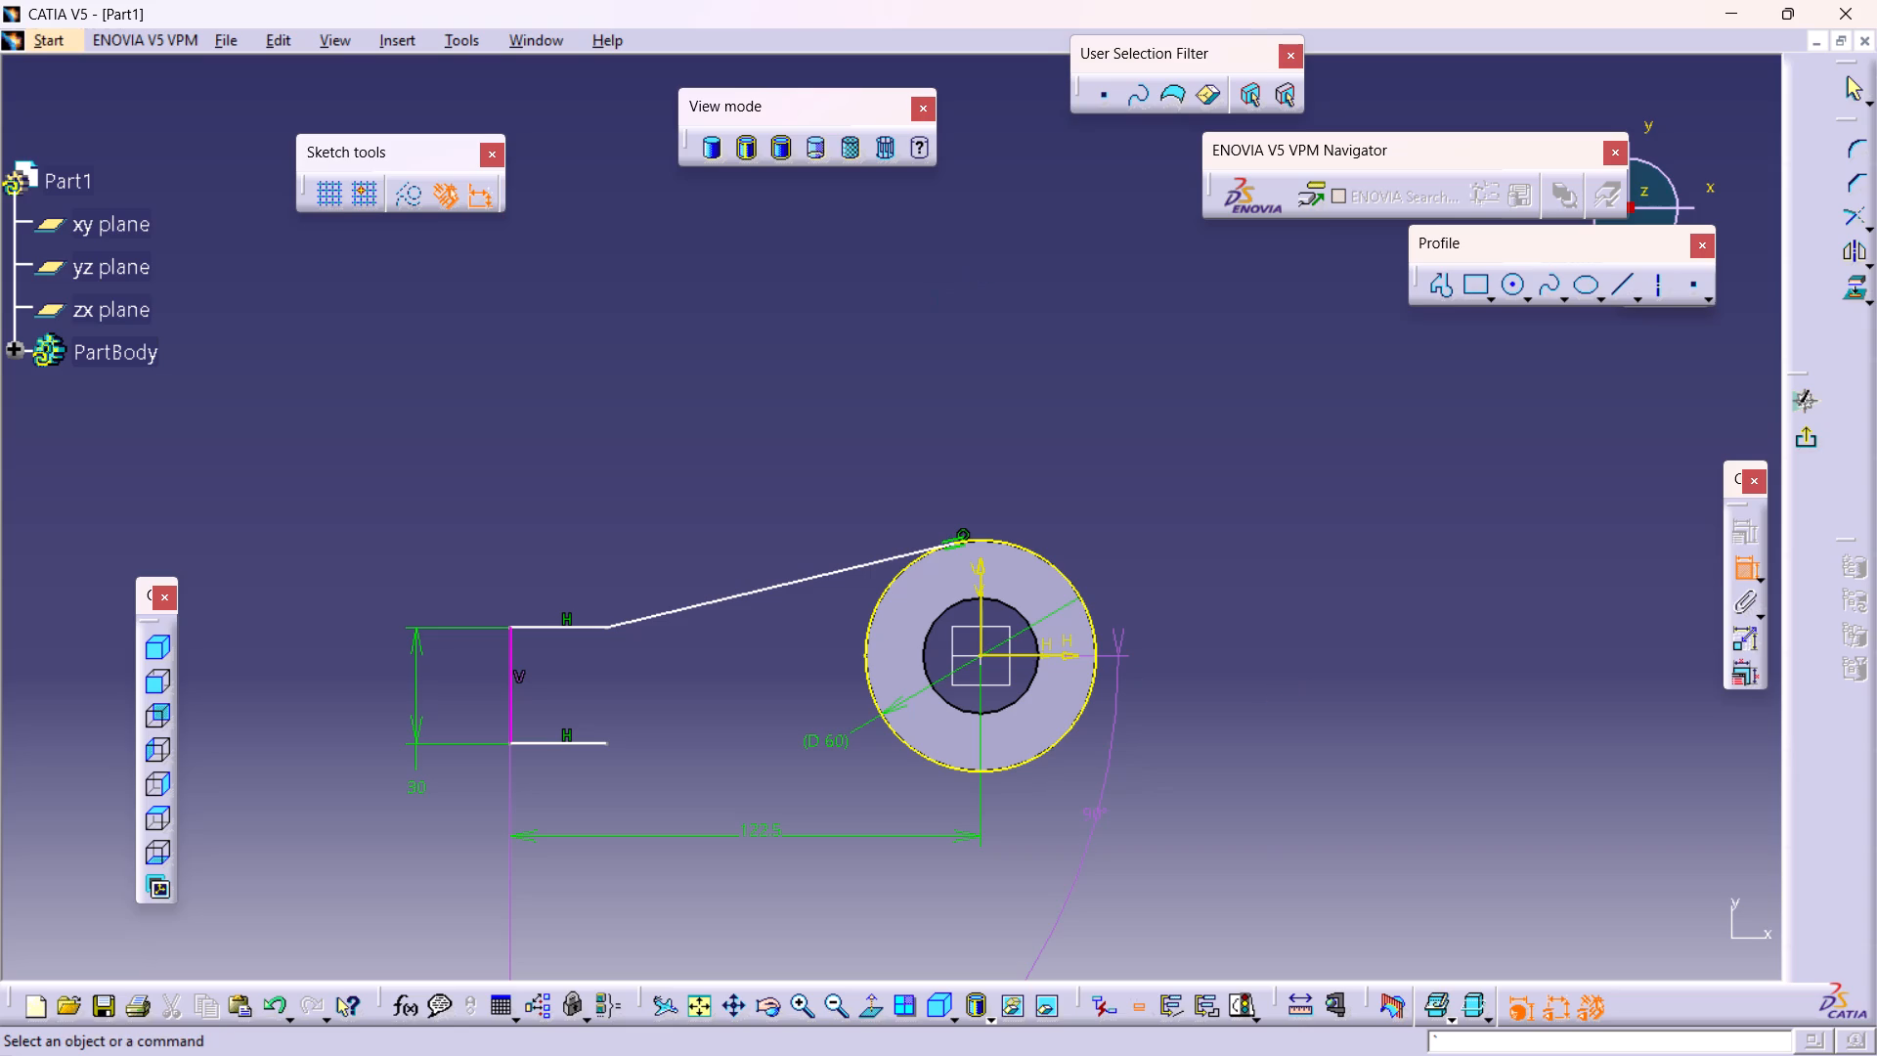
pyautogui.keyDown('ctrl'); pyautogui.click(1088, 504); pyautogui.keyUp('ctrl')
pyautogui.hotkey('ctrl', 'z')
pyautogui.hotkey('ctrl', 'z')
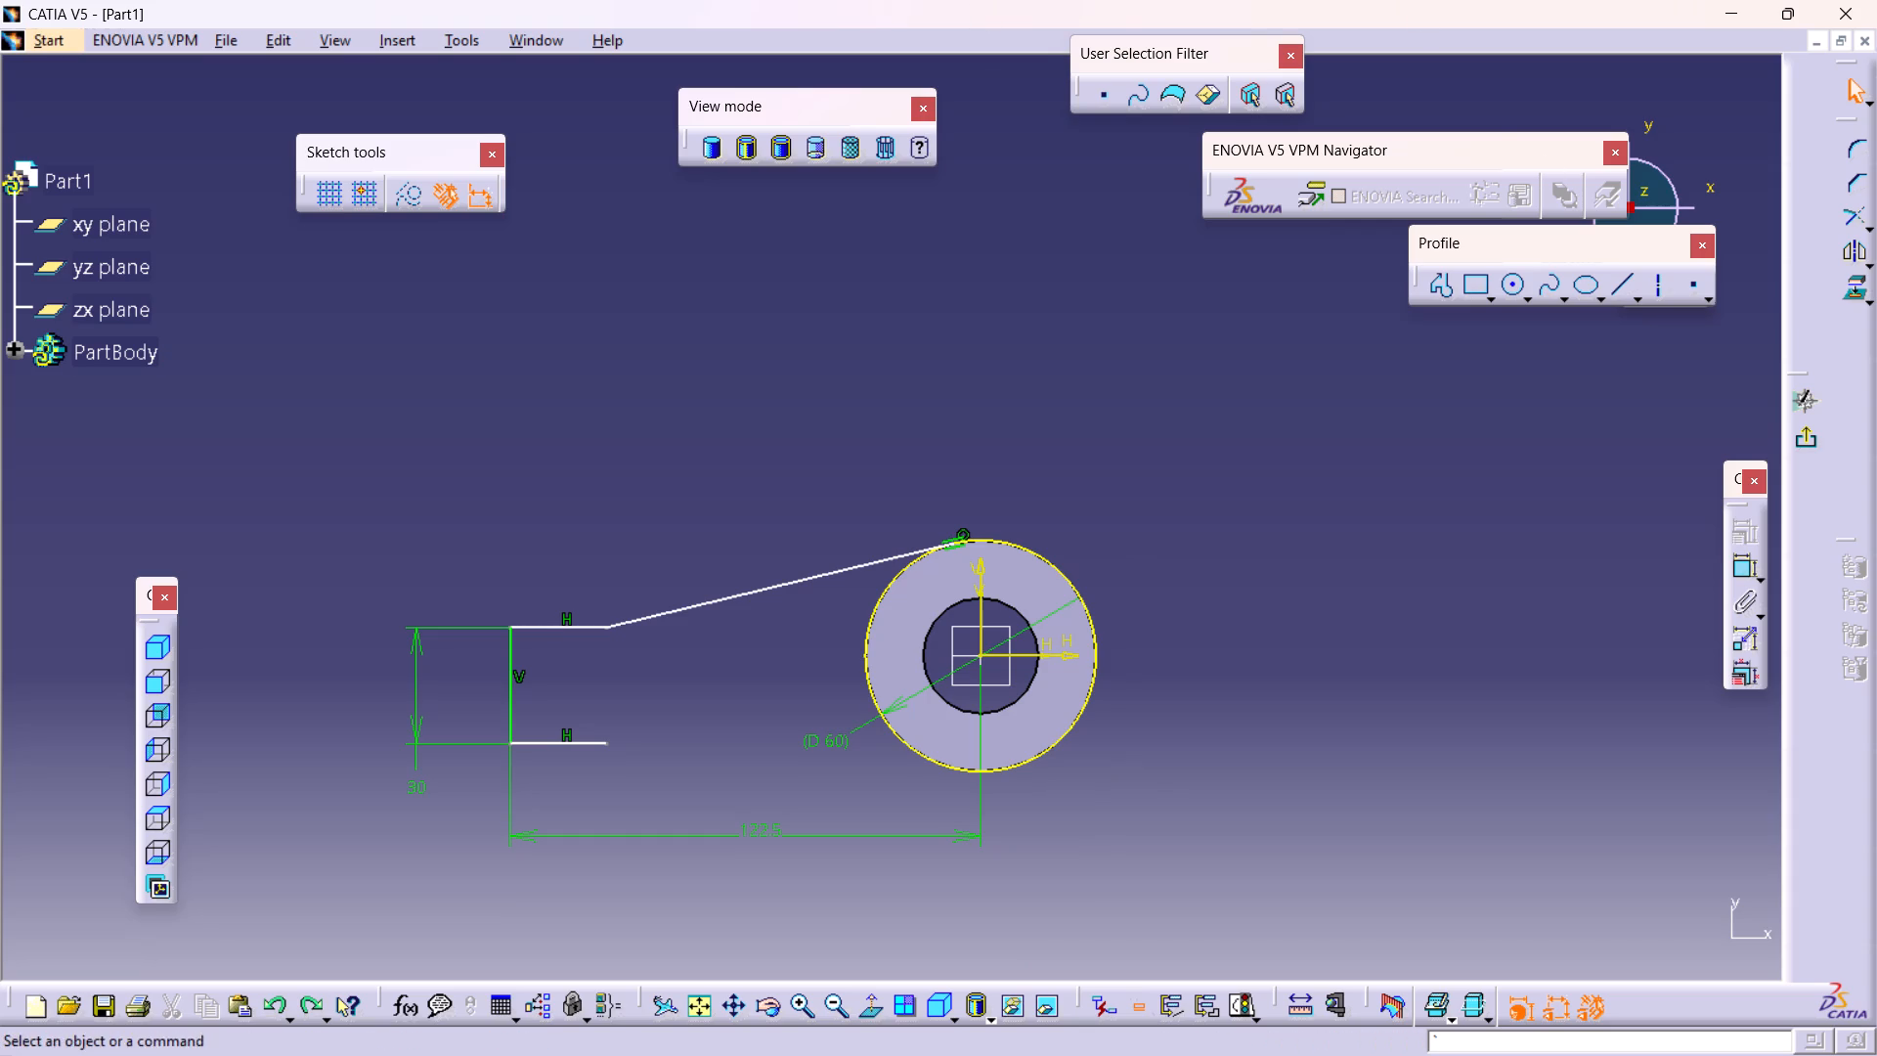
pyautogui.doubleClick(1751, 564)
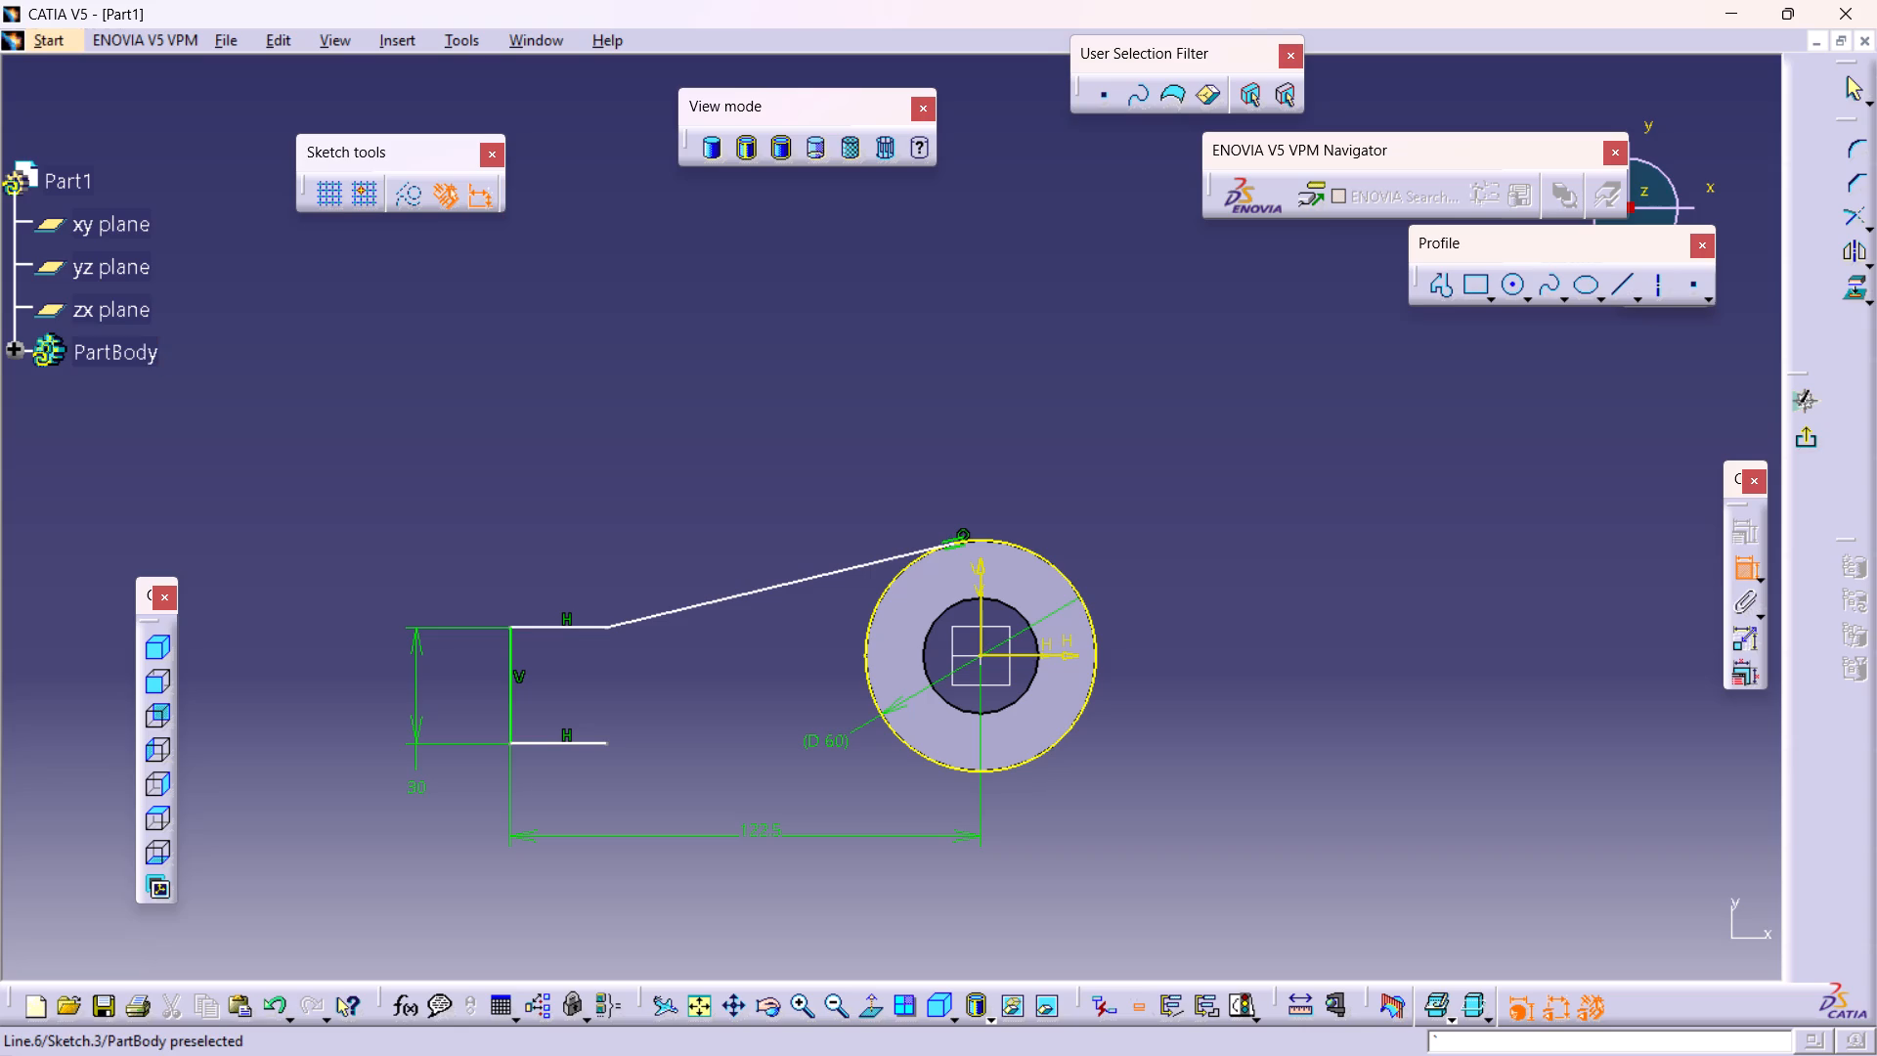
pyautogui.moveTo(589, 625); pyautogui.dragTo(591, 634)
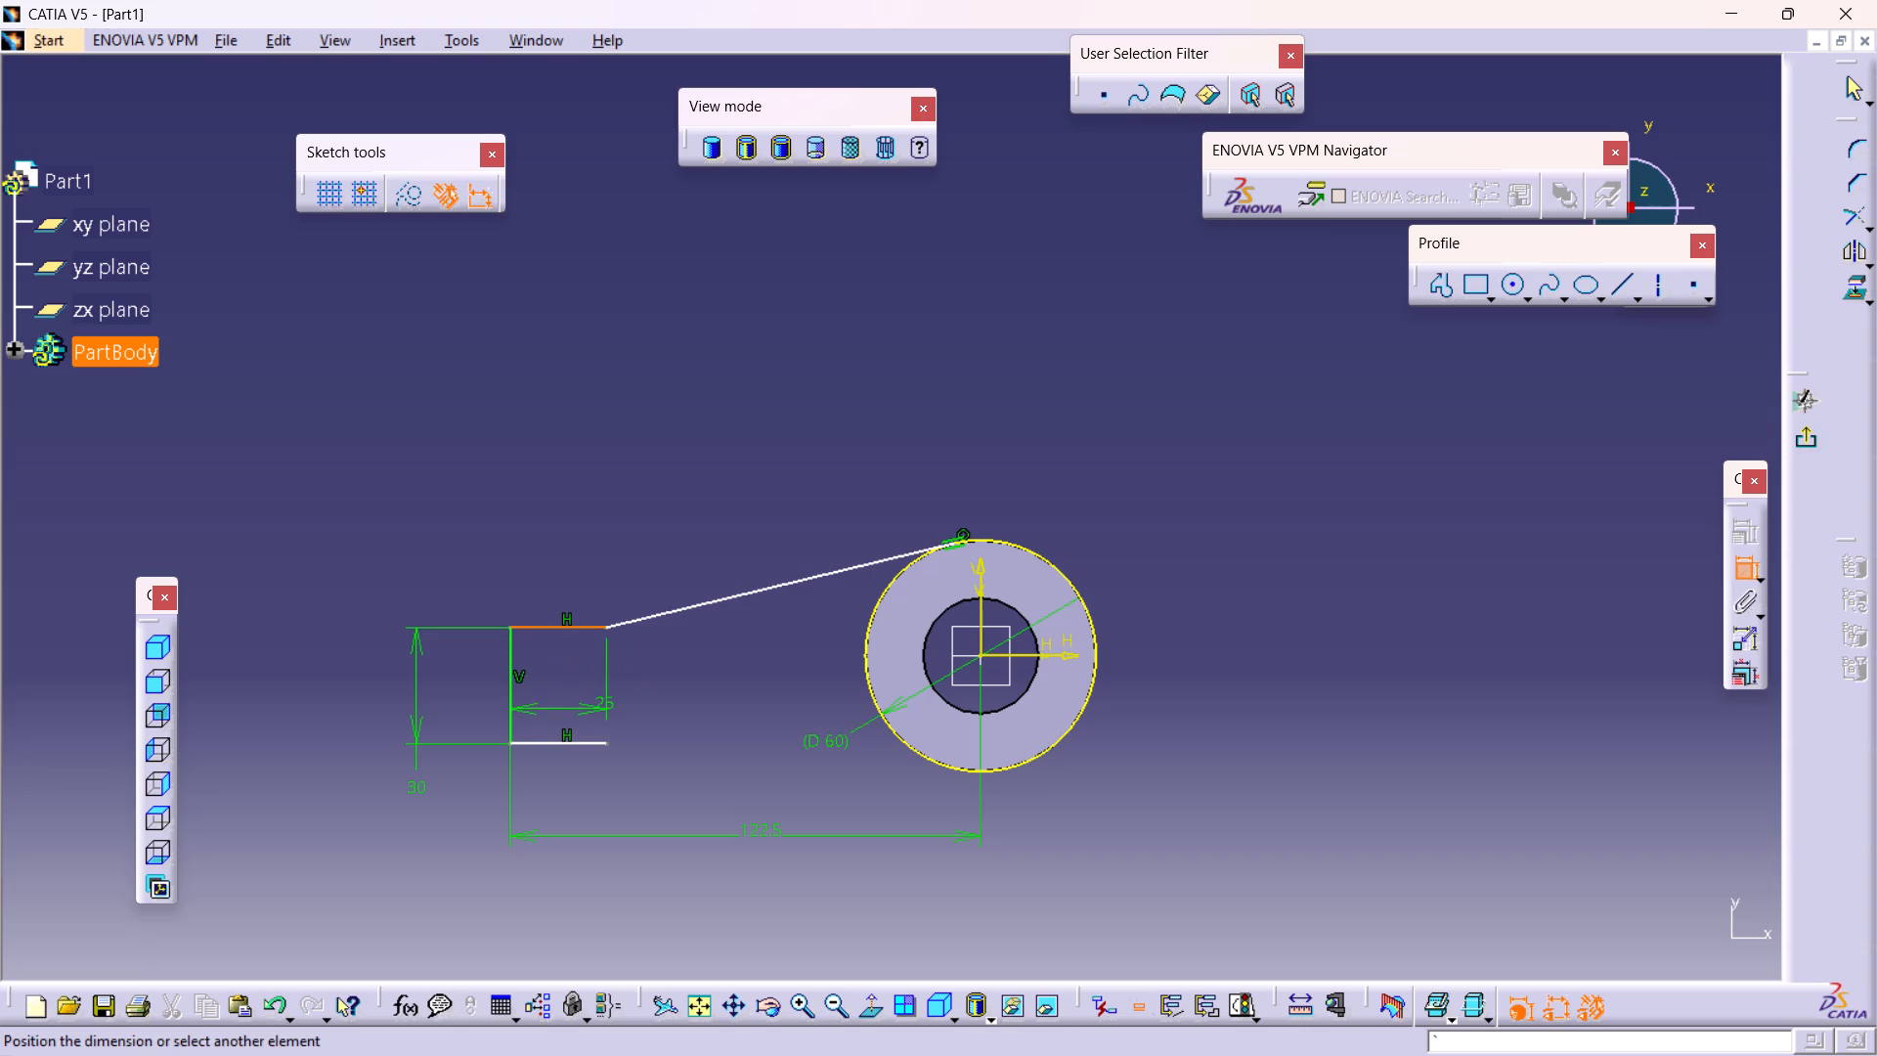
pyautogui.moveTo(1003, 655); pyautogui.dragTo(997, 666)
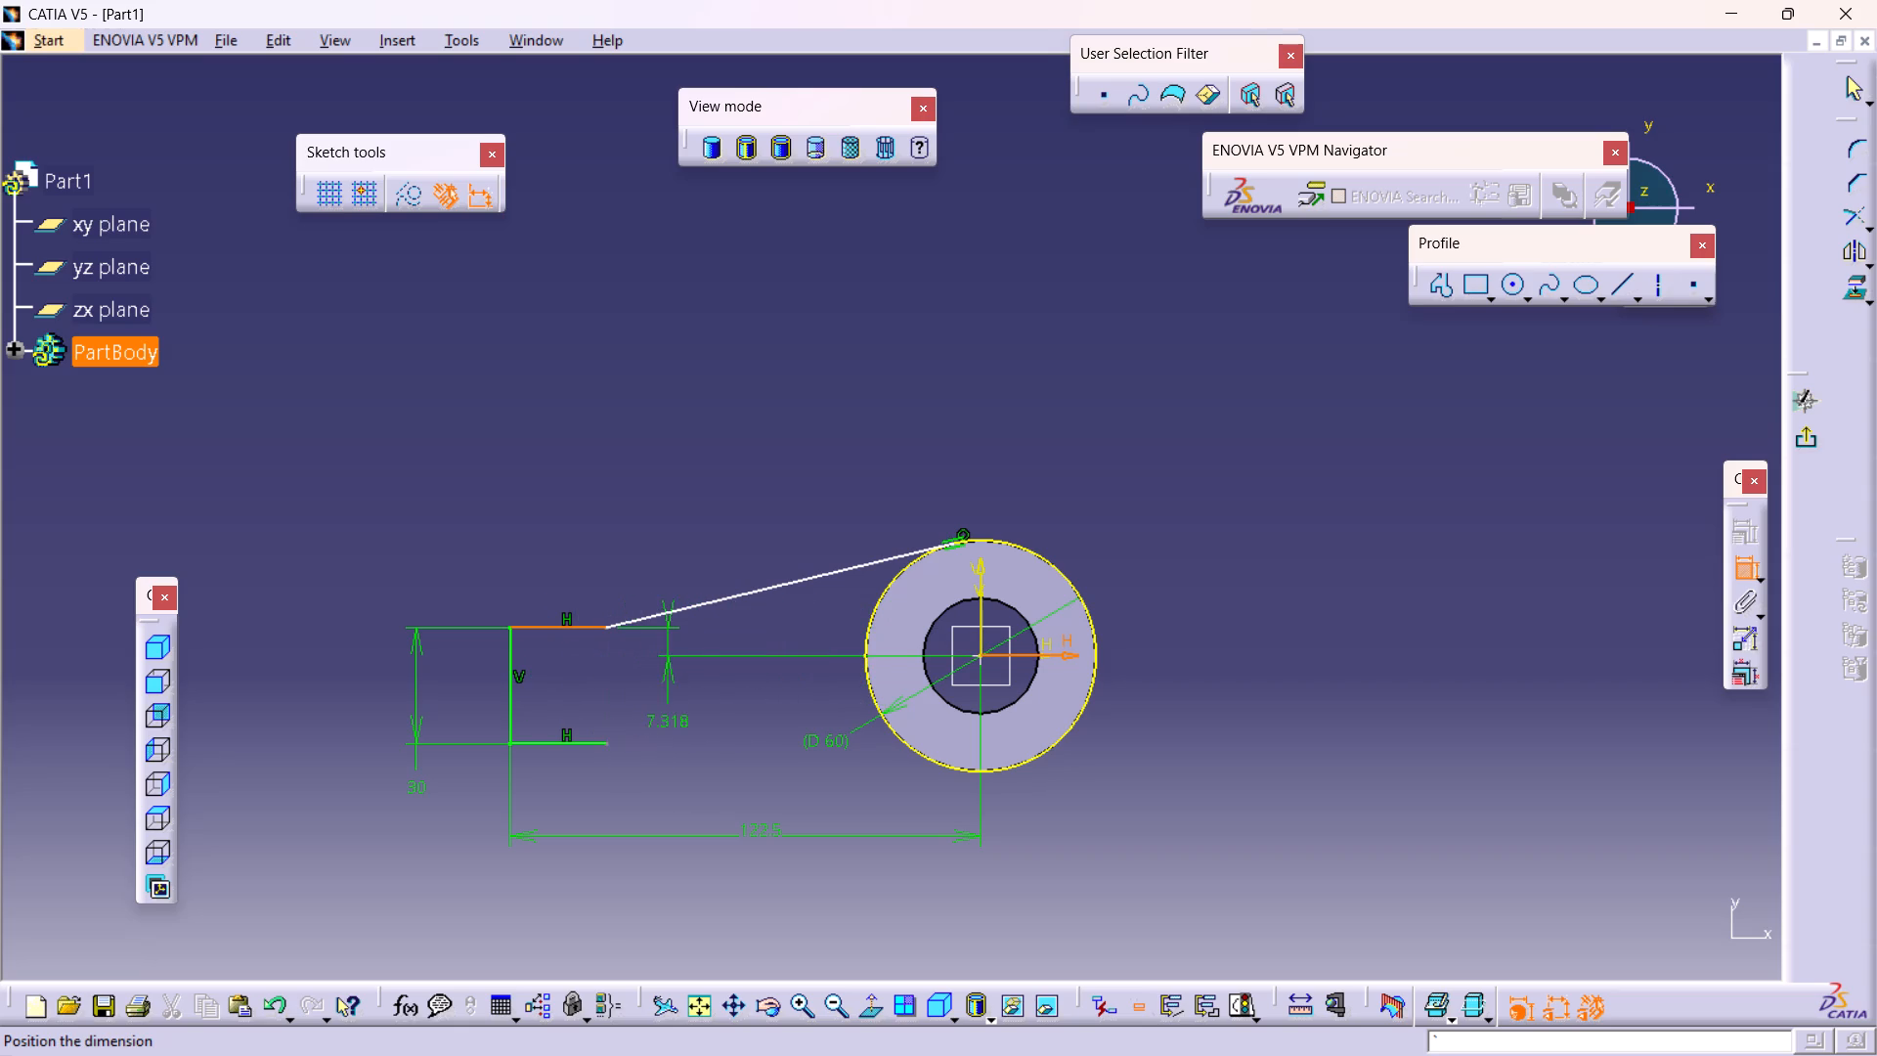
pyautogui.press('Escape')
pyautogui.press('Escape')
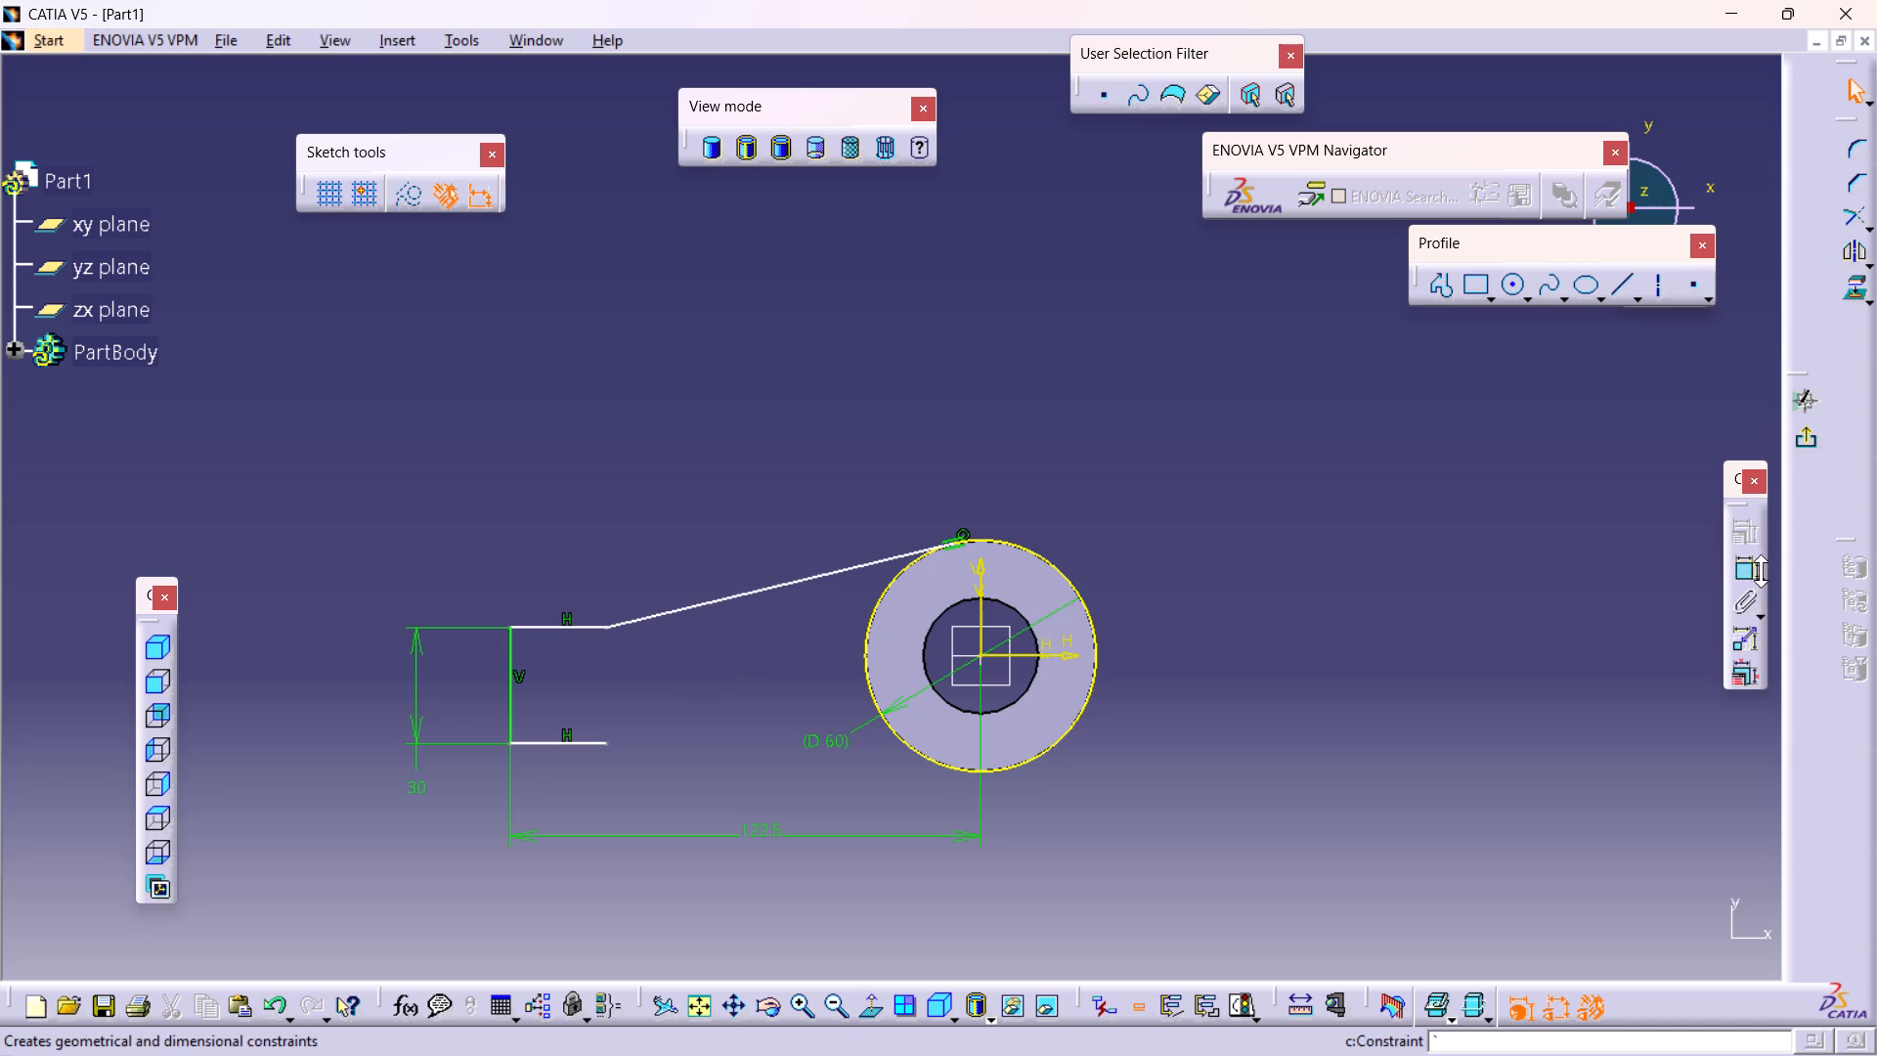
# Move the Constraint toolbar into the drawing area, tear off its constraint sub-toolbar and close that sub-toolbar.
pyautogui.doubleClick(1761, 571)
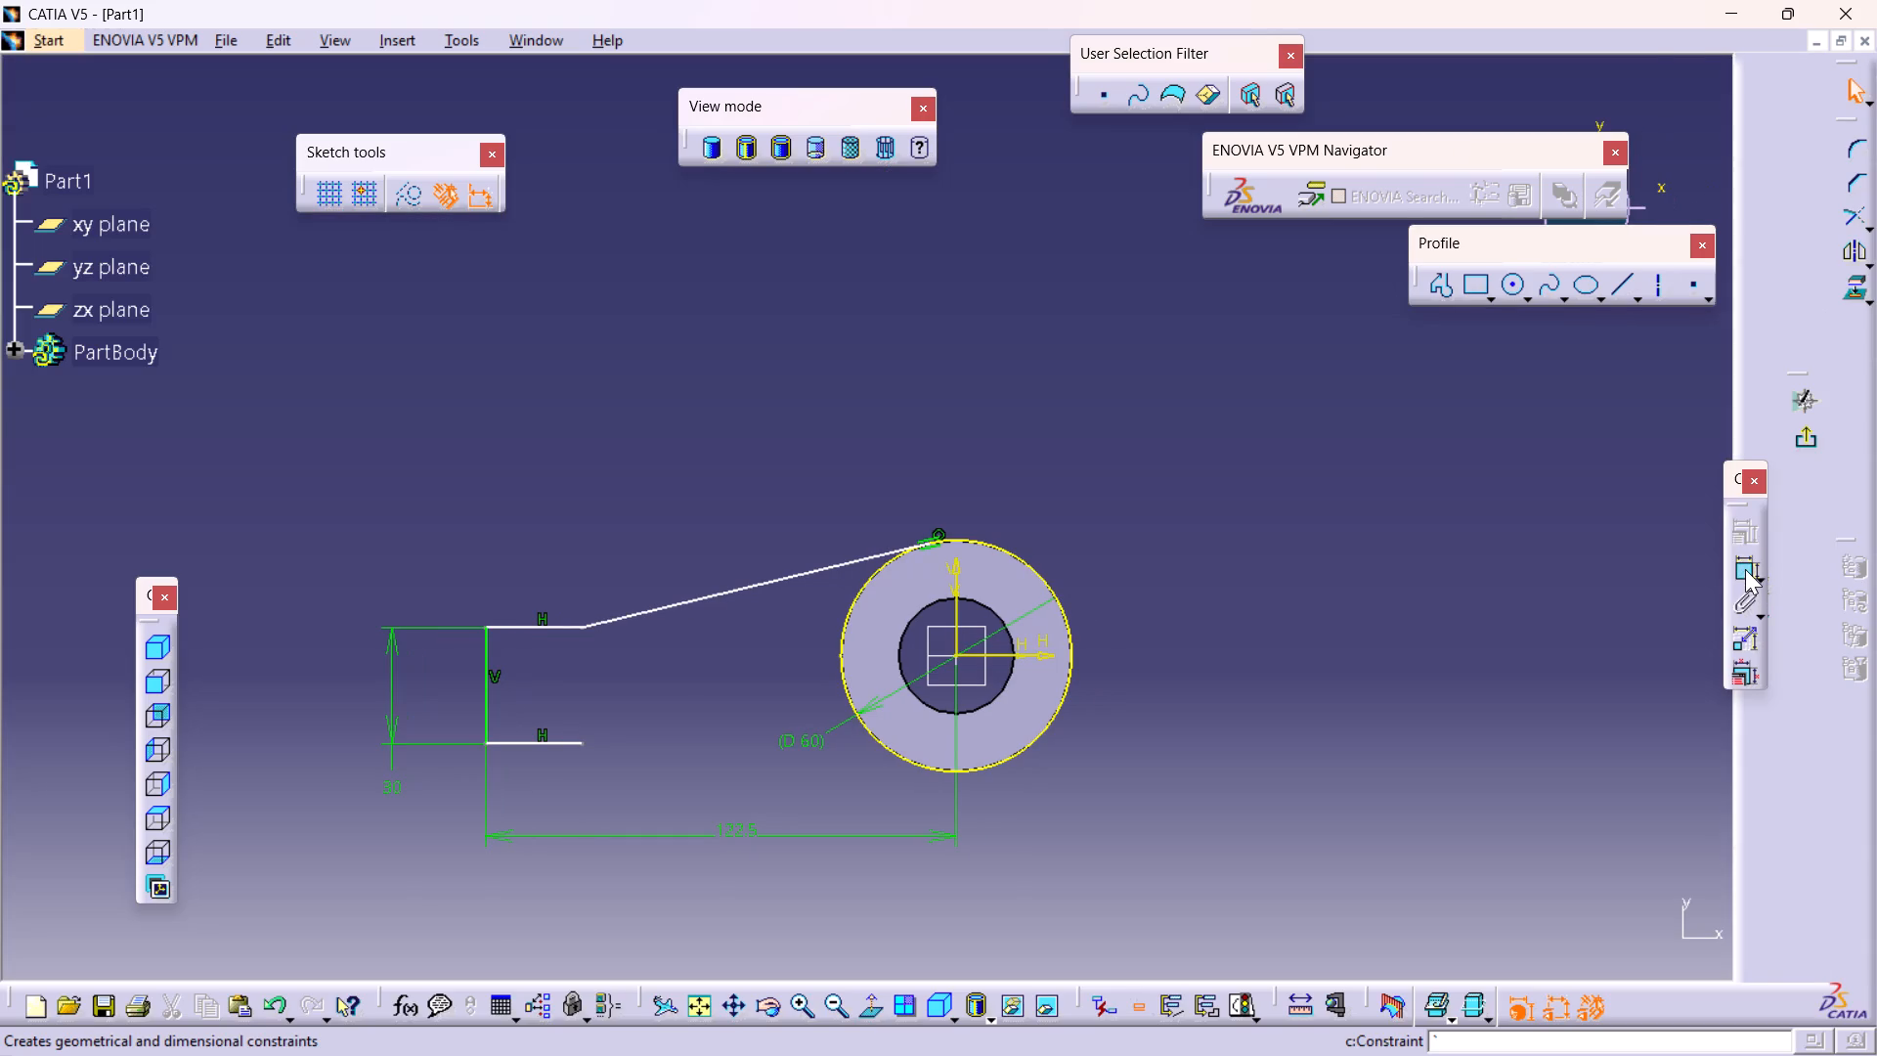
pyautogui.doubleClick(1743, 569)
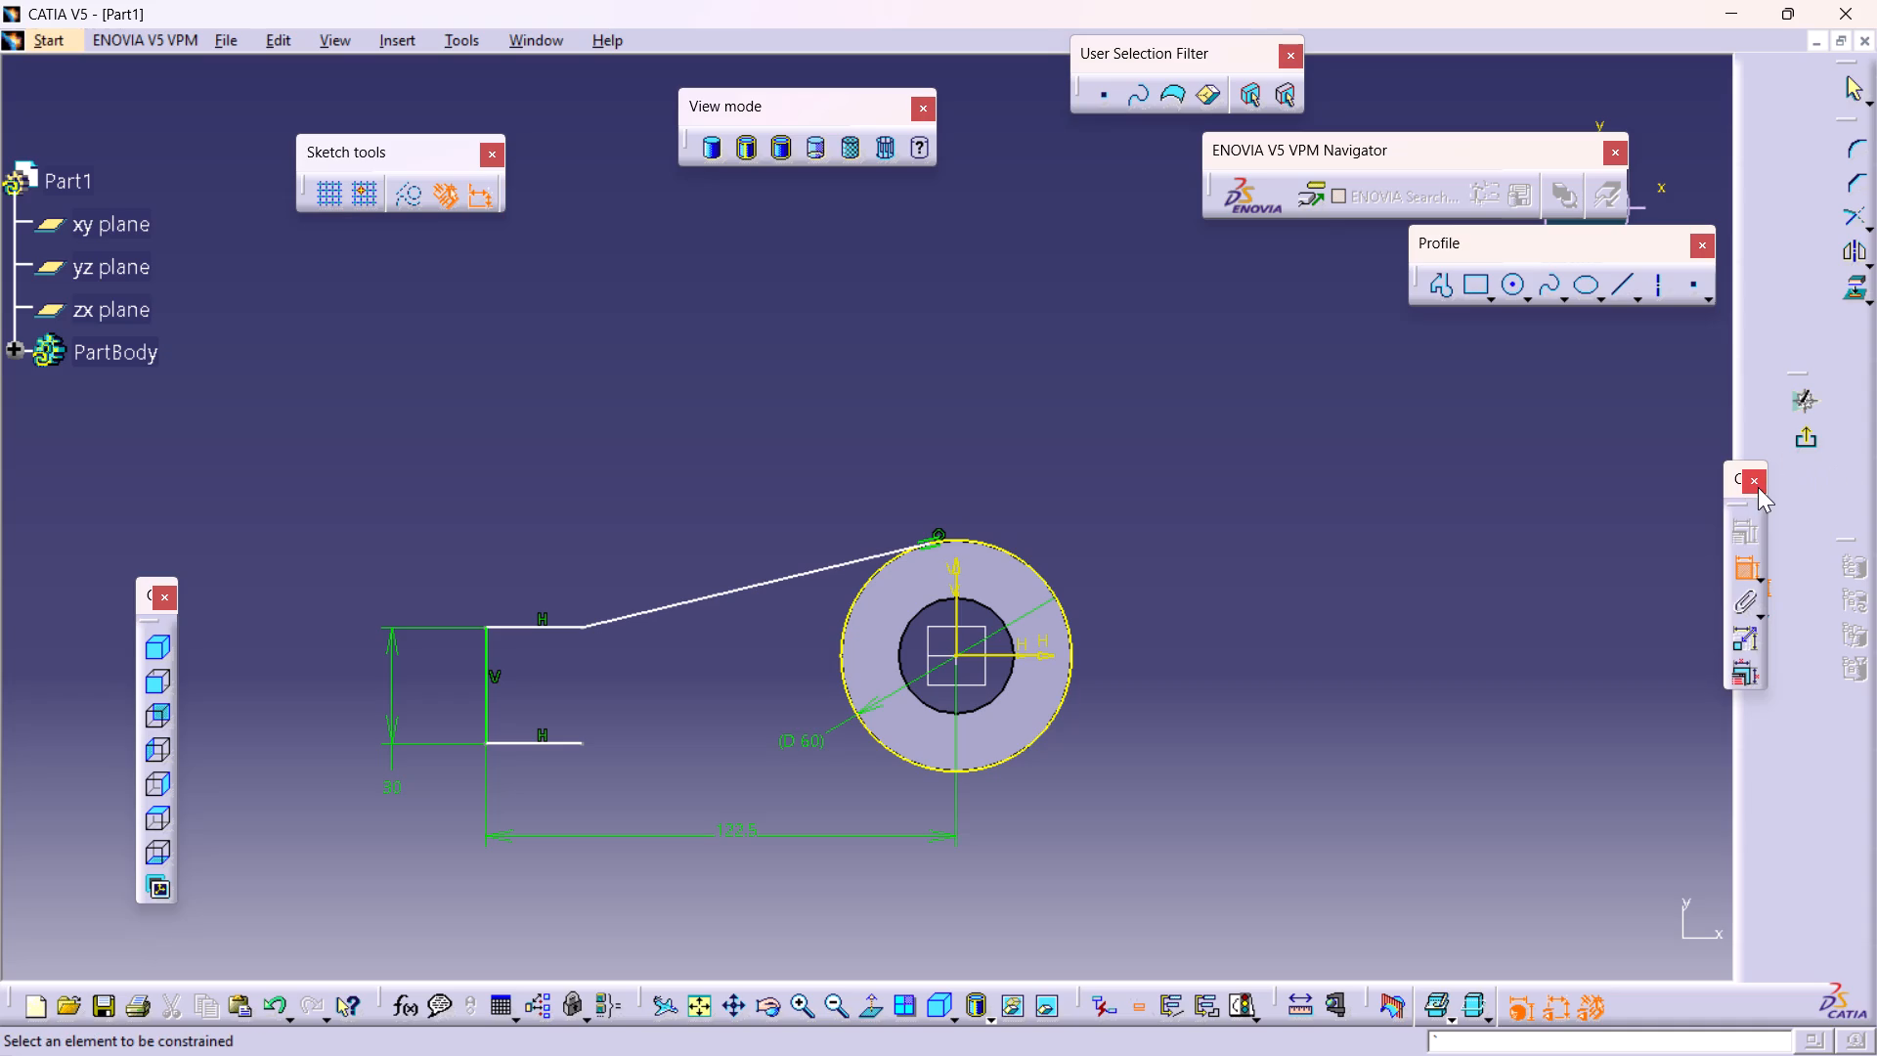
pyautogui.moveTo(1735, 465); pyautogui.dragTo(1649, 506)
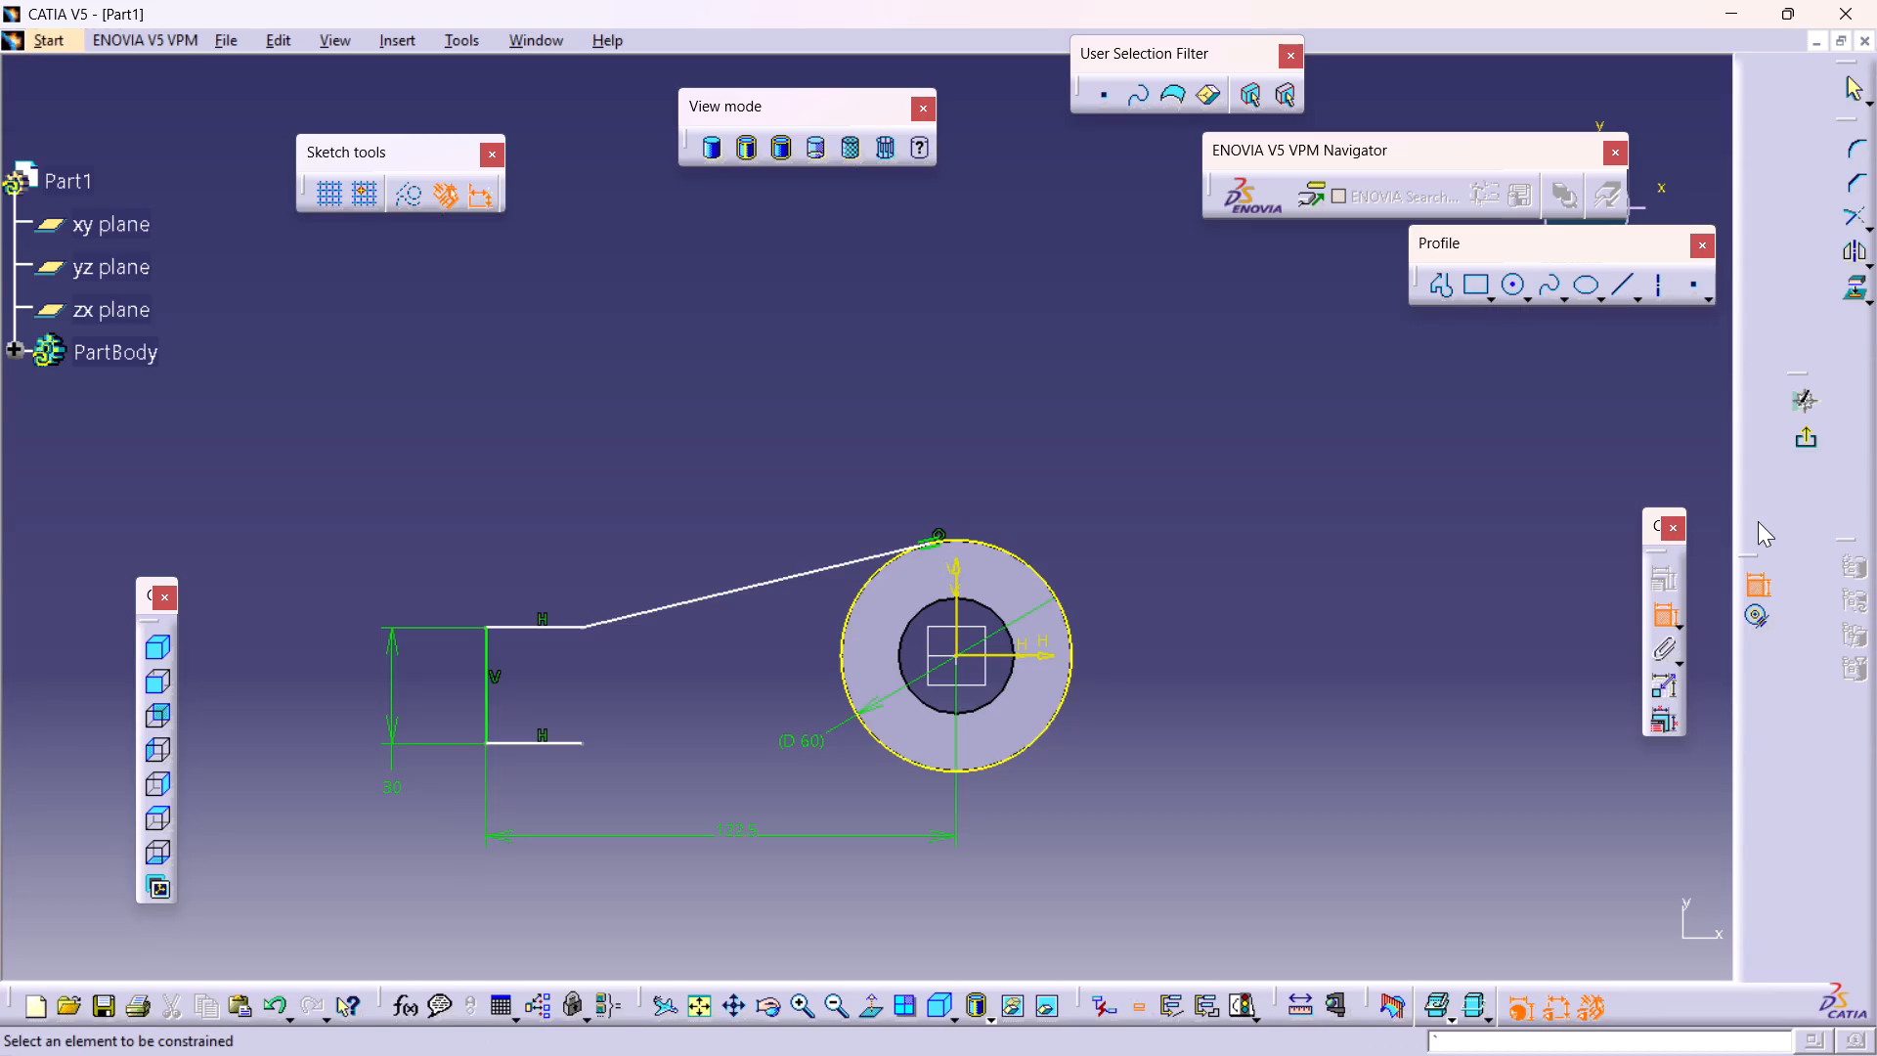
pyautogui.click(1751, 552)
pyautogui.moveTo(1751, 552); pyautogui.dragTo(1523, 613)
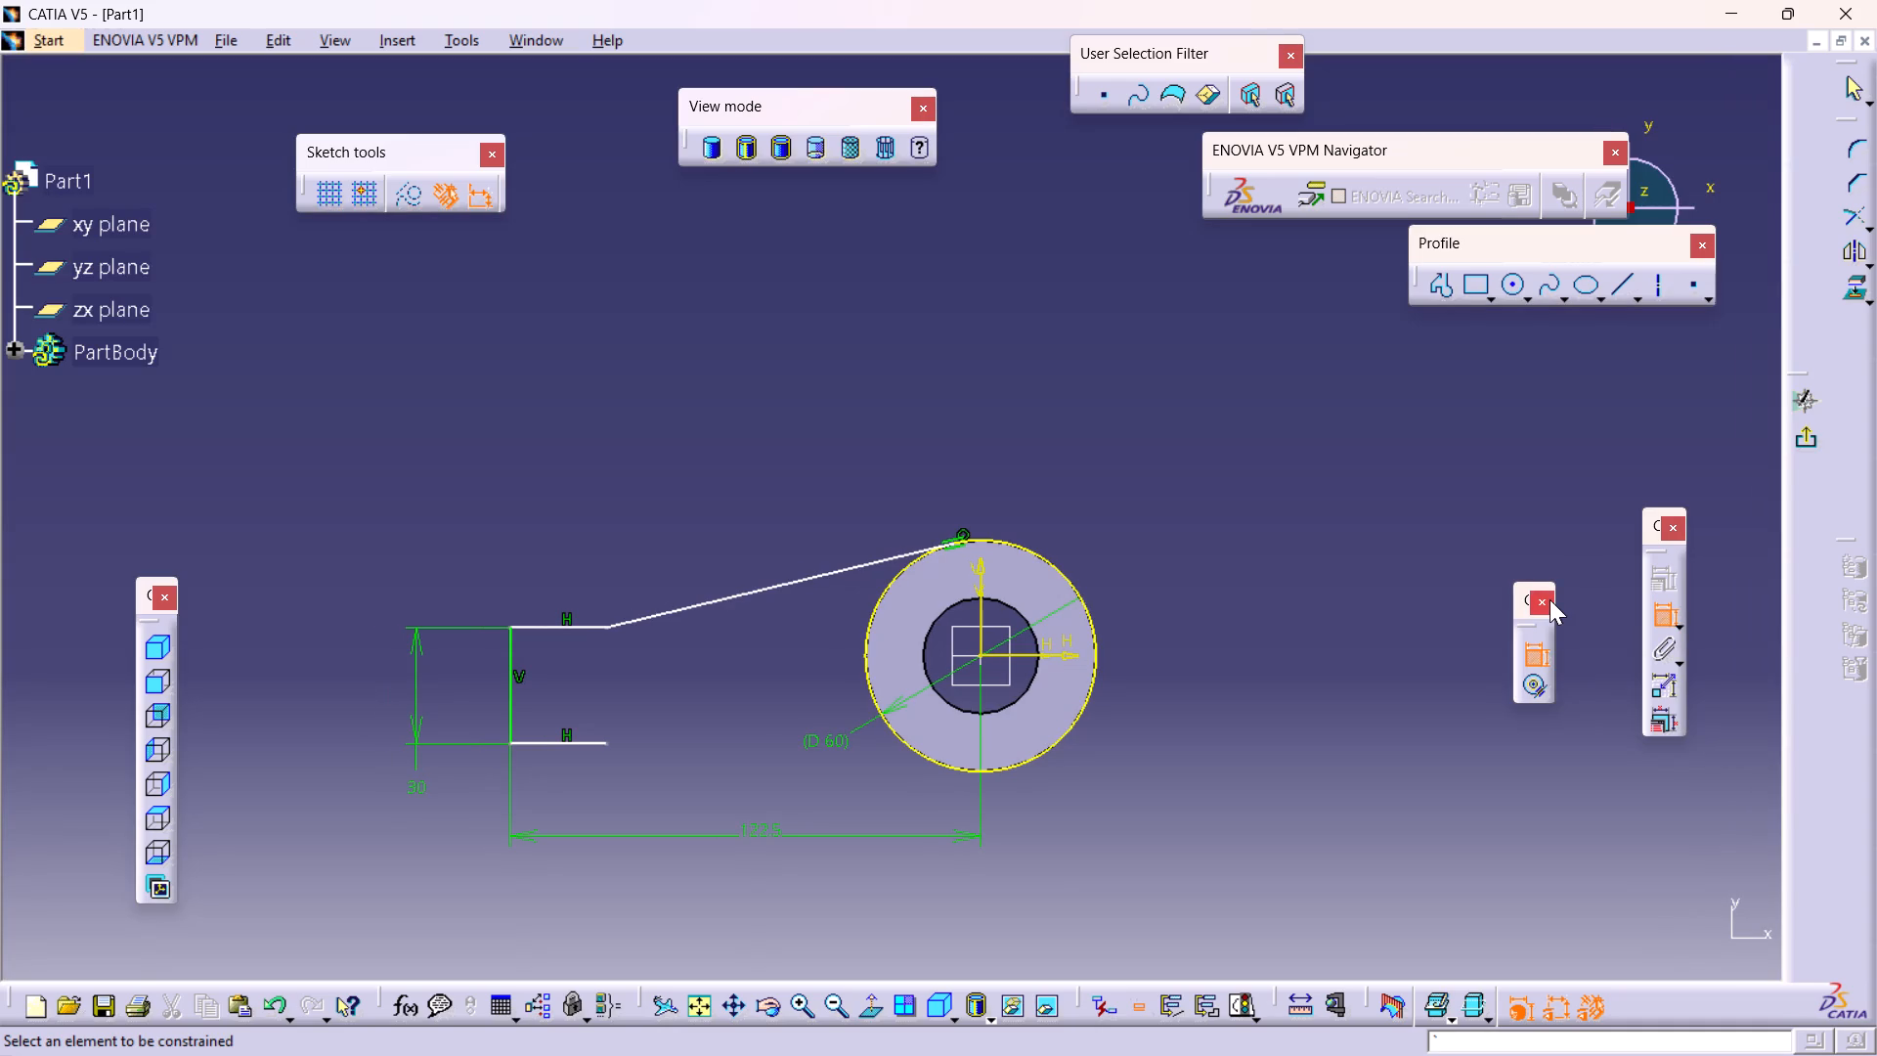
pyautogui.click(1550, 595)
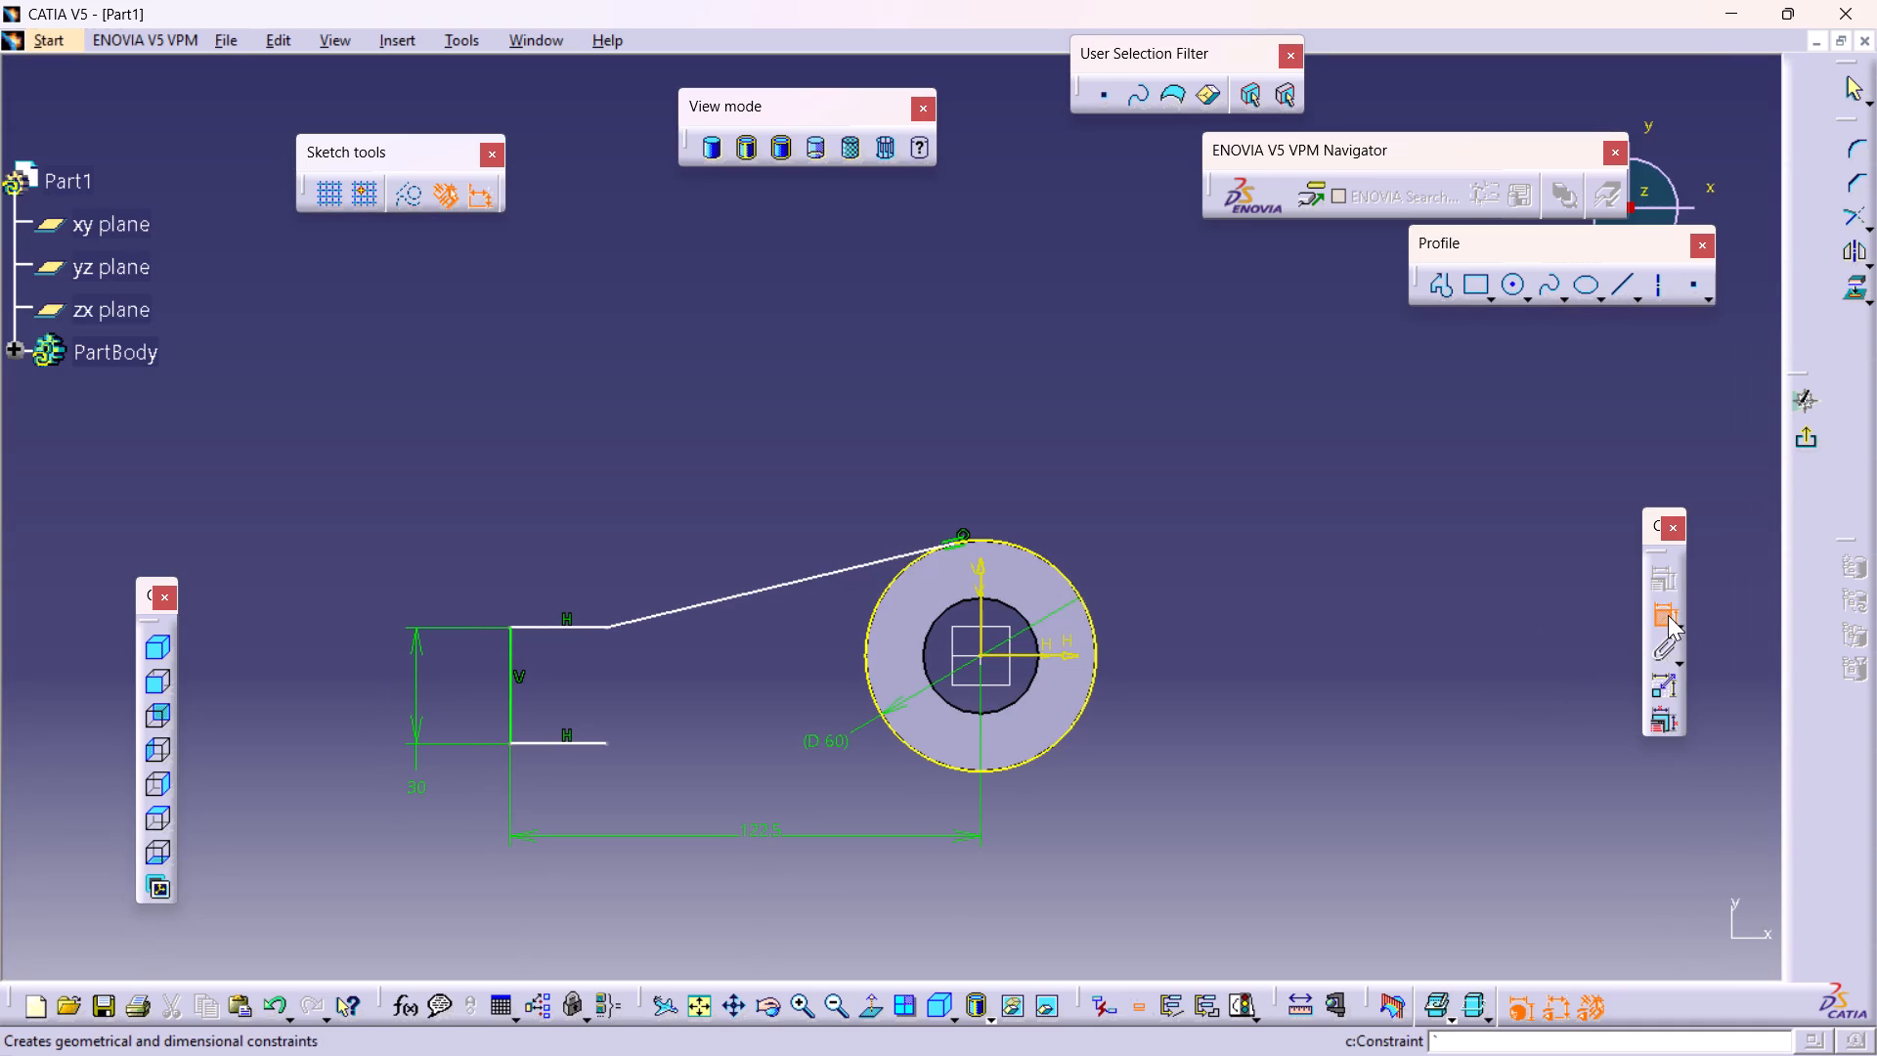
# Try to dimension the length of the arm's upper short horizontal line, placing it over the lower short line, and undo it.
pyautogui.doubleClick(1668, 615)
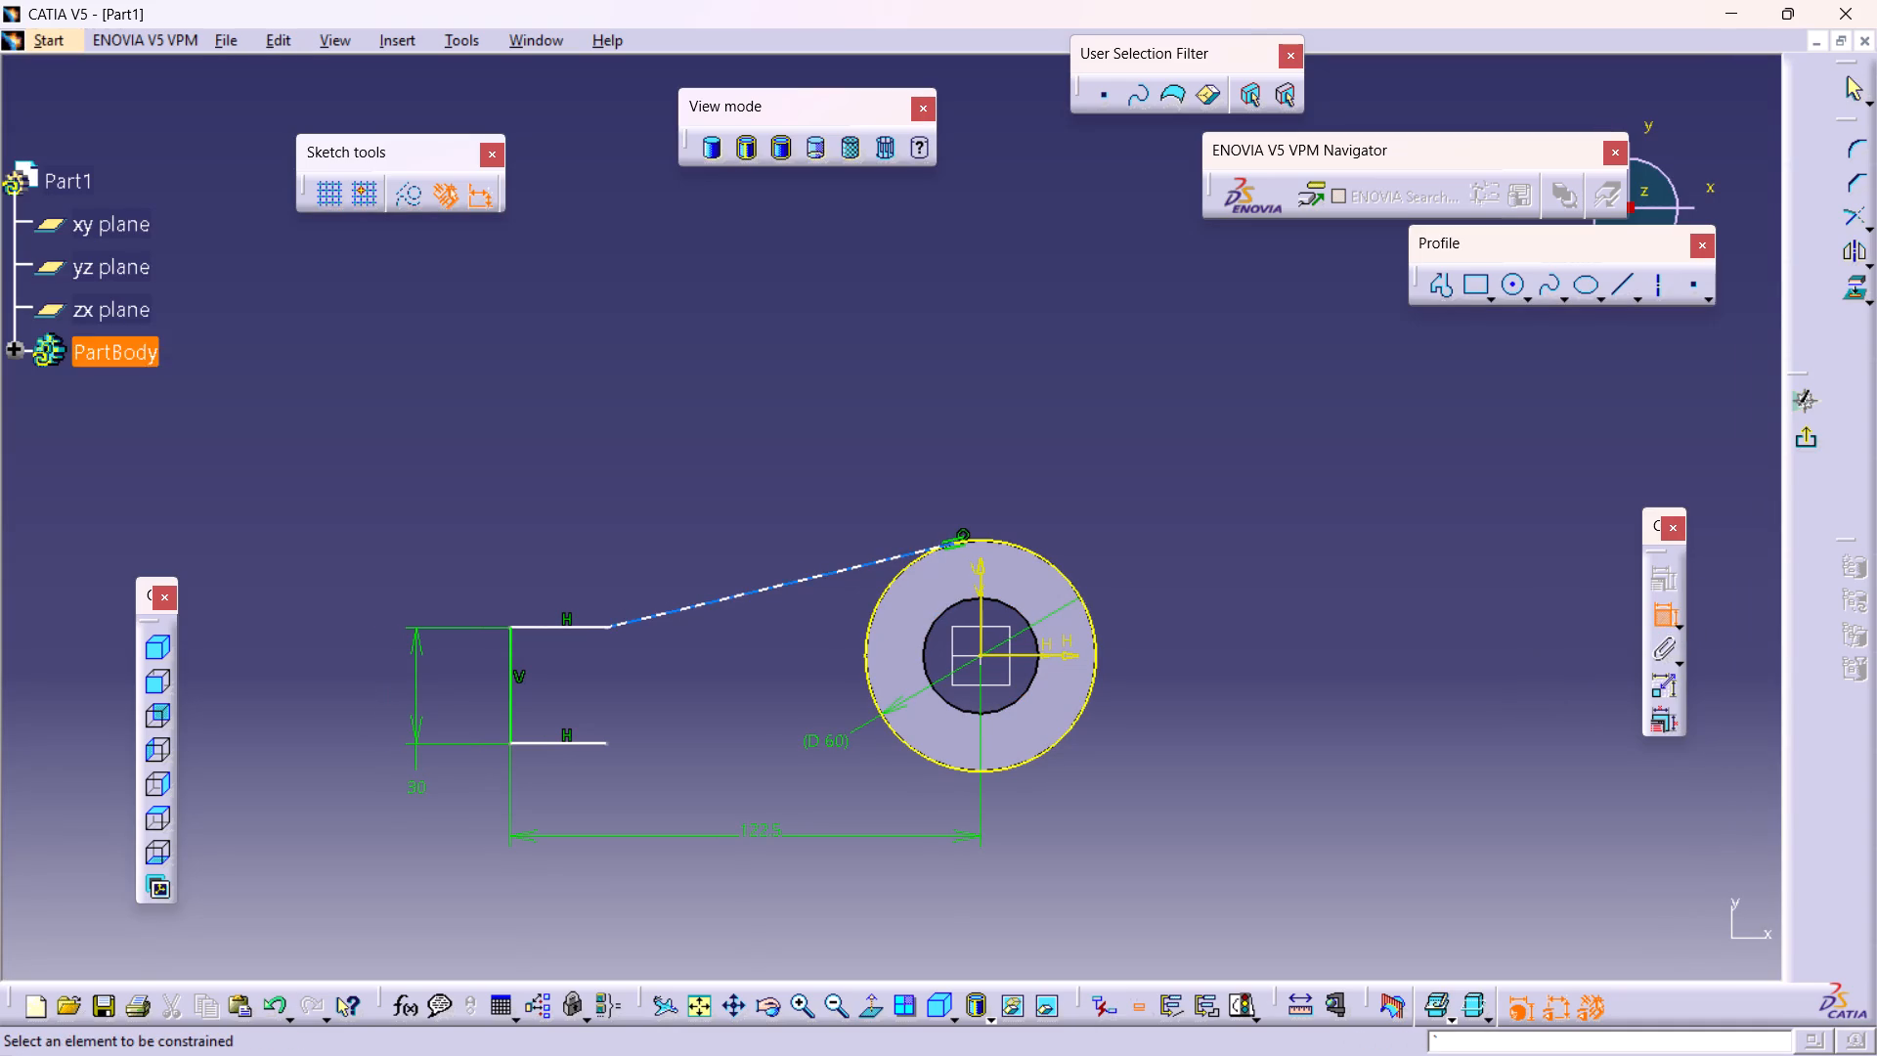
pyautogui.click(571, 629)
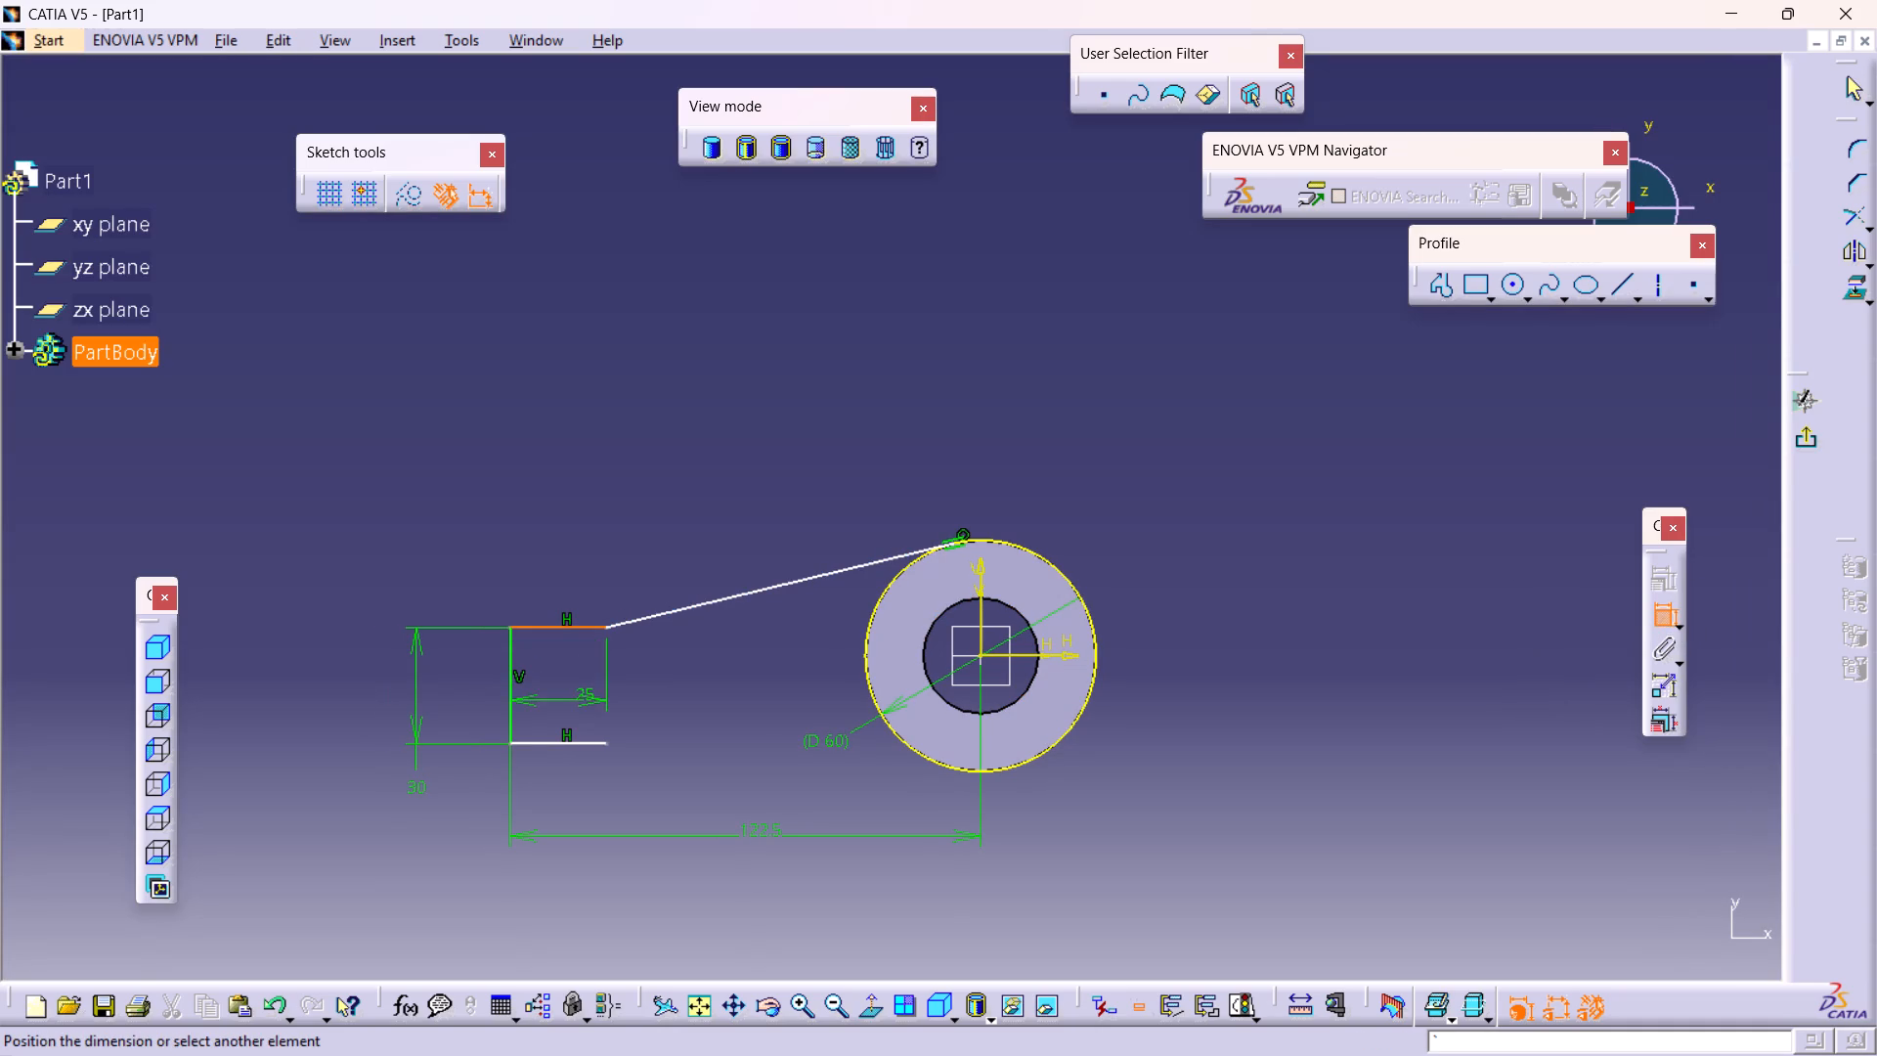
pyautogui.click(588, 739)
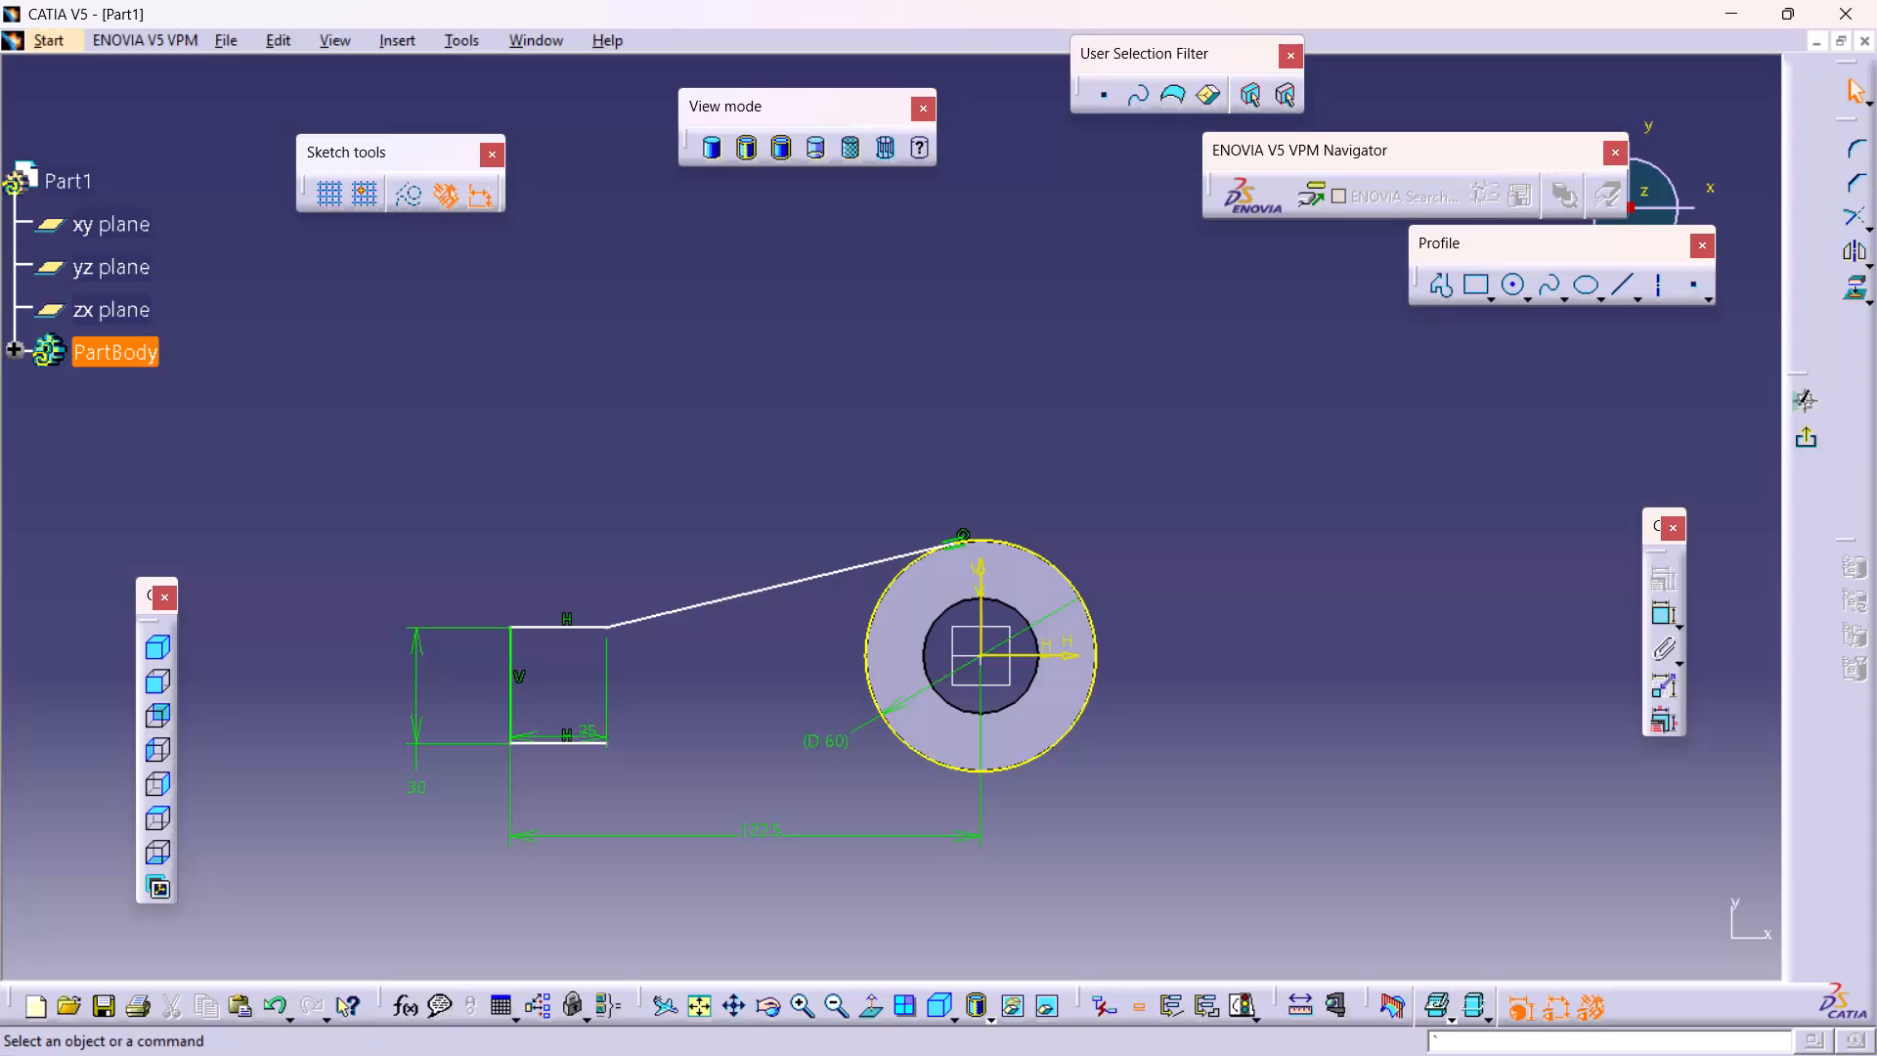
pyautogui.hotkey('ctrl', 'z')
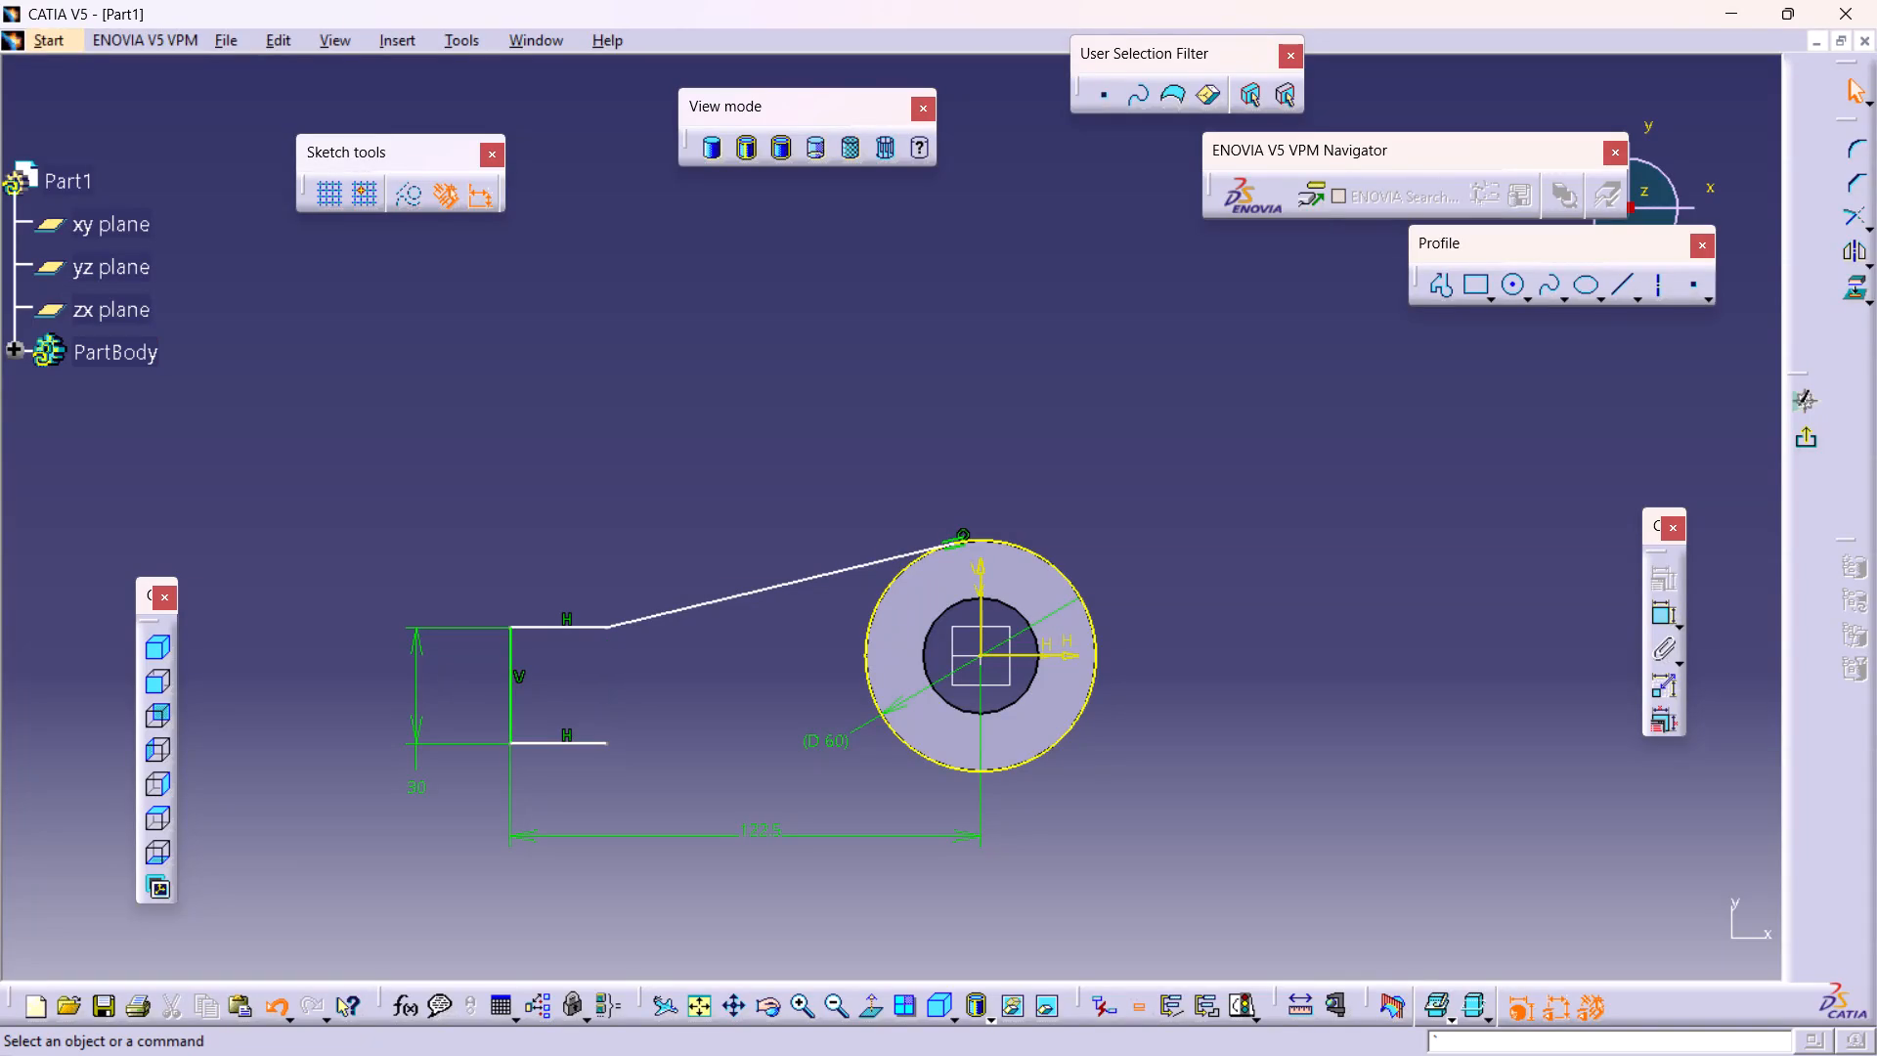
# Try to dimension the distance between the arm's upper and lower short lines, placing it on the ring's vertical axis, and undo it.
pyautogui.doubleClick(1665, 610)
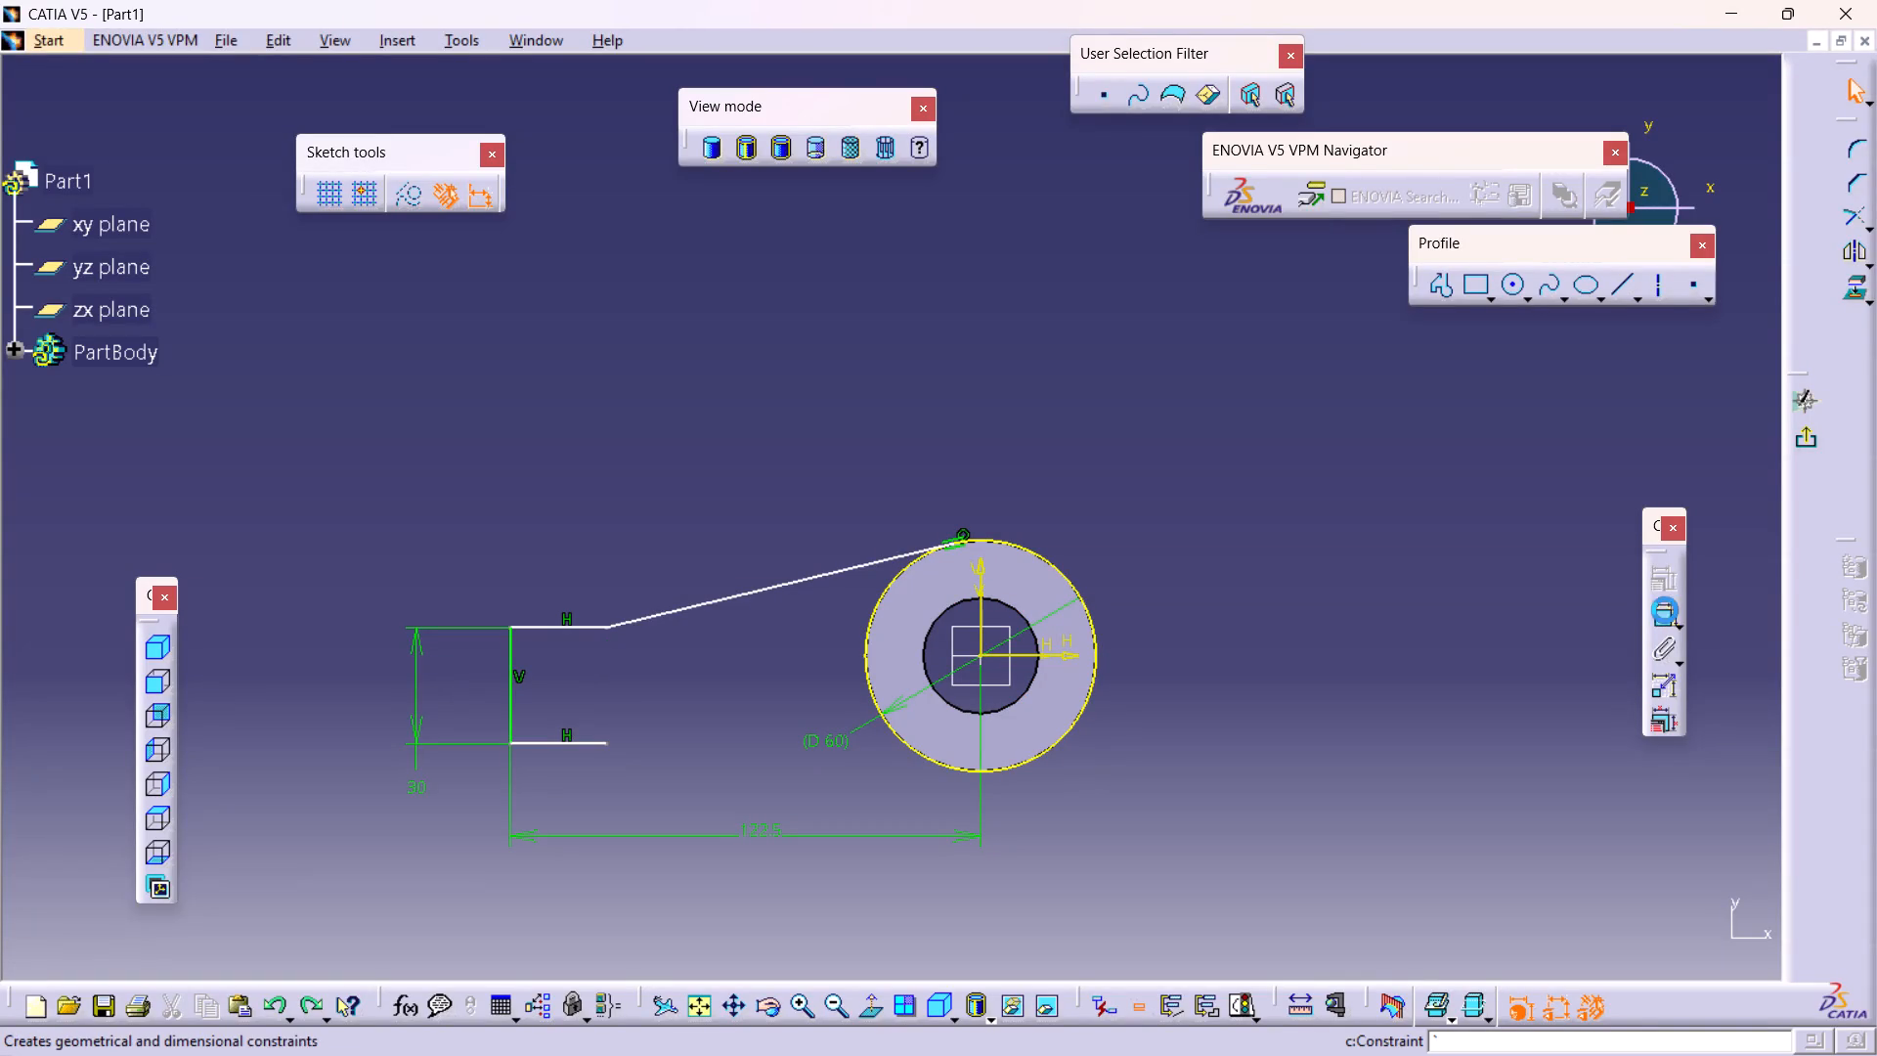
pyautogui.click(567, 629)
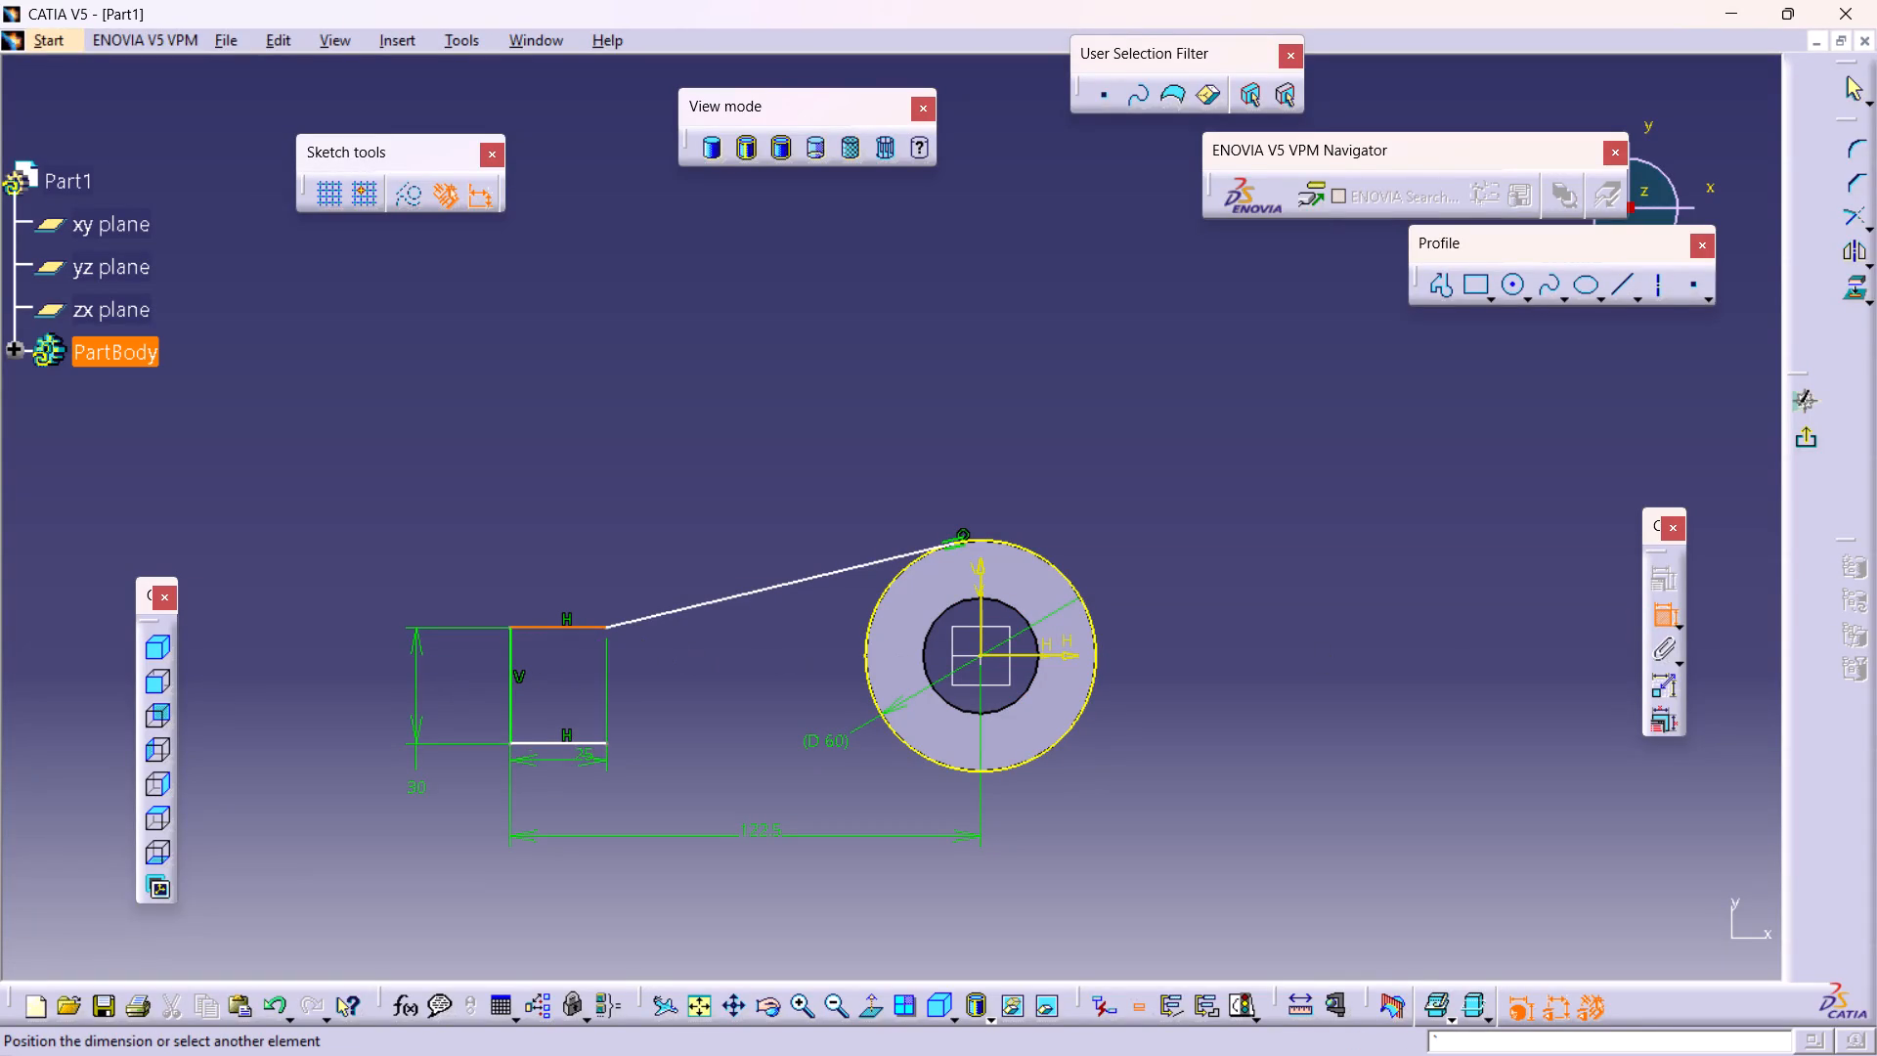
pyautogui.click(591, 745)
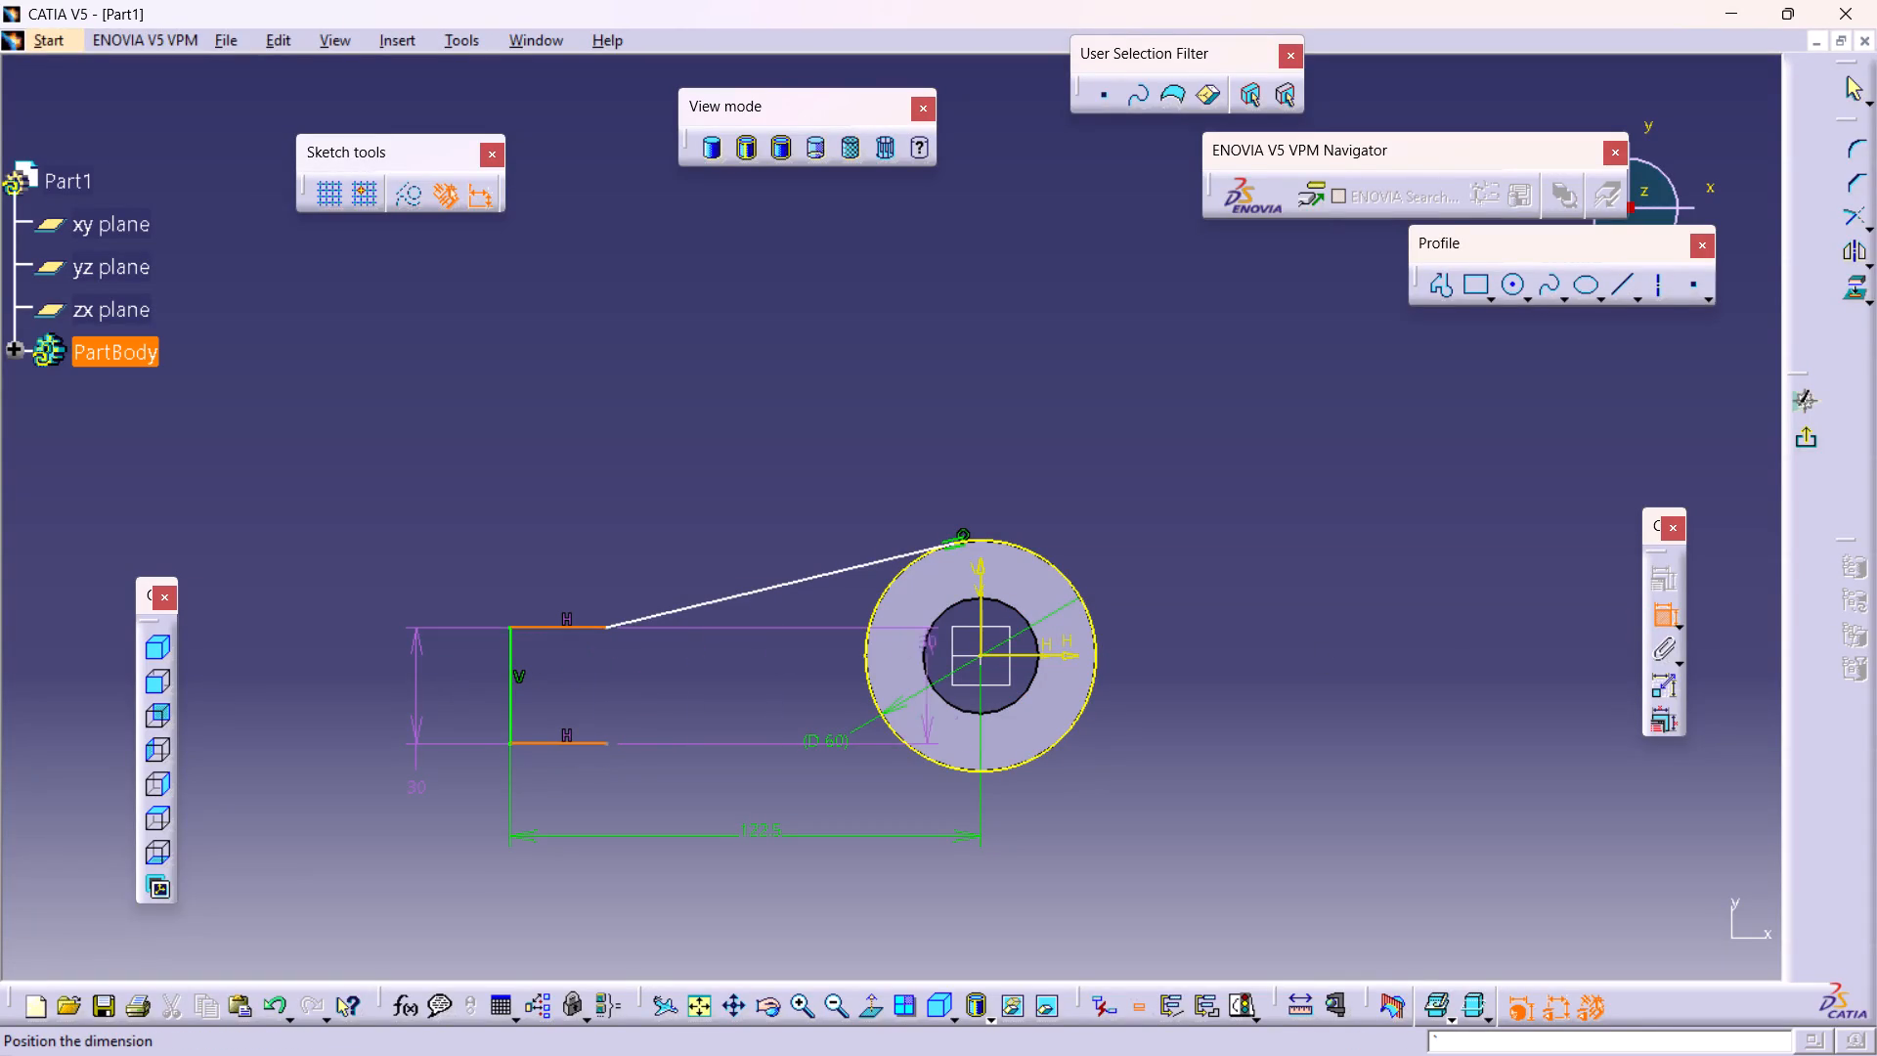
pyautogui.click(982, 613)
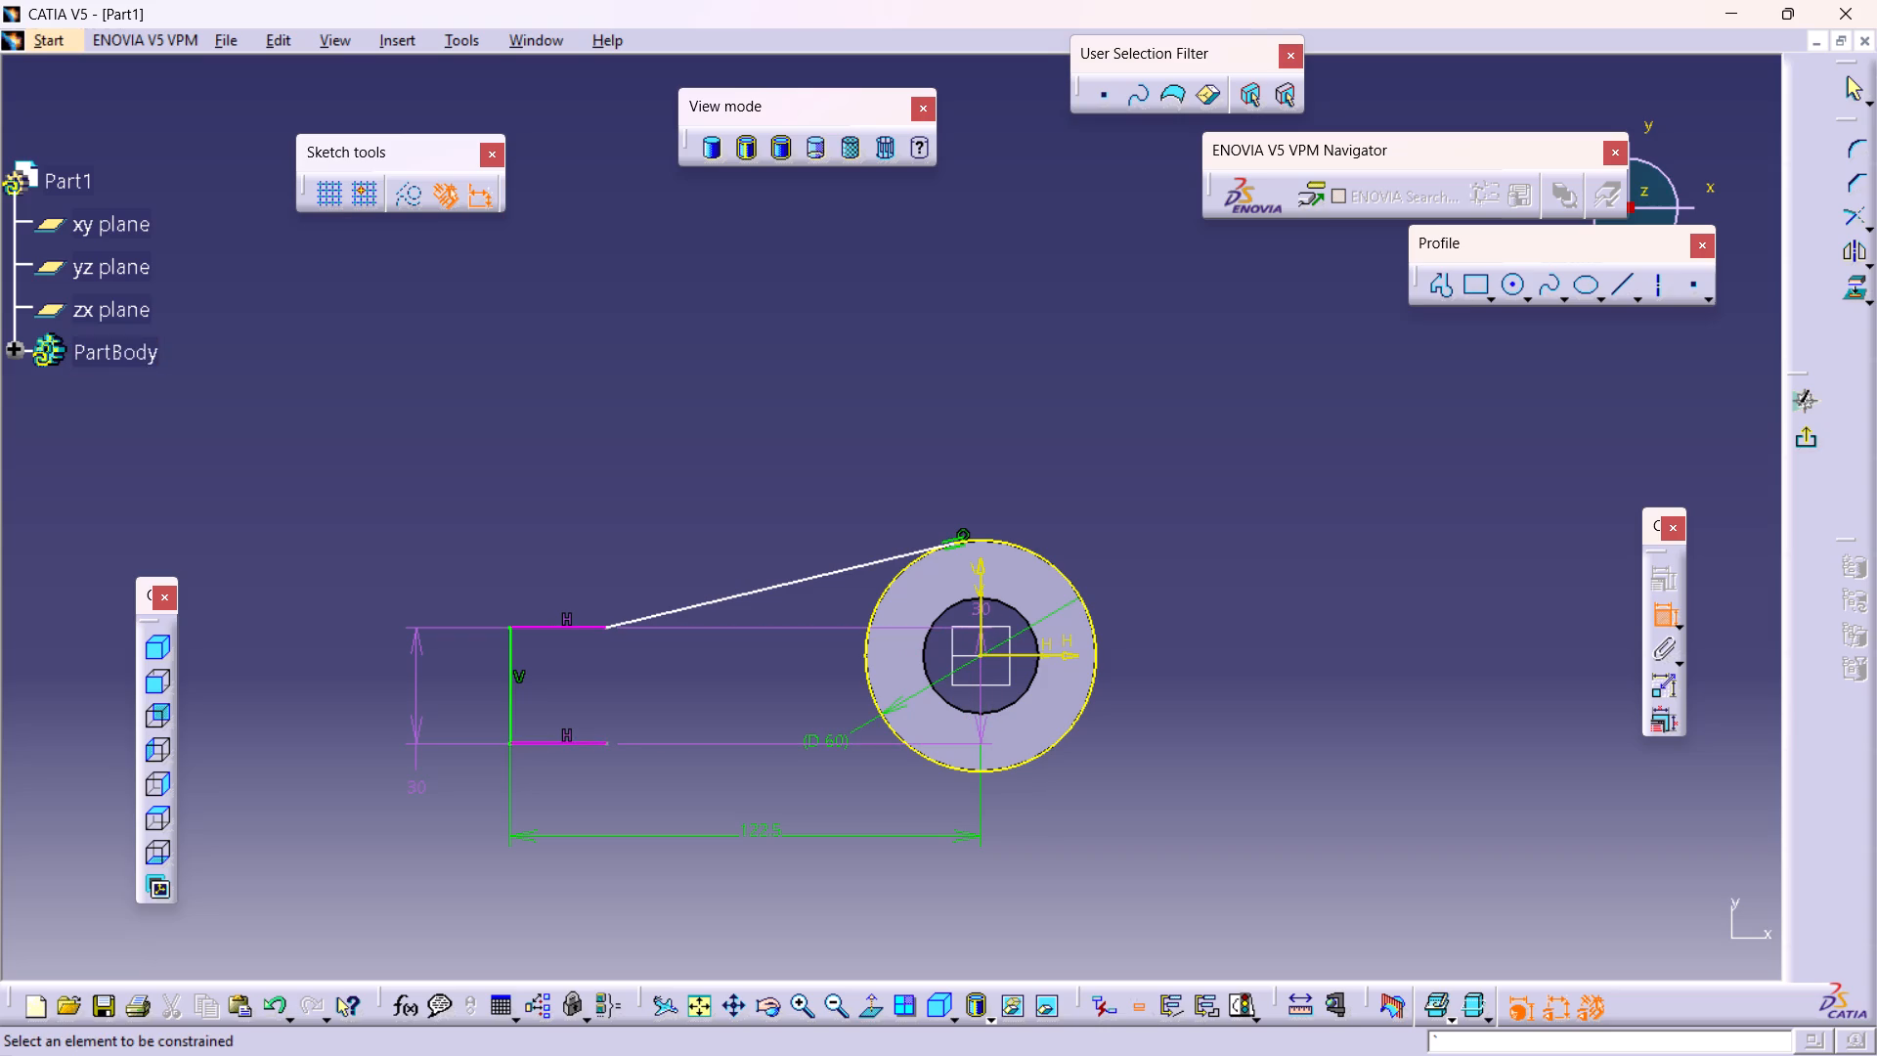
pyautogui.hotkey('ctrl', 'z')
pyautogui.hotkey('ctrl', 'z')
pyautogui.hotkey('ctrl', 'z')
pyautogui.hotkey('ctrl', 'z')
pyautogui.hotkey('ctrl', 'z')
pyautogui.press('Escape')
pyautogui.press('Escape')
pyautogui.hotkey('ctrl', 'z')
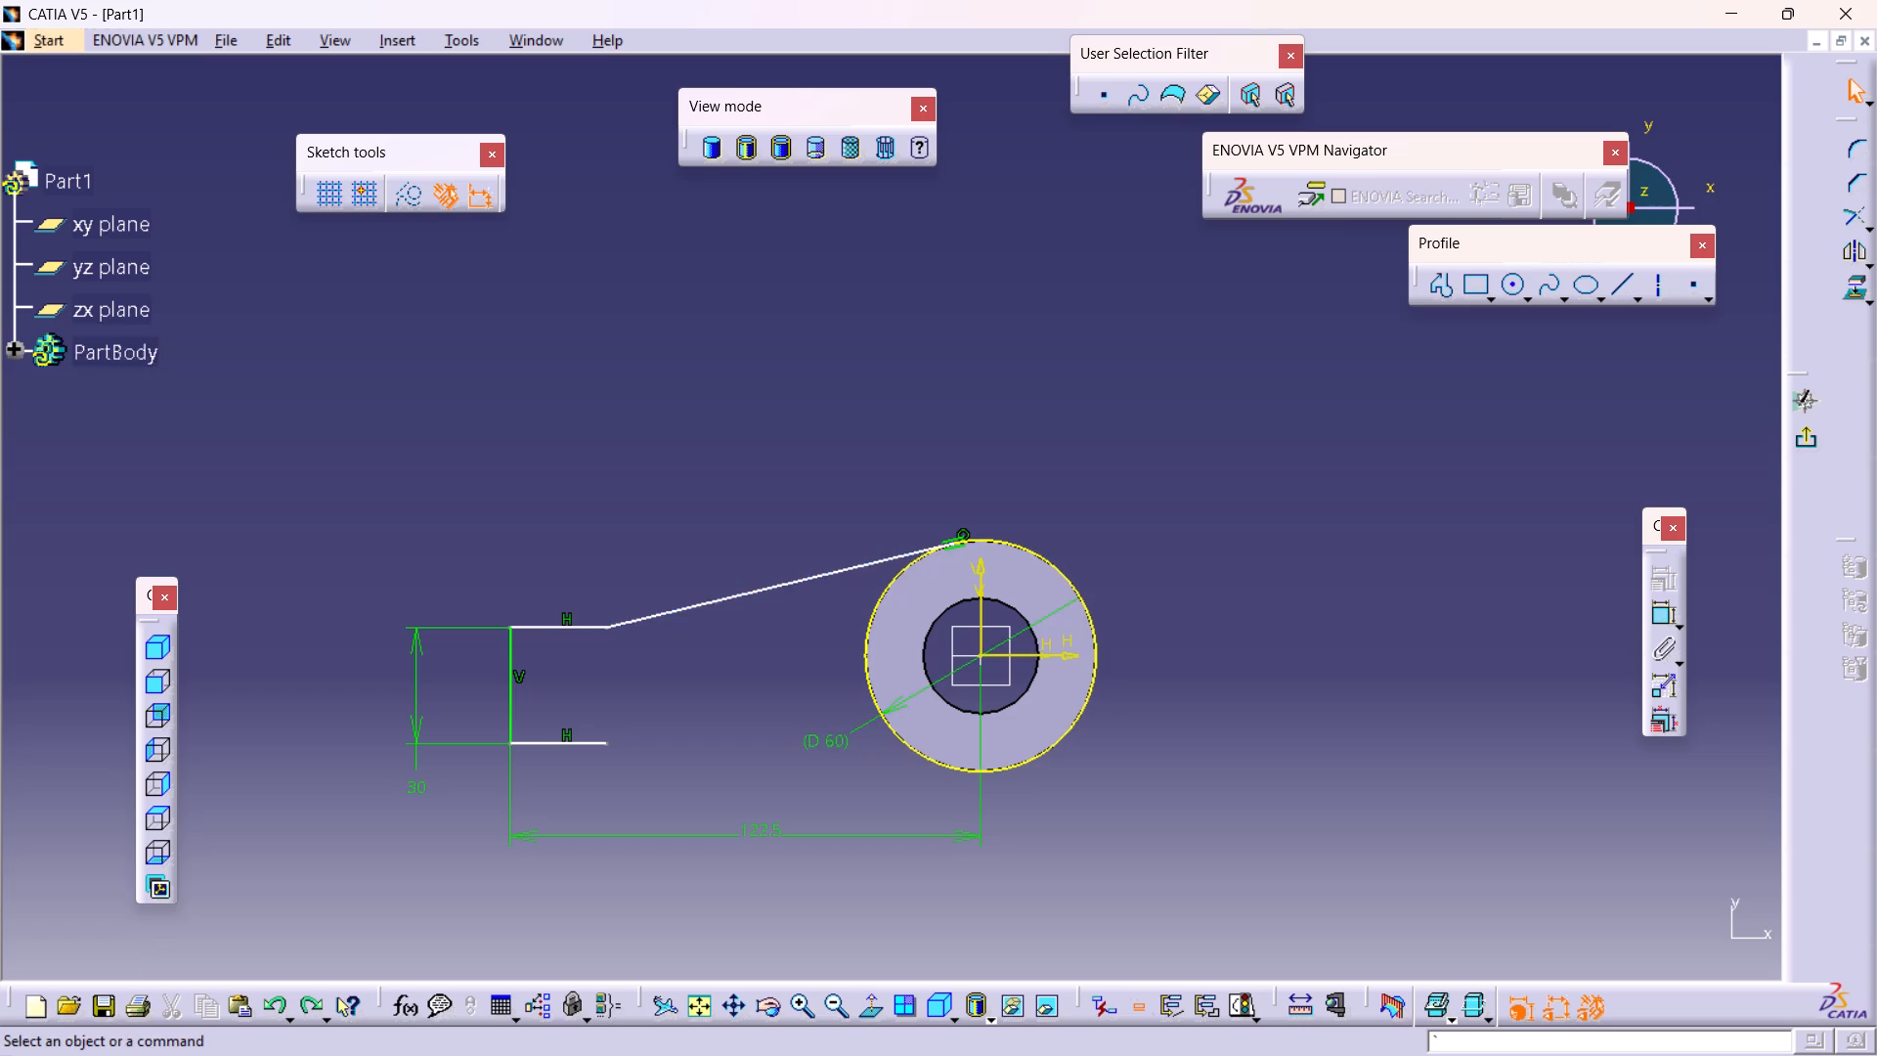
# Check which constraints apply between the arm's sloped line and the ring's outer circle in Constraint Definition, leaving them as they are.
pyautogui.click(912, 549)
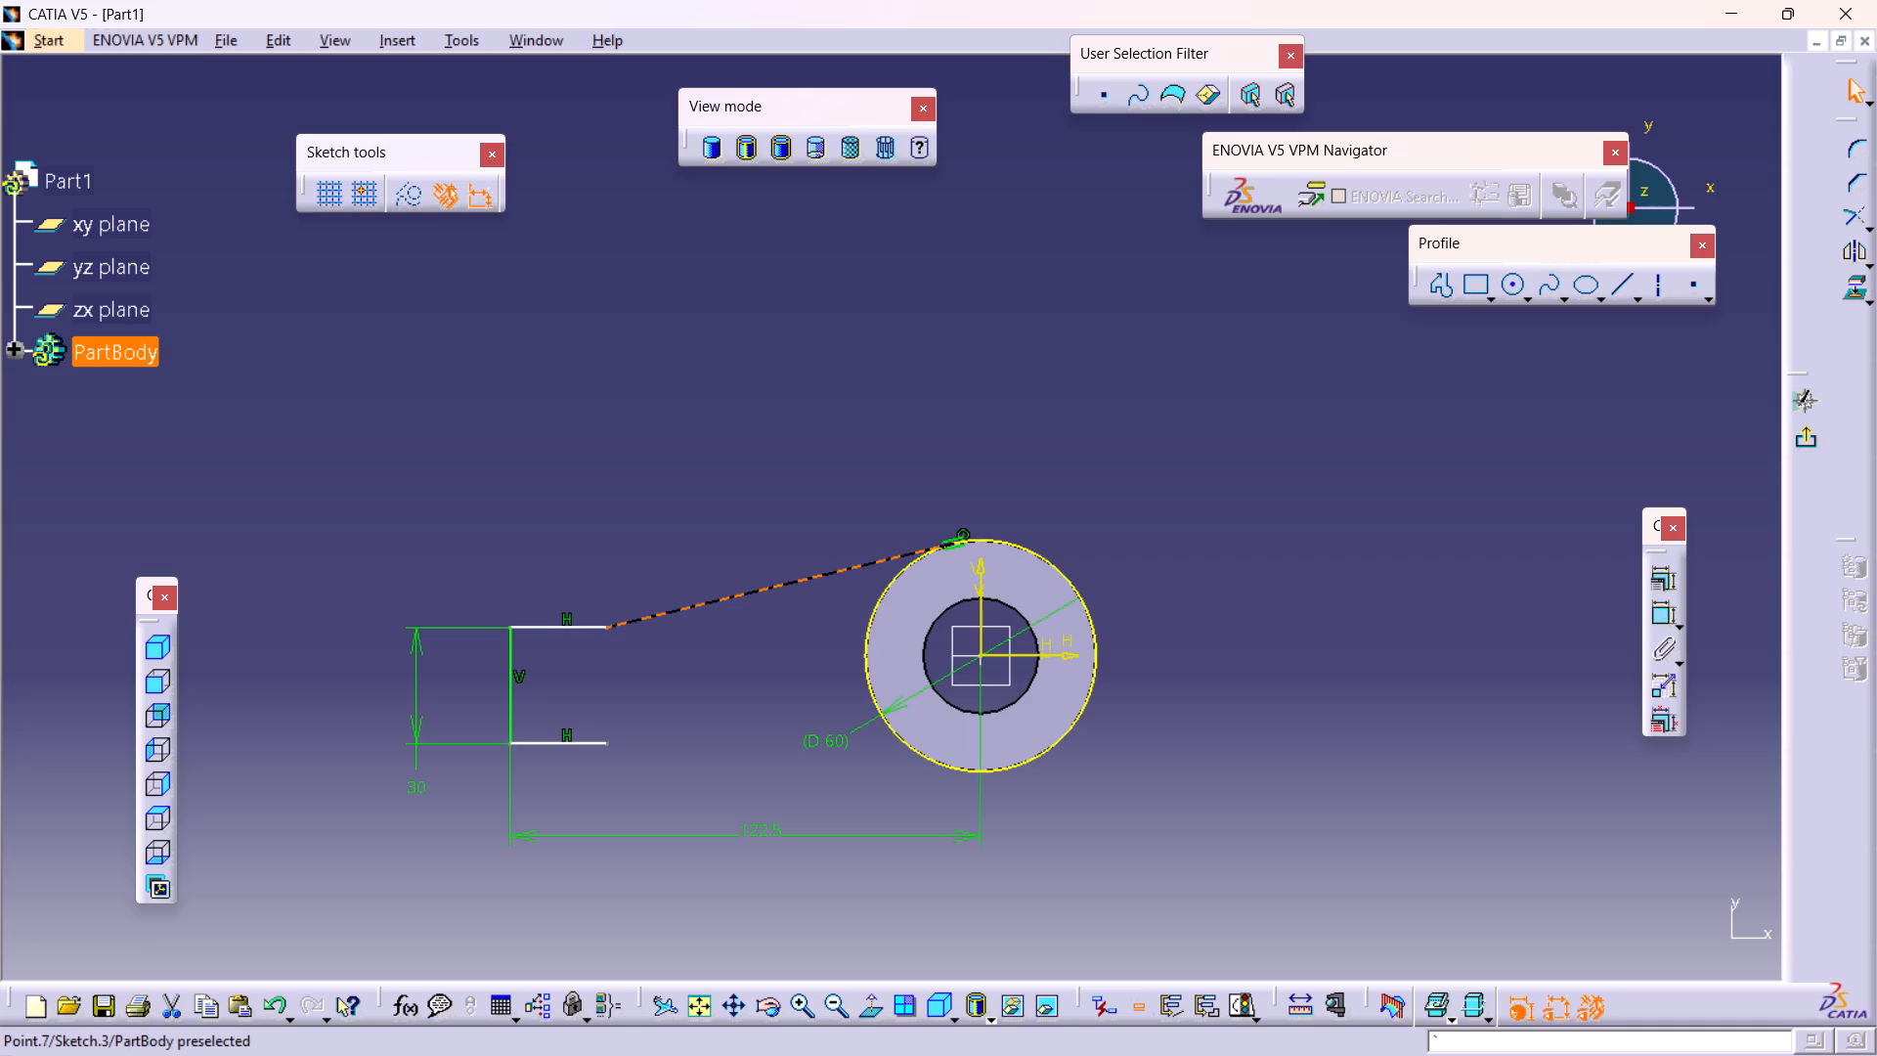
pyautogui.keyDown('ctrl'); pyautogui.moveTo(948, 540); pyautogui.dragTo(916, 374, button='middle'); pyautogui.keyUp('ctrl')
pyautogui.keyDown('ctrl'); pyautogui.scroll(1, 934, 467); pyautogui.keyUp('ctrl')
pyautogui.keyDown('ctrl'); pyautogui.moveTo(1060, 581); pyautogui.dragTo(991, 444, button='middle'); pyautogui.keyUp('ctrl')
pyautogui.keyDown('ctrl'); pyautogui.moveTo(1157, 619); pyautogui.dragTo(1204, 720, button='middle'); pyautogui.keyUp('ctrl')
pyautogui.keyDown('ctrl'); pyautogui.moveTo(985, 541); pyautogui.dragTo(1047, 680, button='middle'); pyautogui.keyUp('ctrl')
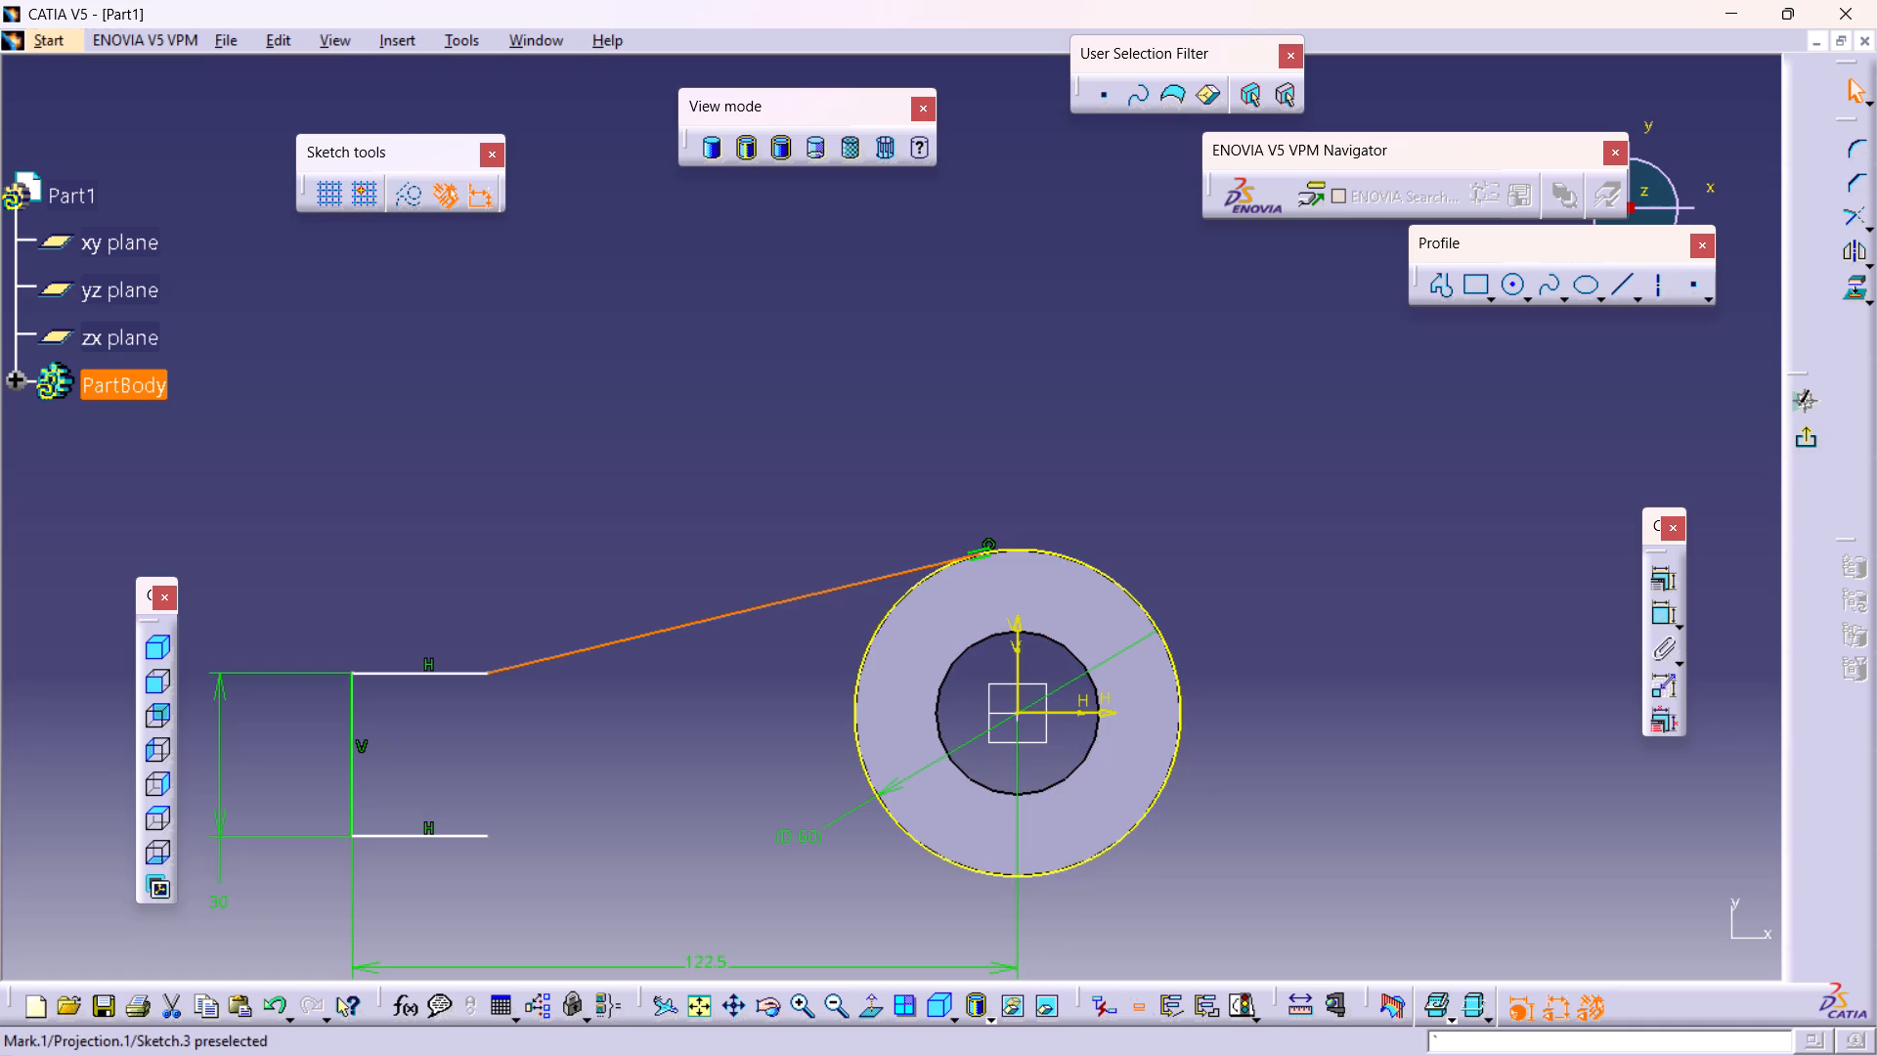
pyautogui.keyDown('ctrl'); pyautogui.click(1061, 552); pyautogui.keyUp('ctrl')
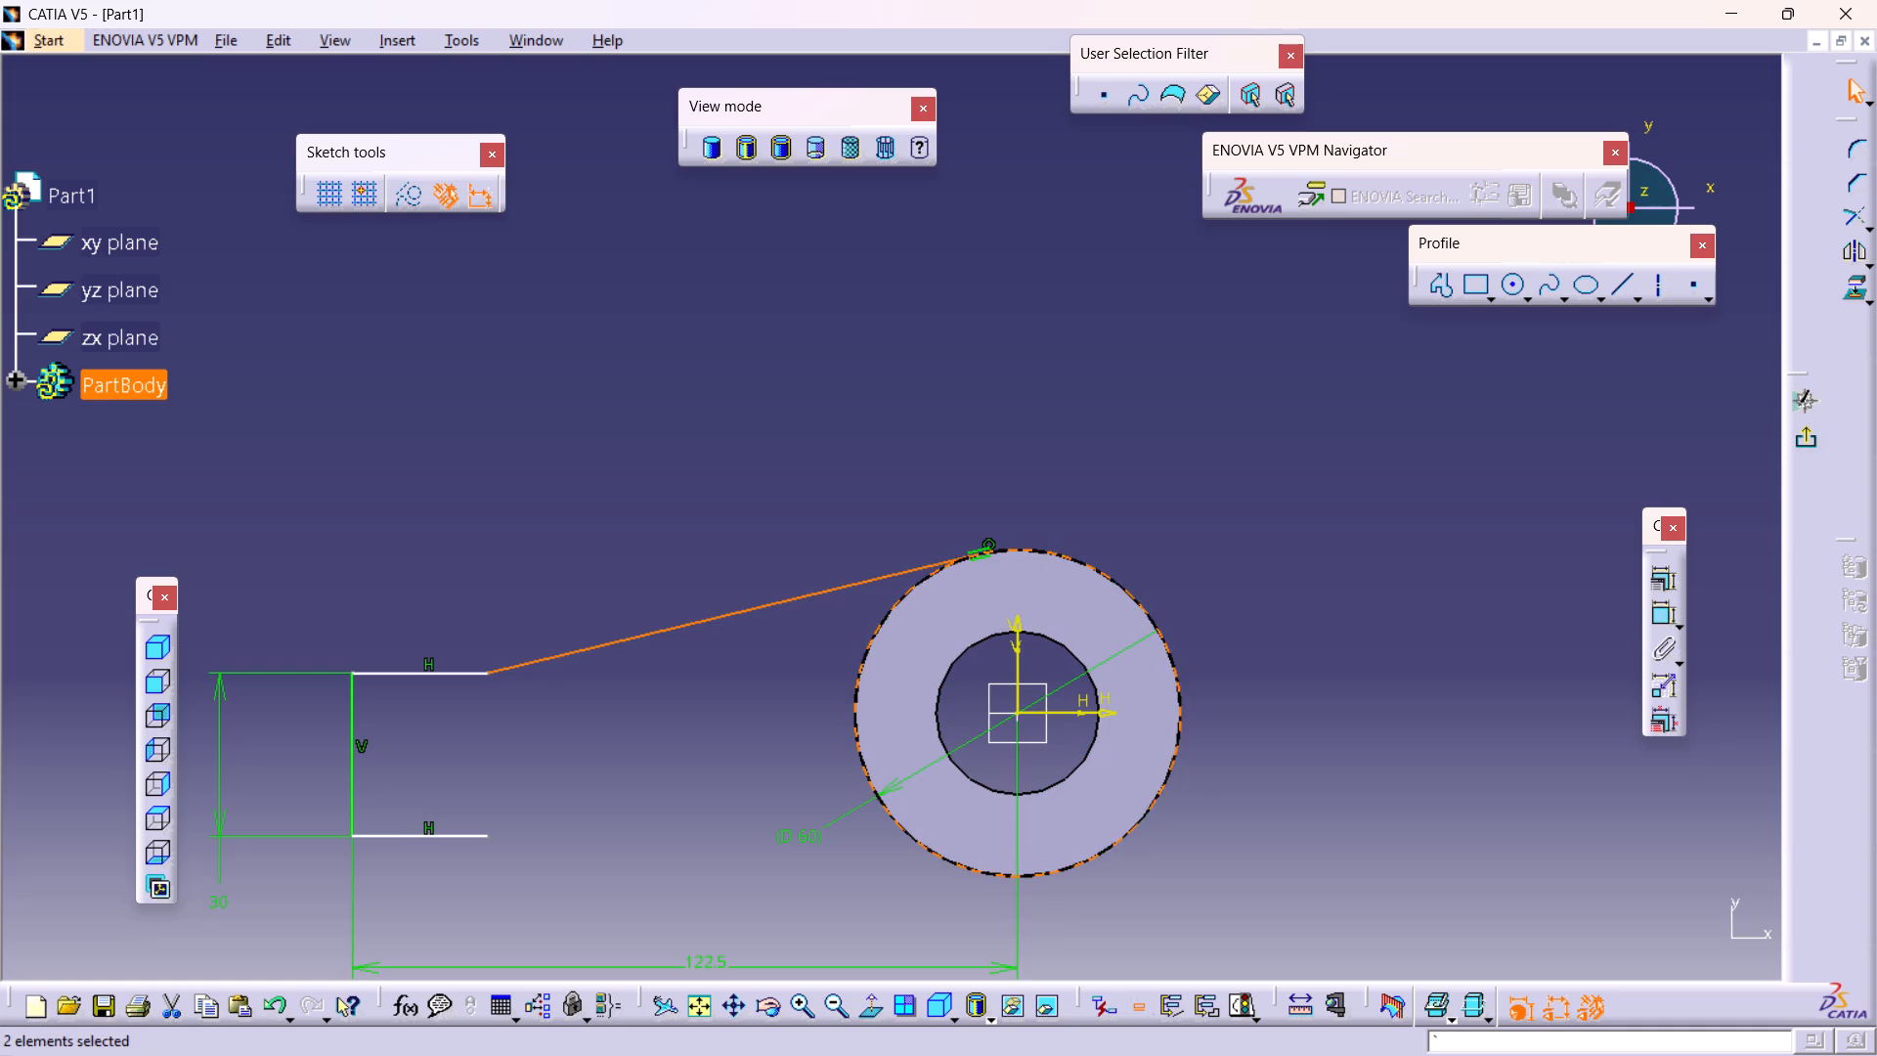
pyautogui.keyDown('ctrl'); pyautogui.rightClick(1105, 505); pyautogui.keyUp('ctrl')
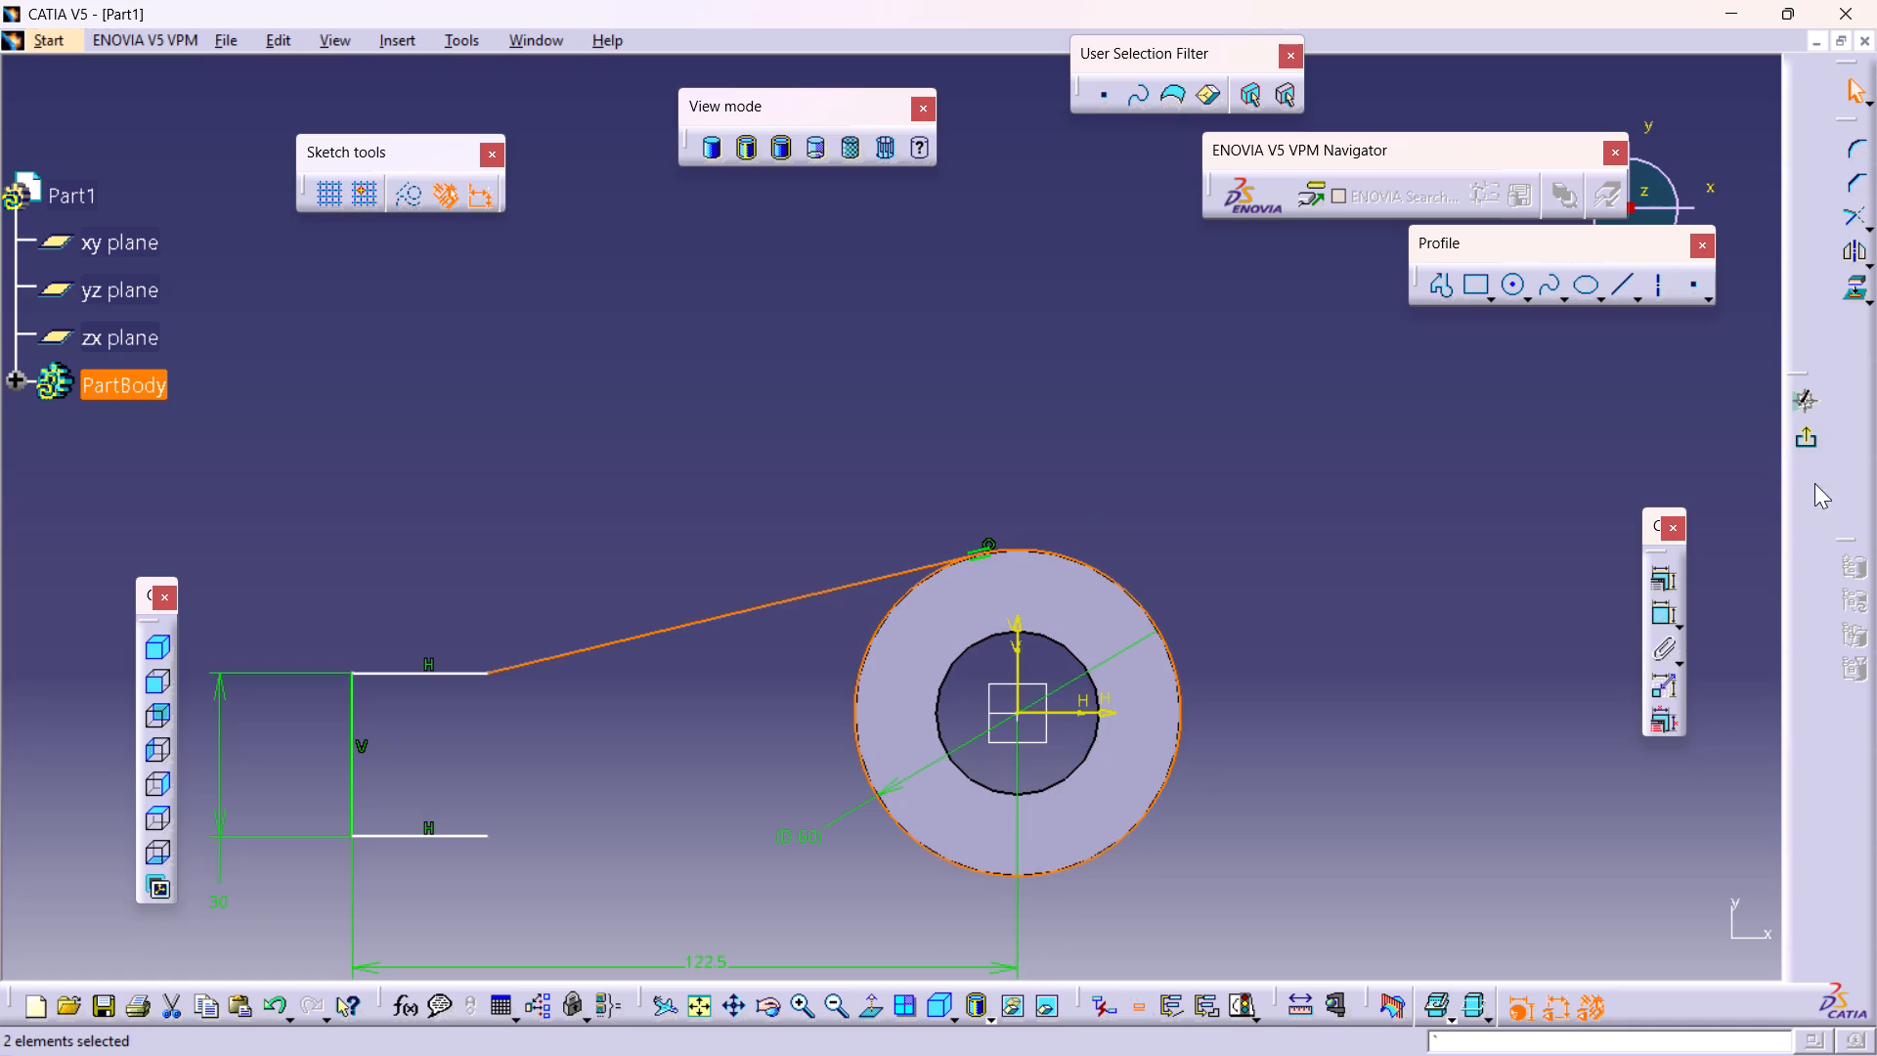
pyautogui.keyDown('ctrl'); pyautogui.click(1664, 585); pyautogui.keyUp('ctrl')
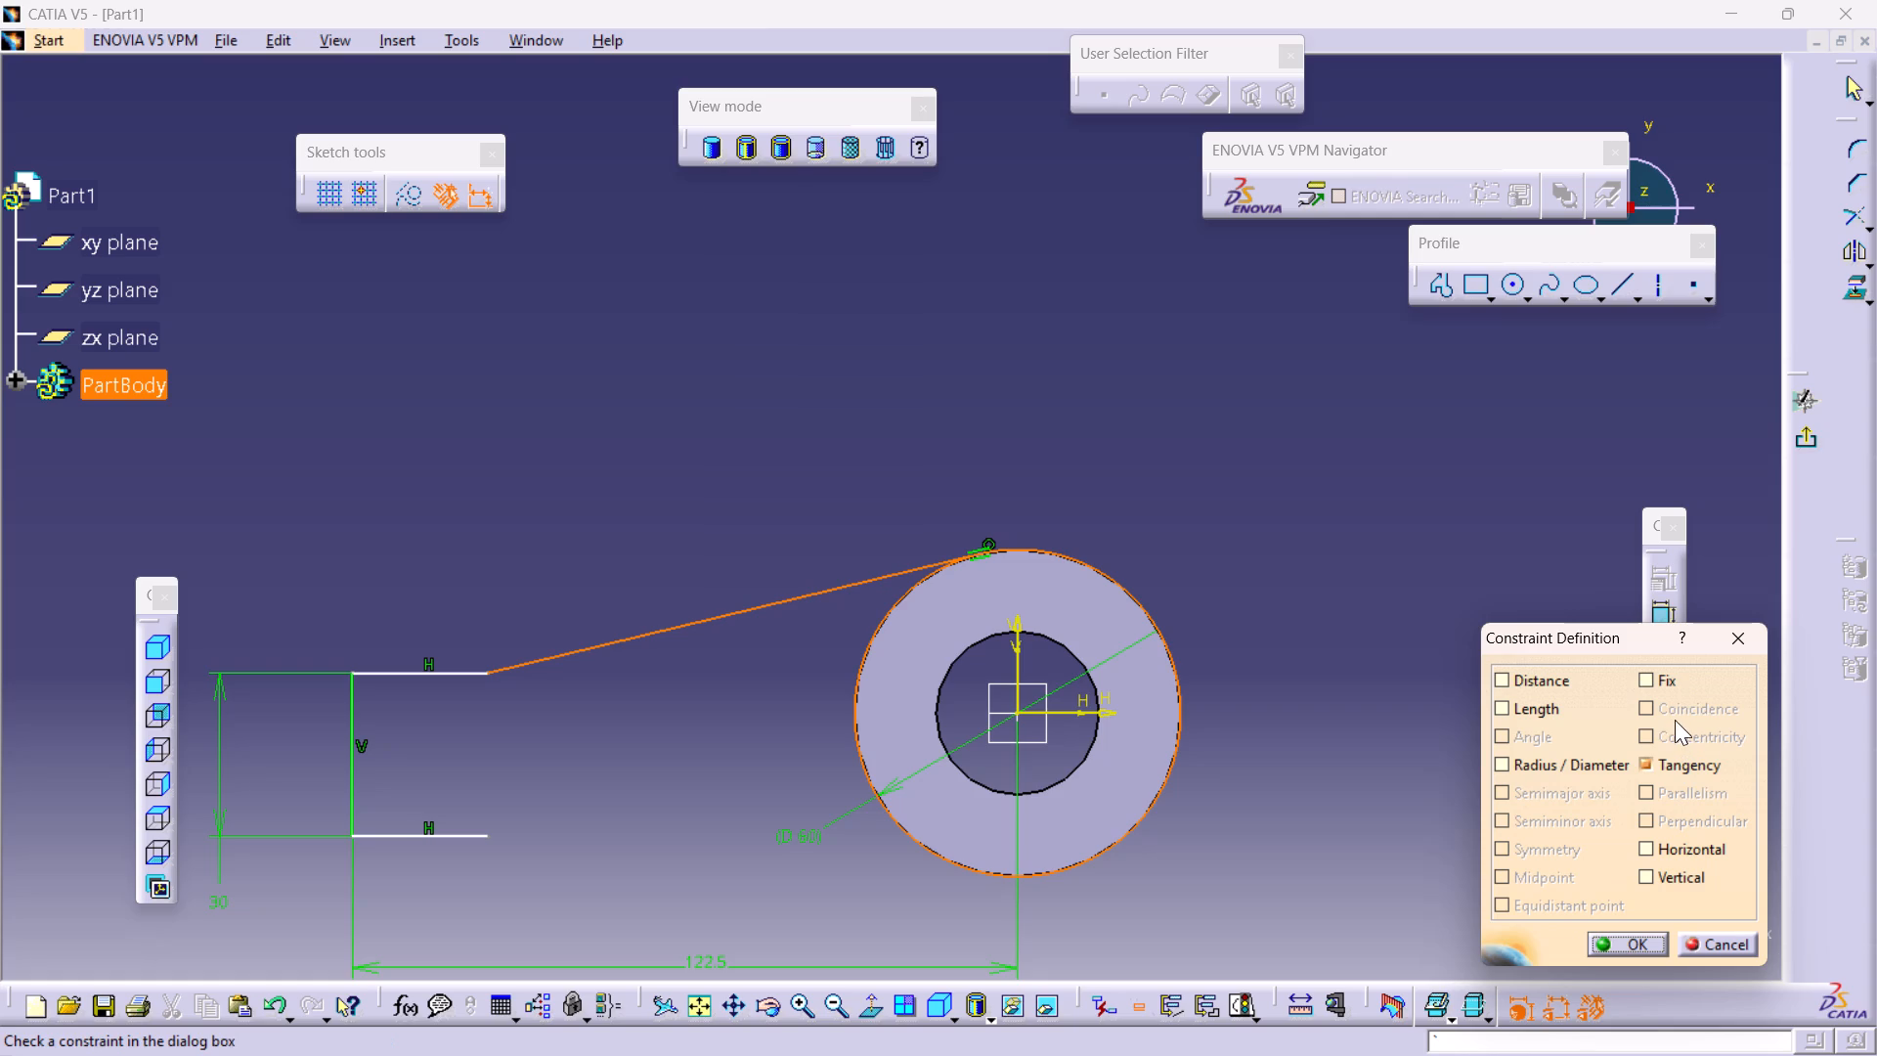
pyautogui.click(1735, 627)
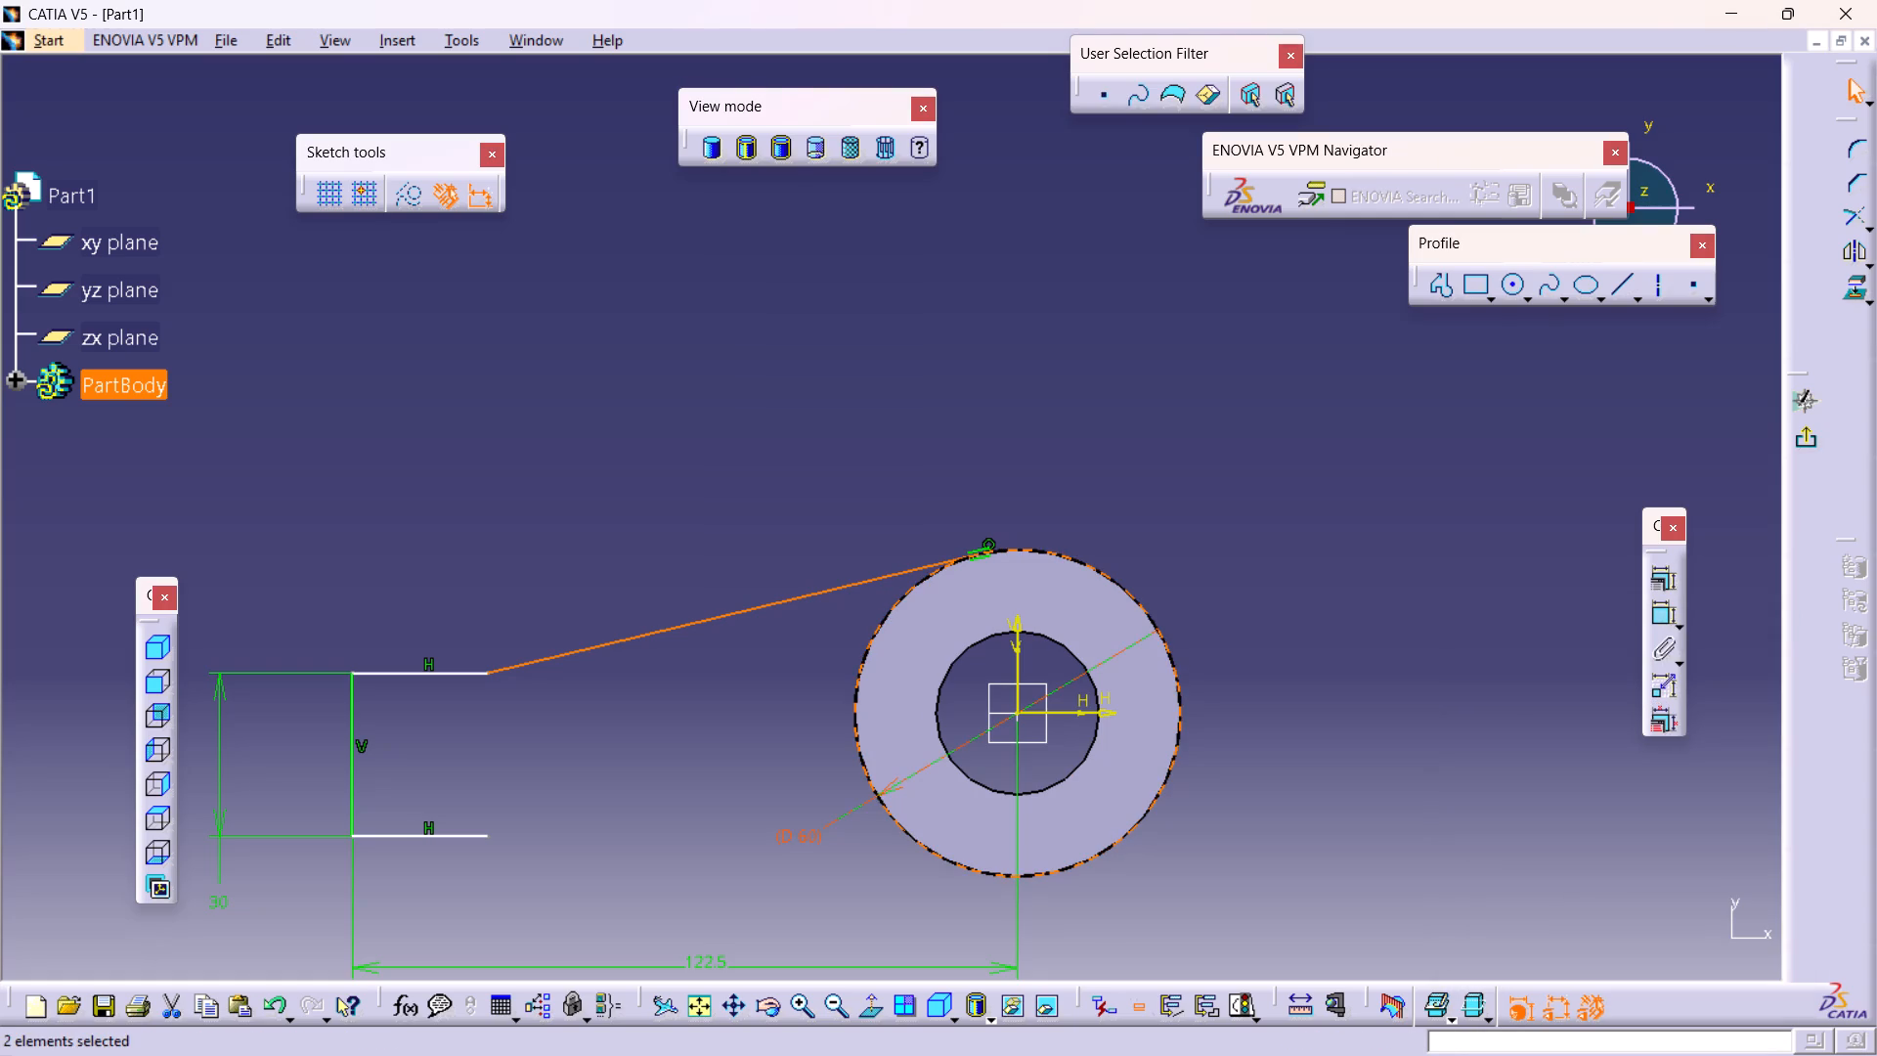
pyautogui.press('Escape')
pyautogui.press('Escape')
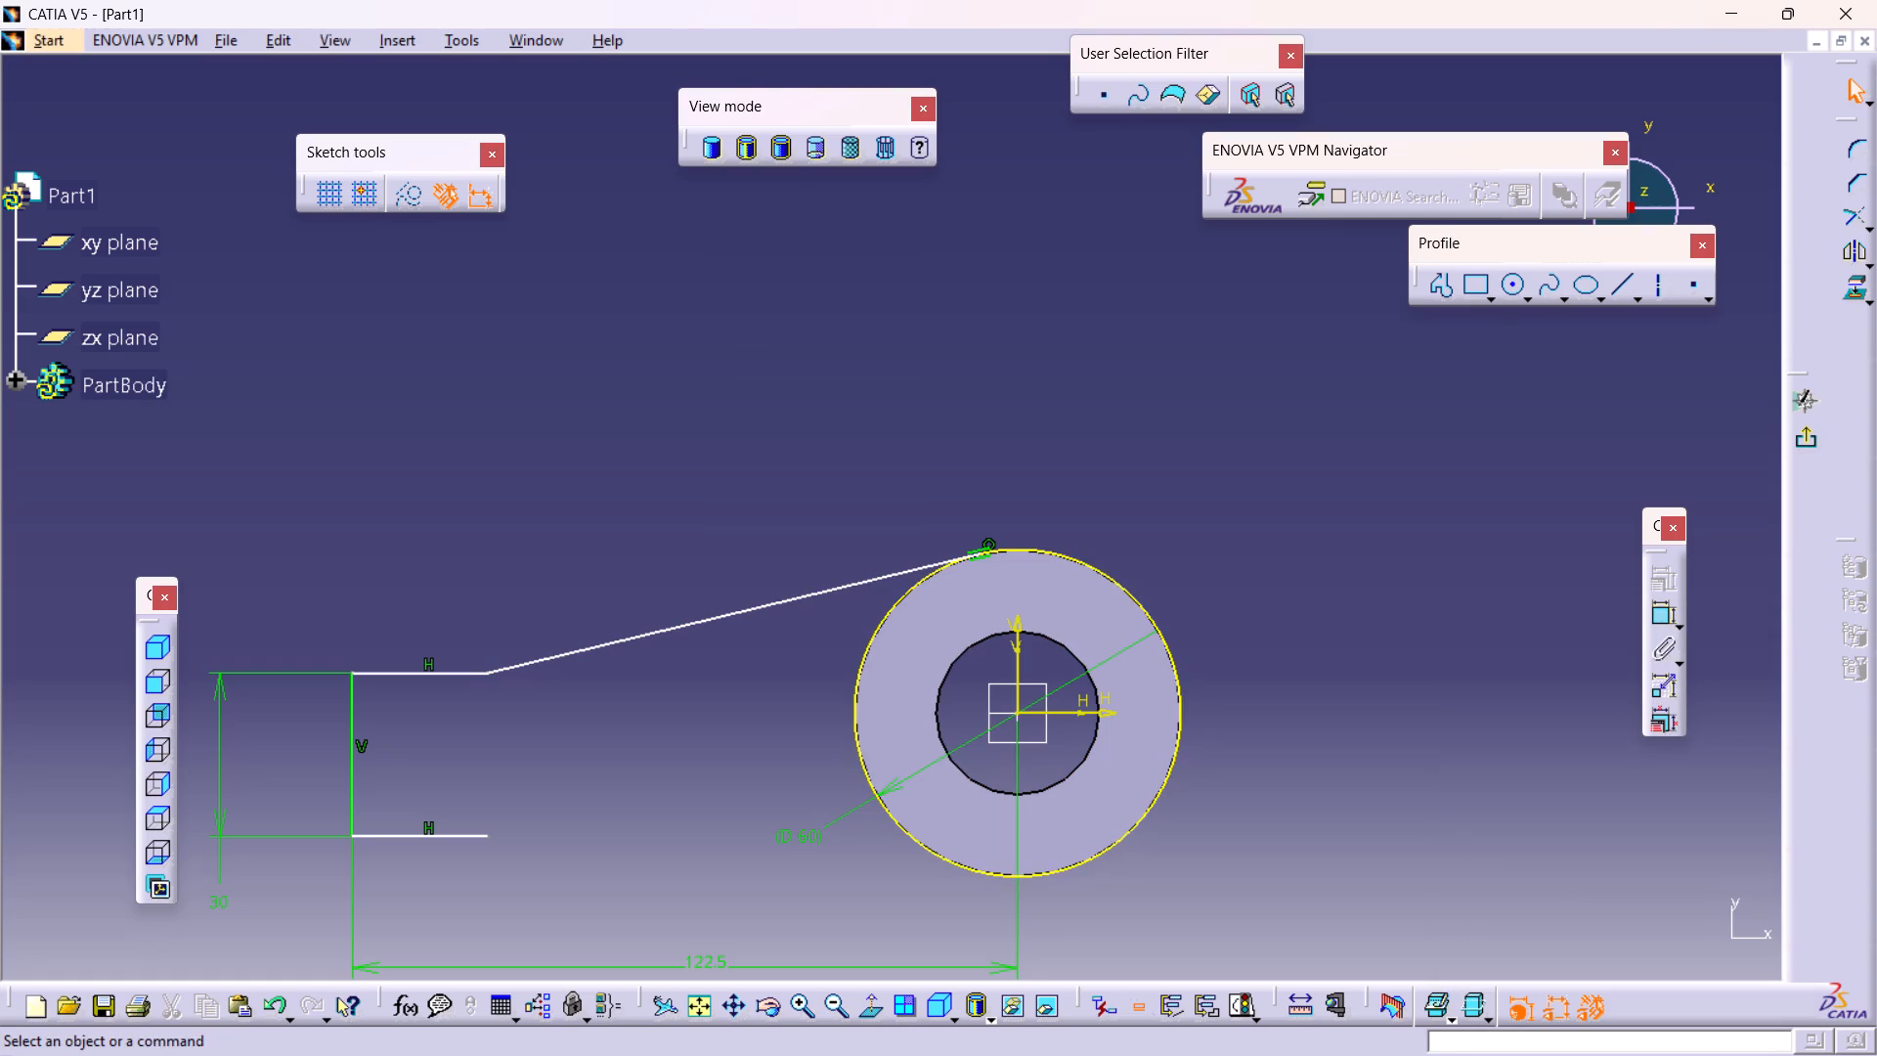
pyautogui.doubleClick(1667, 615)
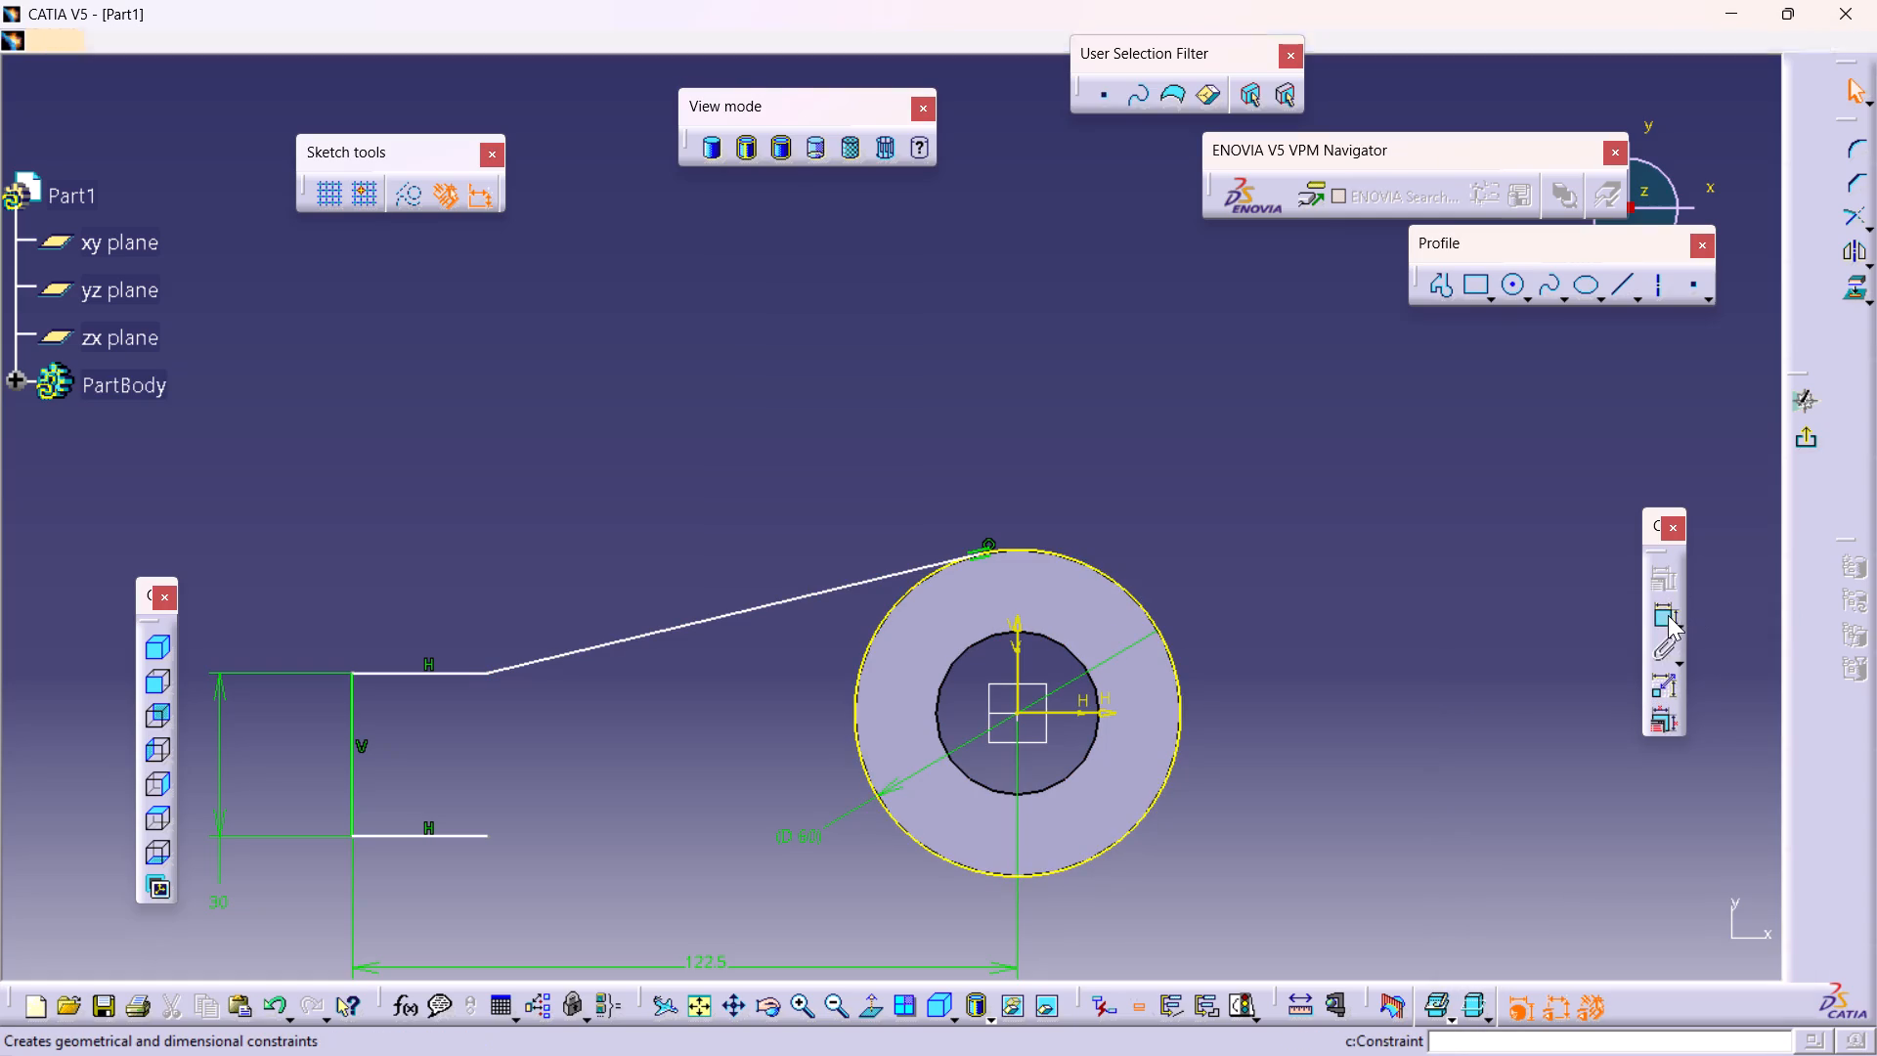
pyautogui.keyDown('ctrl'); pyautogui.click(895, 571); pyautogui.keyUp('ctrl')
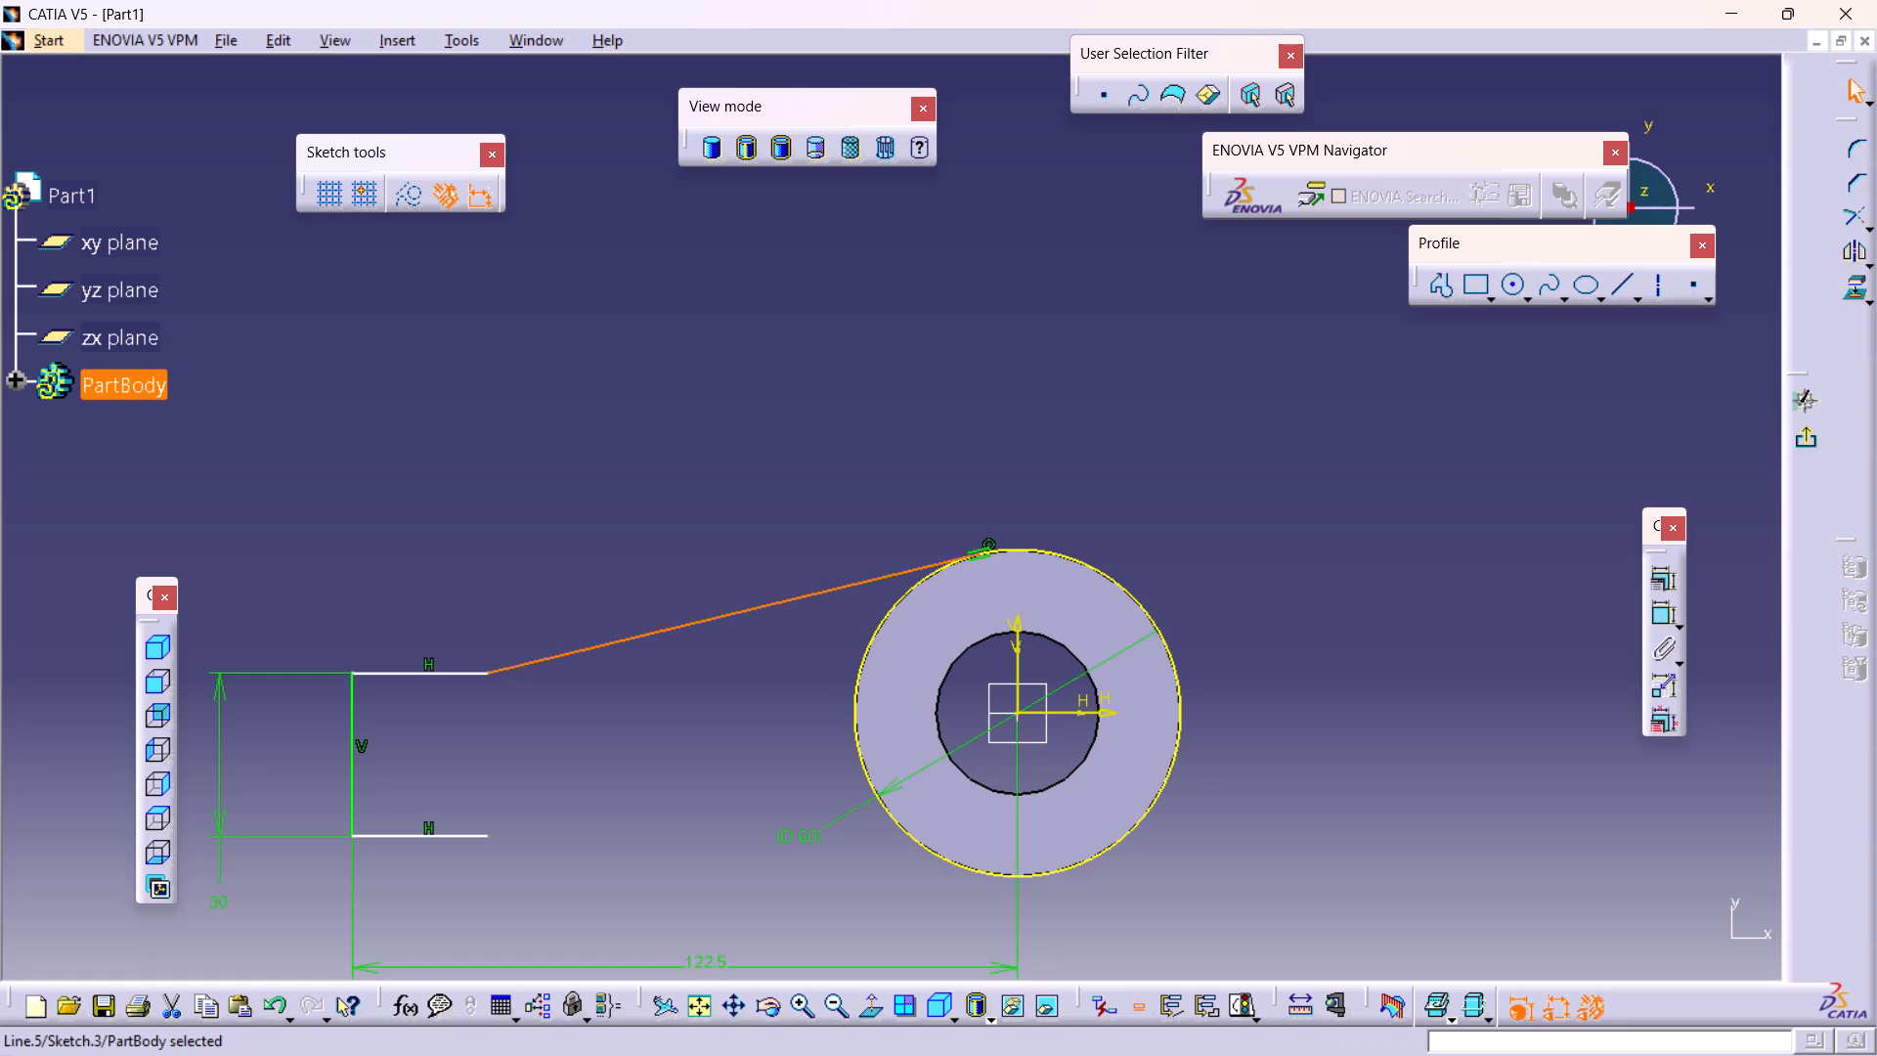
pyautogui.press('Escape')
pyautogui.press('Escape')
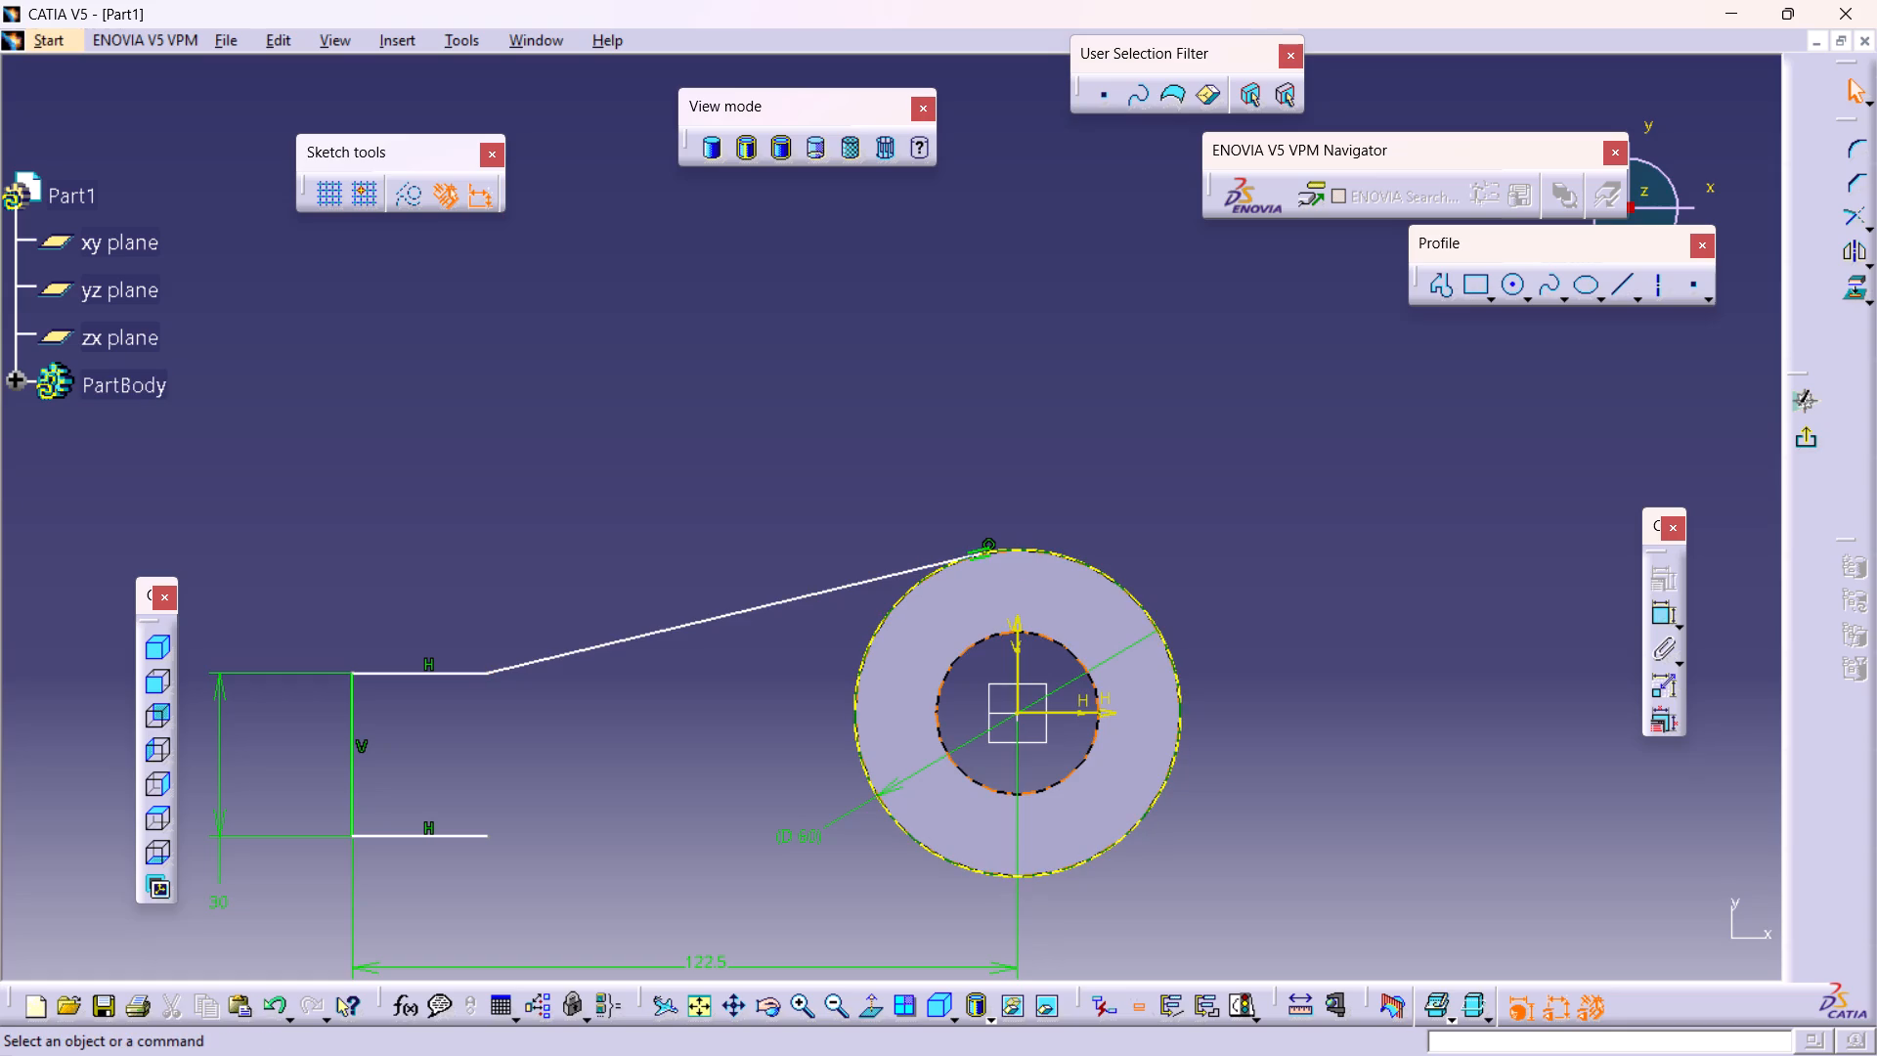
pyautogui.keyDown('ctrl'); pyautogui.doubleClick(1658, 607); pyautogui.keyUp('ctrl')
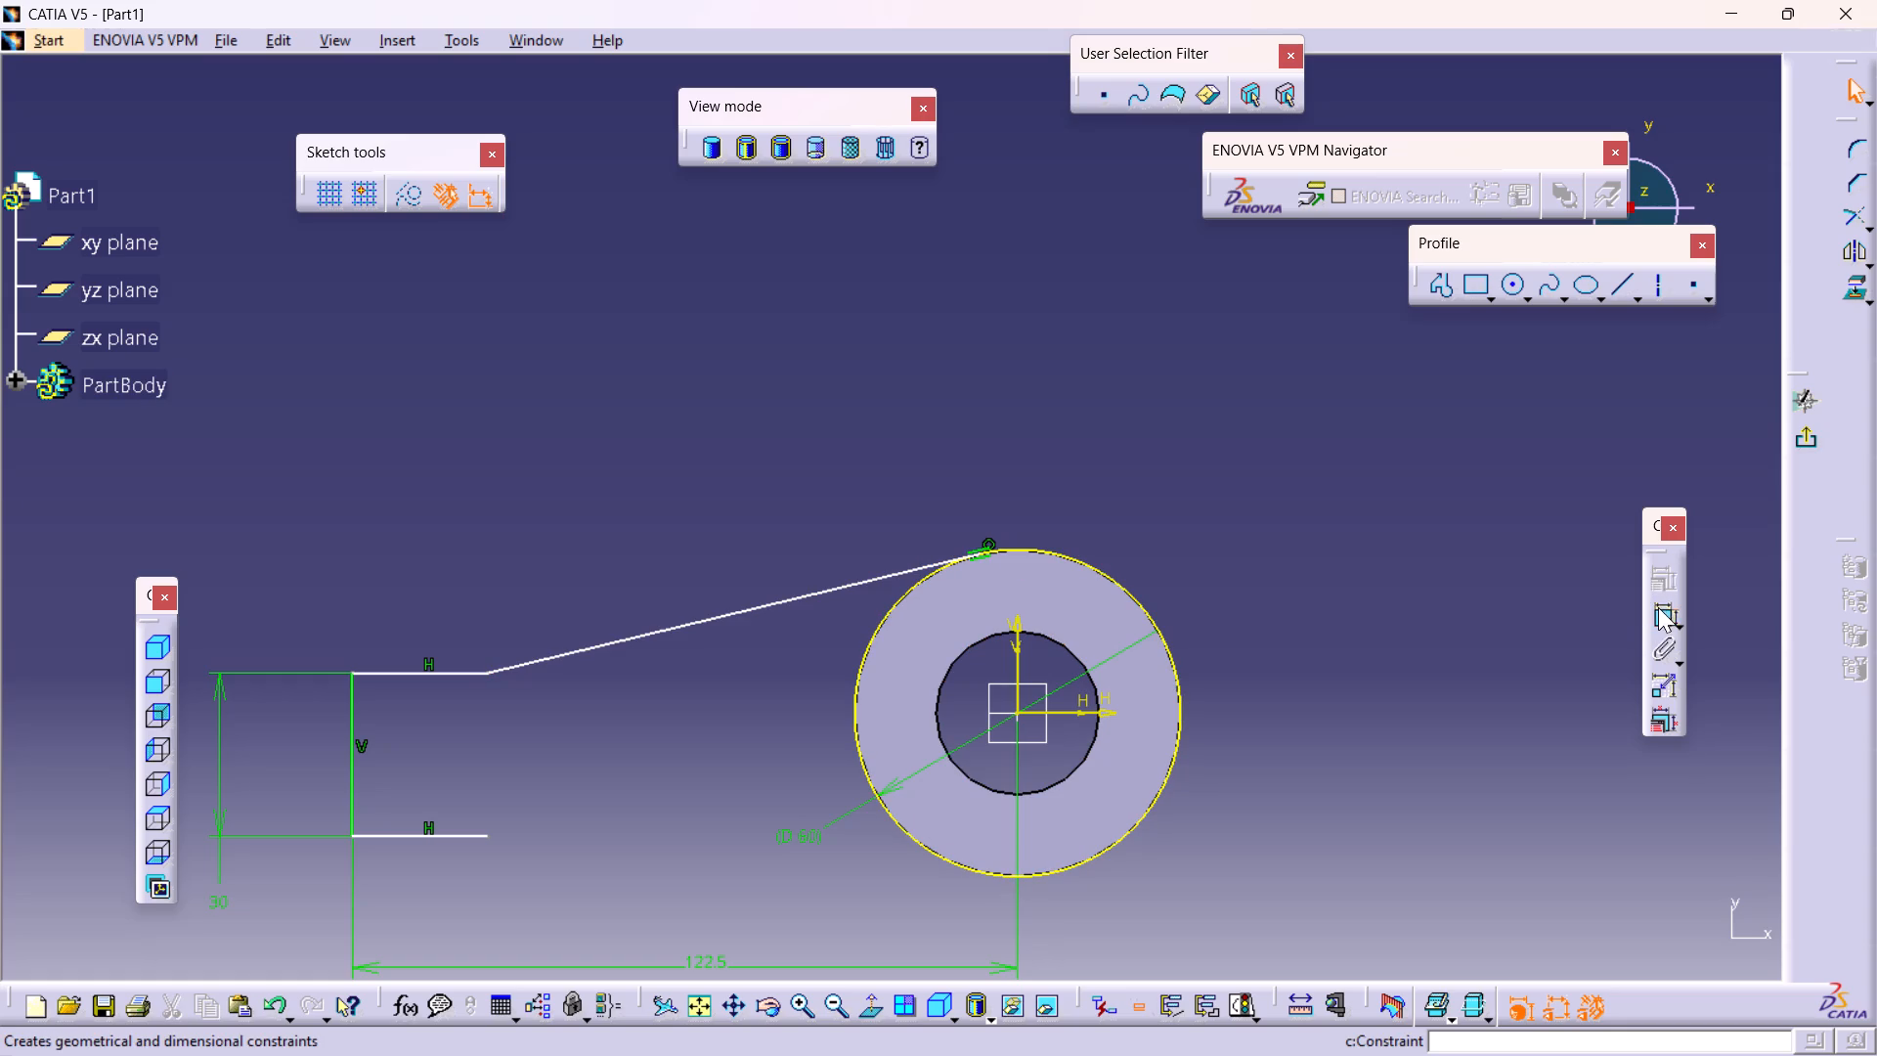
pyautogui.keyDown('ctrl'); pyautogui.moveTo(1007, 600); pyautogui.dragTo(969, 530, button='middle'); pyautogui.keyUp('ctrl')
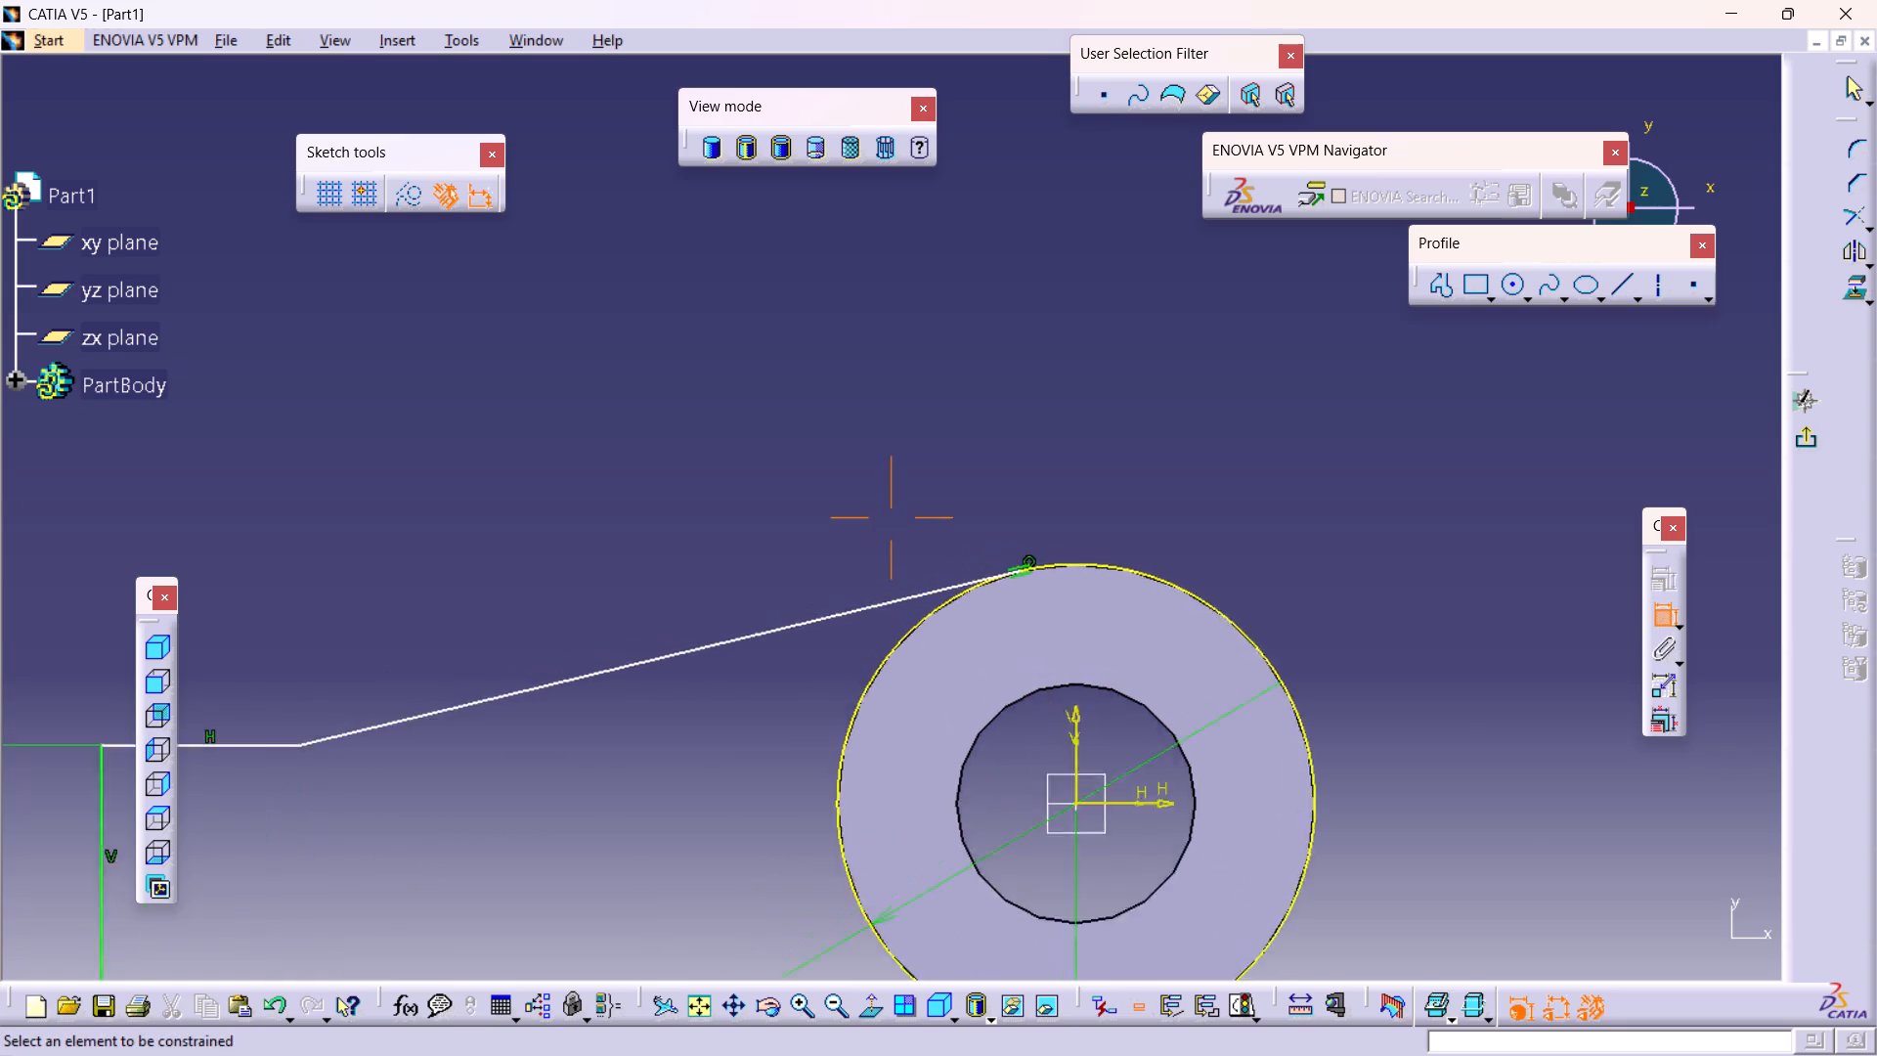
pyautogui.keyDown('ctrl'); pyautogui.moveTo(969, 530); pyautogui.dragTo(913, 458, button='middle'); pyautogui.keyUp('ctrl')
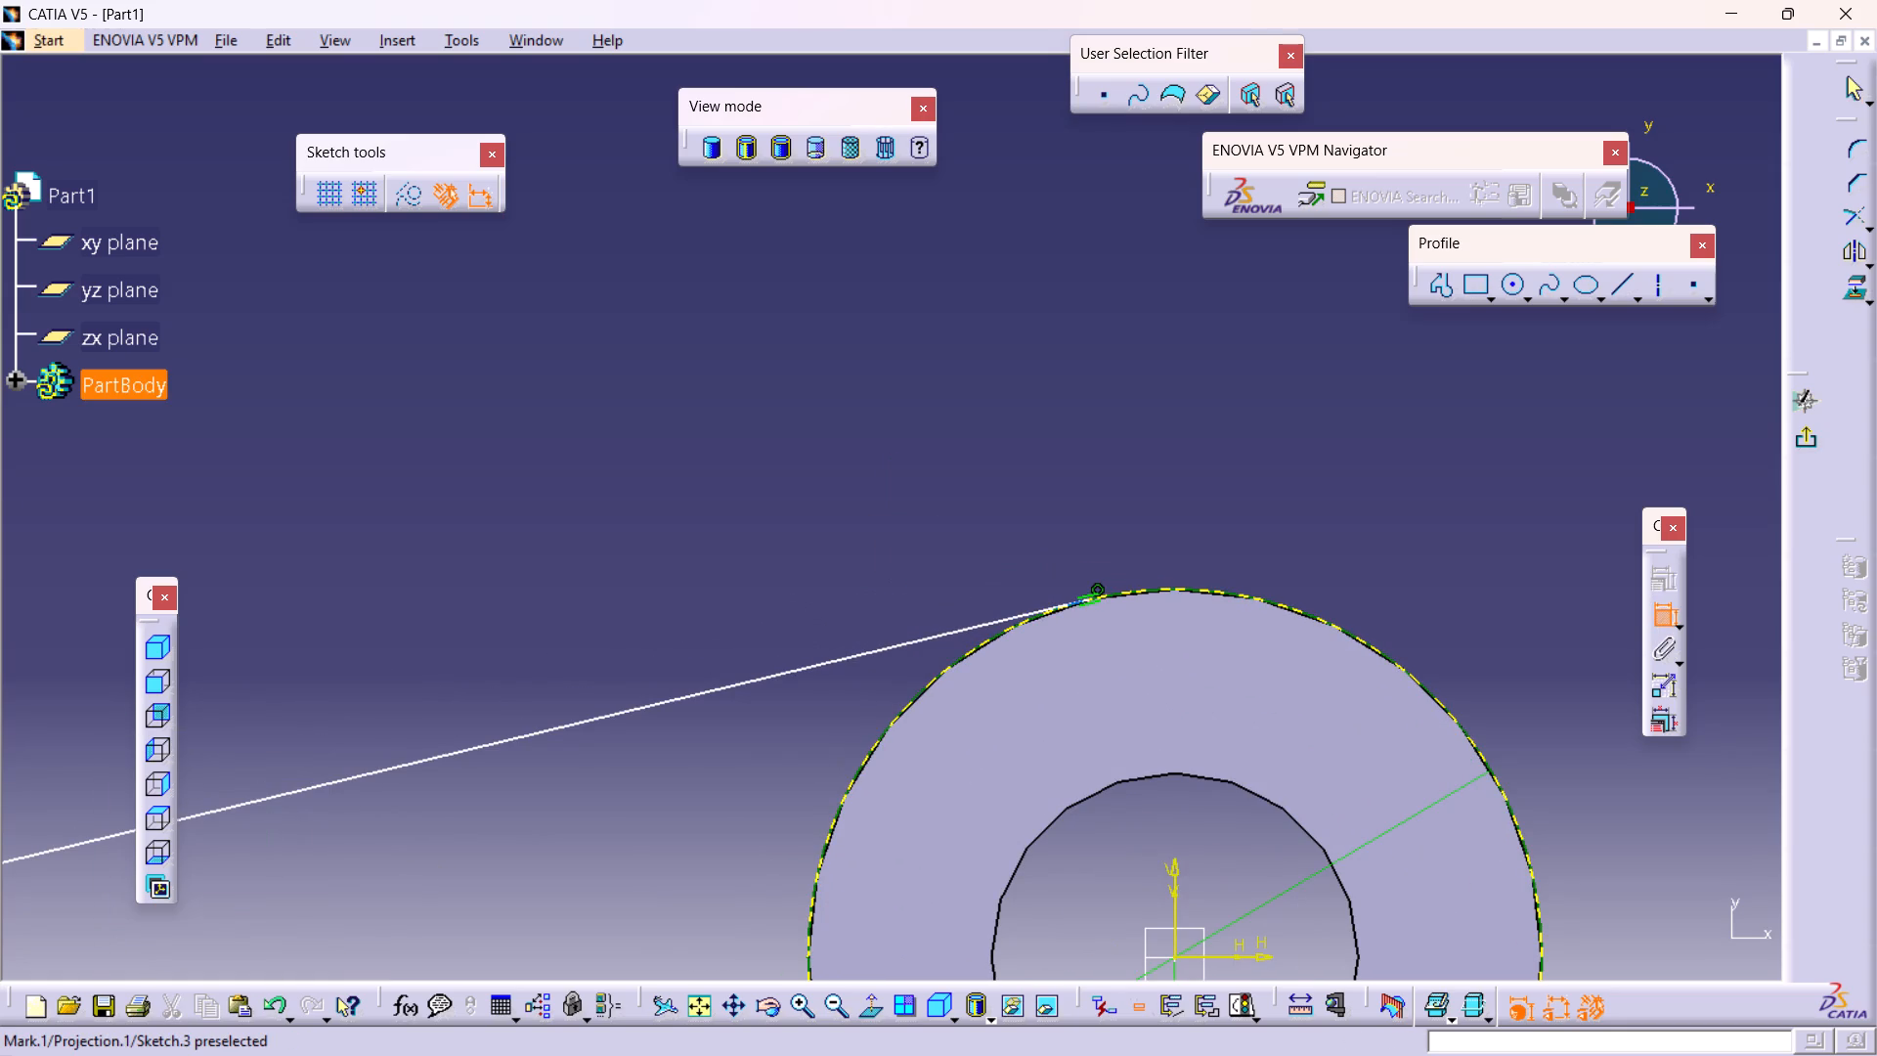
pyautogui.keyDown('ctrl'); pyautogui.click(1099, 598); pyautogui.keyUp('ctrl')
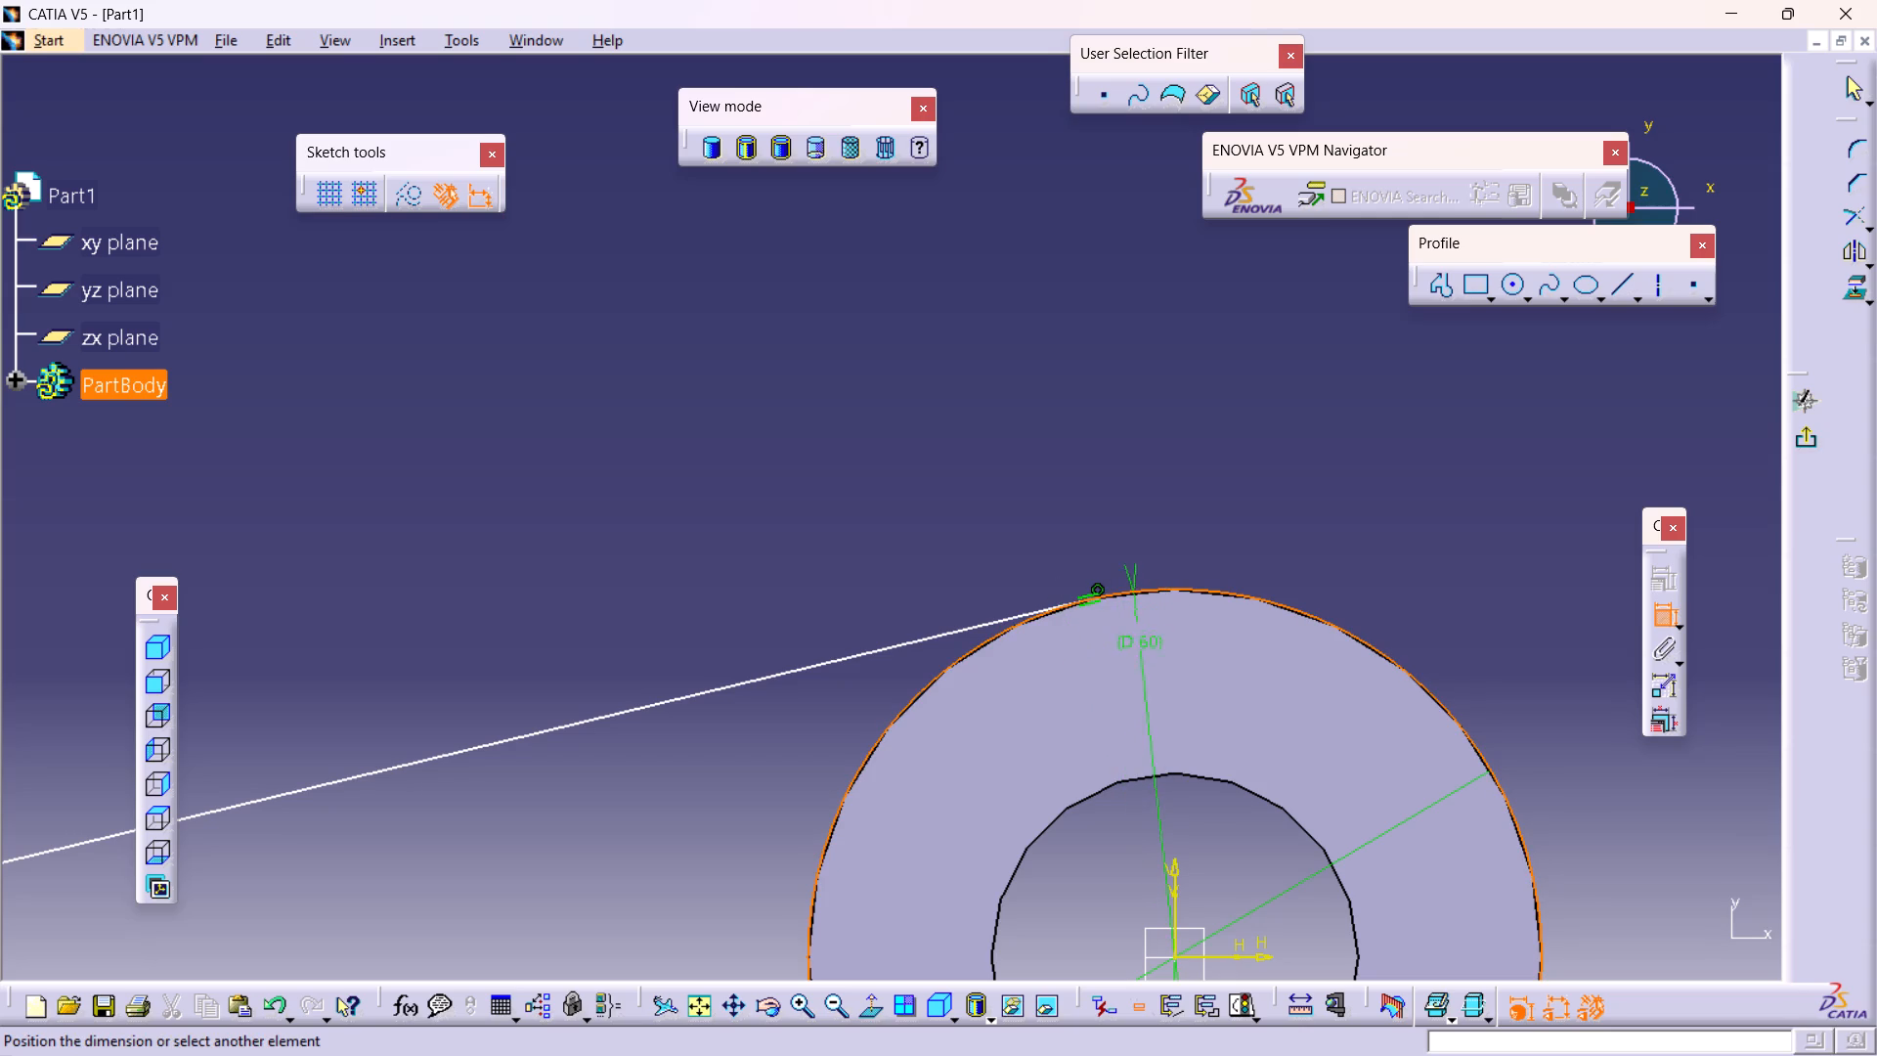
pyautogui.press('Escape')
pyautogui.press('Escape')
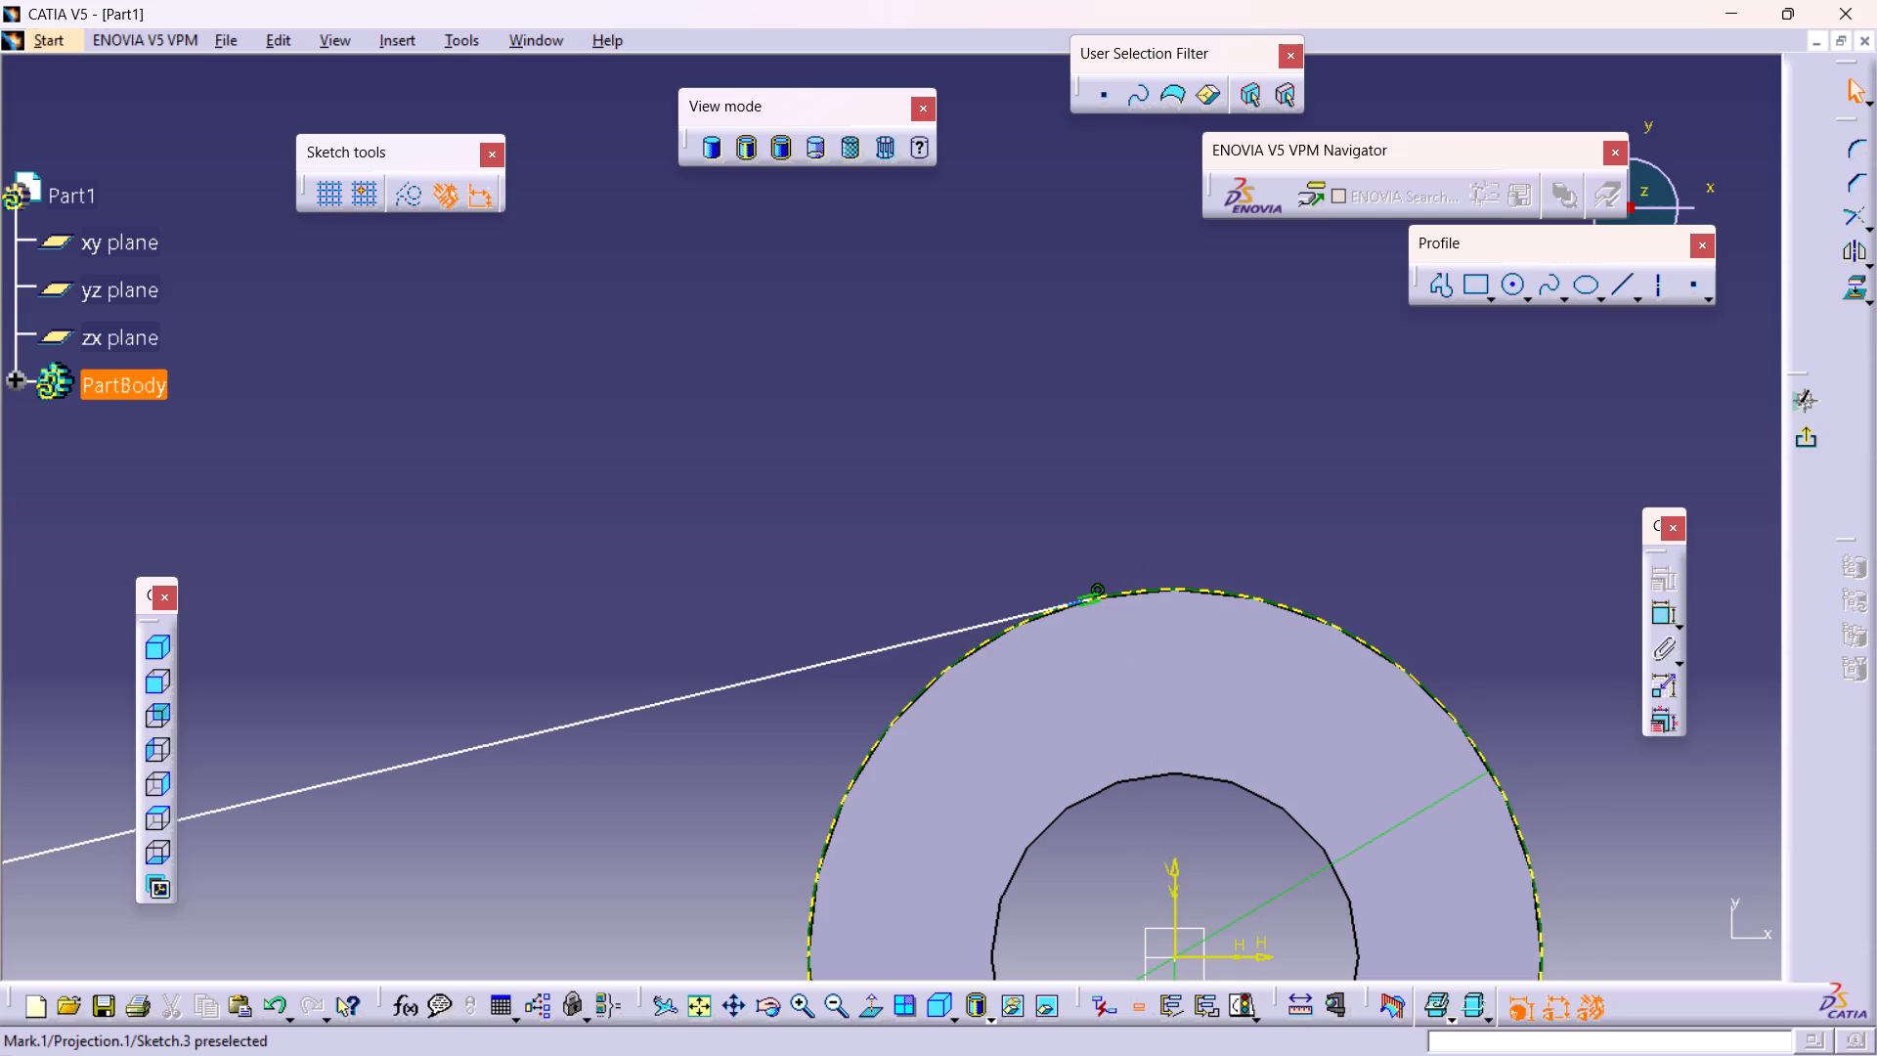
# Check which constraints apply between the sloped line's endpoint and the ring's outer circle in Constraint Definition, leaving them as they are.
pyautogui.keyDown('ctrl'); pyautogui.click(1096, 599); pyautogui.keyUp('ctrl')
pyautogui.press('Escape')
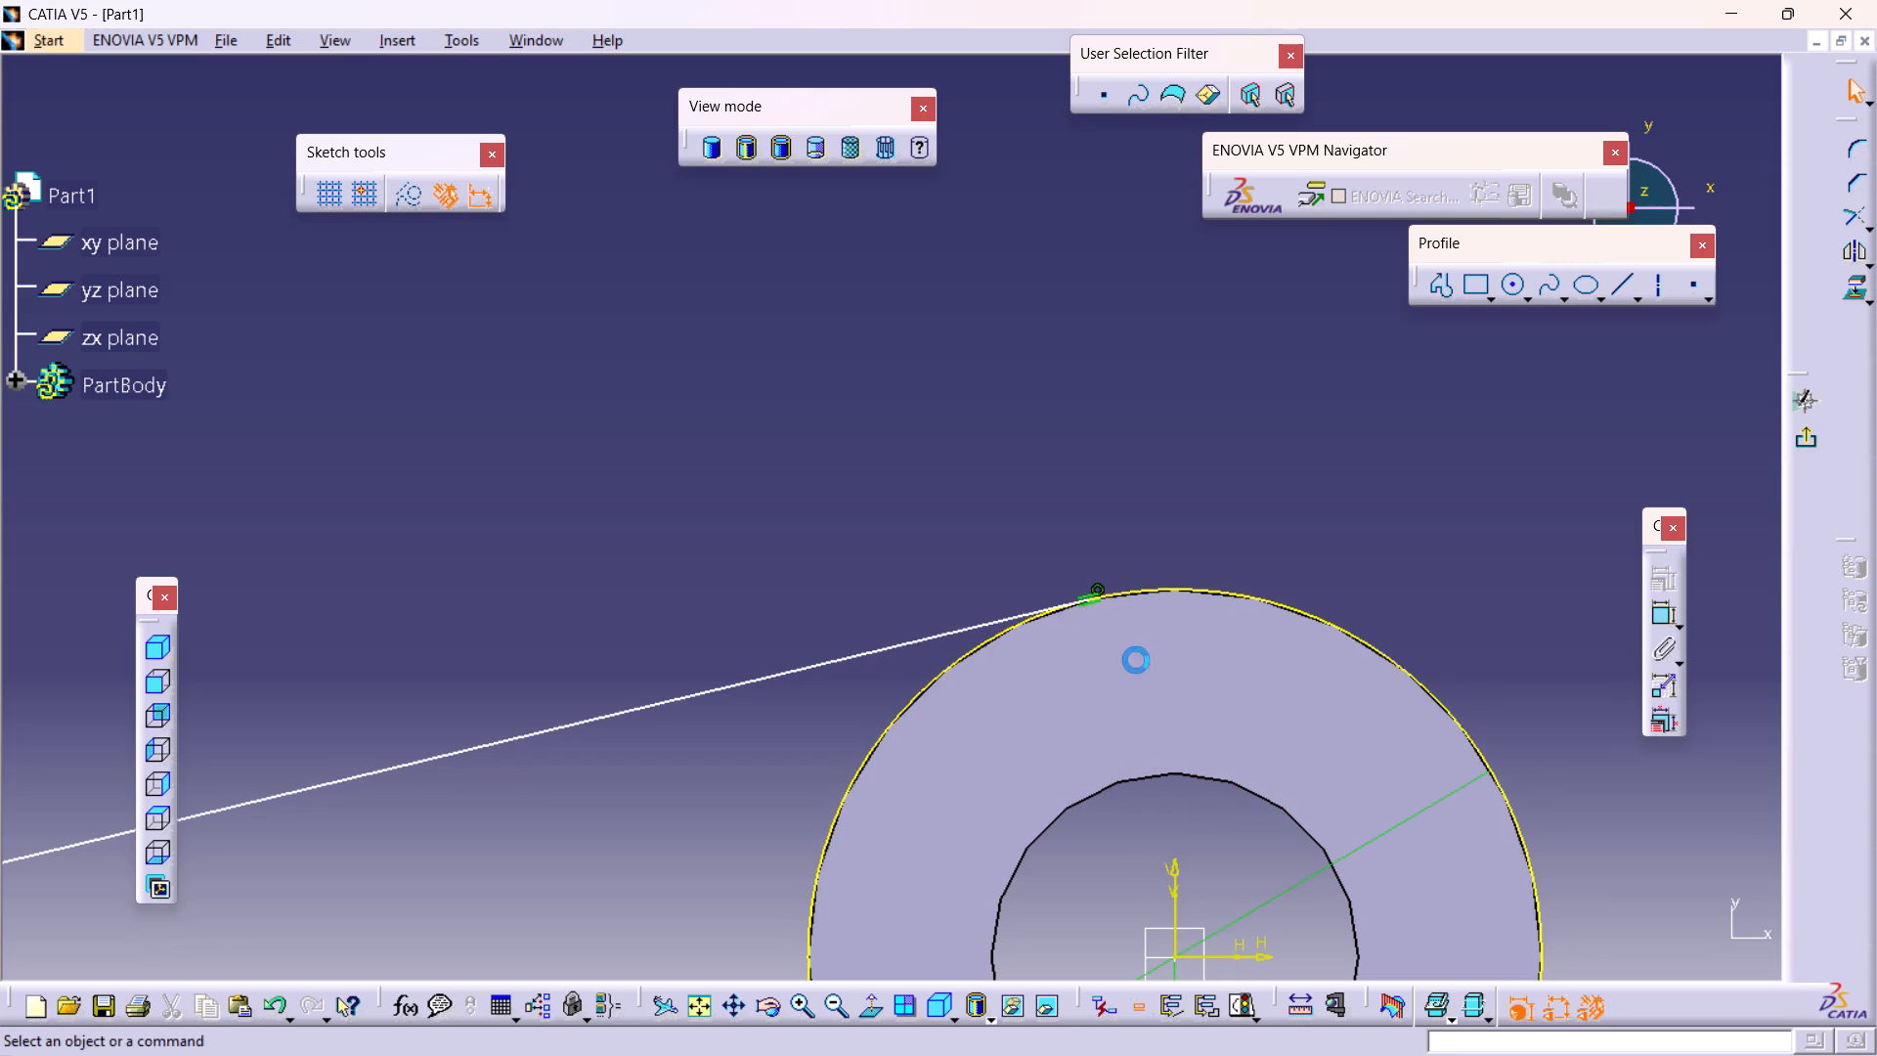
pyautogui.click(1087, 597)
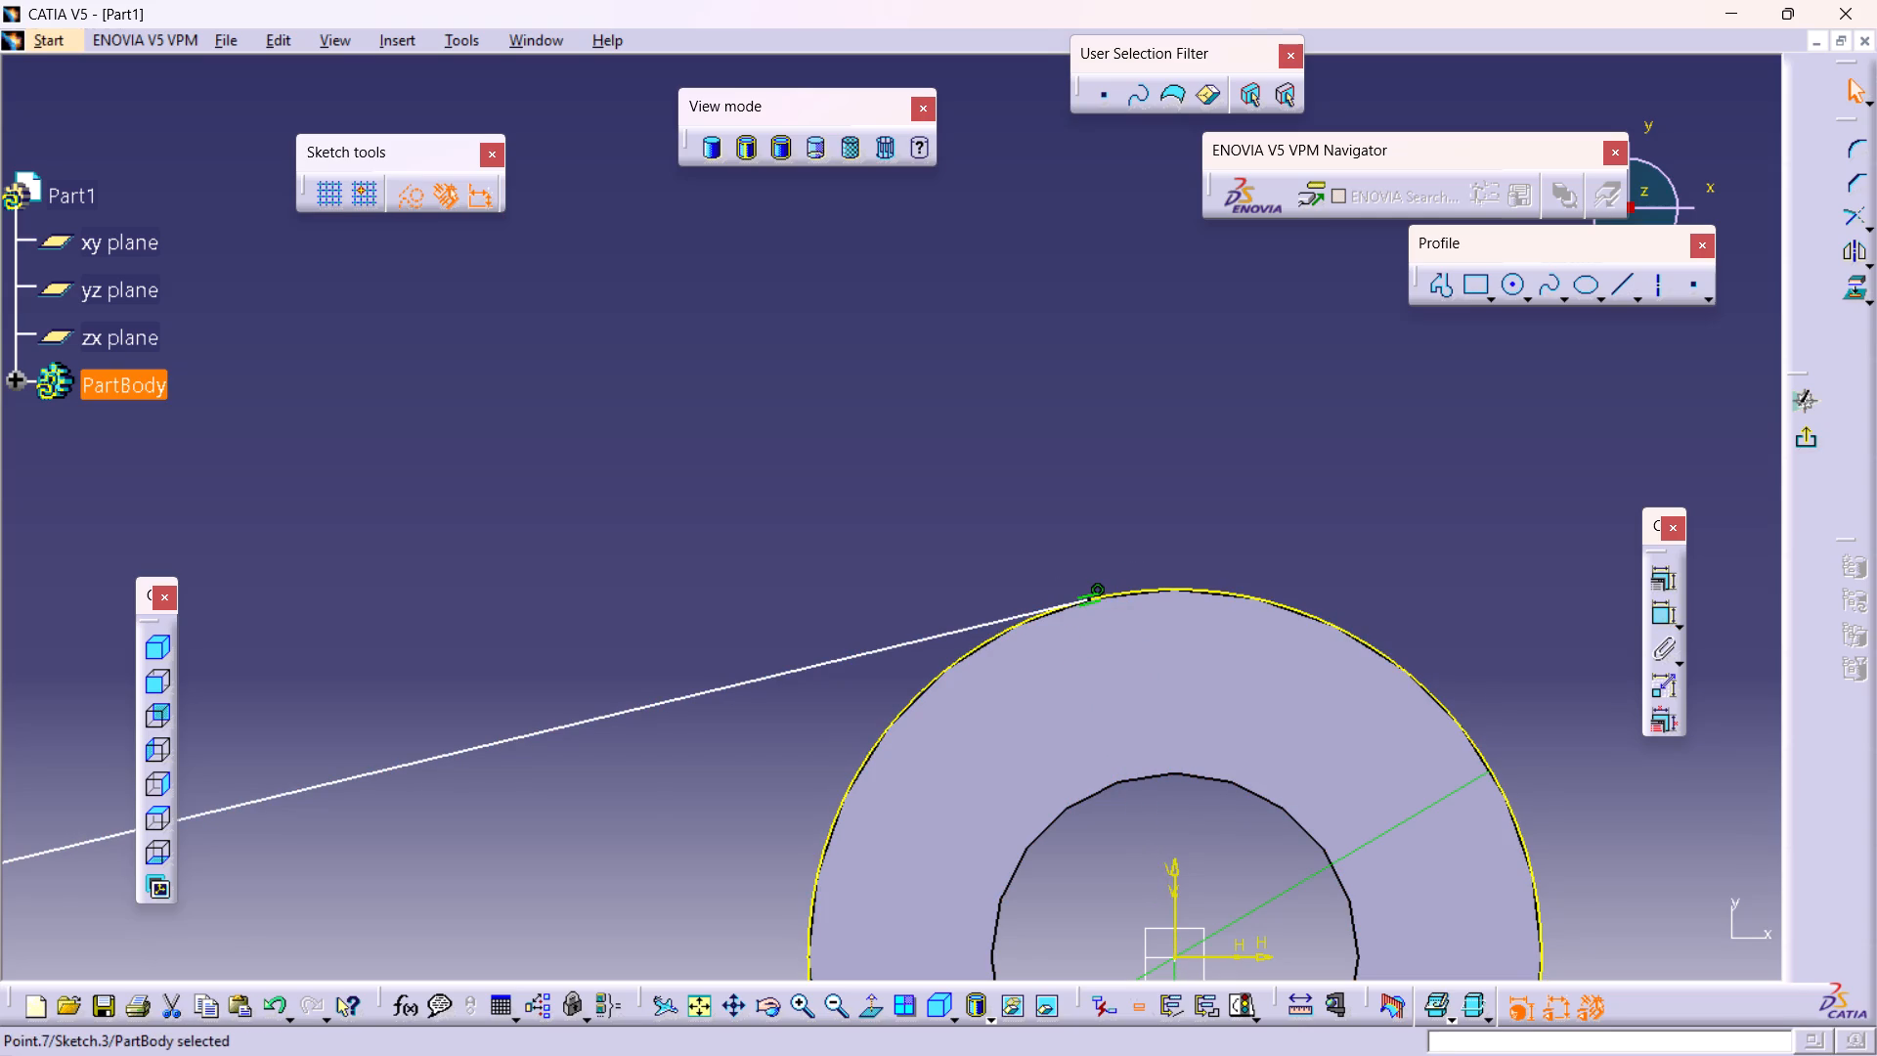
pyautogui.keyDown('ctrl'); pyautogui.click(1402, 662); pyautogui.keyUp('ctrl')
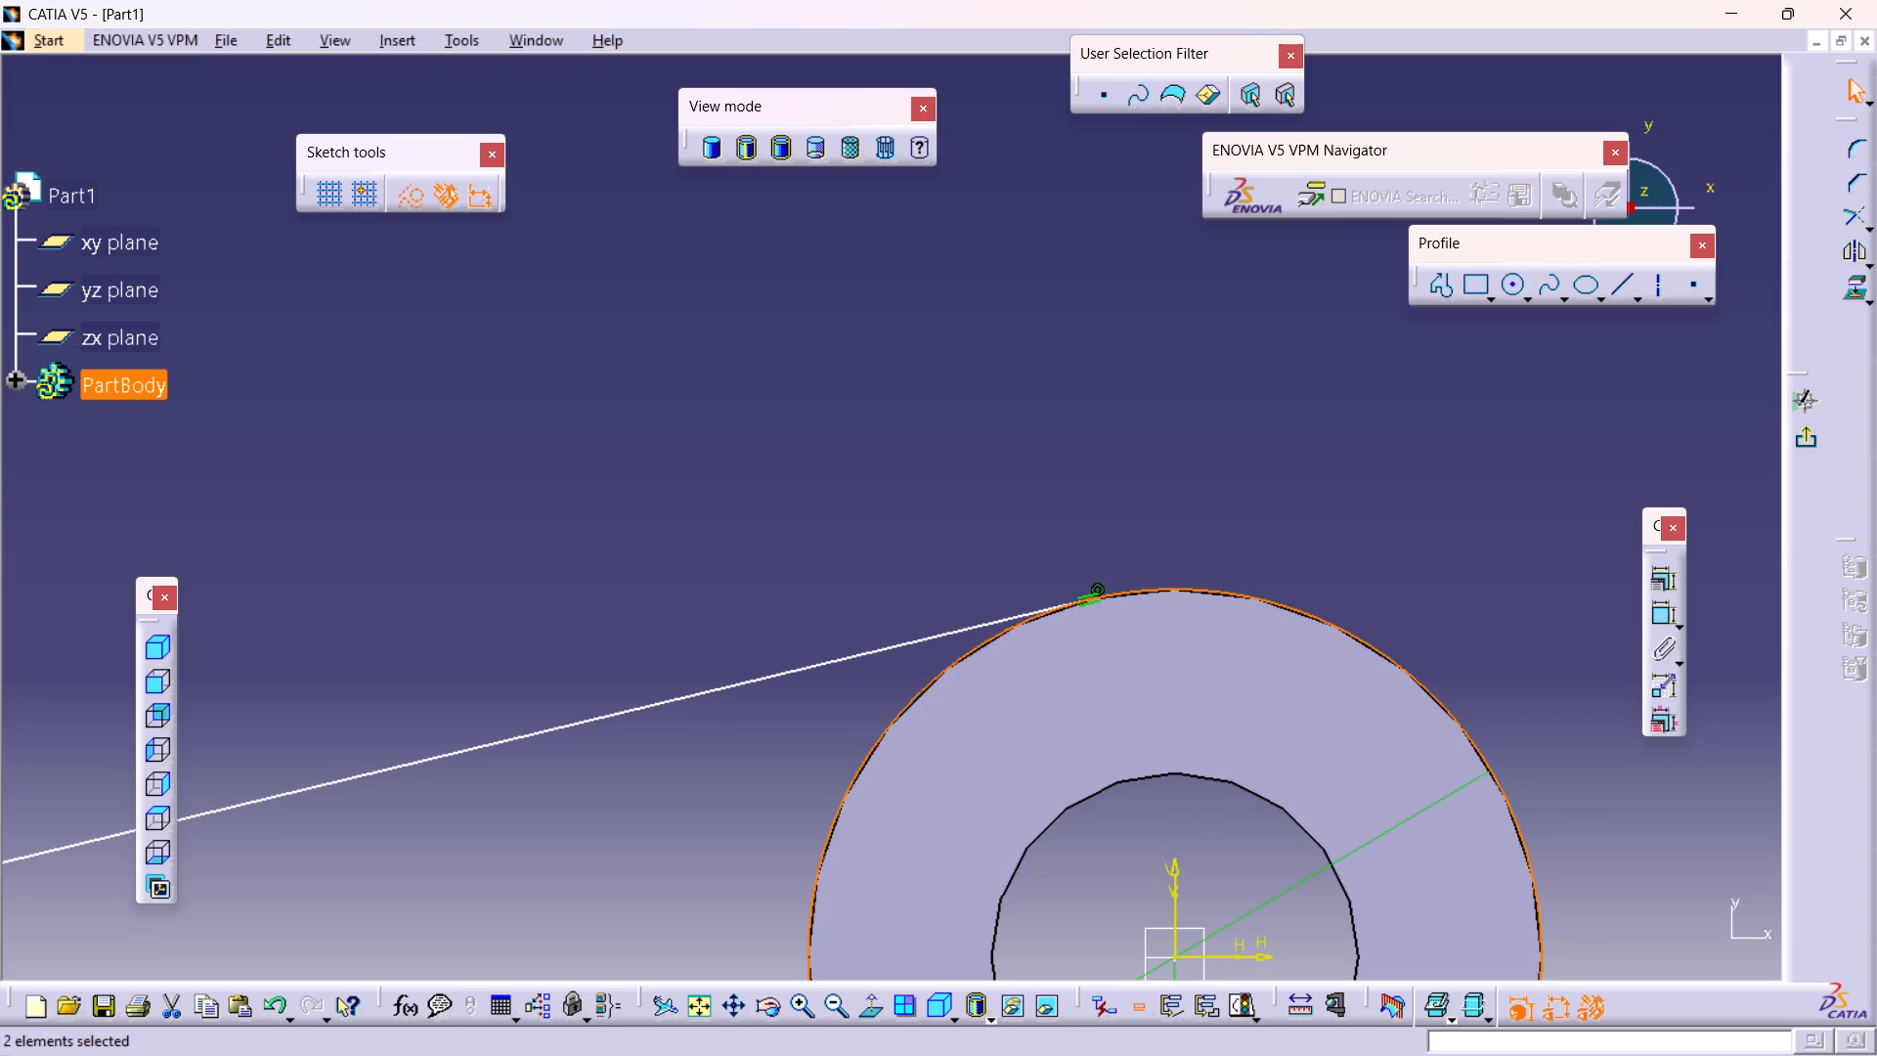
pyautogui.click(1664, 578)
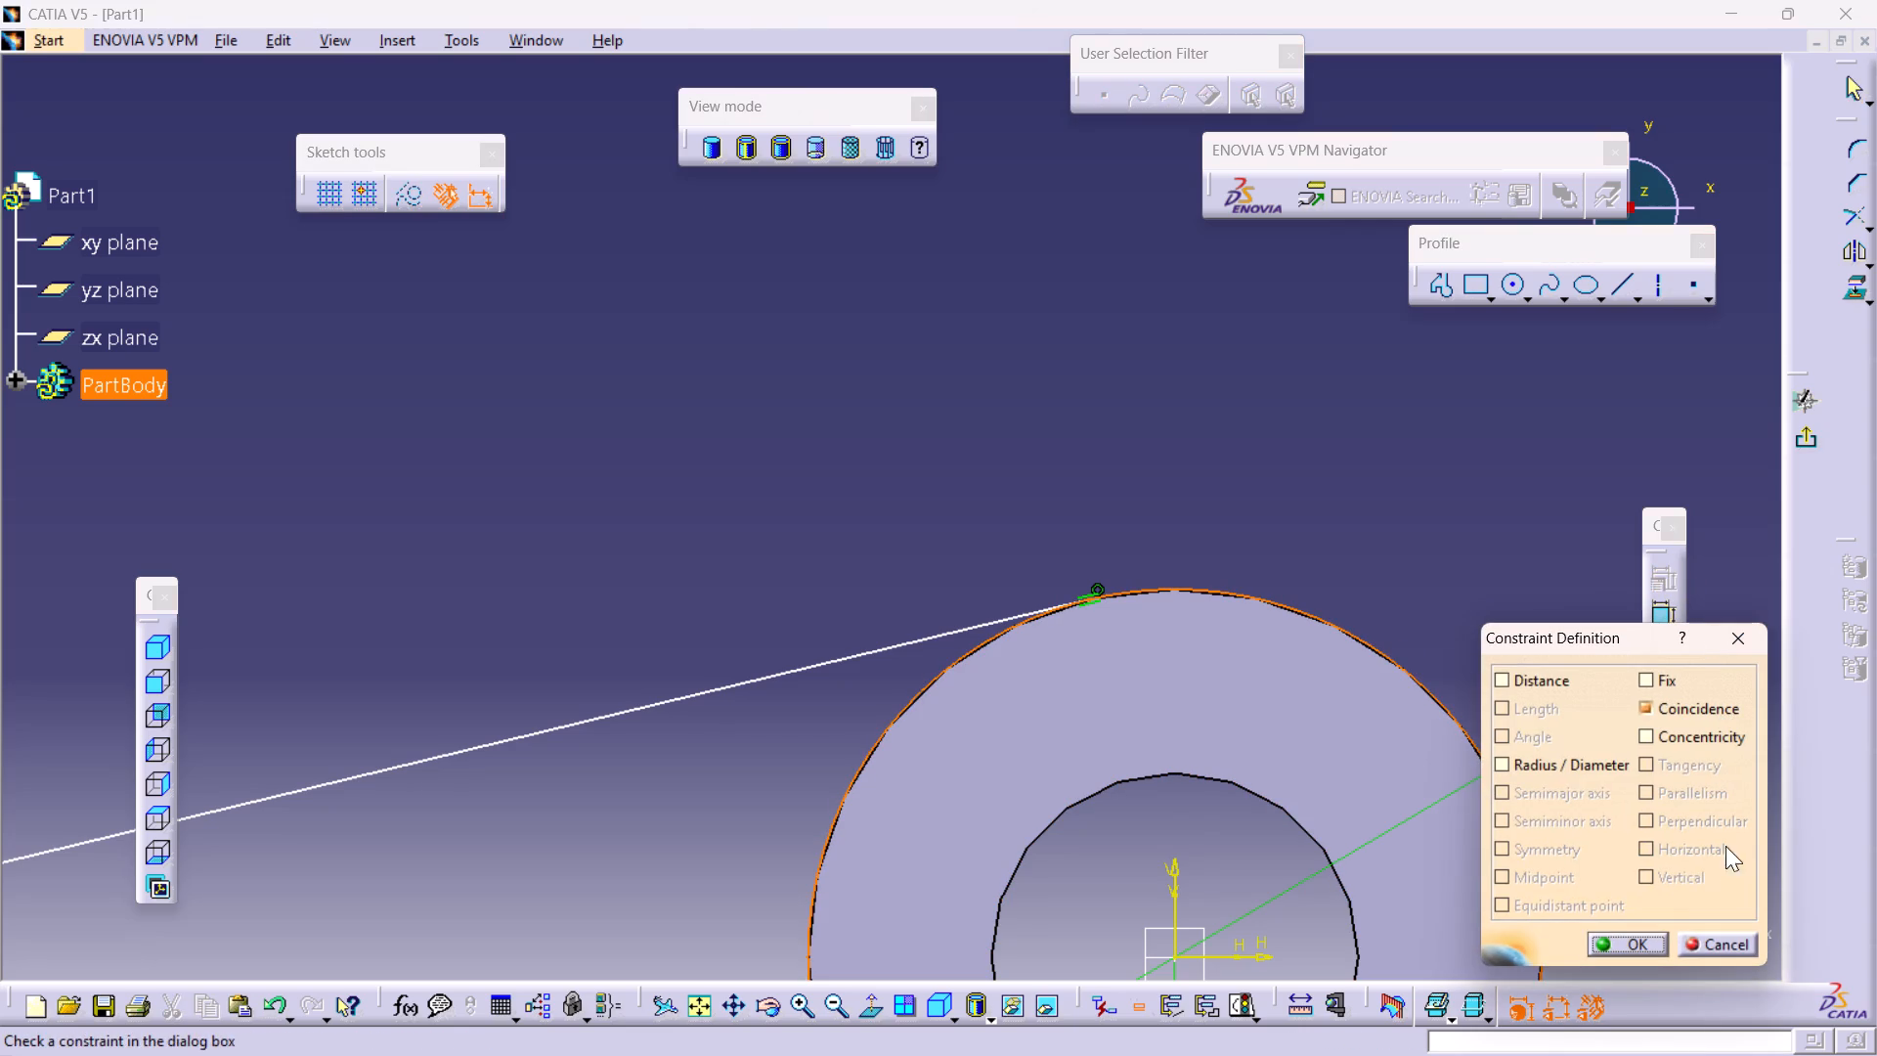
pyautogui.click(1635, 939)
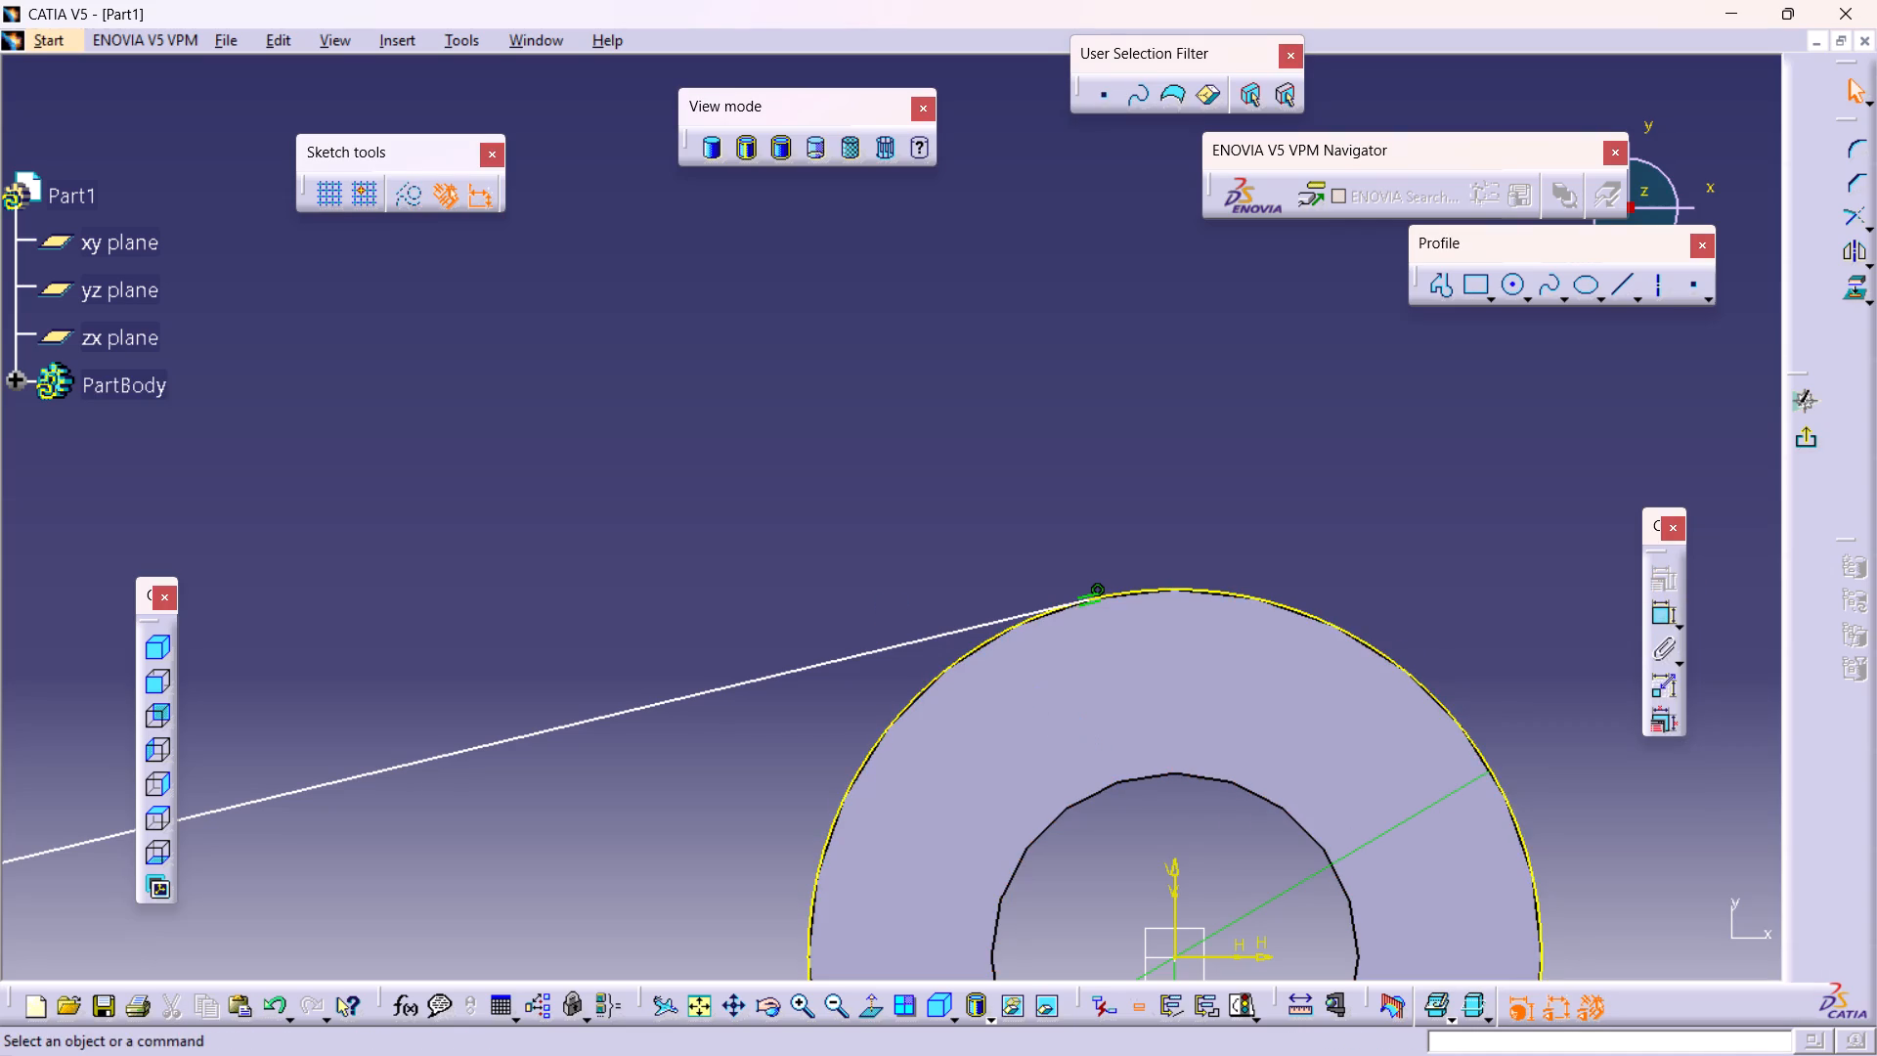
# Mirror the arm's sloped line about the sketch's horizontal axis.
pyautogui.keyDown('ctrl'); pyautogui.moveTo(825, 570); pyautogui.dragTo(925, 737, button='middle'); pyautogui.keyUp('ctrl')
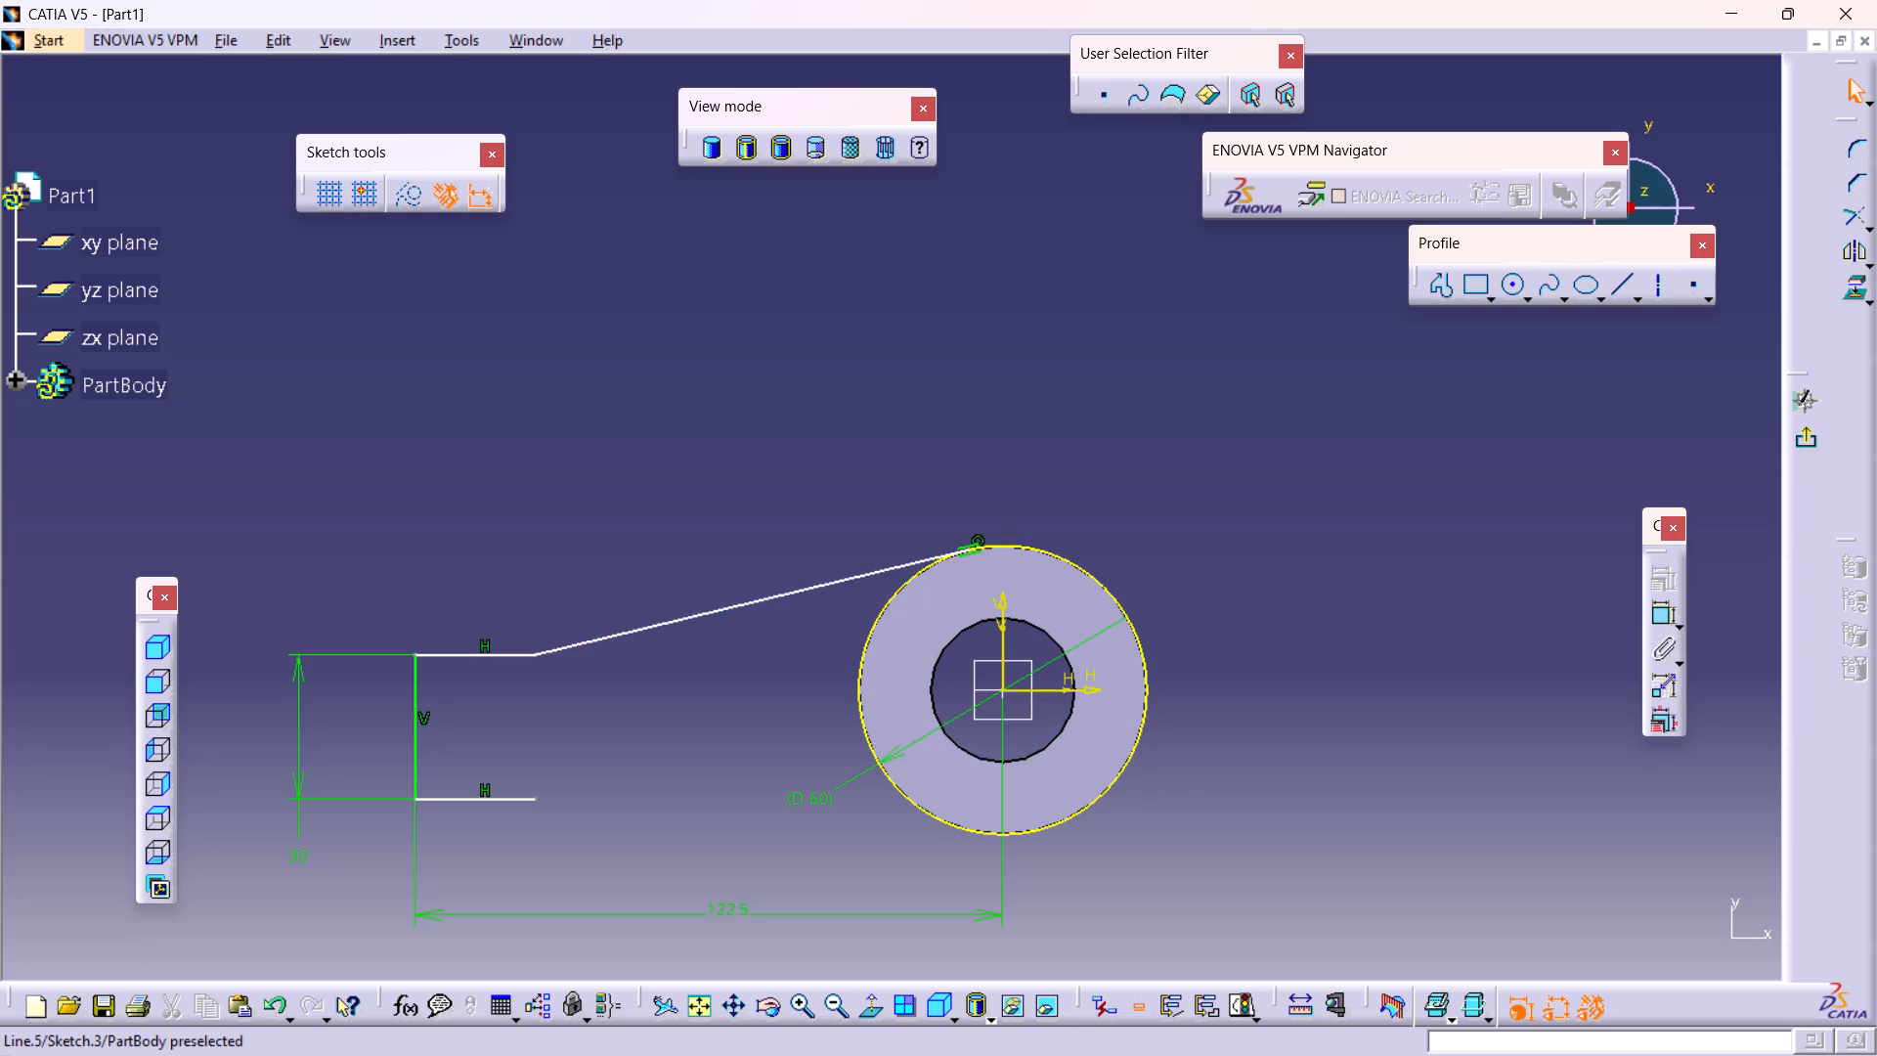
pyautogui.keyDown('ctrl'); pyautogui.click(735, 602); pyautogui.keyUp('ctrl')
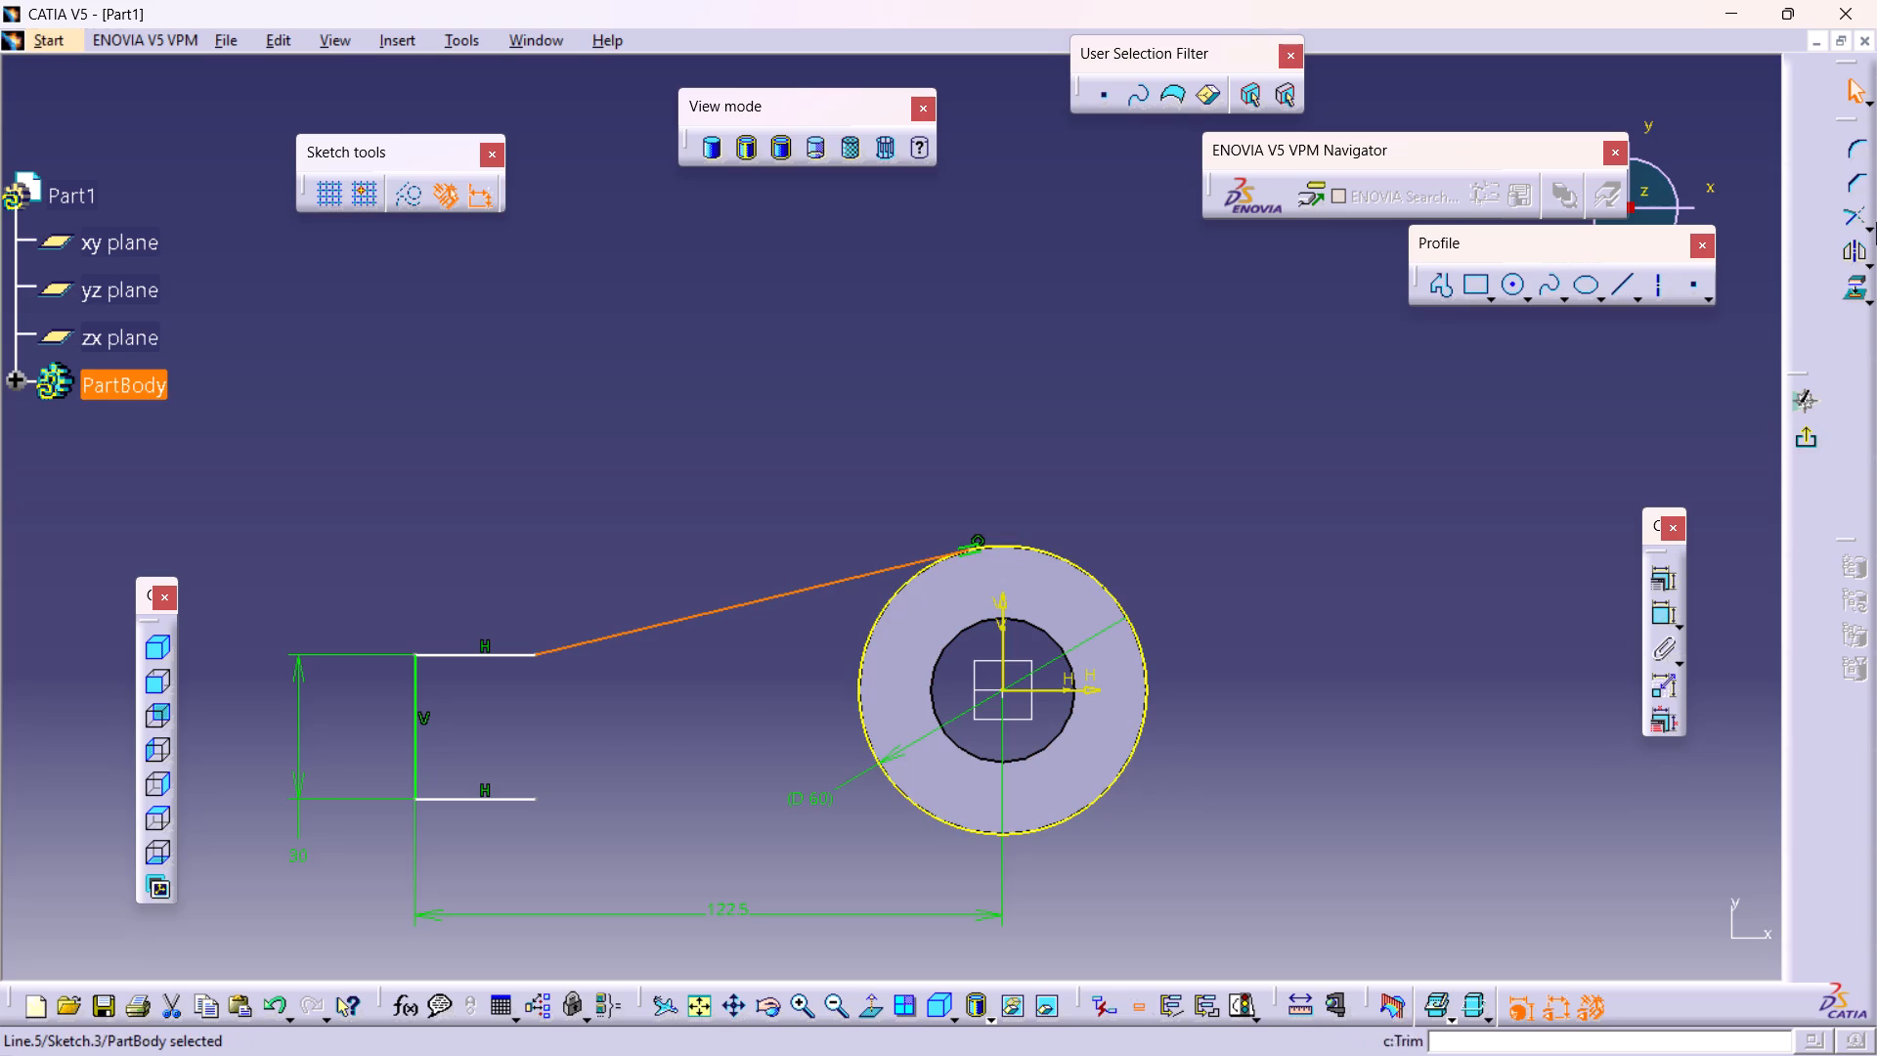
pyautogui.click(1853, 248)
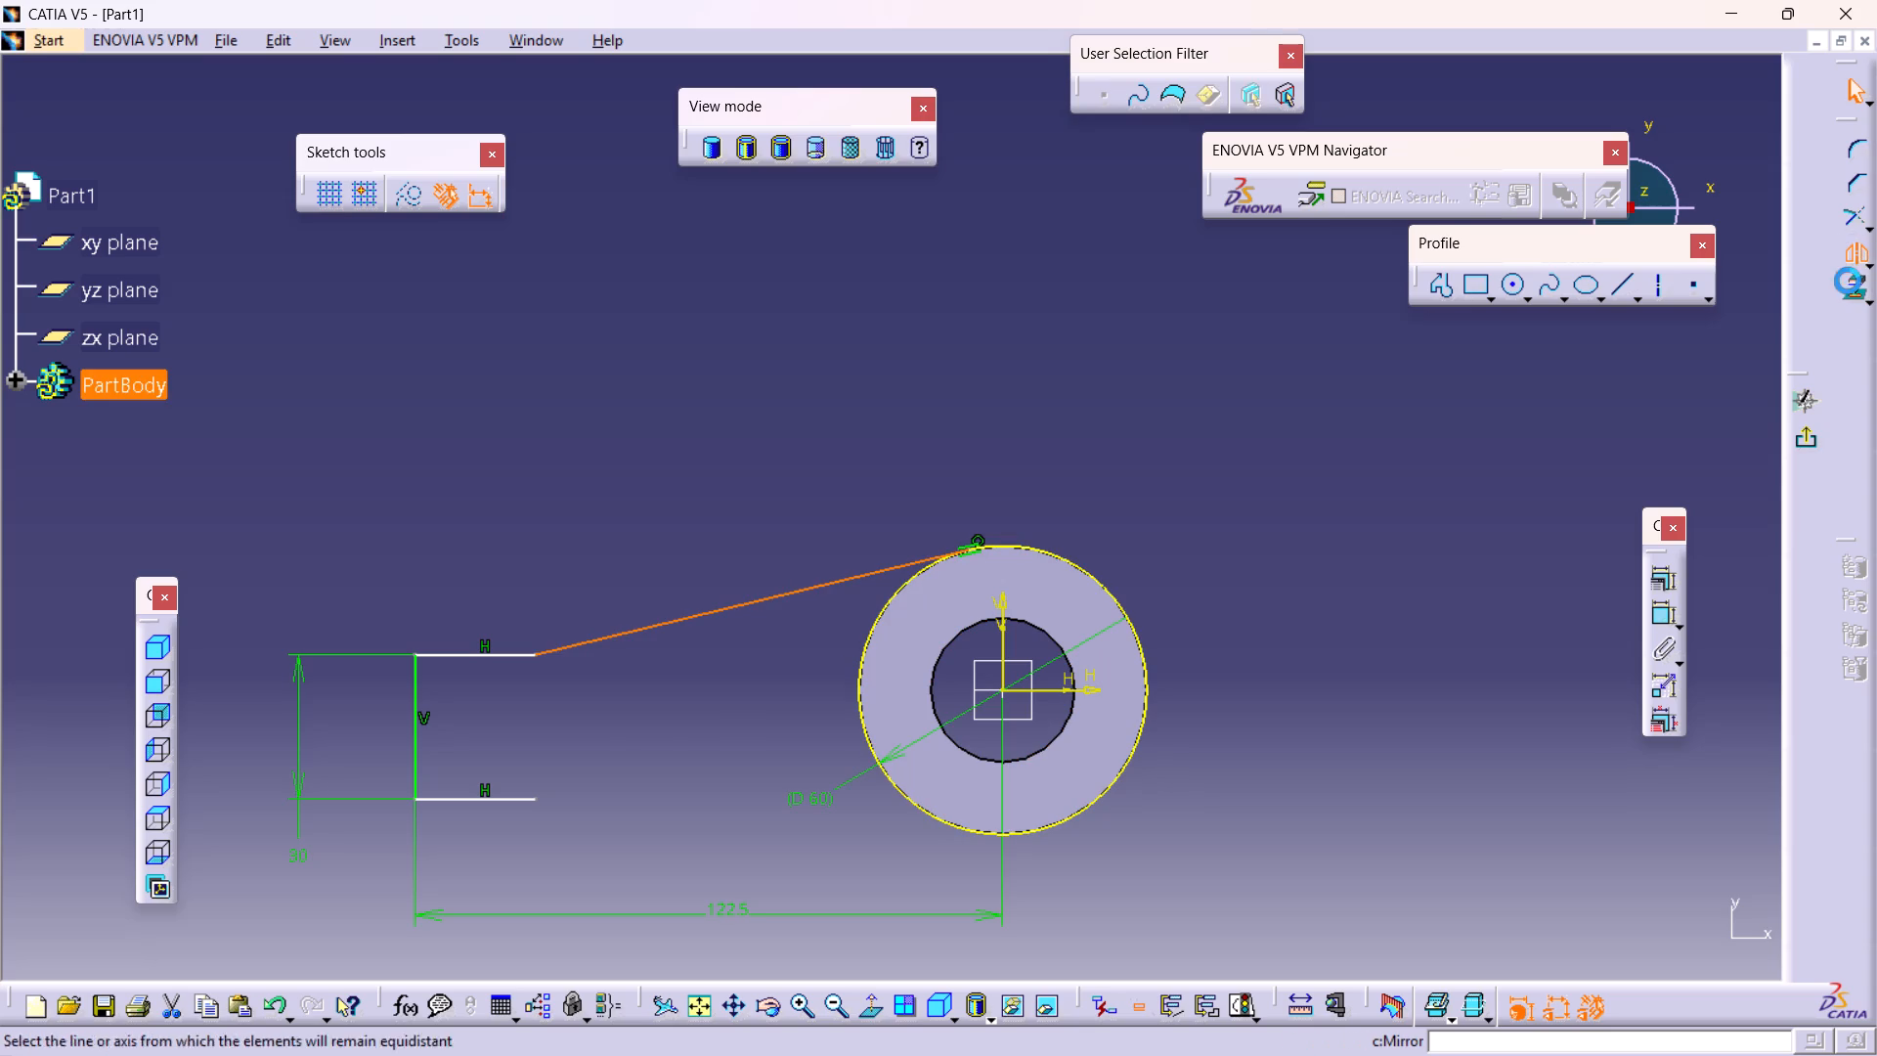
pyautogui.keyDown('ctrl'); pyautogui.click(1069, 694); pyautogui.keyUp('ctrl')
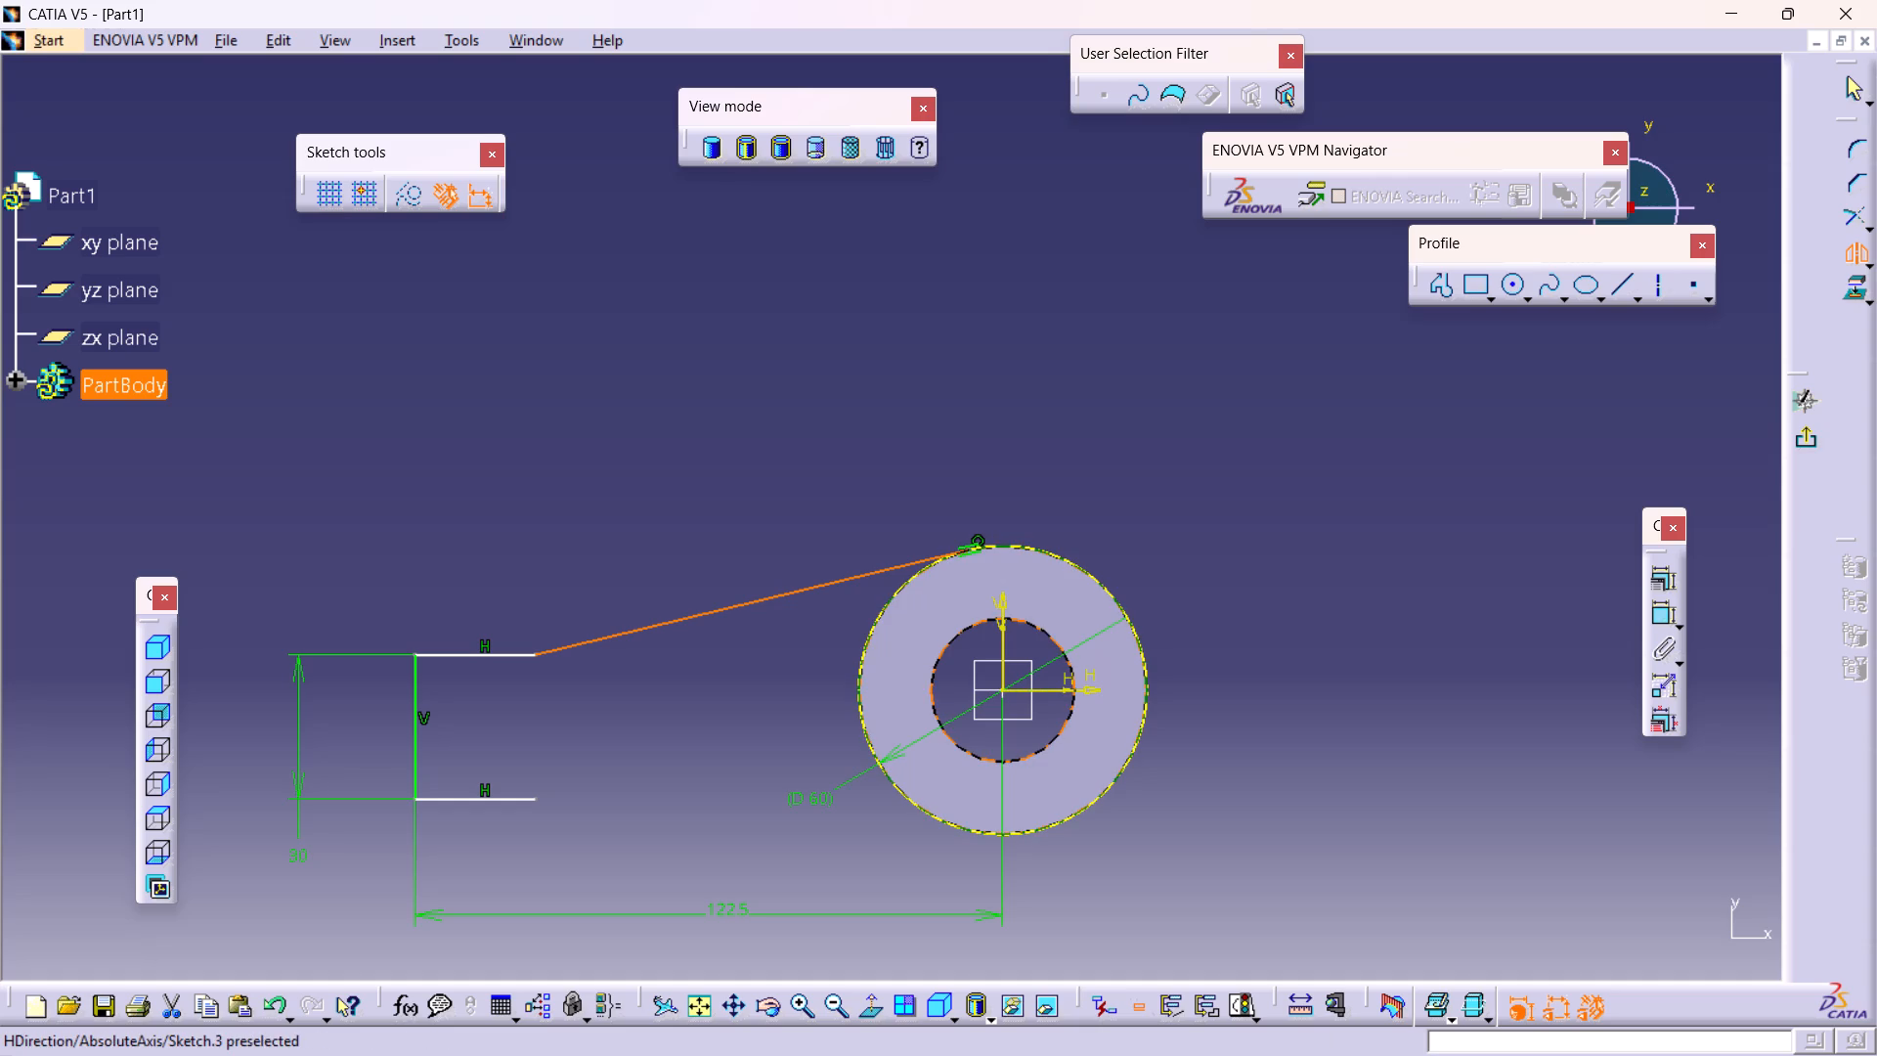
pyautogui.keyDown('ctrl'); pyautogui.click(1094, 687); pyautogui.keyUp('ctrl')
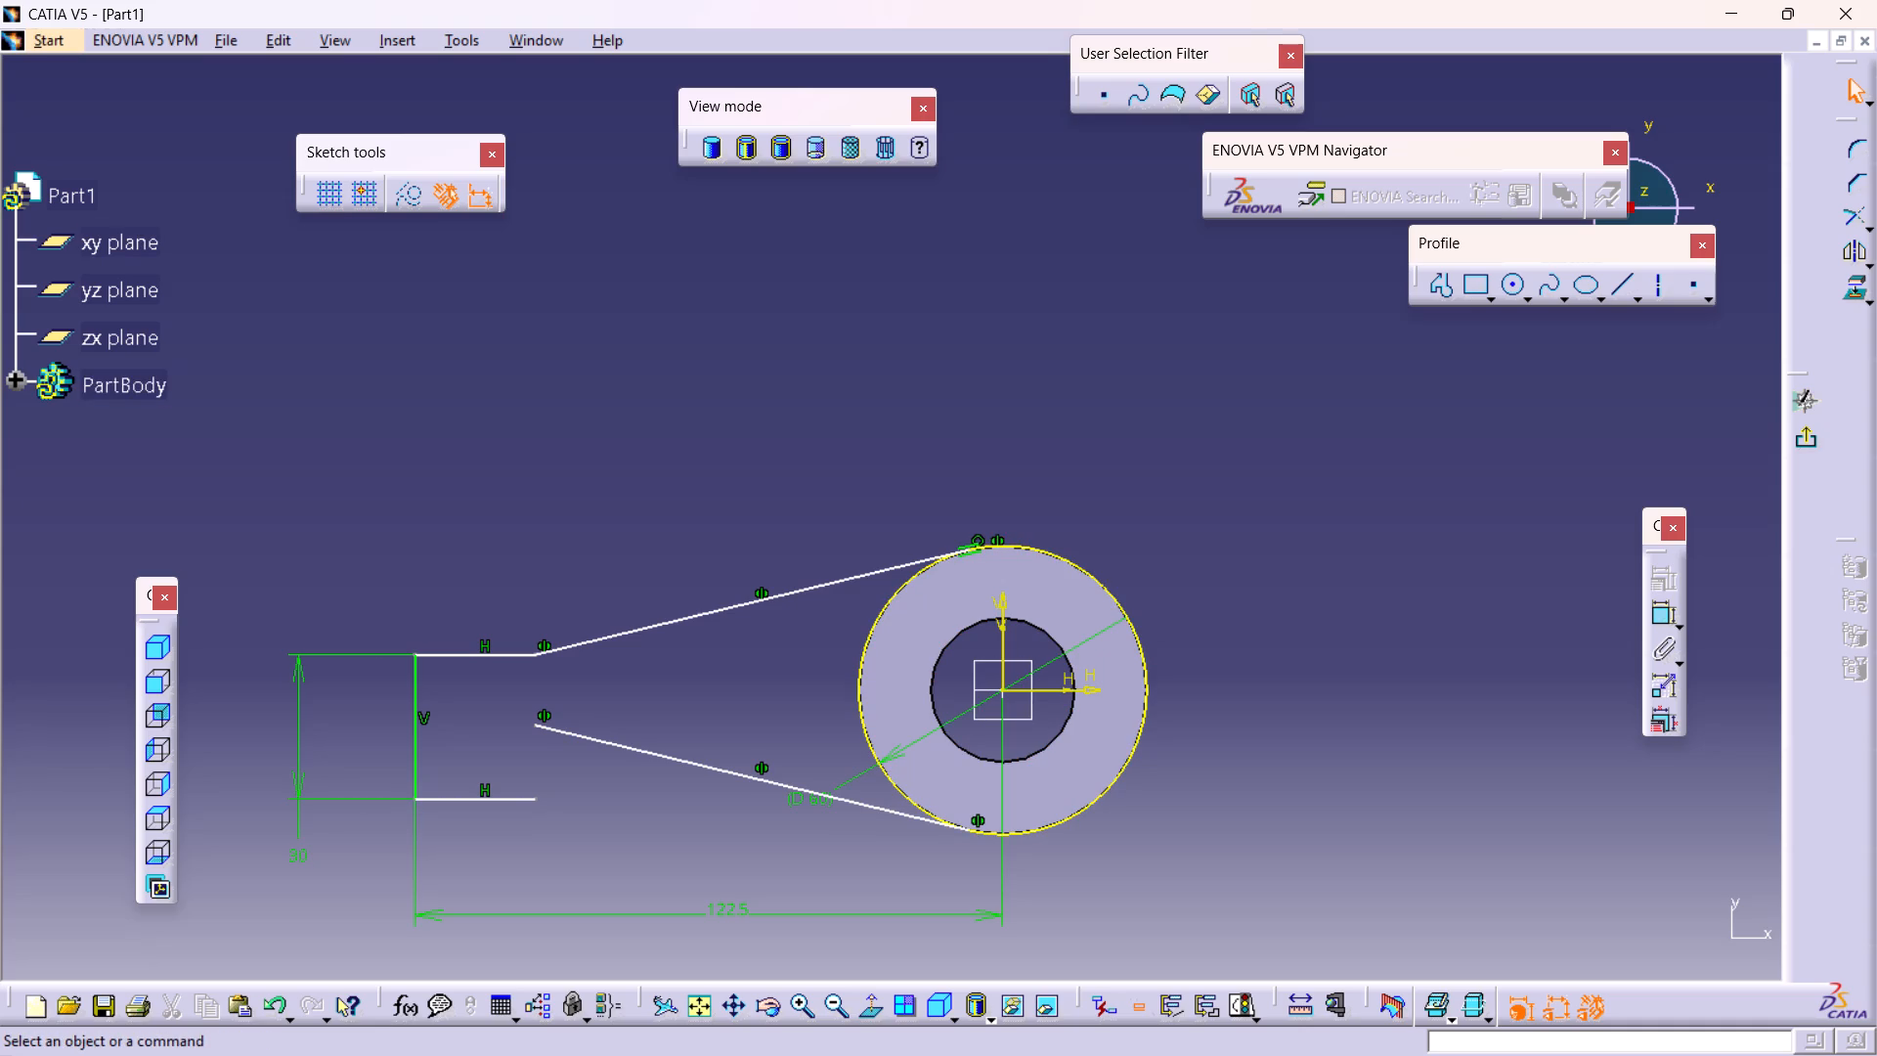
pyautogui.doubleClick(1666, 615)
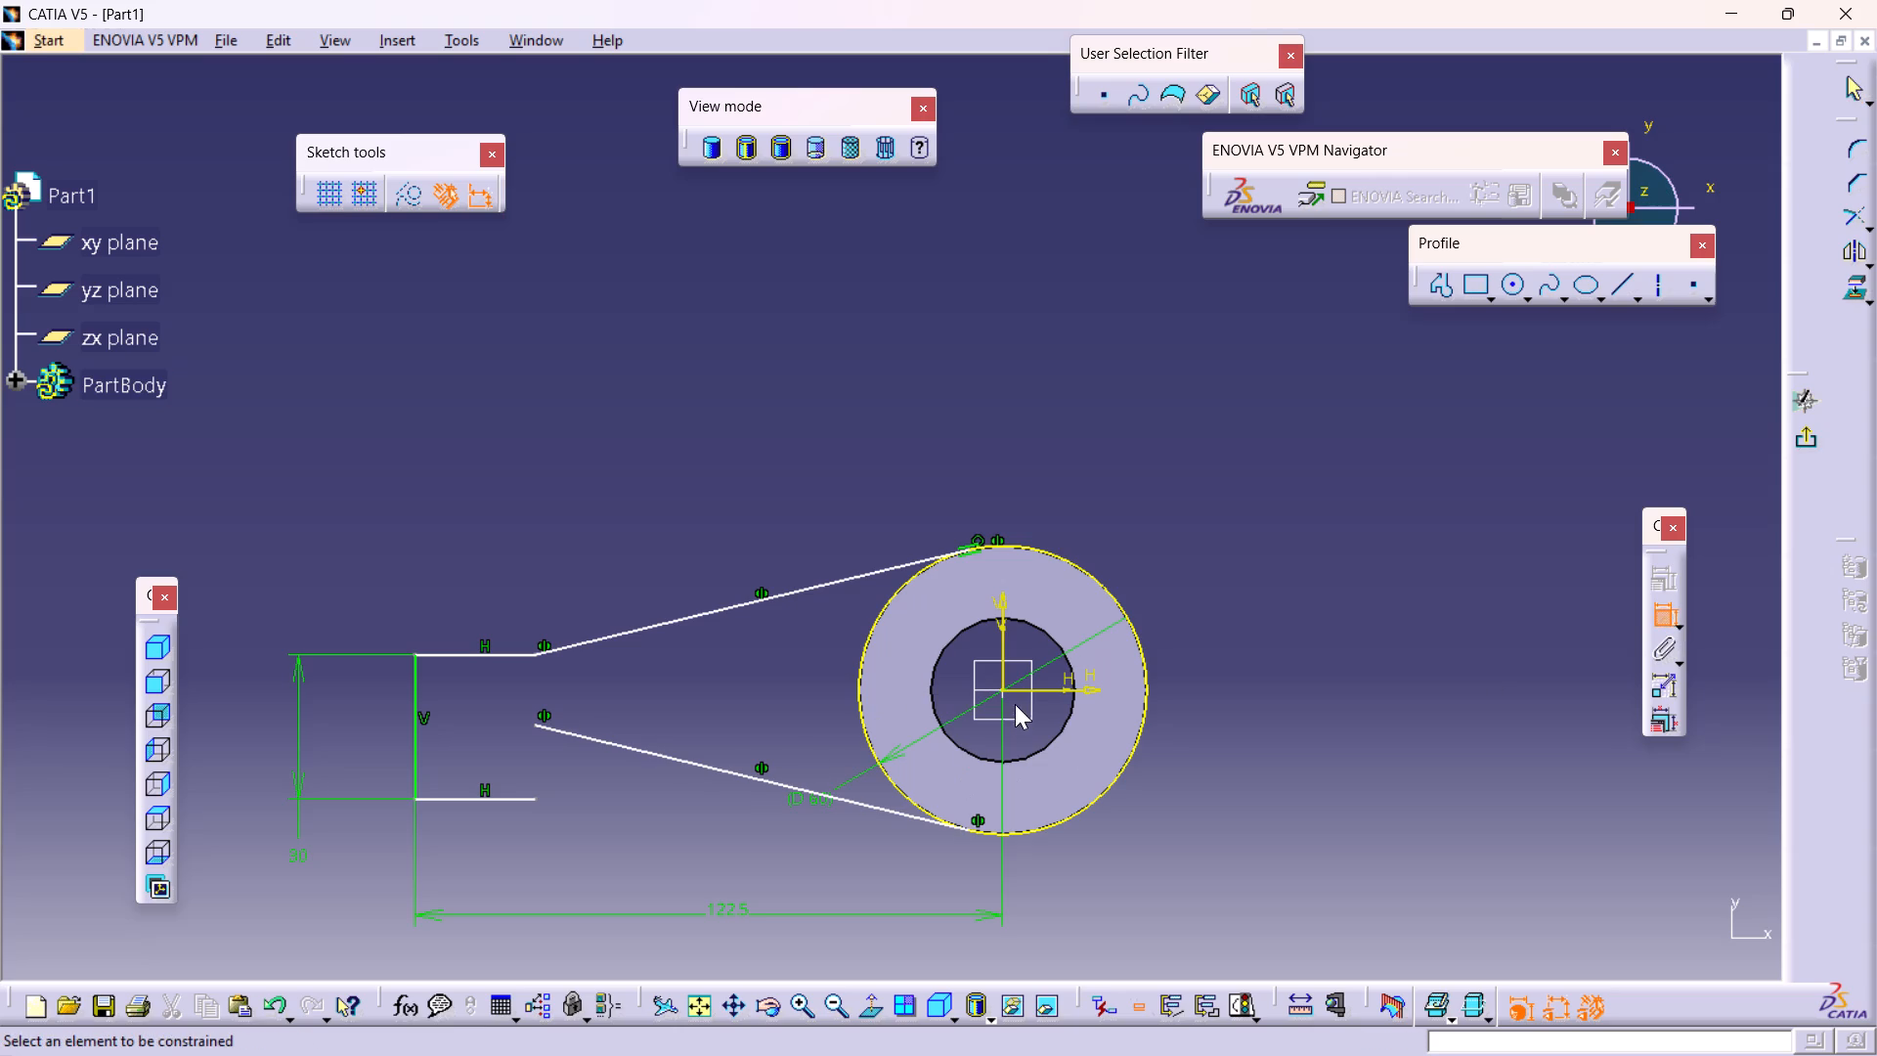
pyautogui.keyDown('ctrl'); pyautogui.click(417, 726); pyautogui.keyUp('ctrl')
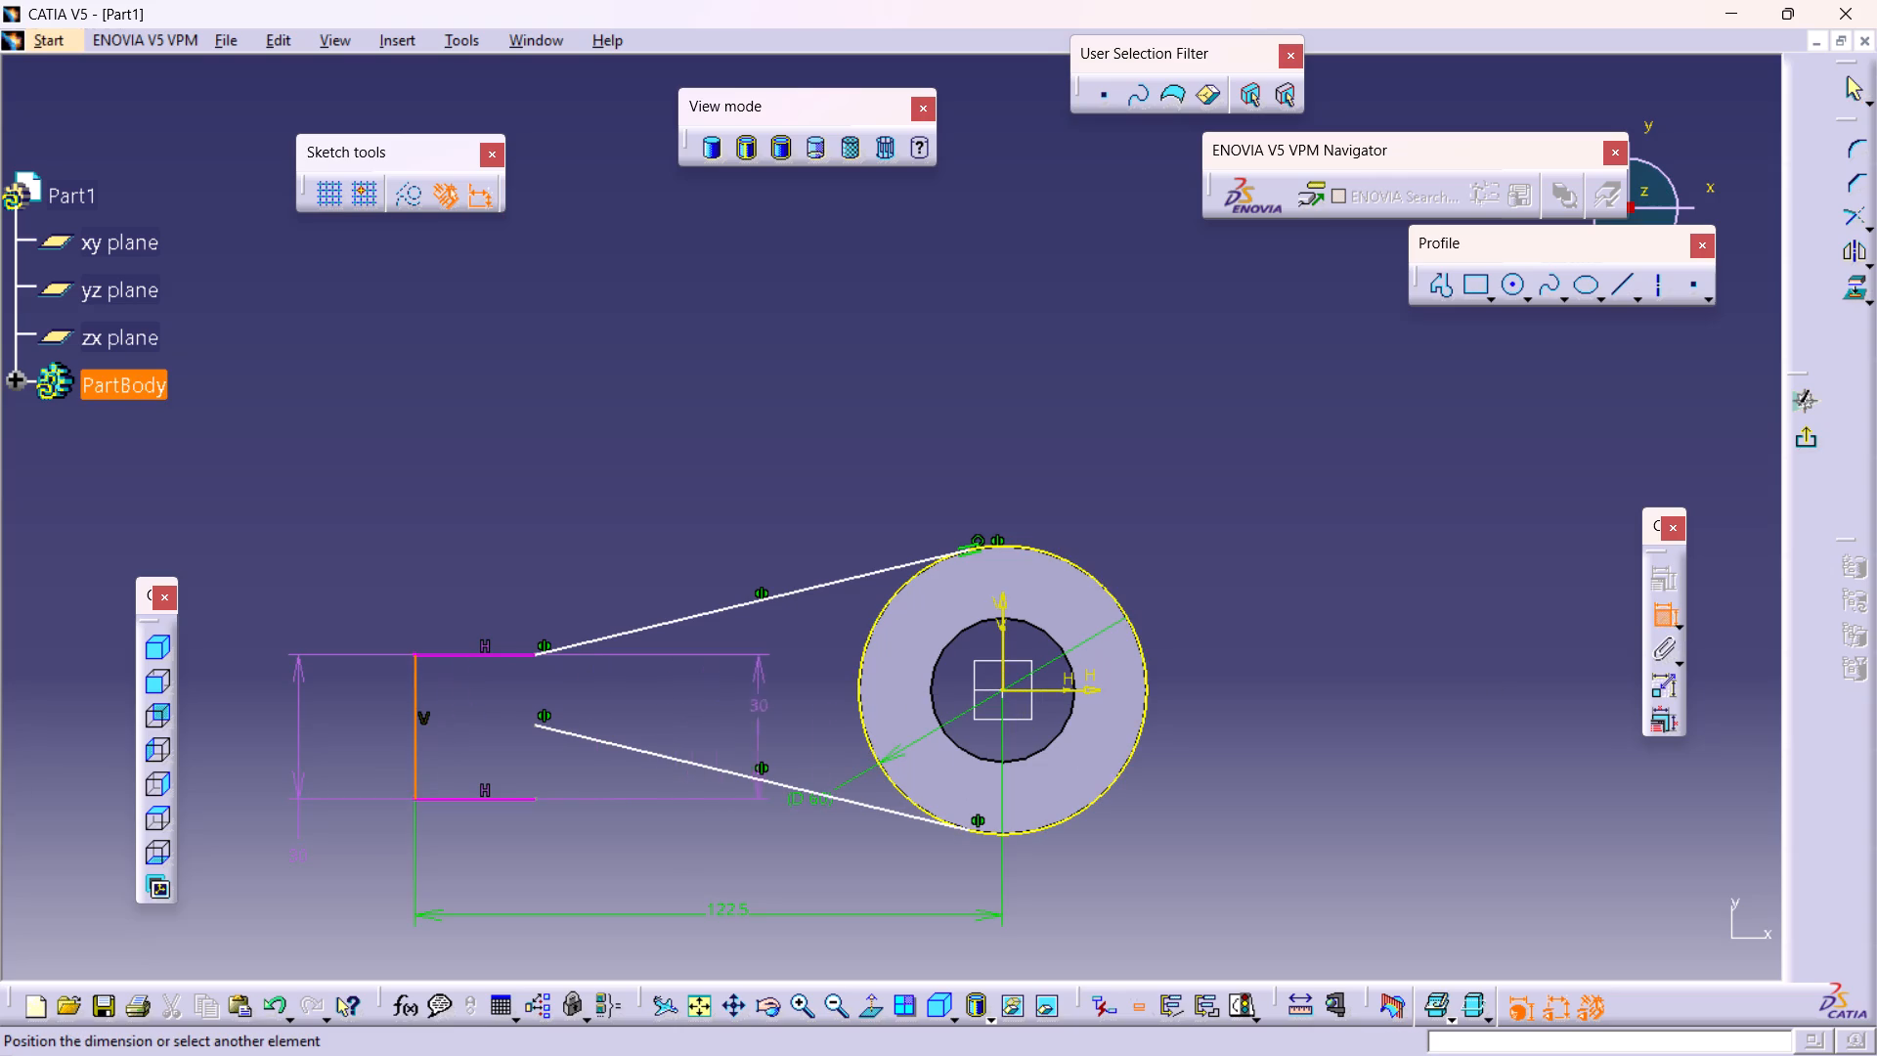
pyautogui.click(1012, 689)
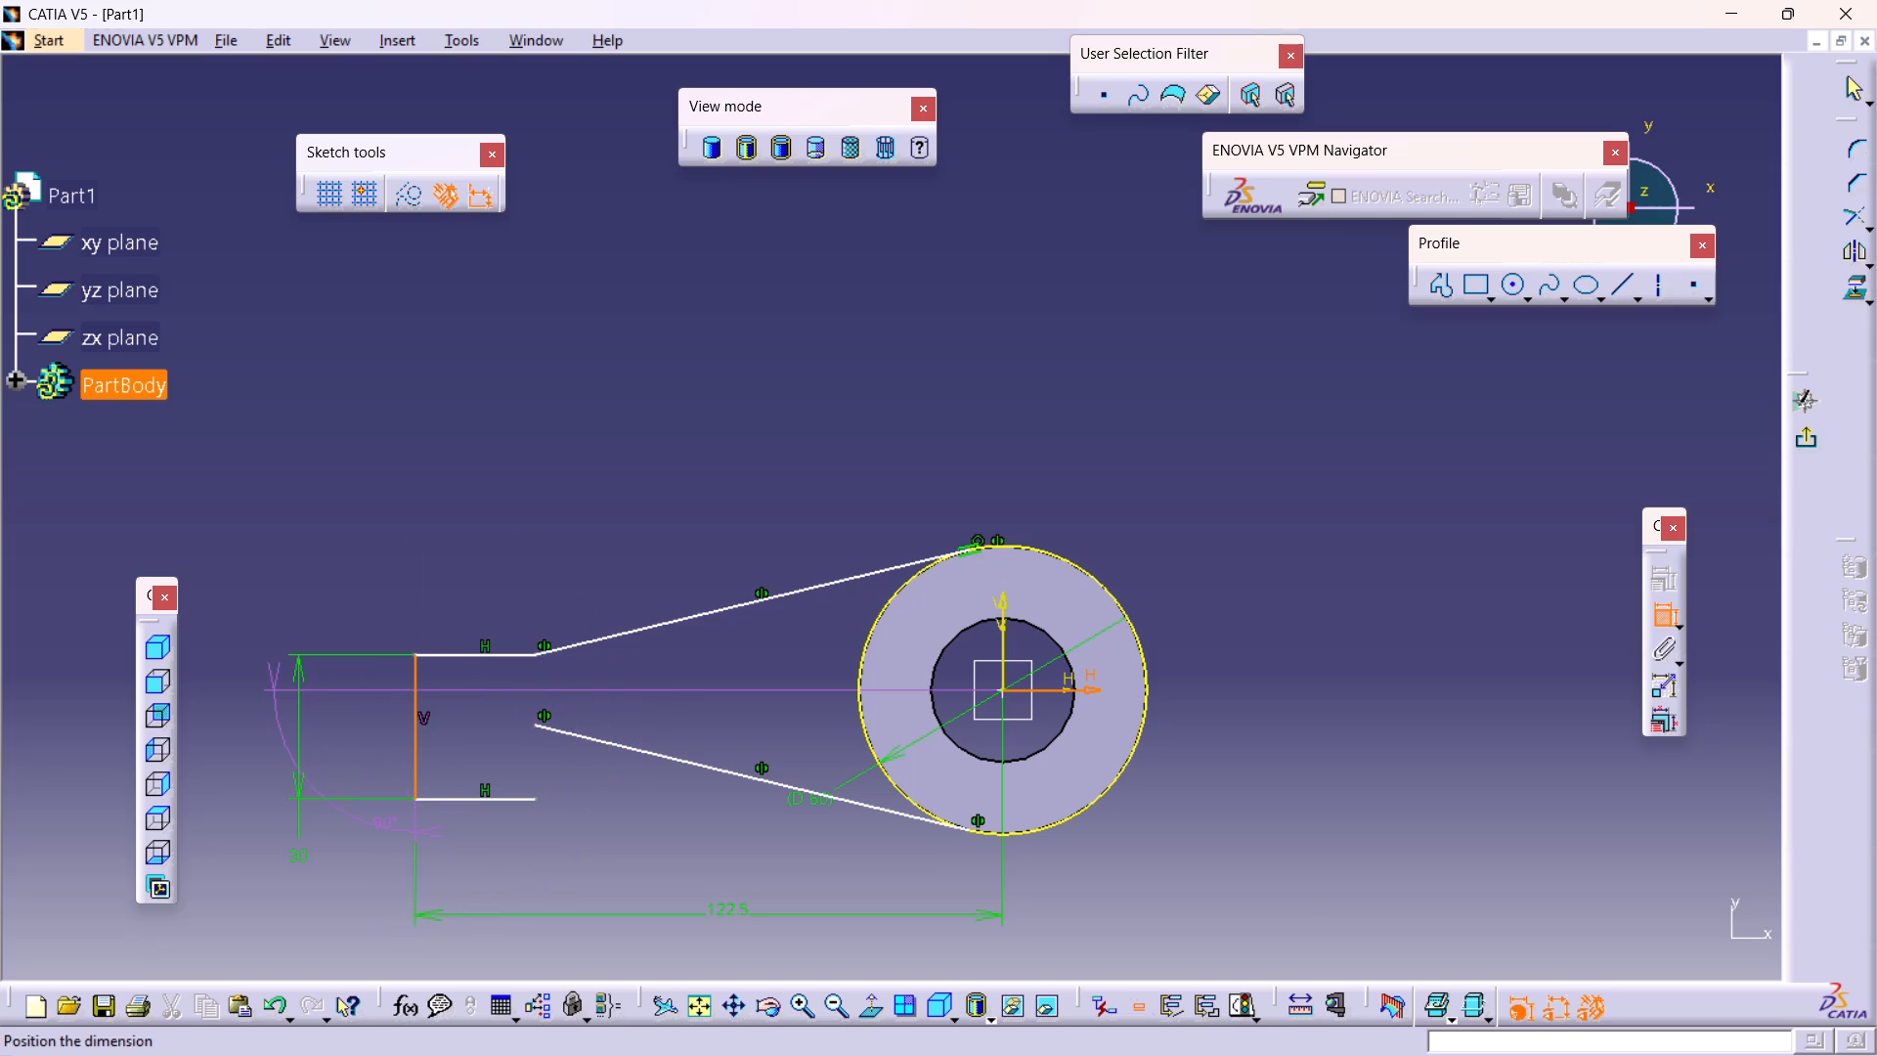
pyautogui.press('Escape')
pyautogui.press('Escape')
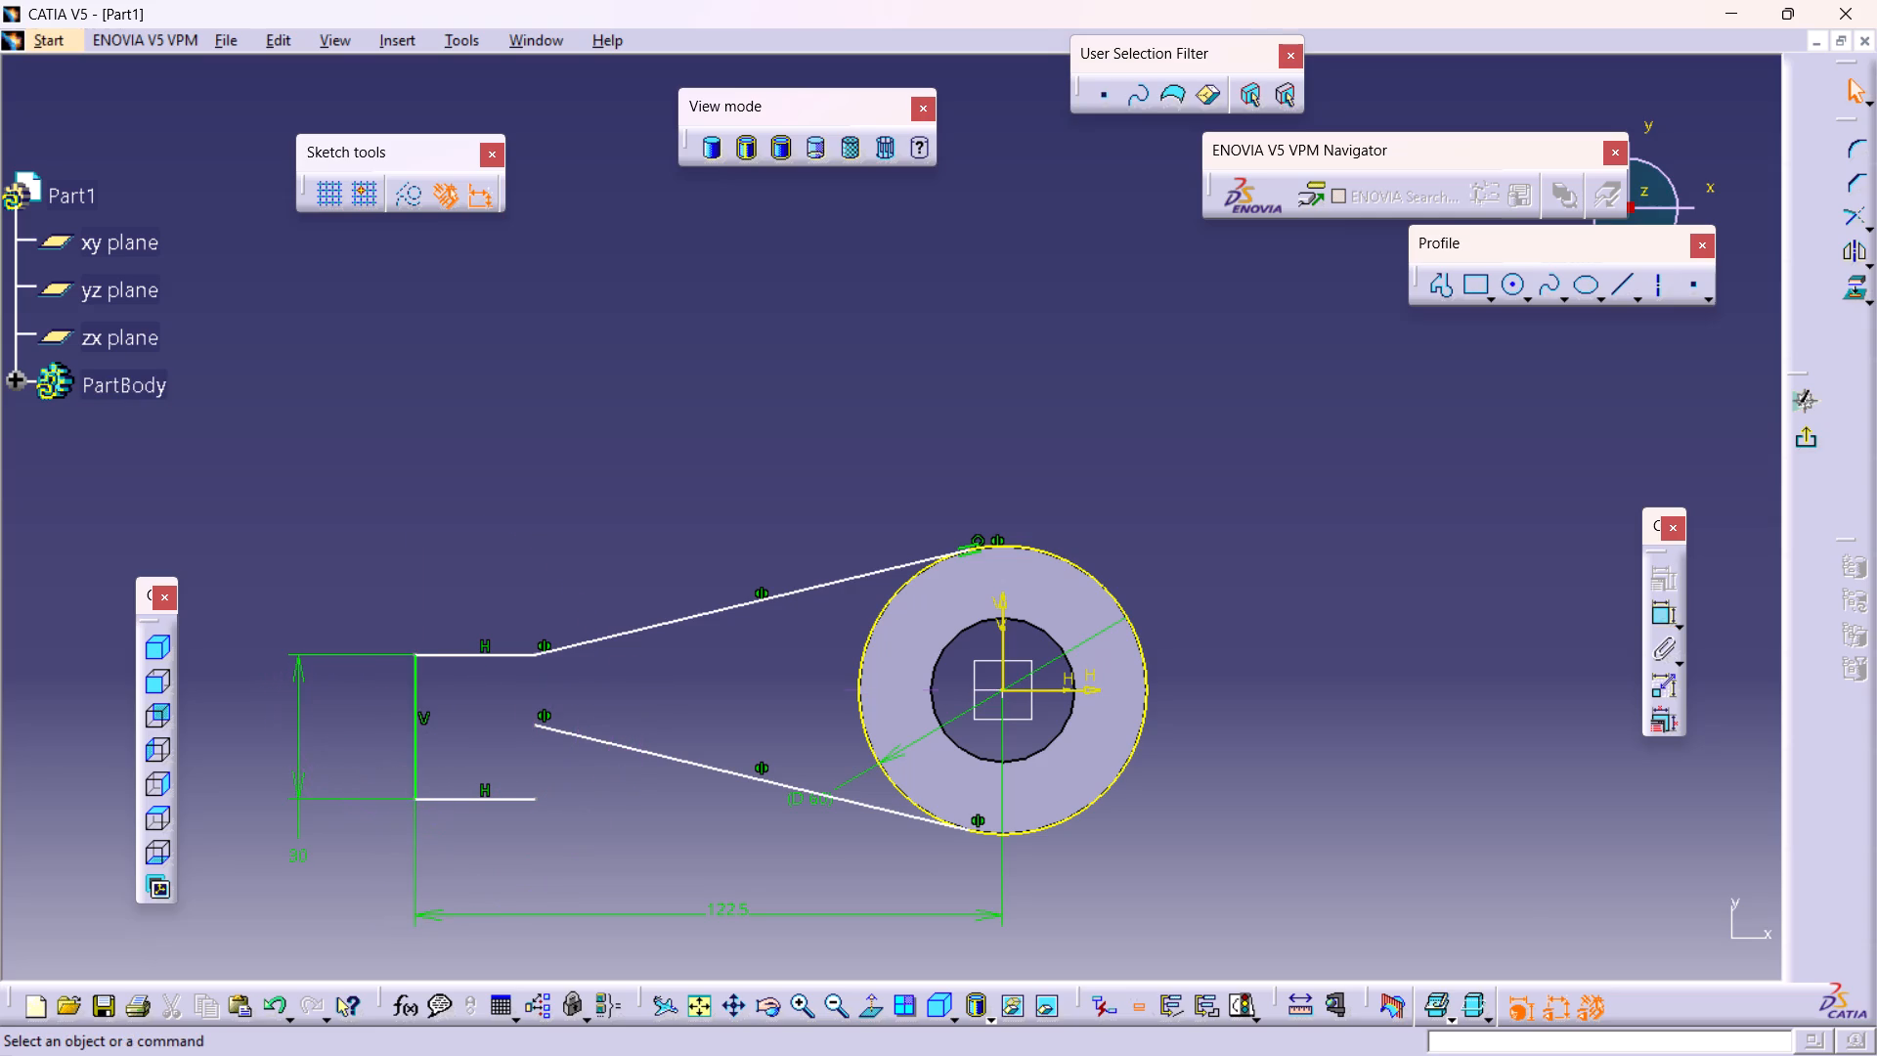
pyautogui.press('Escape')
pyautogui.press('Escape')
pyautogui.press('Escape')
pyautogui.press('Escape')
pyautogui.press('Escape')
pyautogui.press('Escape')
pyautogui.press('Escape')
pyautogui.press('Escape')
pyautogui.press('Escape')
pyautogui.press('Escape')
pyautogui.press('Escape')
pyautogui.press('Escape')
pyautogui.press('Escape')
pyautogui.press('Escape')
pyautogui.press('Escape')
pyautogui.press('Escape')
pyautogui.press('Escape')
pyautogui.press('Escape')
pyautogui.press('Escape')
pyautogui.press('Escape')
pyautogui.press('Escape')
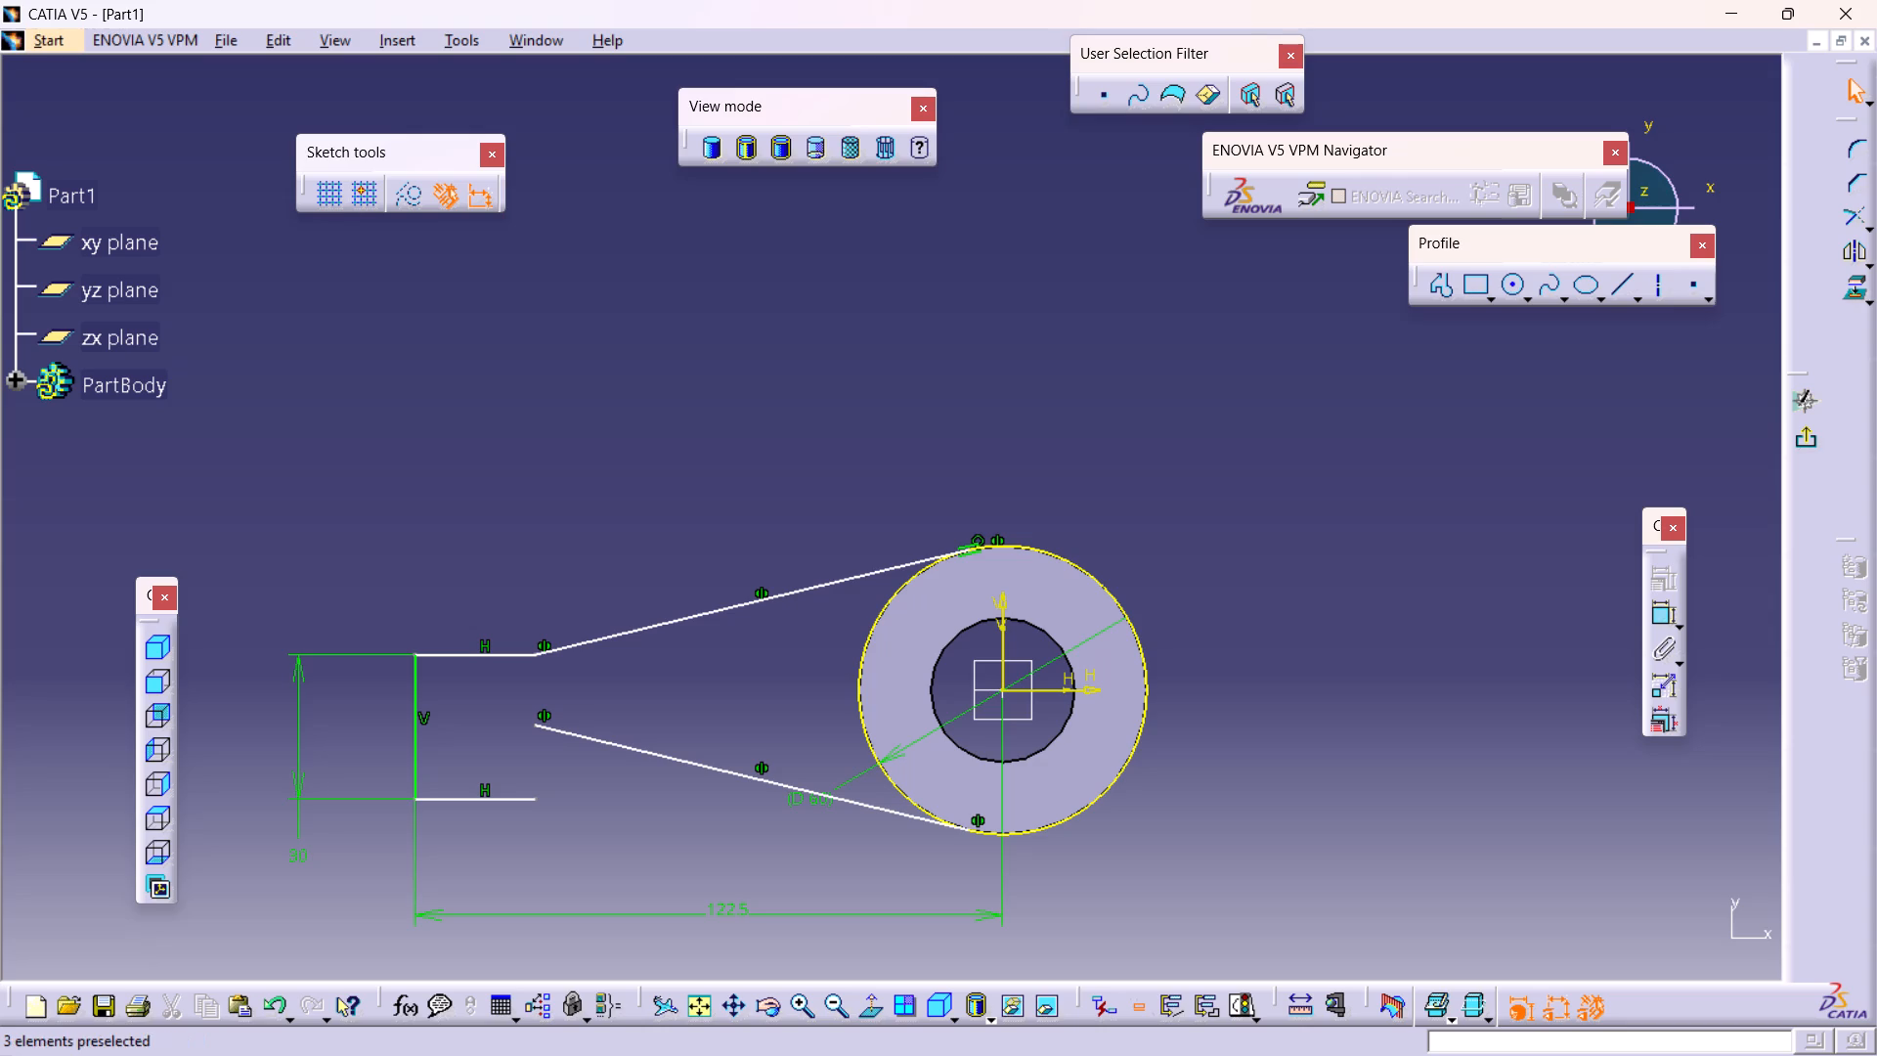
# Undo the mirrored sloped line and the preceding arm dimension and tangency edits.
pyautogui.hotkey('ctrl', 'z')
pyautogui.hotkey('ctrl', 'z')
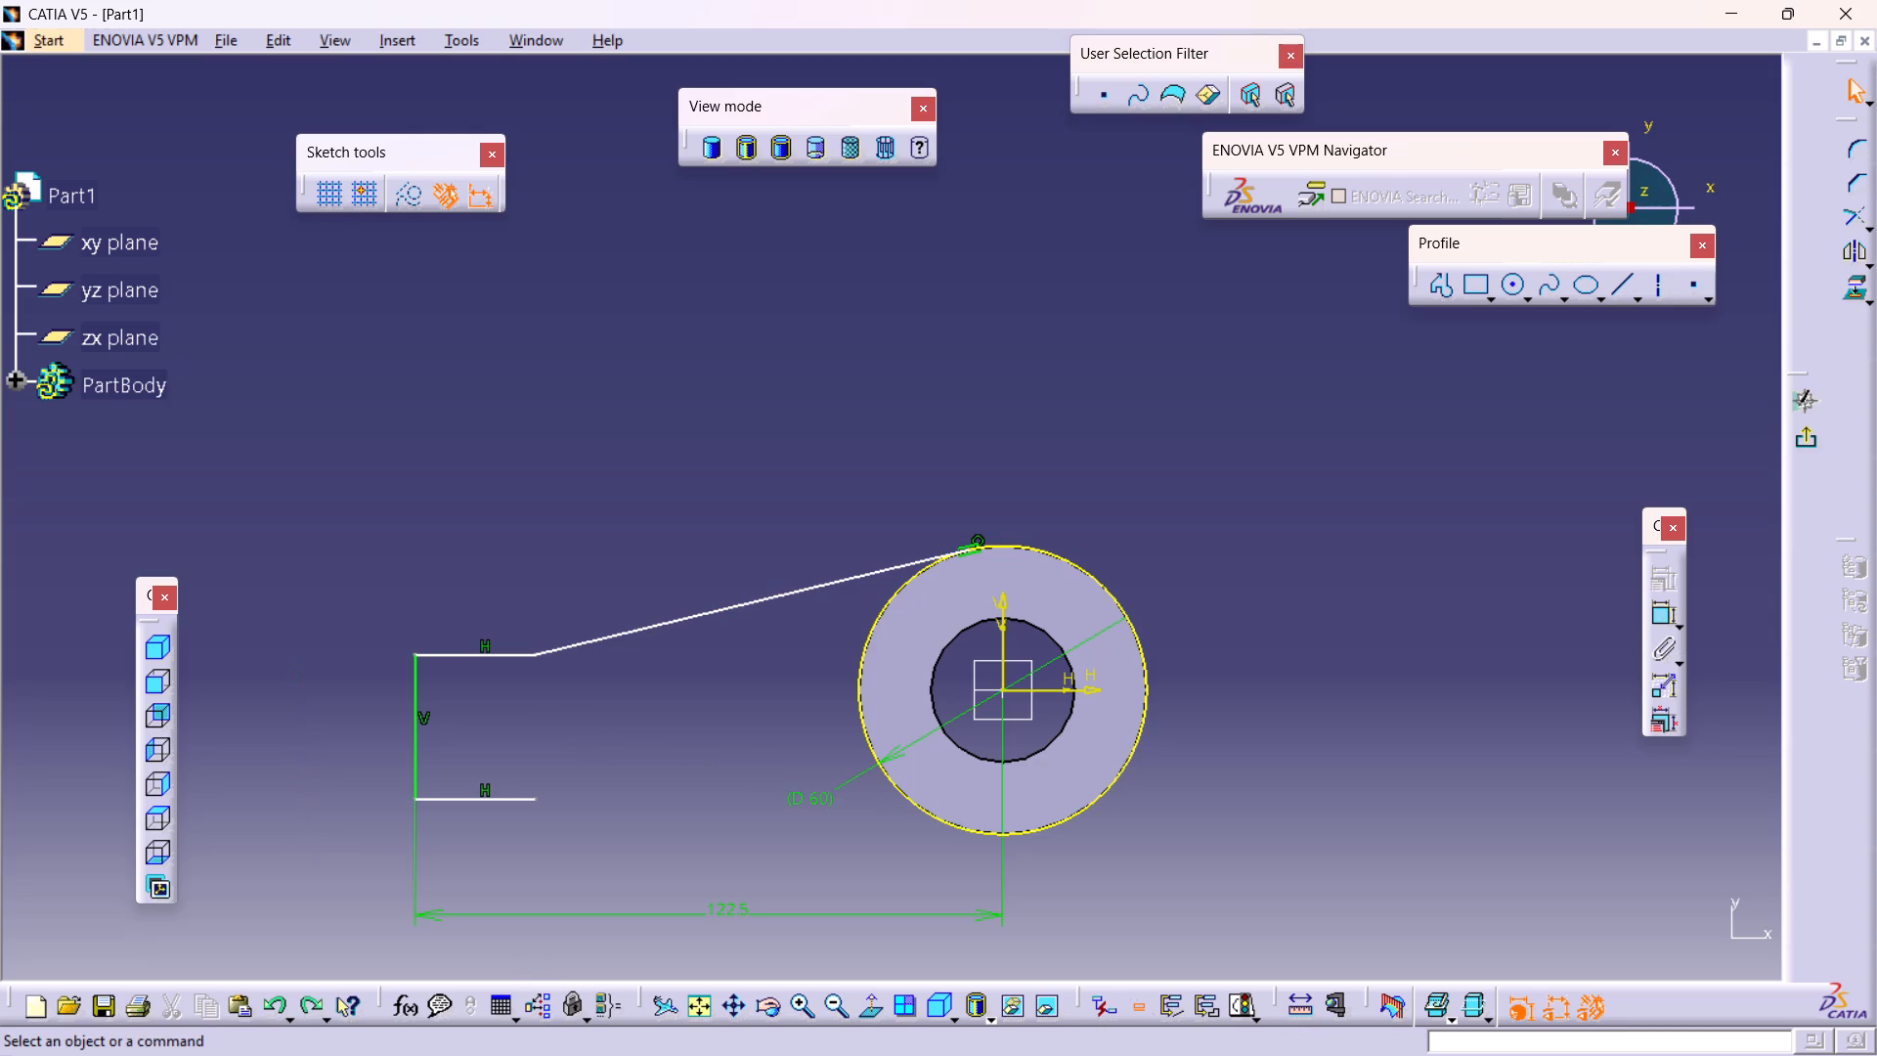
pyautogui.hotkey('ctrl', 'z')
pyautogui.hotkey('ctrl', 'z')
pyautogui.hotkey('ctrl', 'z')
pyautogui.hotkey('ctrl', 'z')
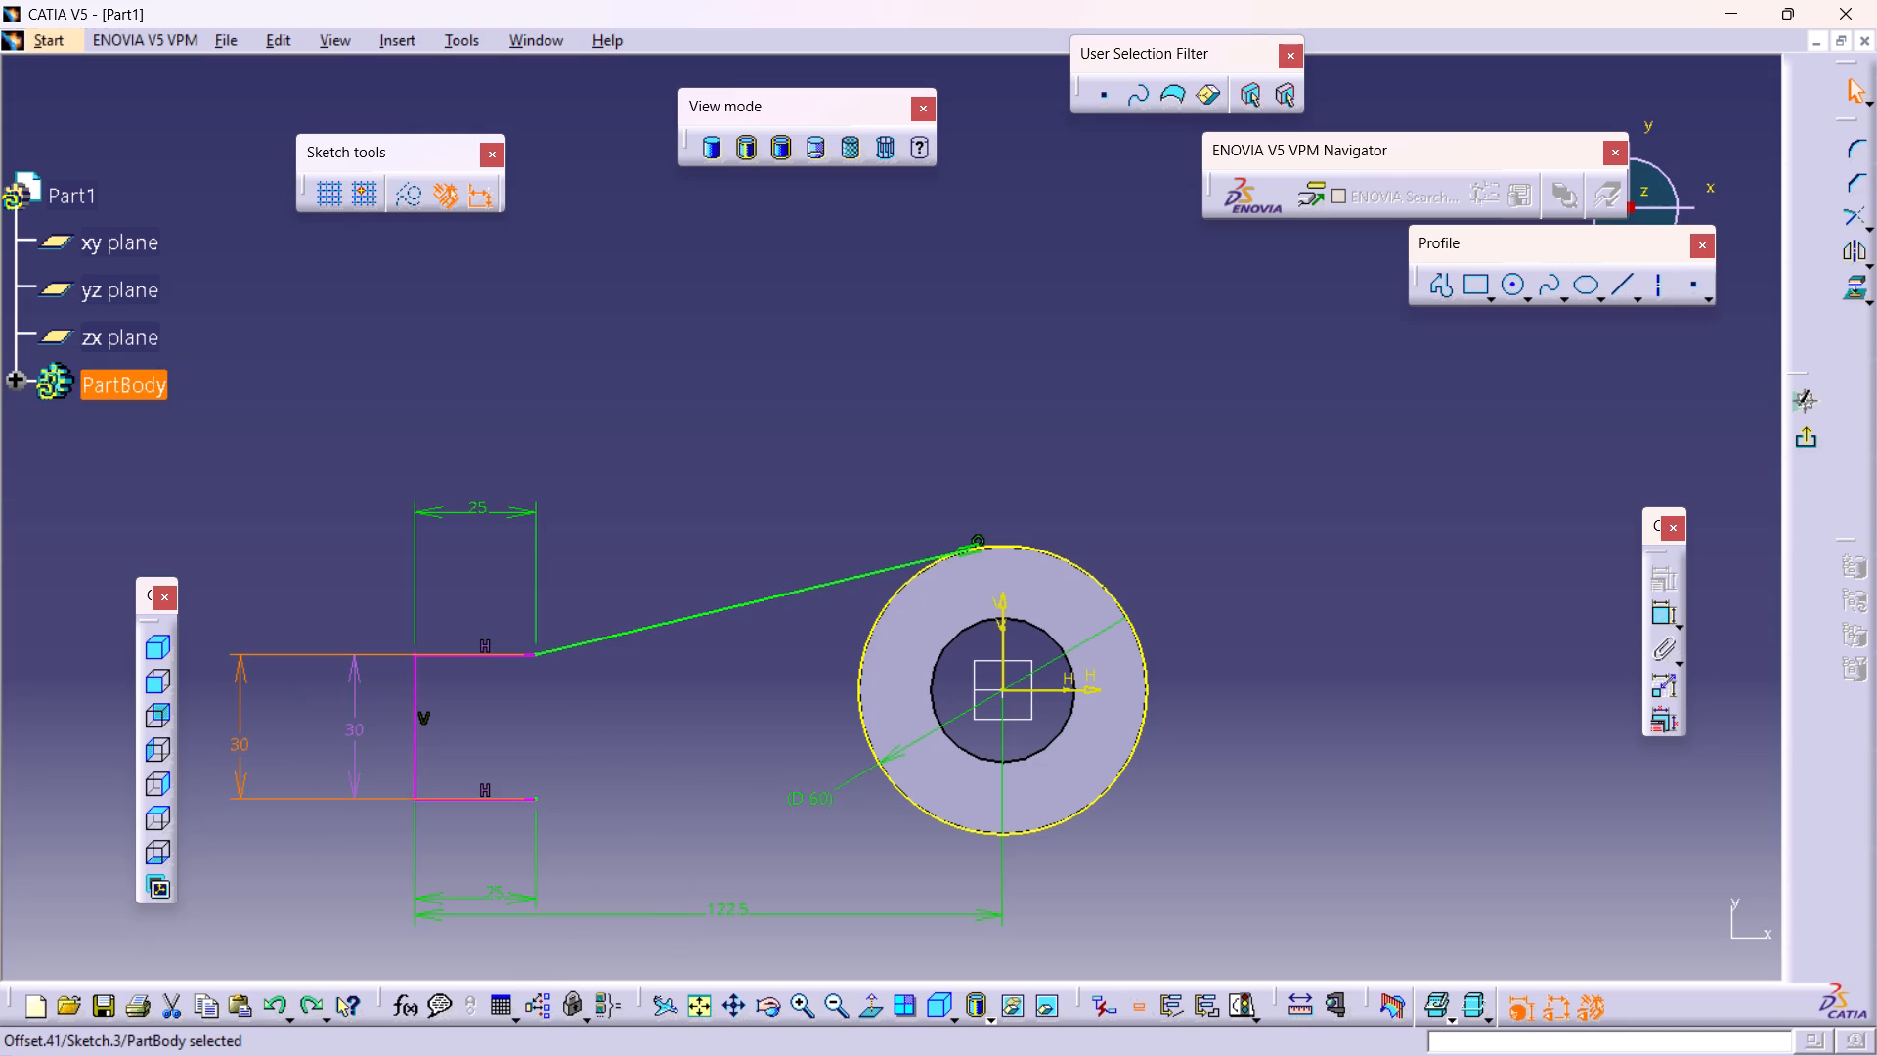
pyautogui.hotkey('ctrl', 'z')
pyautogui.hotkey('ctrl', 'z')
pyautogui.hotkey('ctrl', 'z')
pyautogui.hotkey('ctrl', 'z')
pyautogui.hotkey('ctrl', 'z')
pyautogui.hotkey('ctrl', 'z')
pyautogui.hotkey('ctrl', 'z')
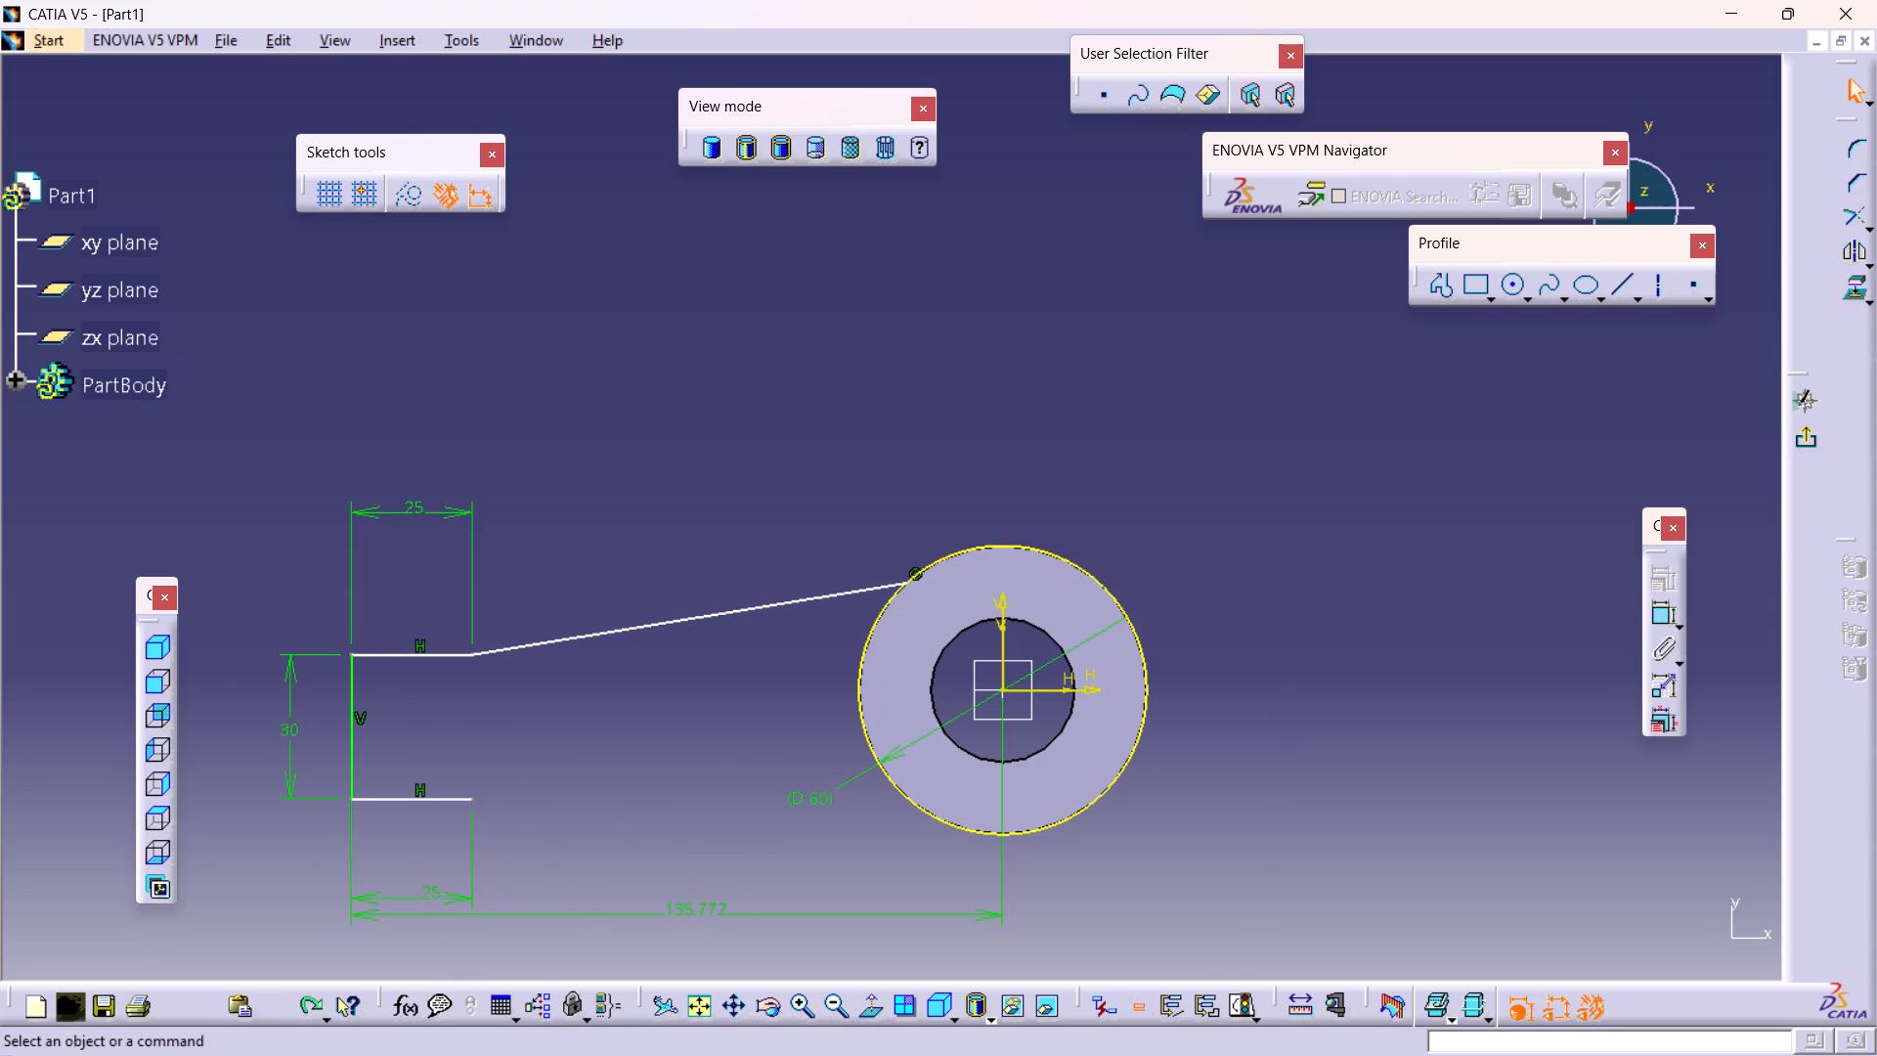
# Delete the entire arm profile with its dimensions, and the ring's 60 mm diameter dimension.
pyautogui.moveTo(749, 596); pyautogui.dragTo(260, 841)
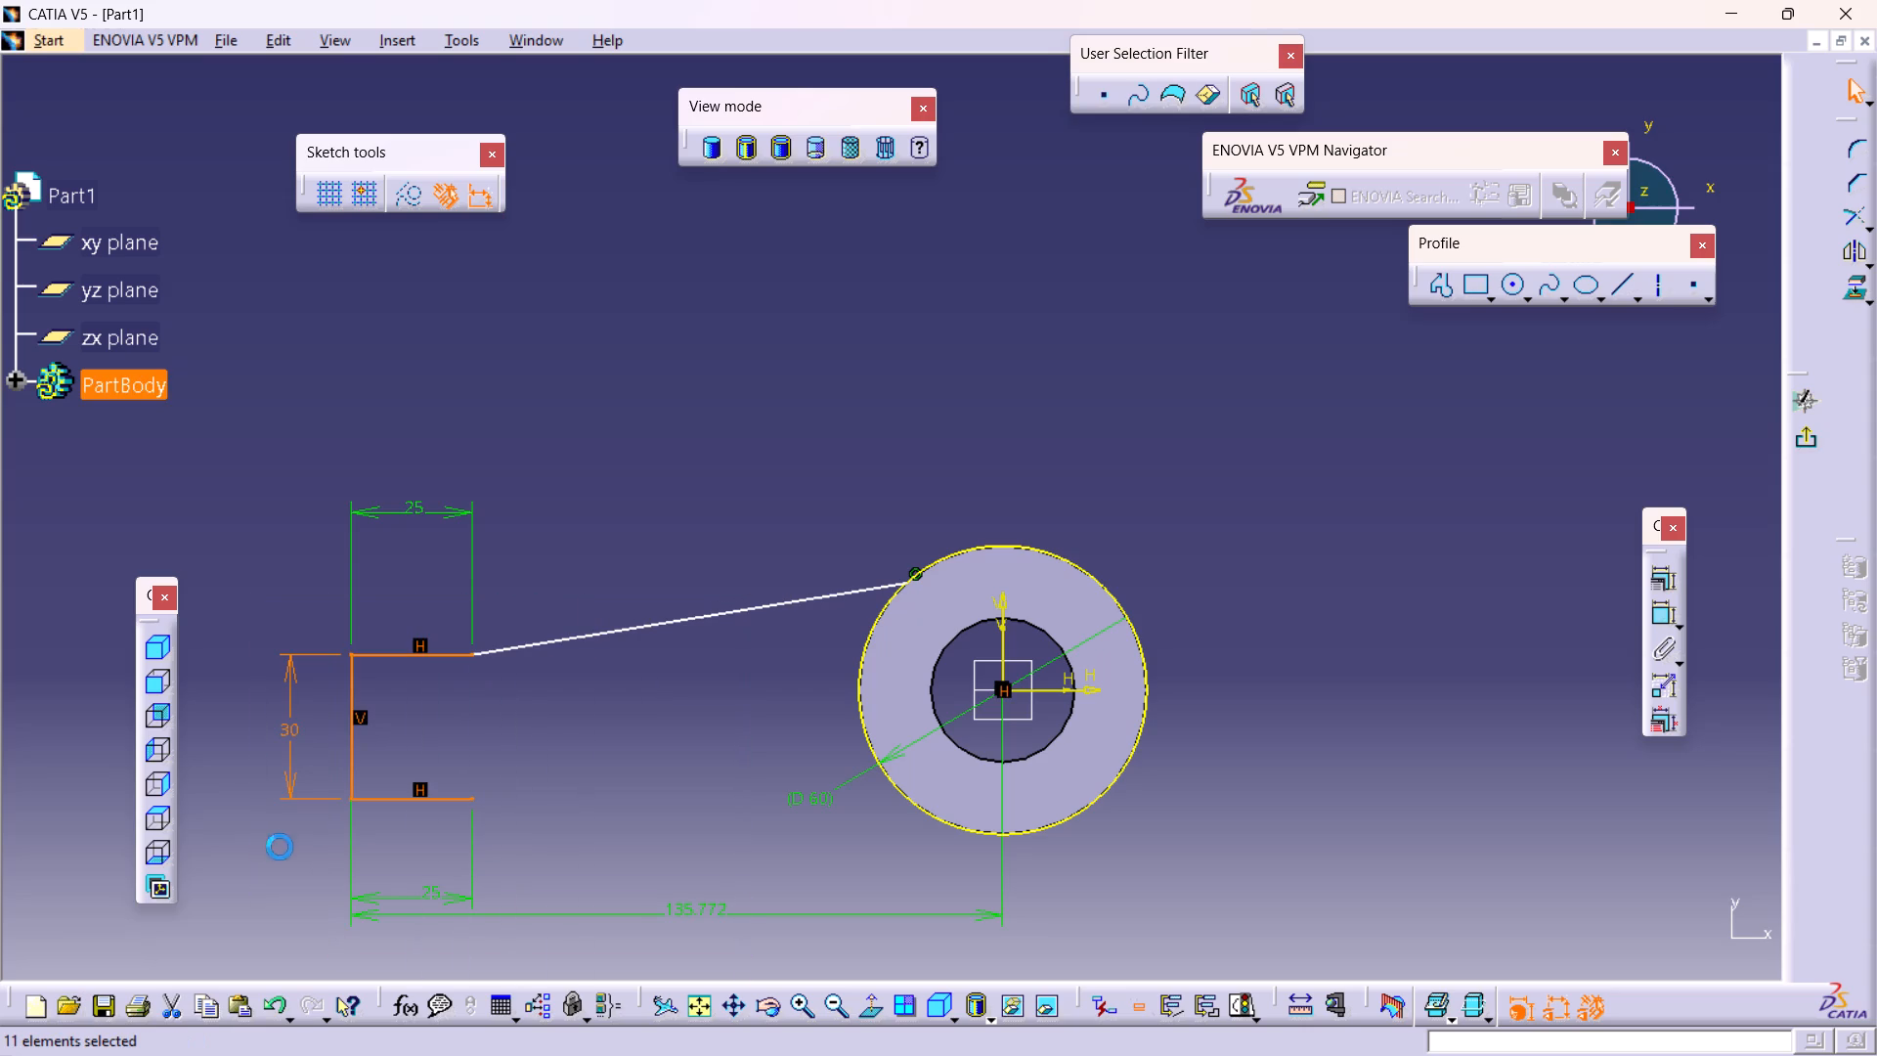
pyautogui.press('Delete')
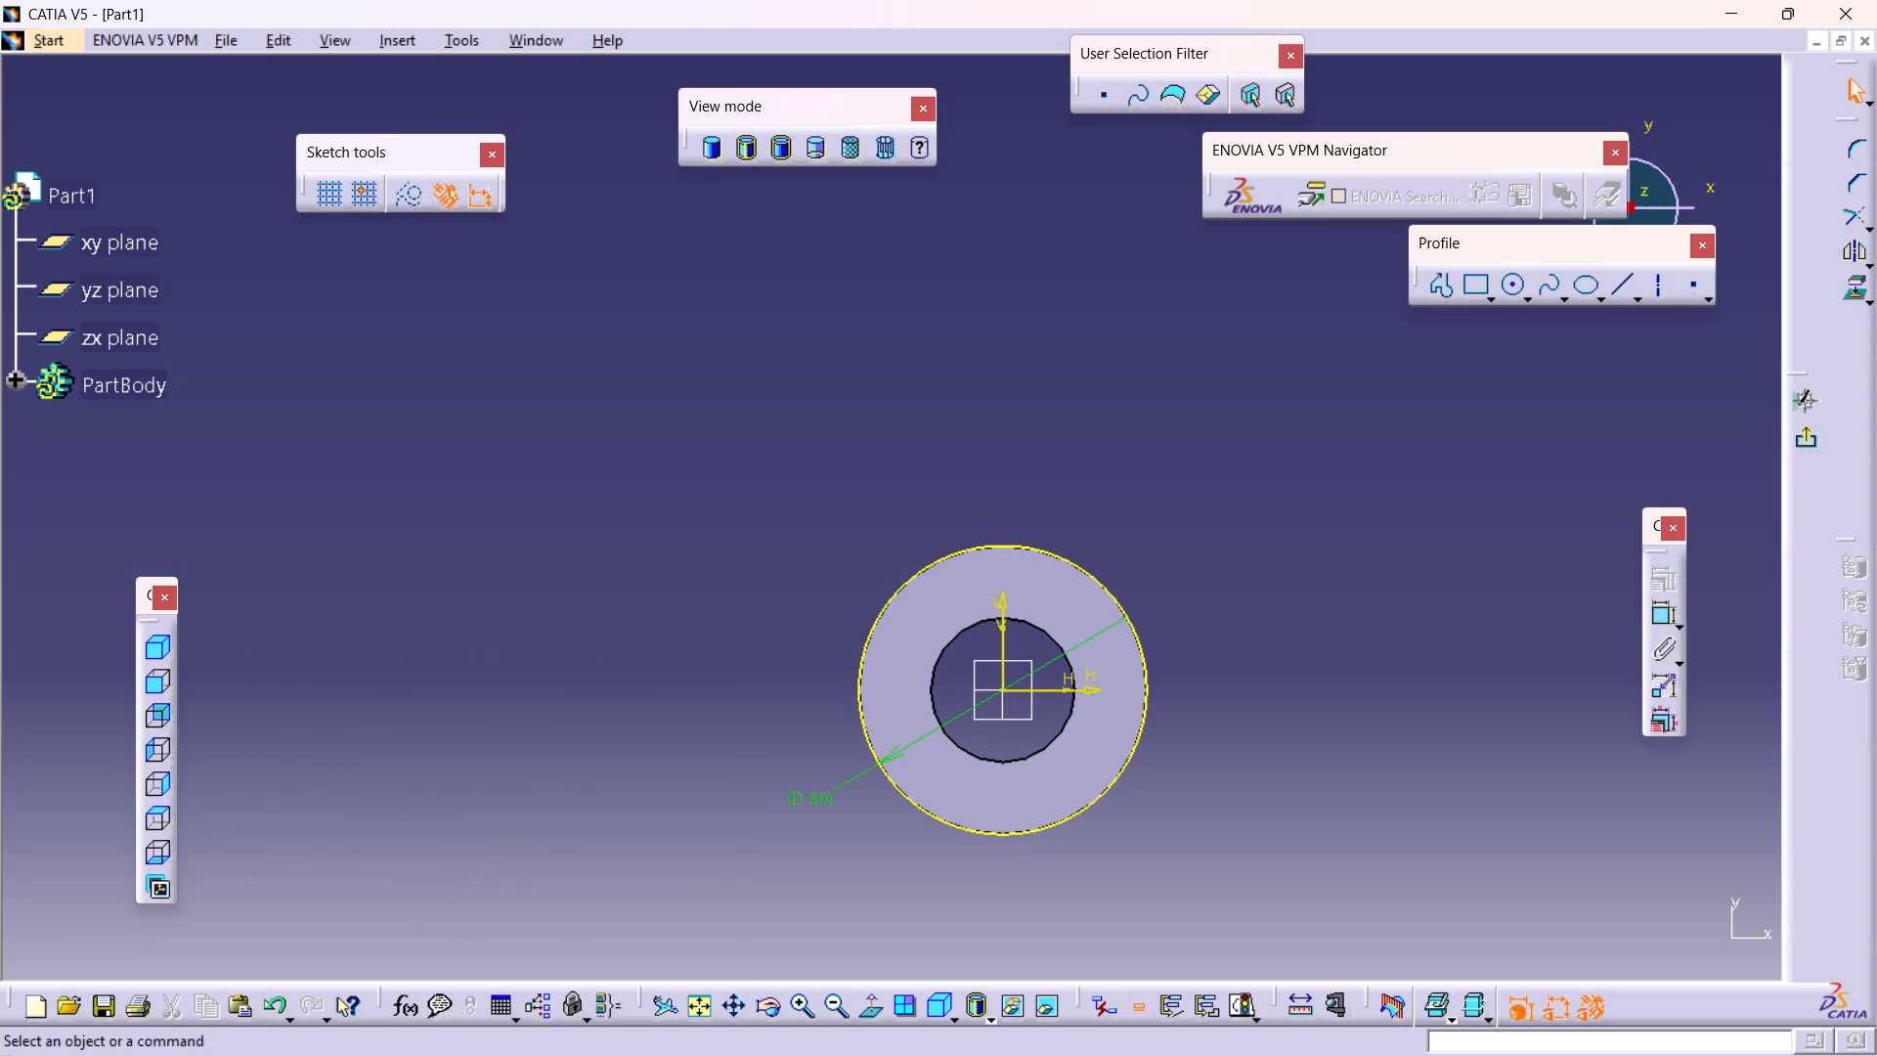
pyautogui.click(967, 721)
pyautogui.press('Delete')
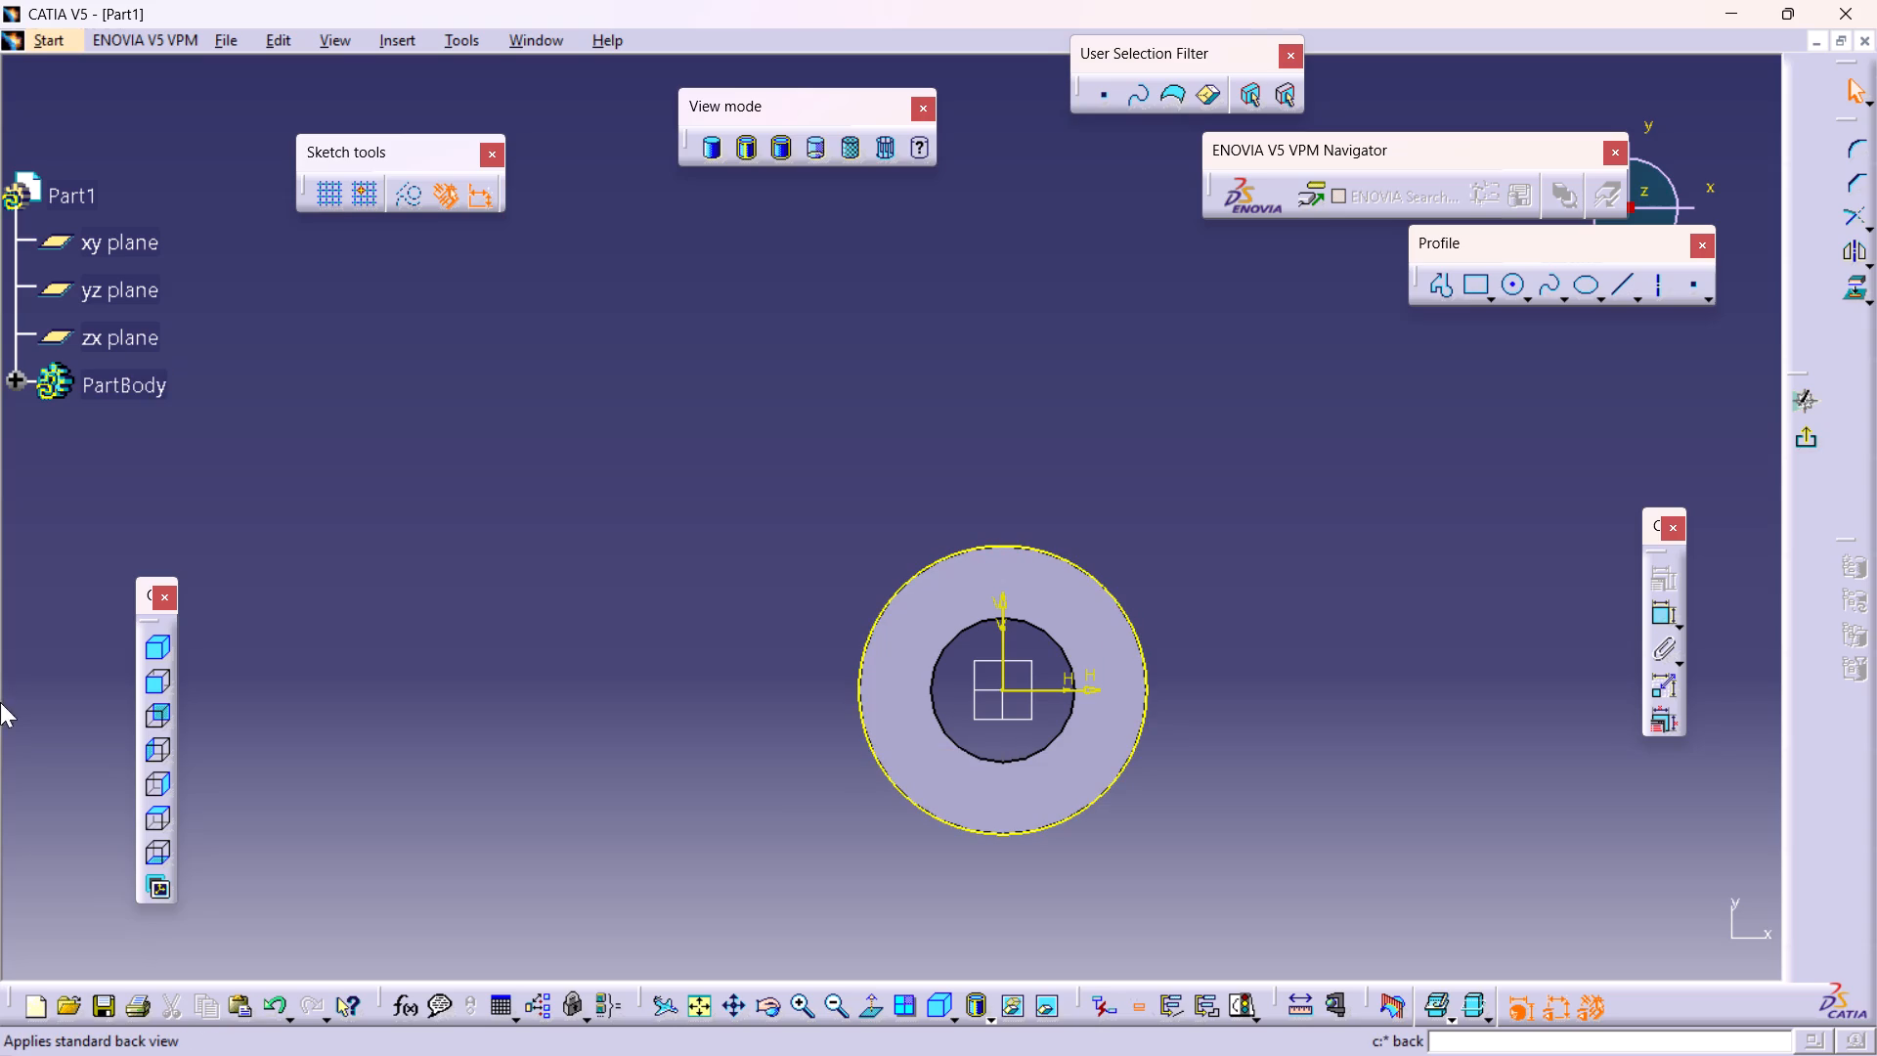
# Sketch an open five-line arm profile with a vertical end about 22 mm long, two horizontal lines about 43 mm long and two lines sloping towards the ring.
pyautogui.click(1446, 279)
pyautogui.doubleClick(1446, 279)
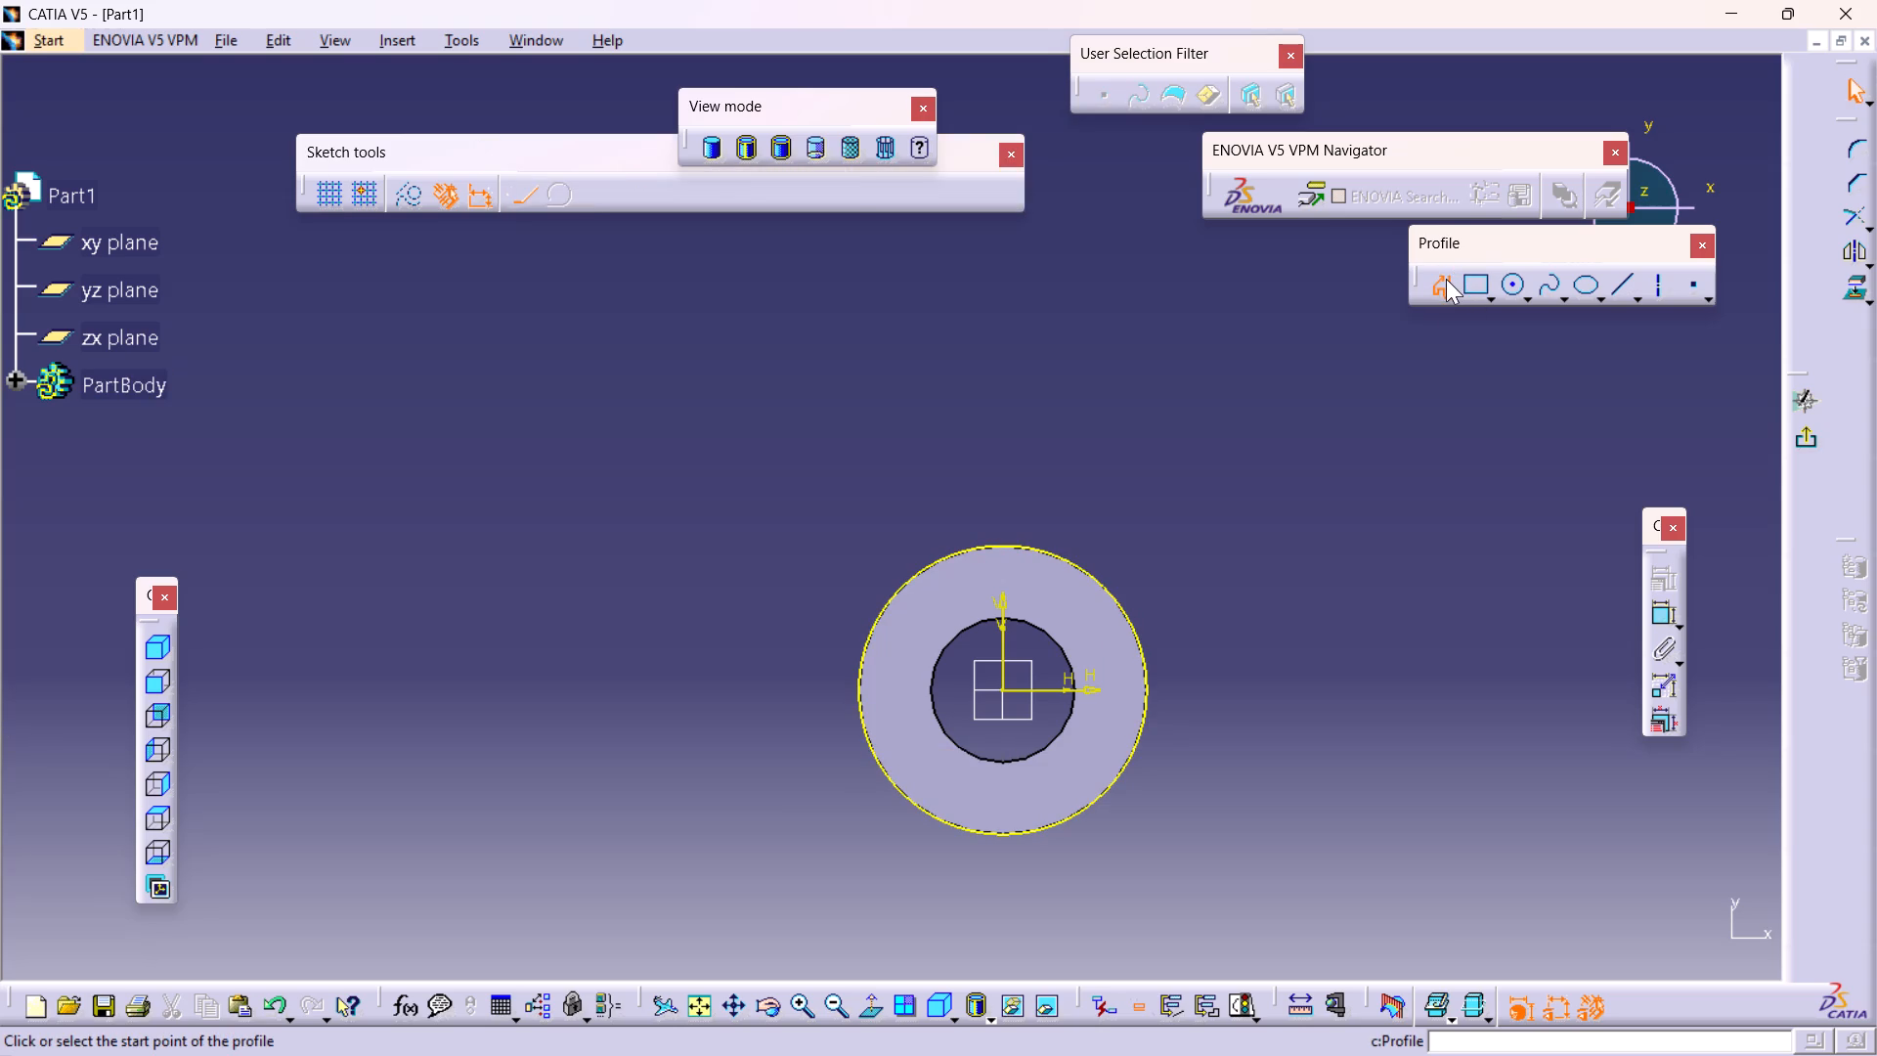
pyautogui.click(993, 533)
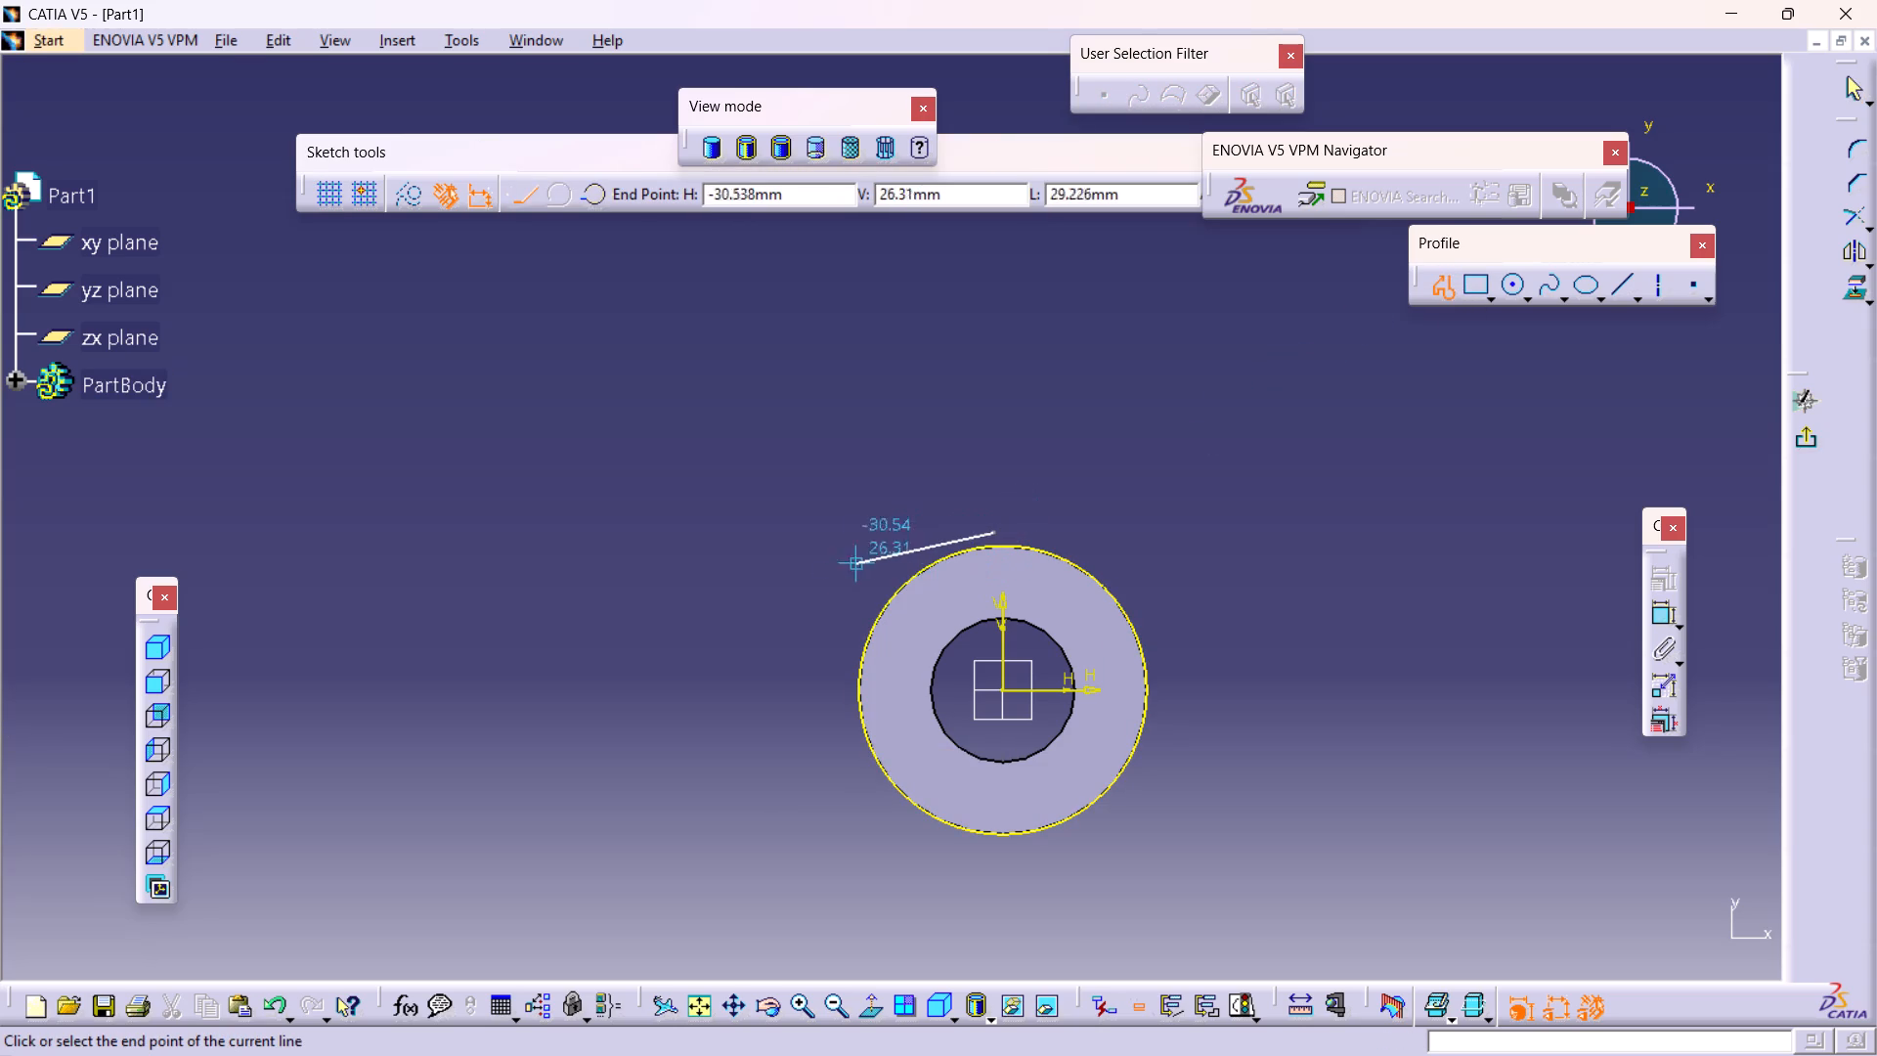
pyautogui.click(647, 620)
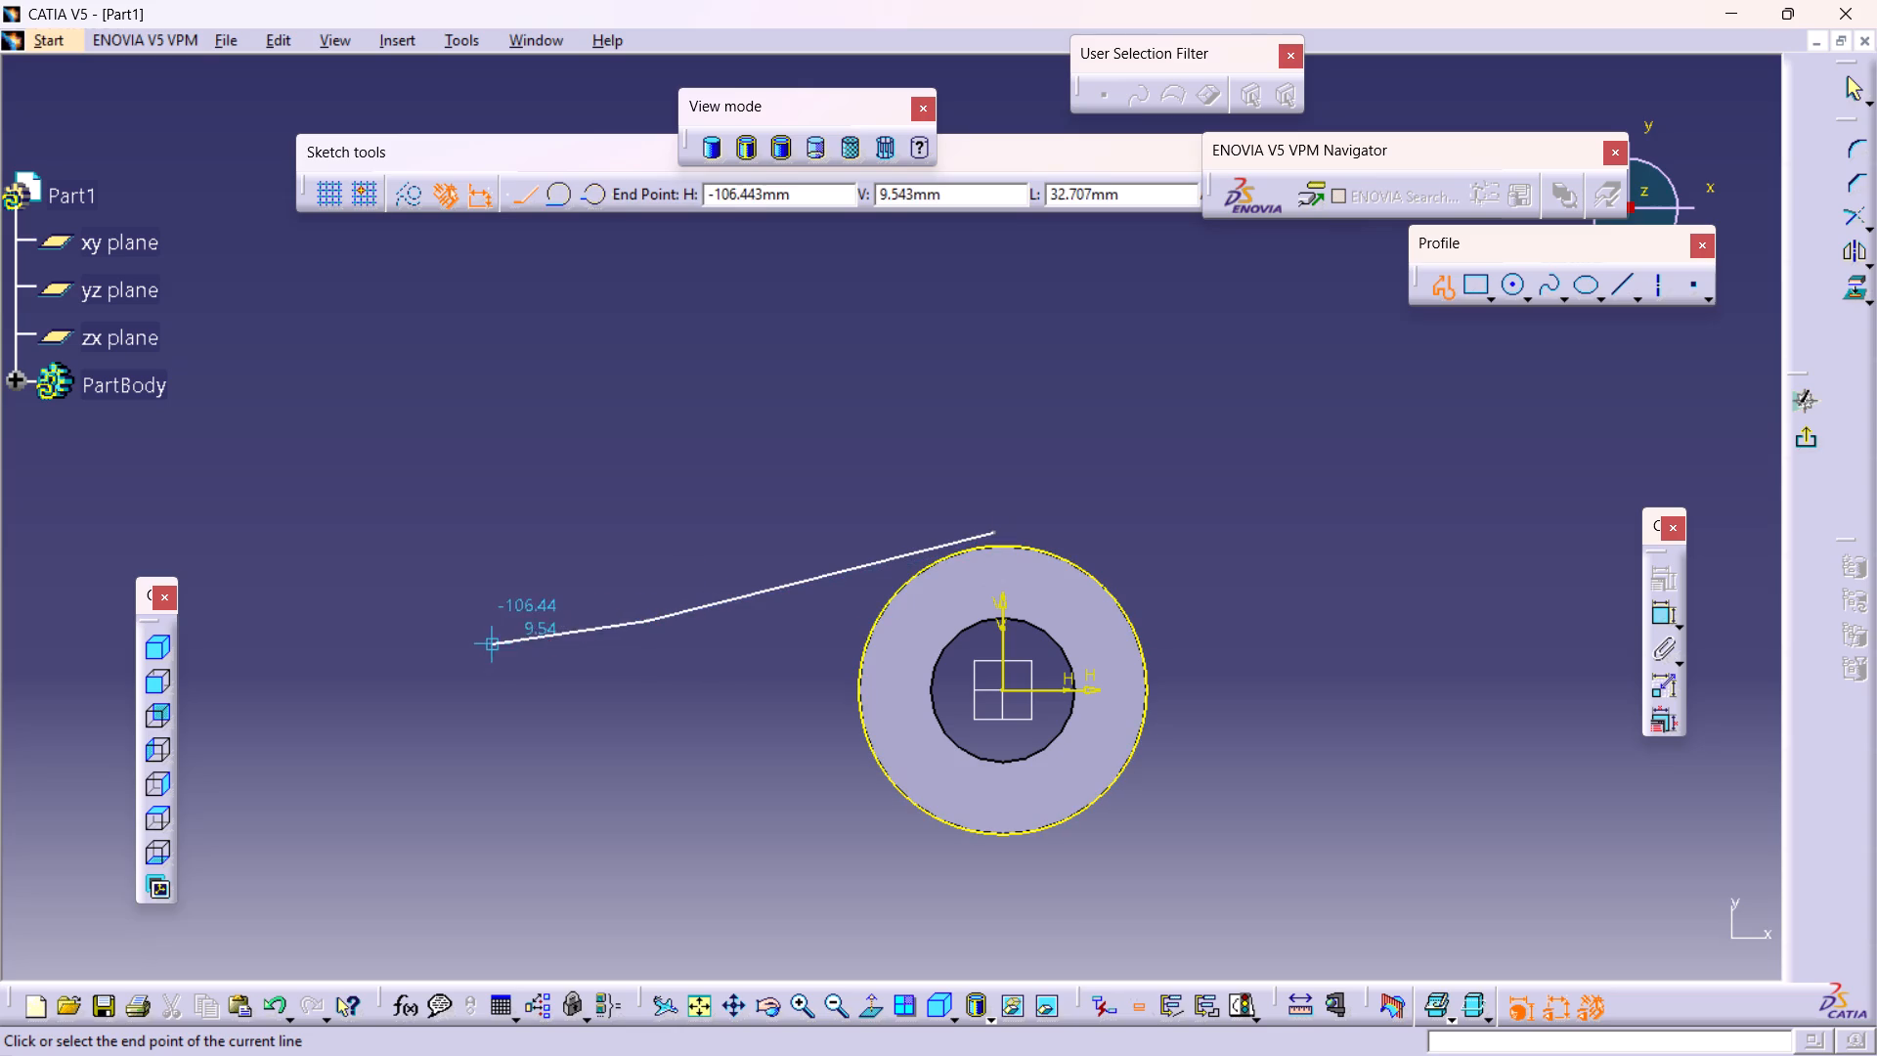
pyautogui.click(441, 617)
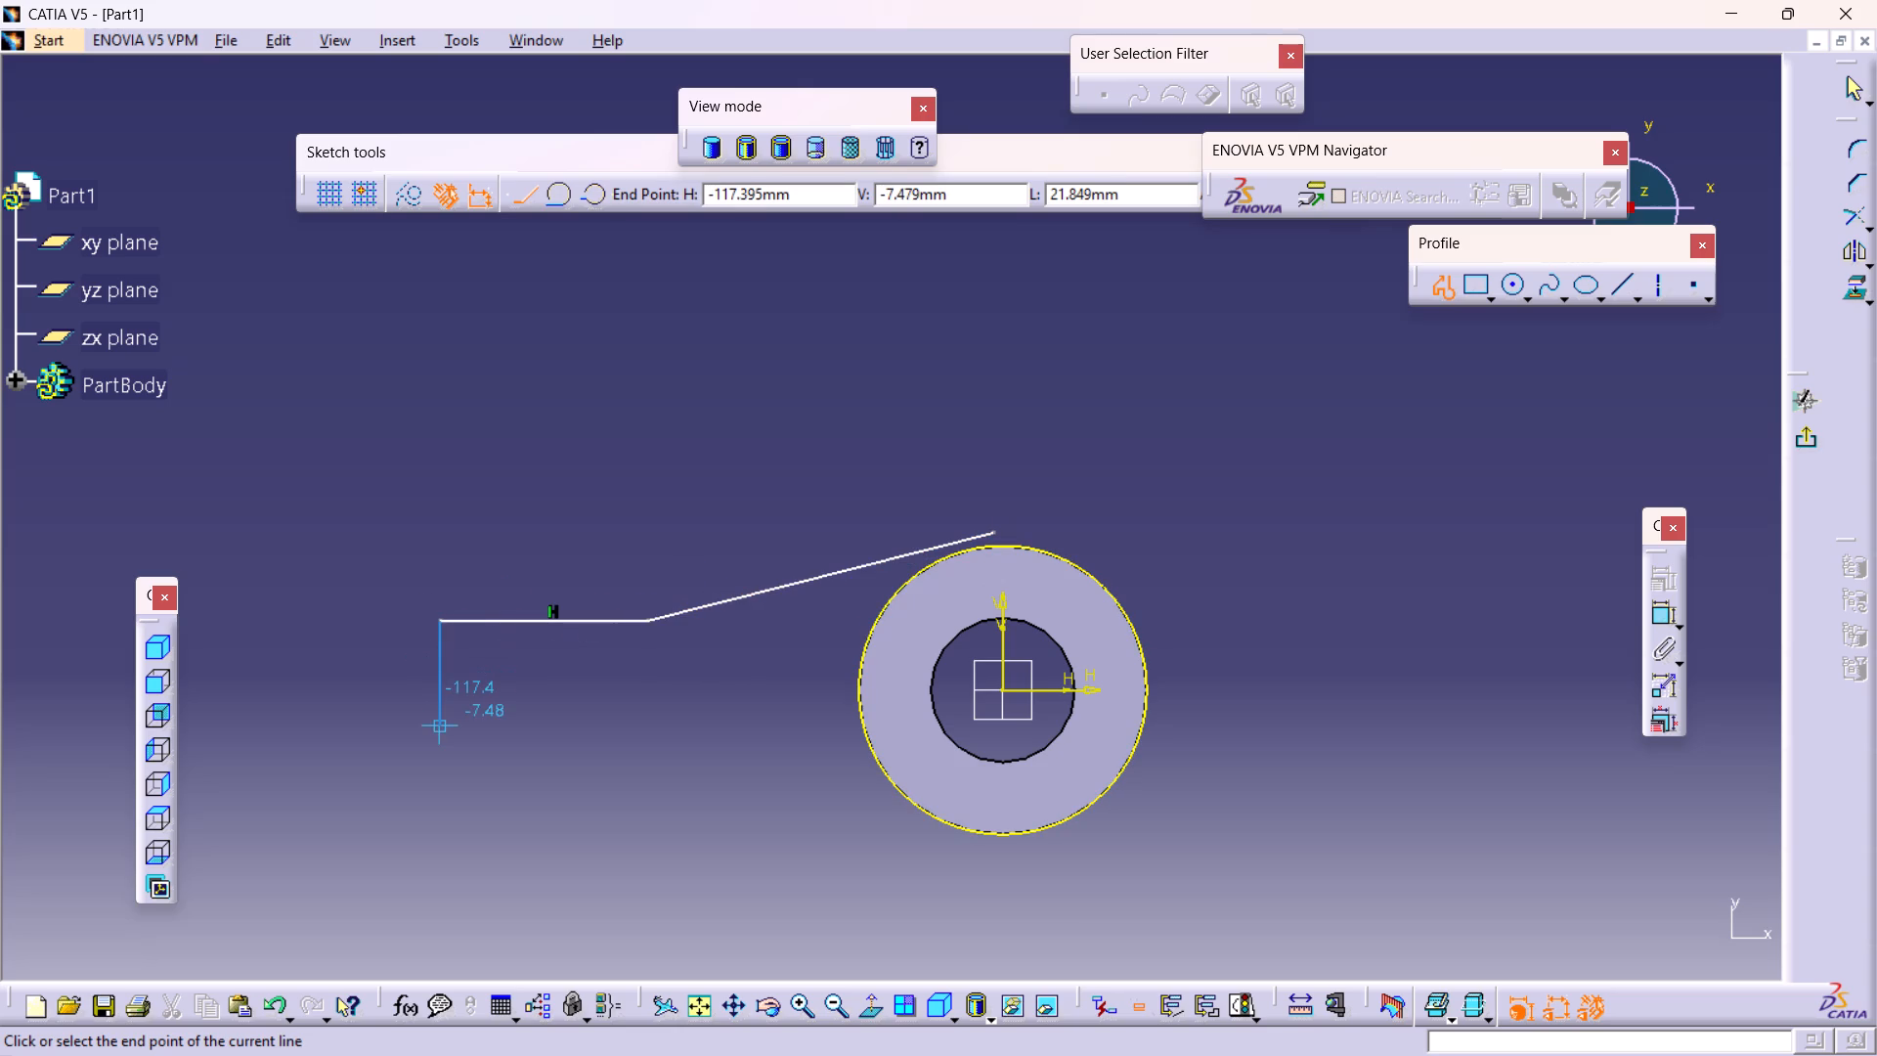
pyautogui.click(441, 728)
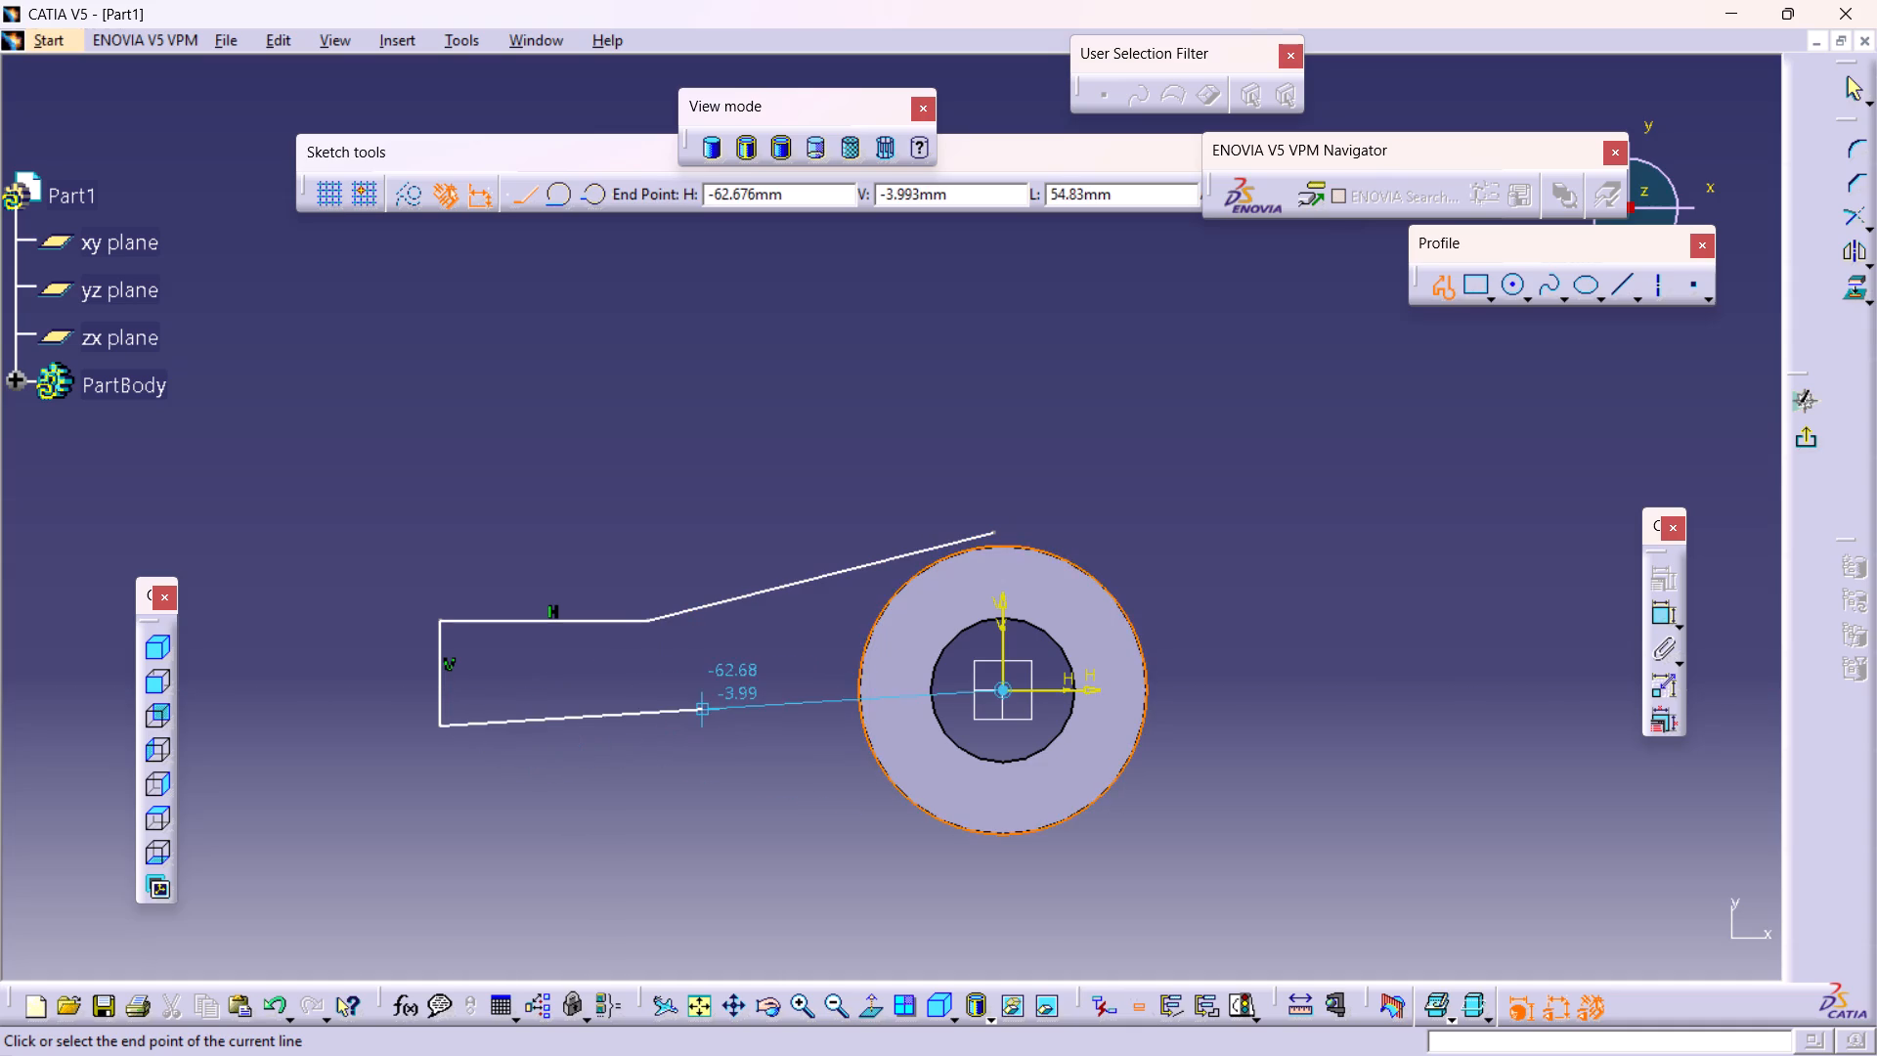
pyautogui.click(652, 730)
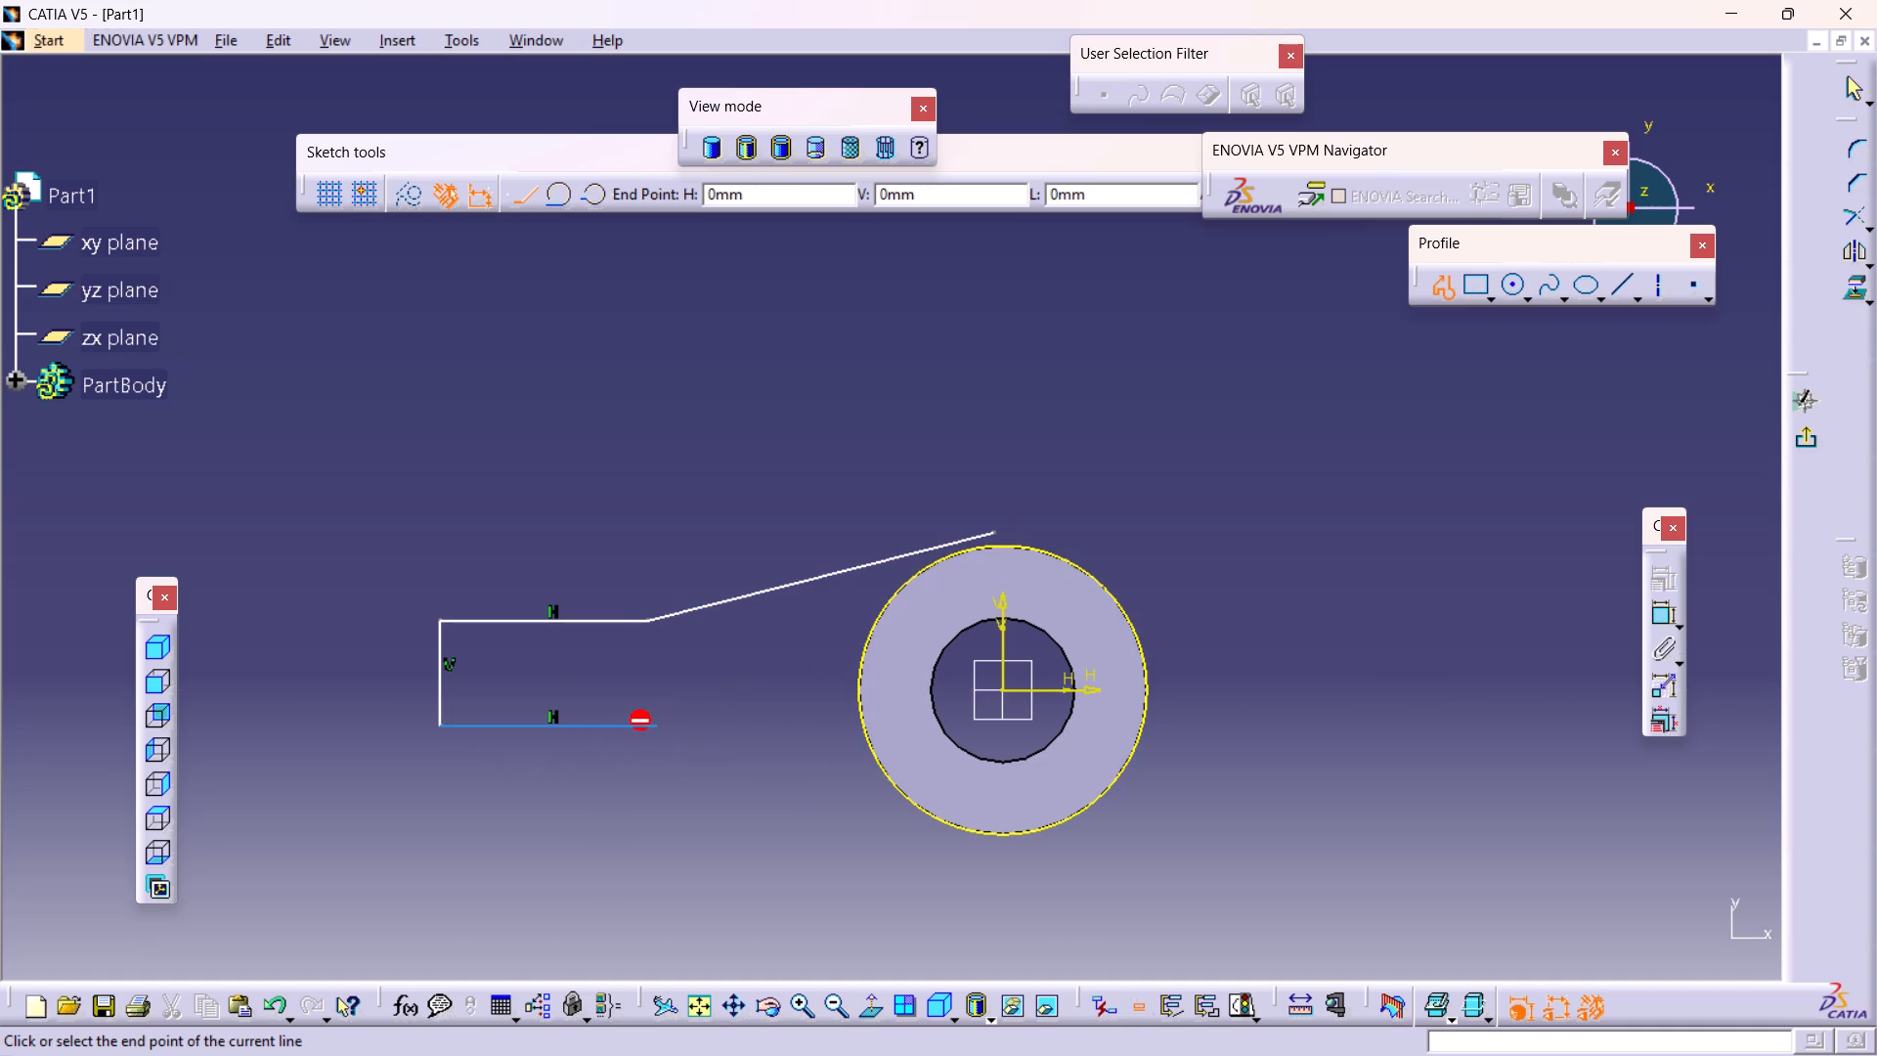
pyautogui.click(841, 834)
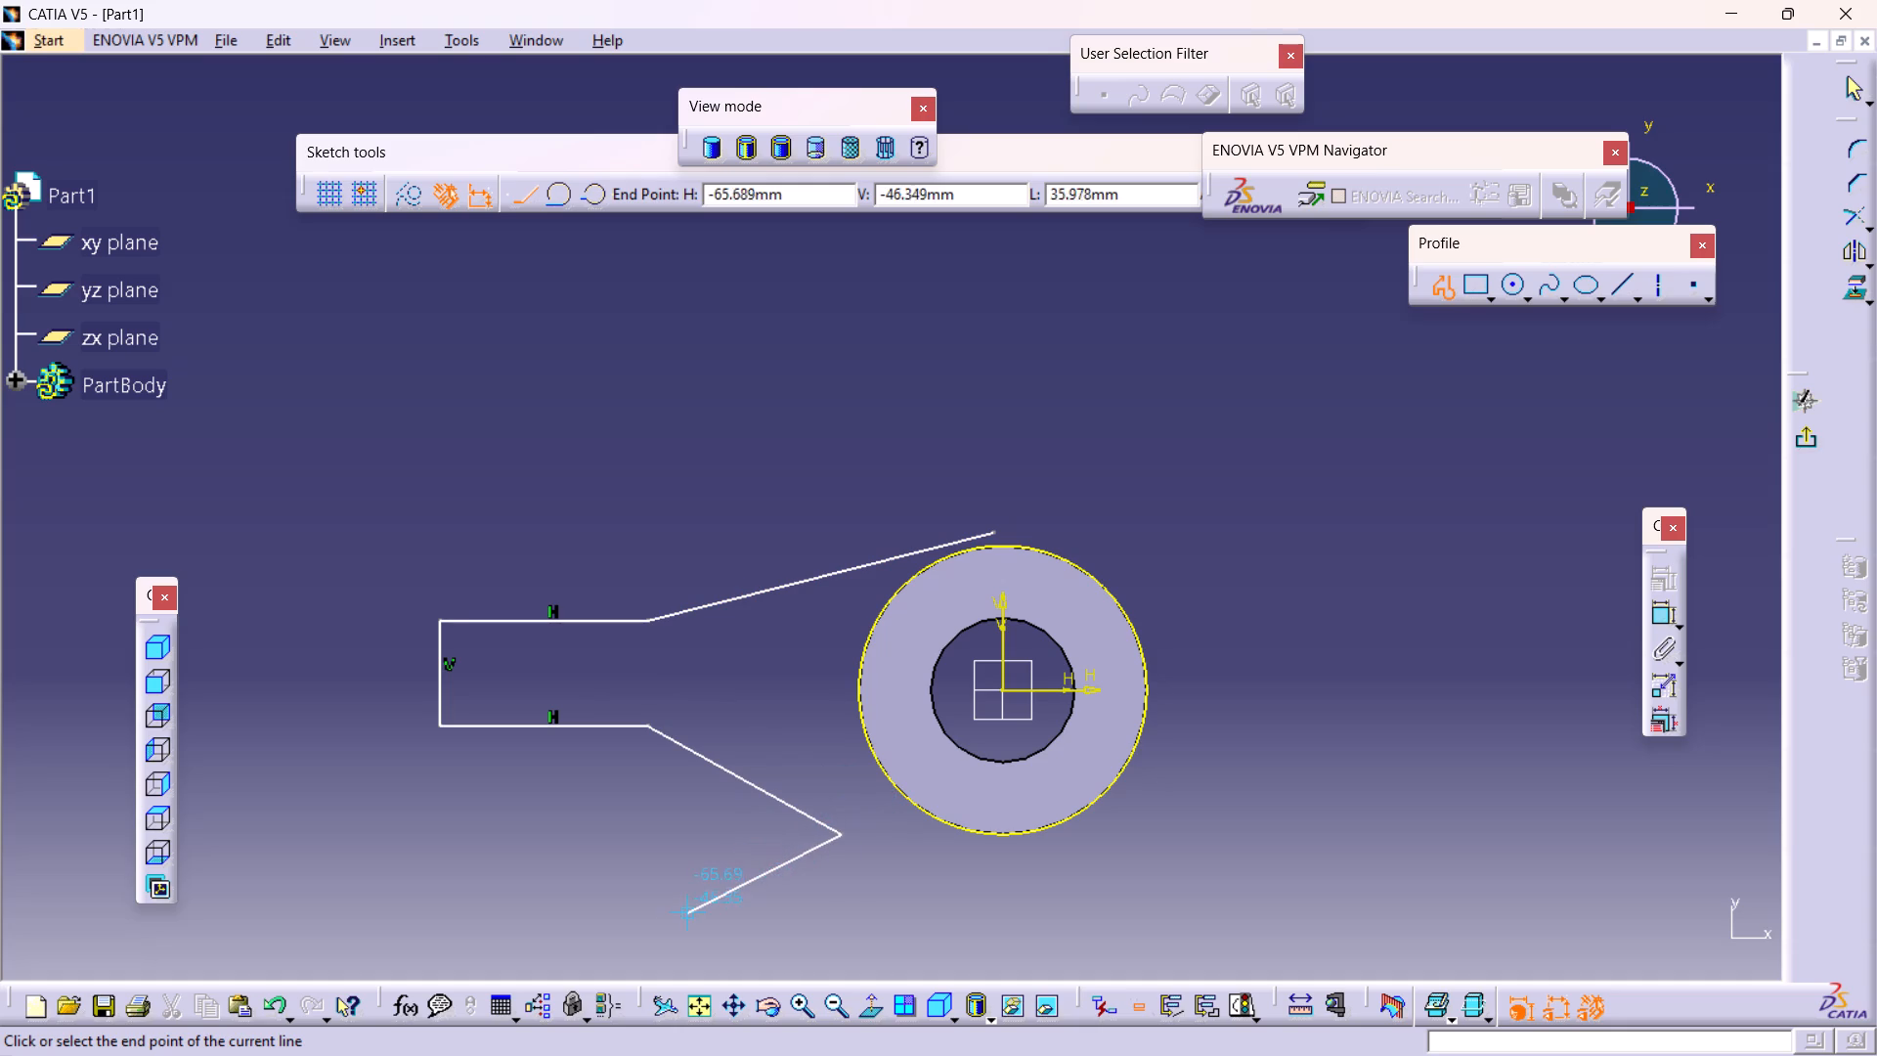
pyautogui.press('Escape')
pyautogui.press('Escape')
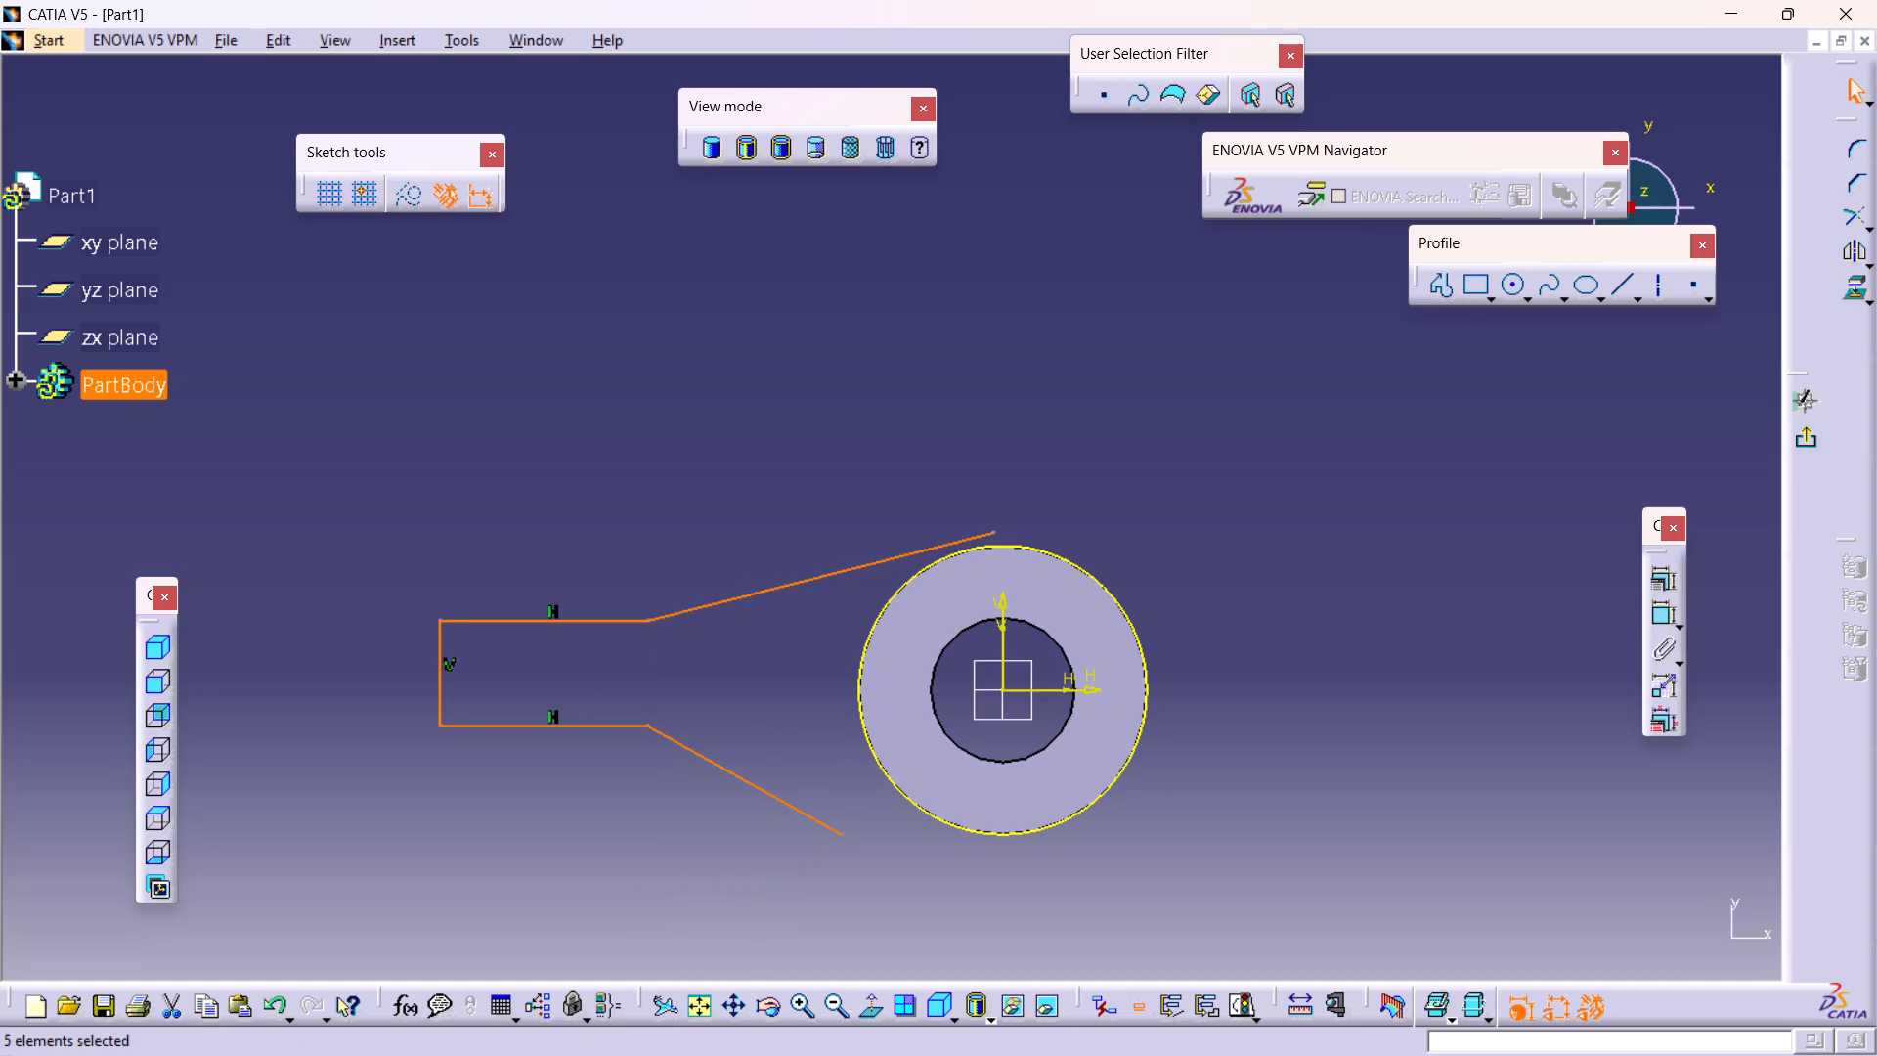
pyautogui.click(1080, 505)
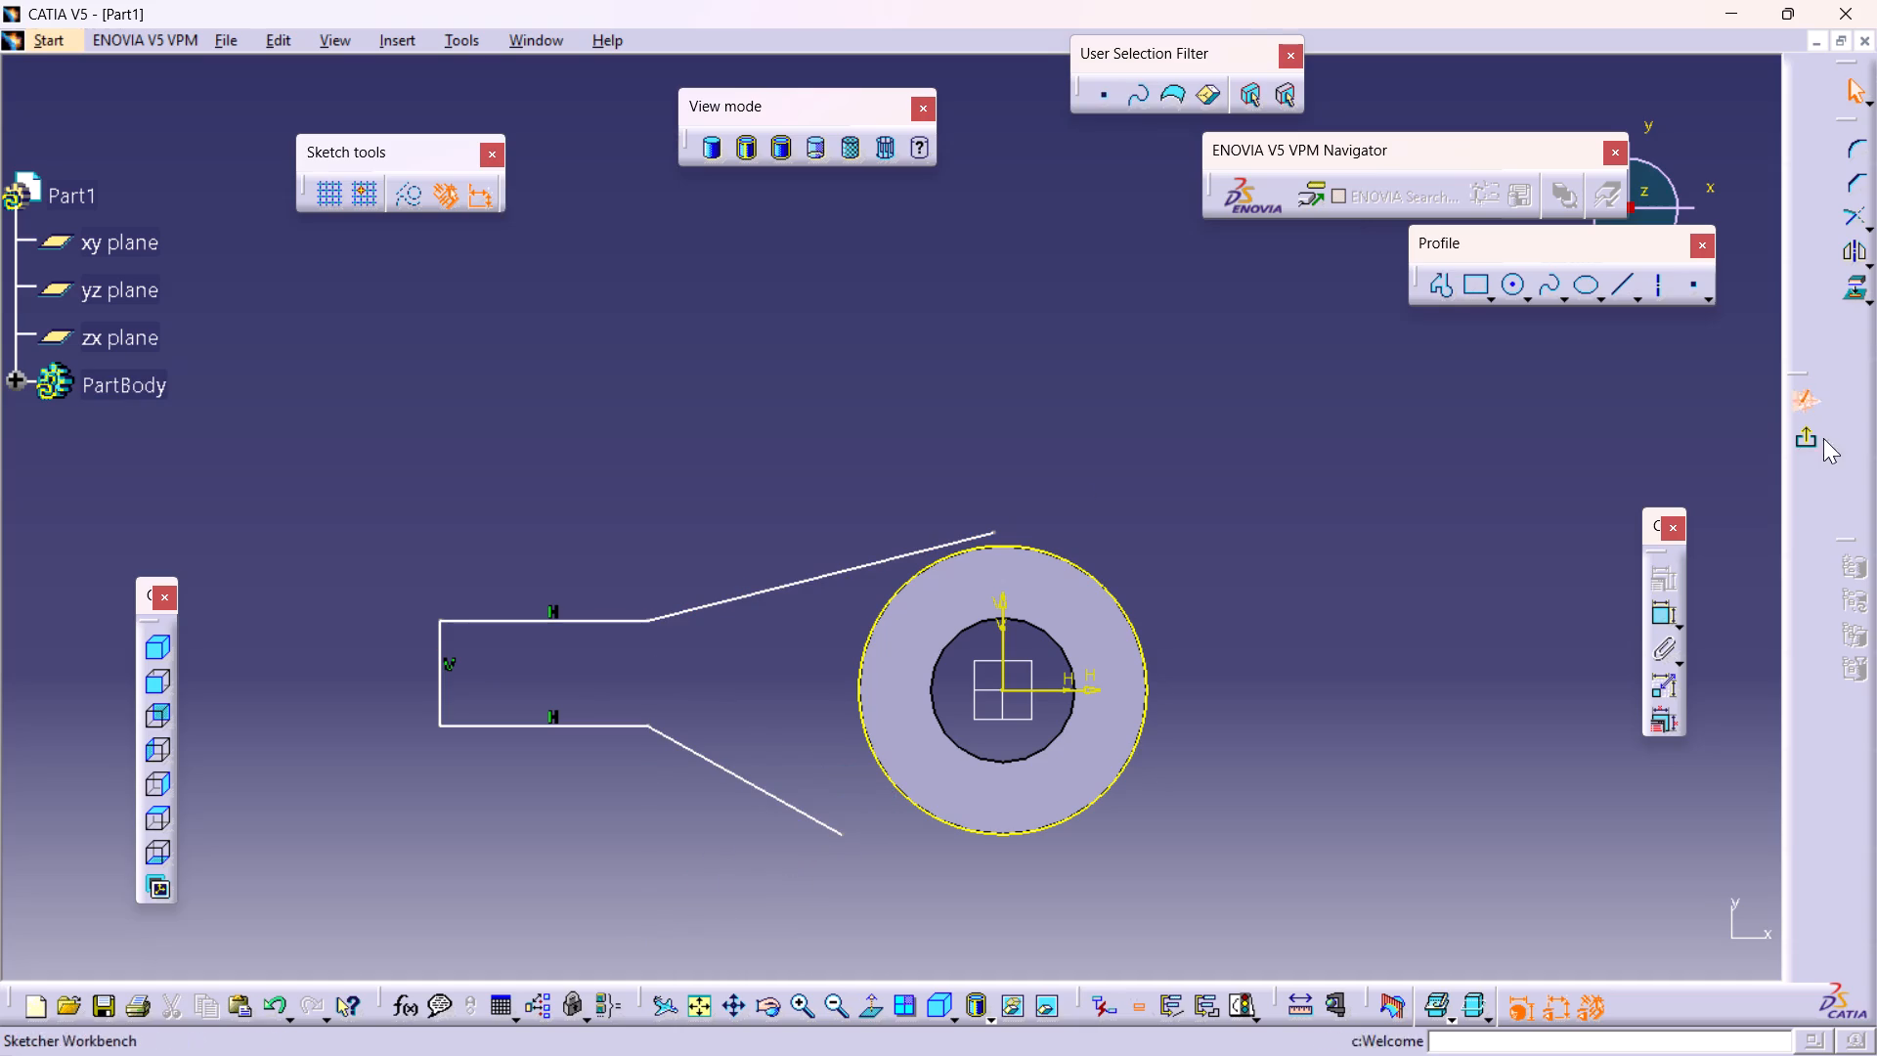
# Dimension the length of the arm's vertical end line, placing the dimension outside the profile.
pyautogui.doubleClick(1663, 611)
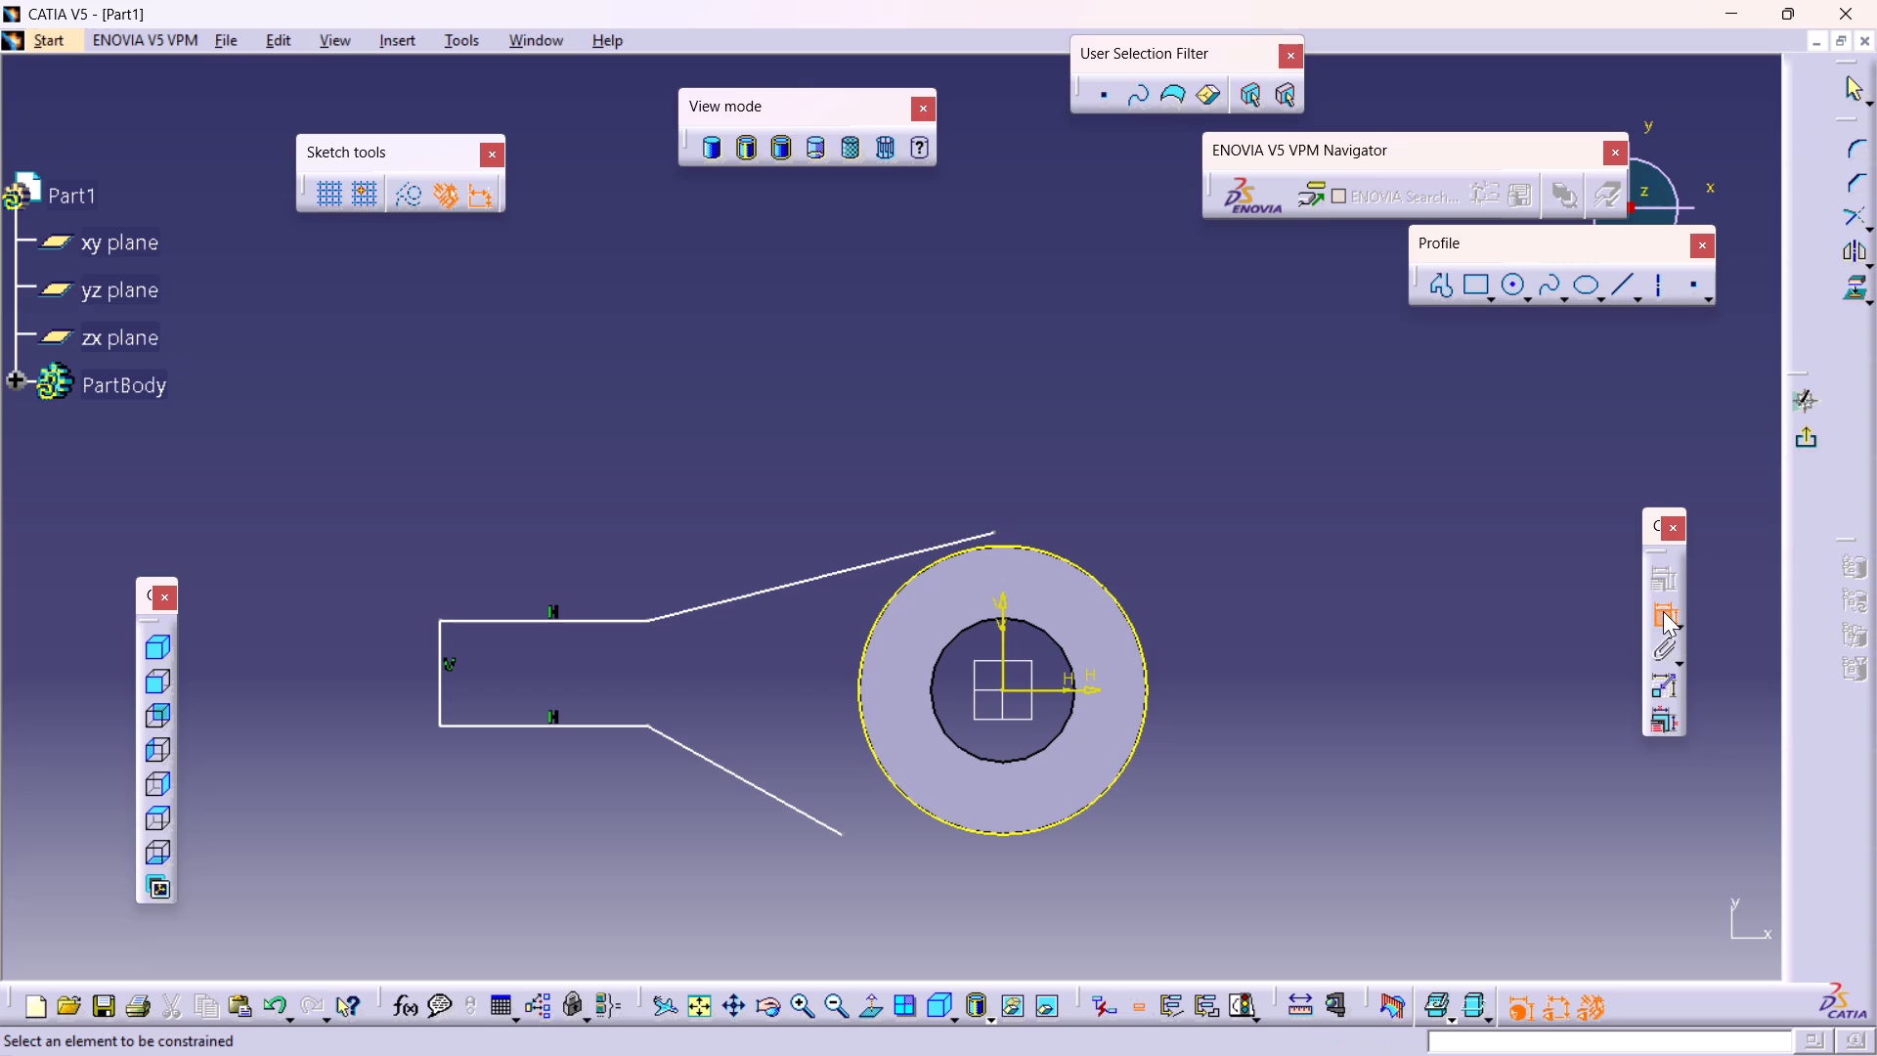
pyautogui.click(450, 669)
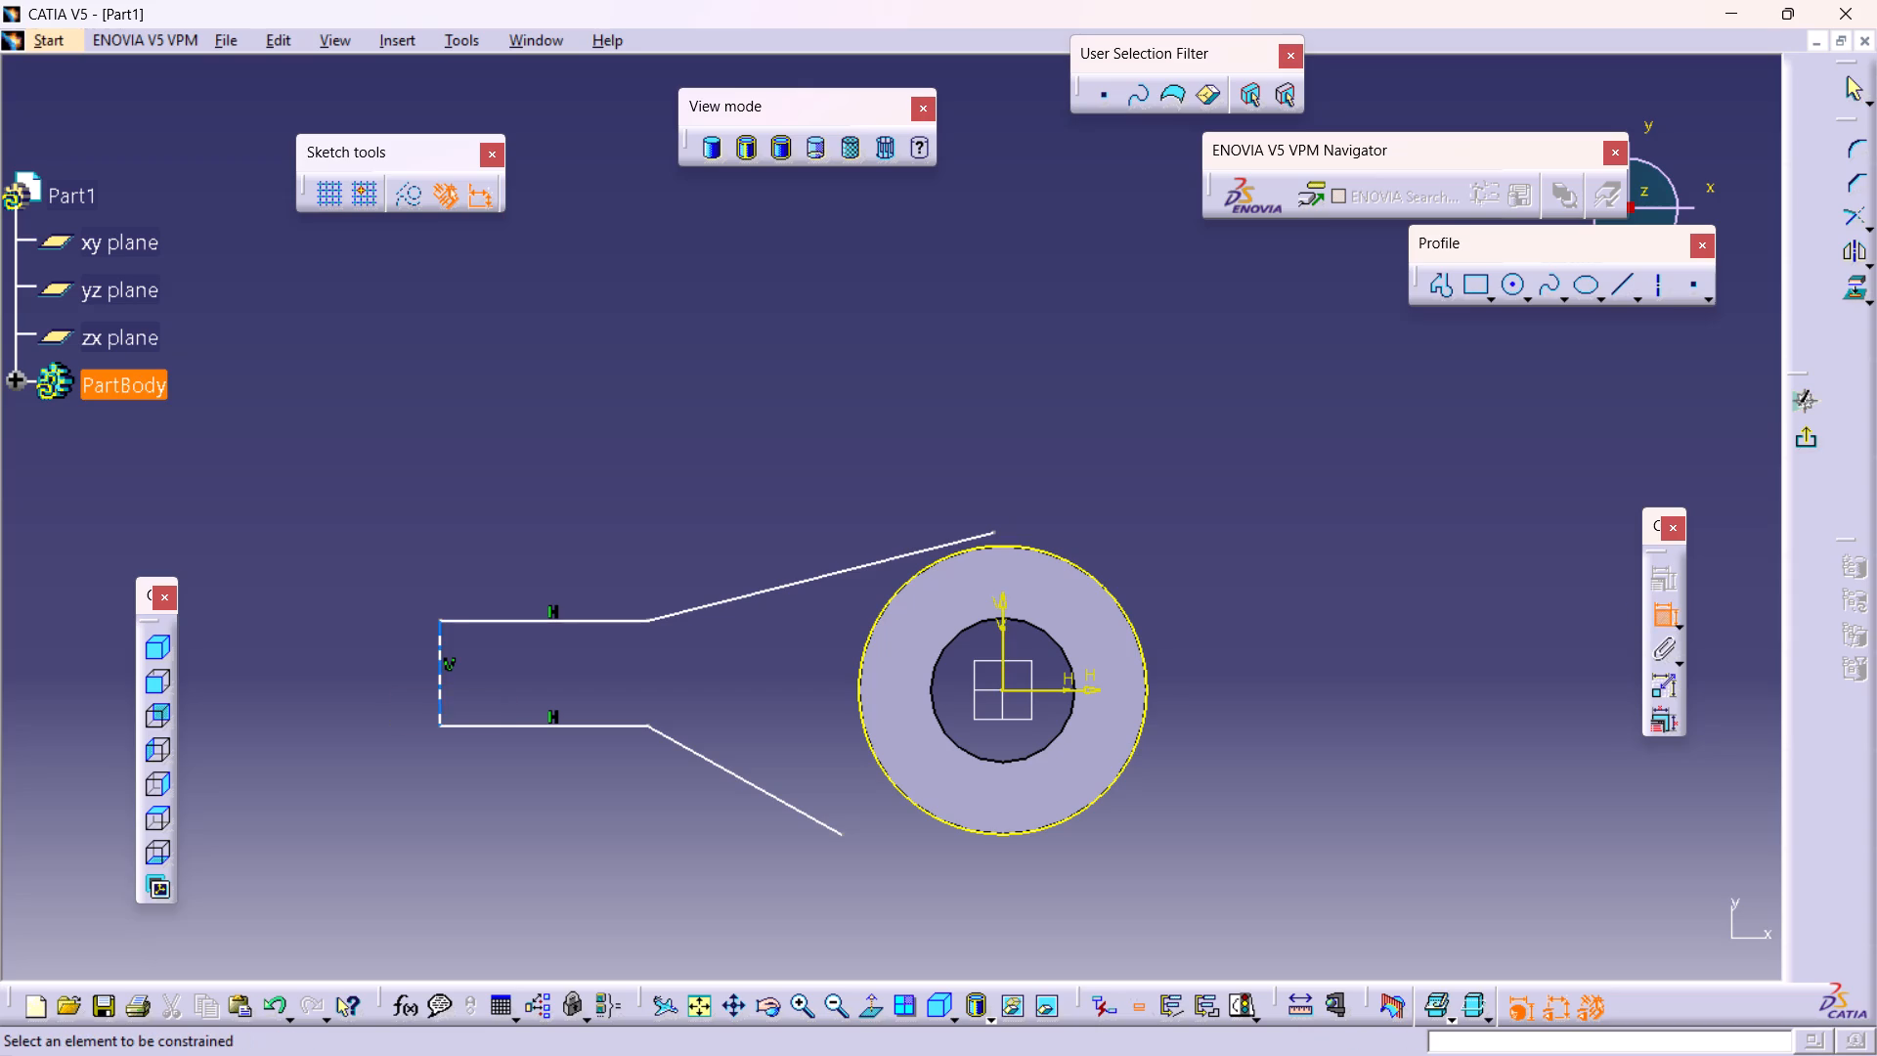
pyautogui.click(440, 698)
pyautogui.click(365, 716)
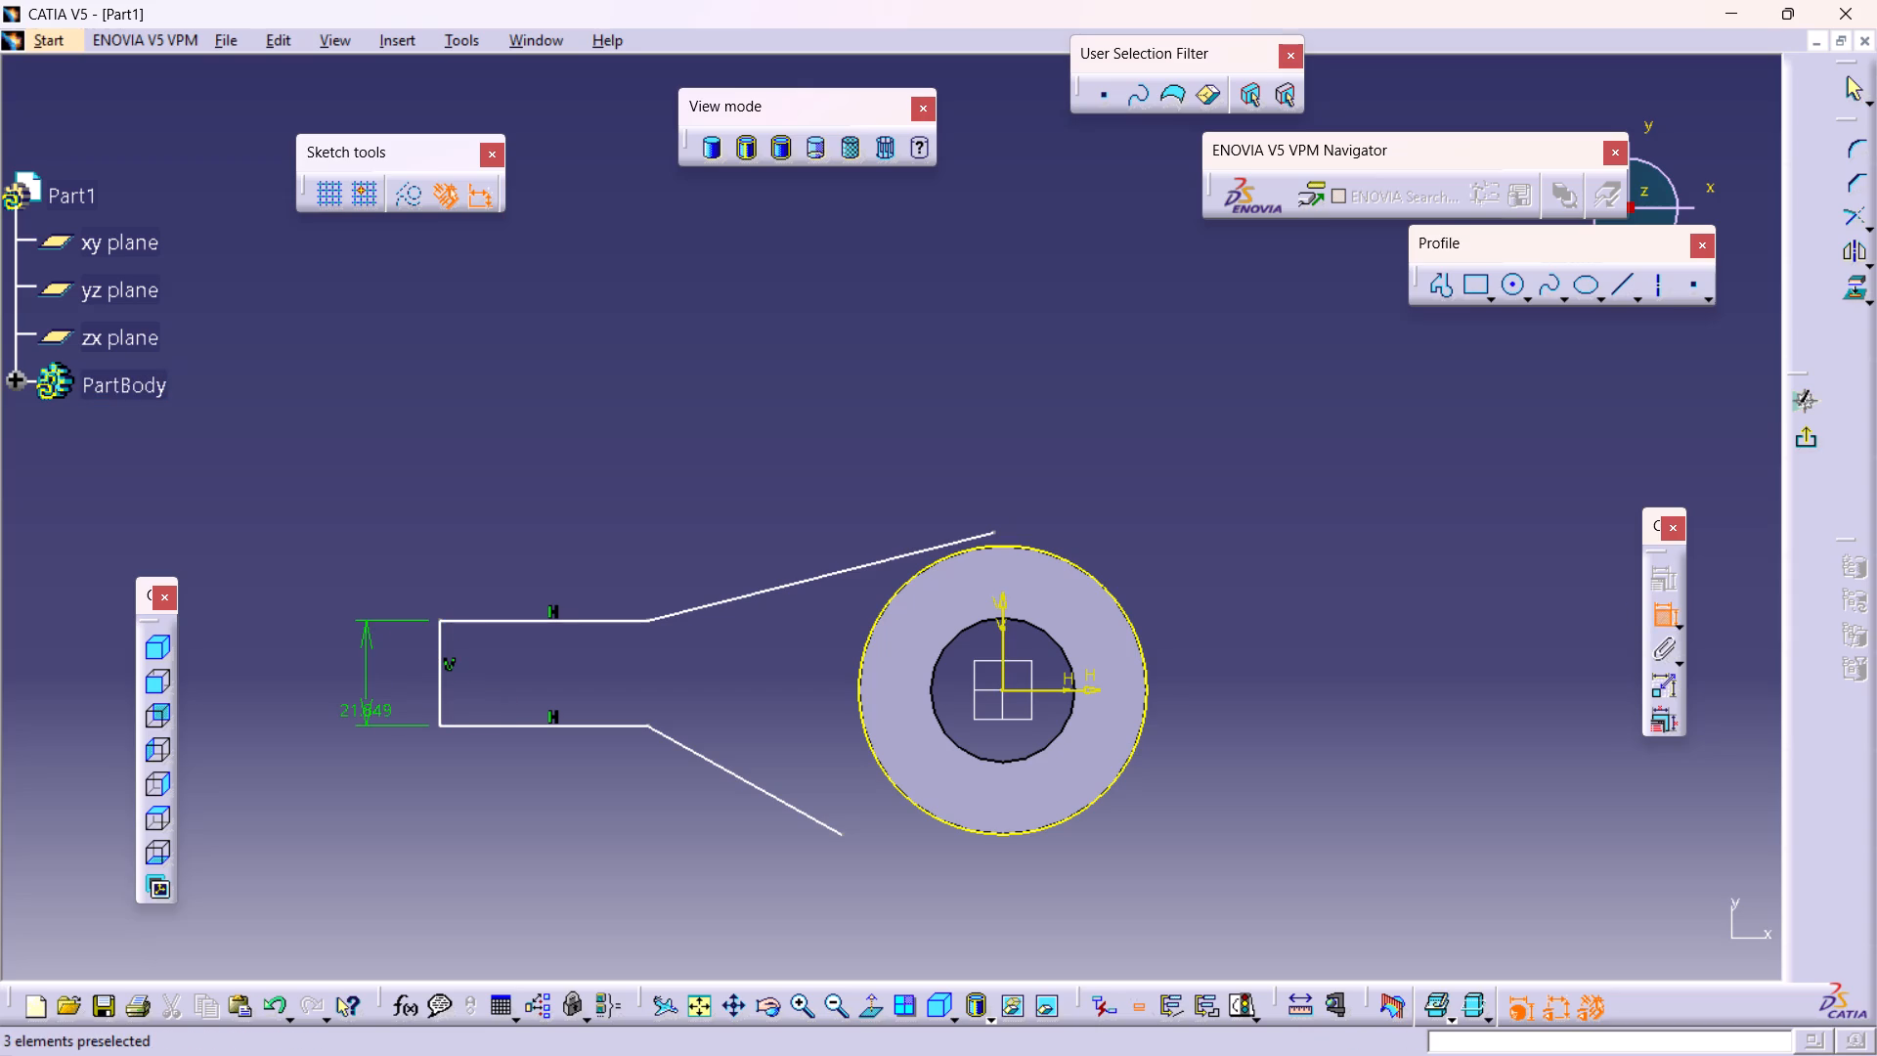
# Dimension the length of the arm's upper horizontal line, placing the dimension above the profile.
pyautogui.click(516, 616)
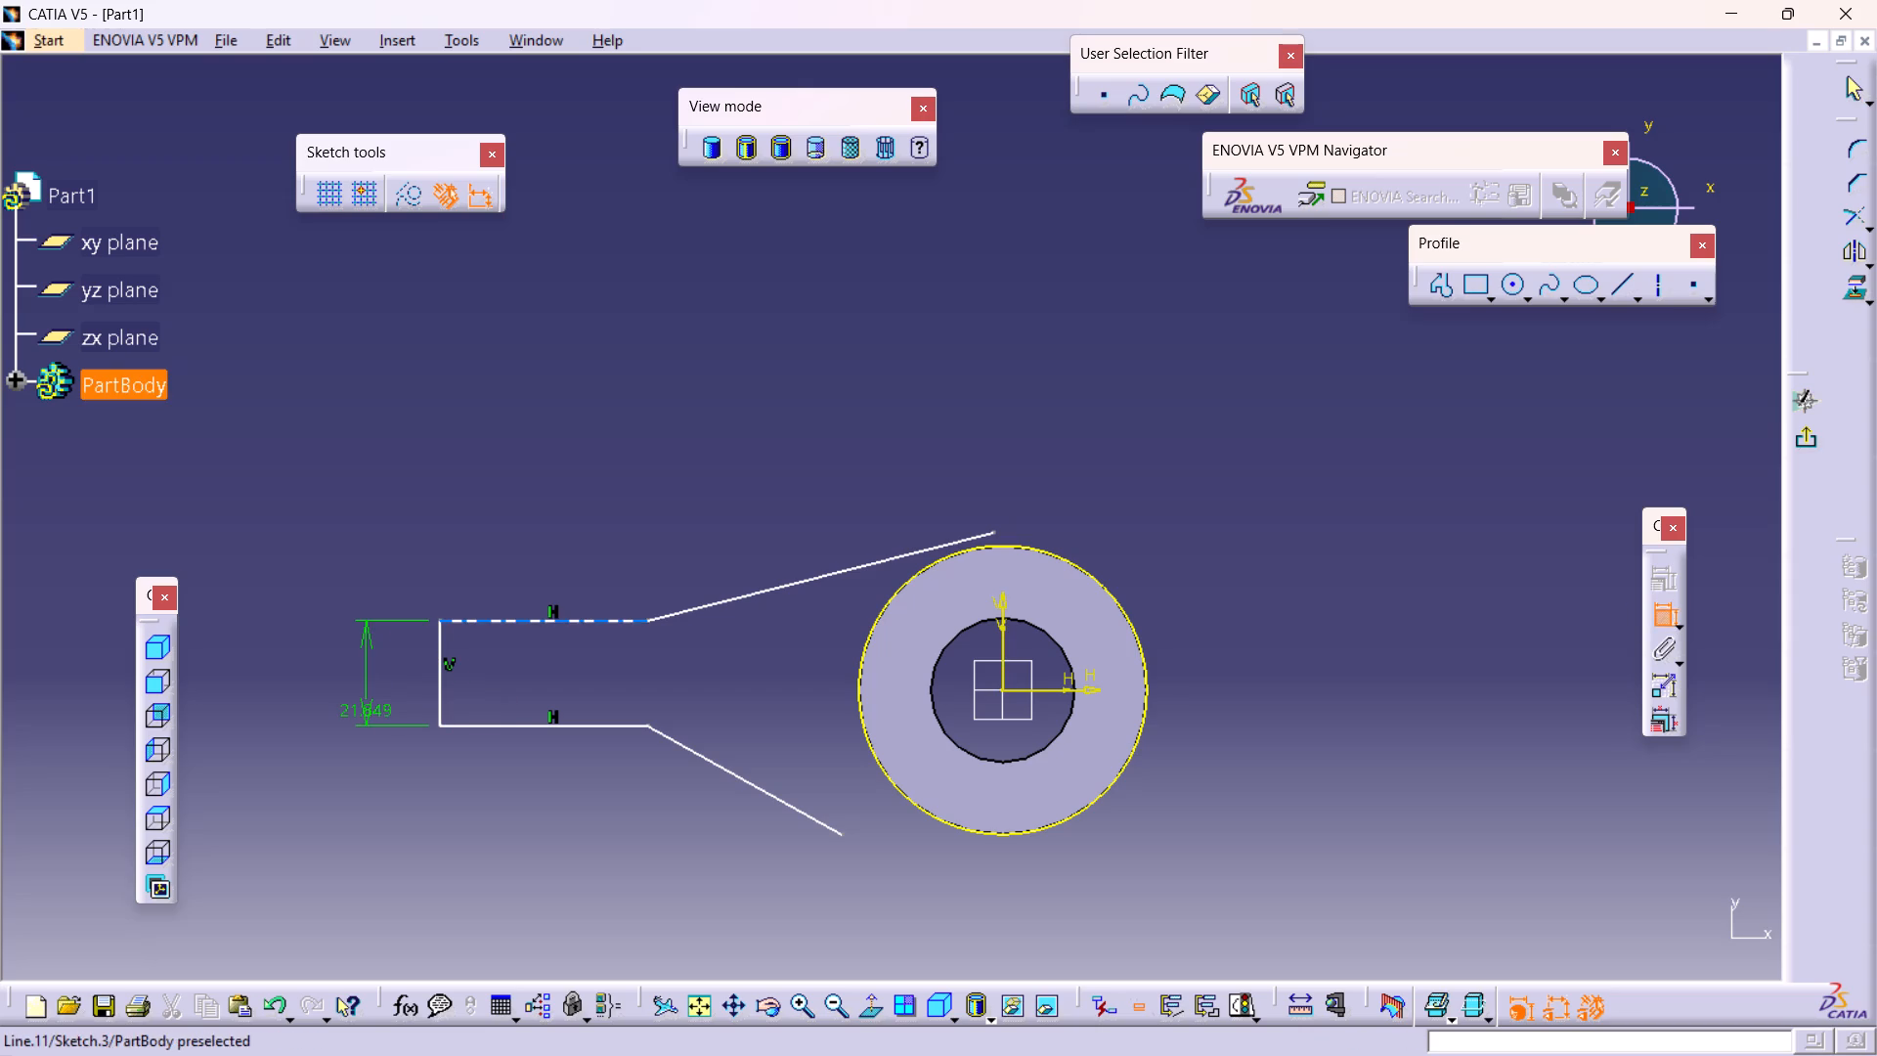
pyautogui.click(513, 620)
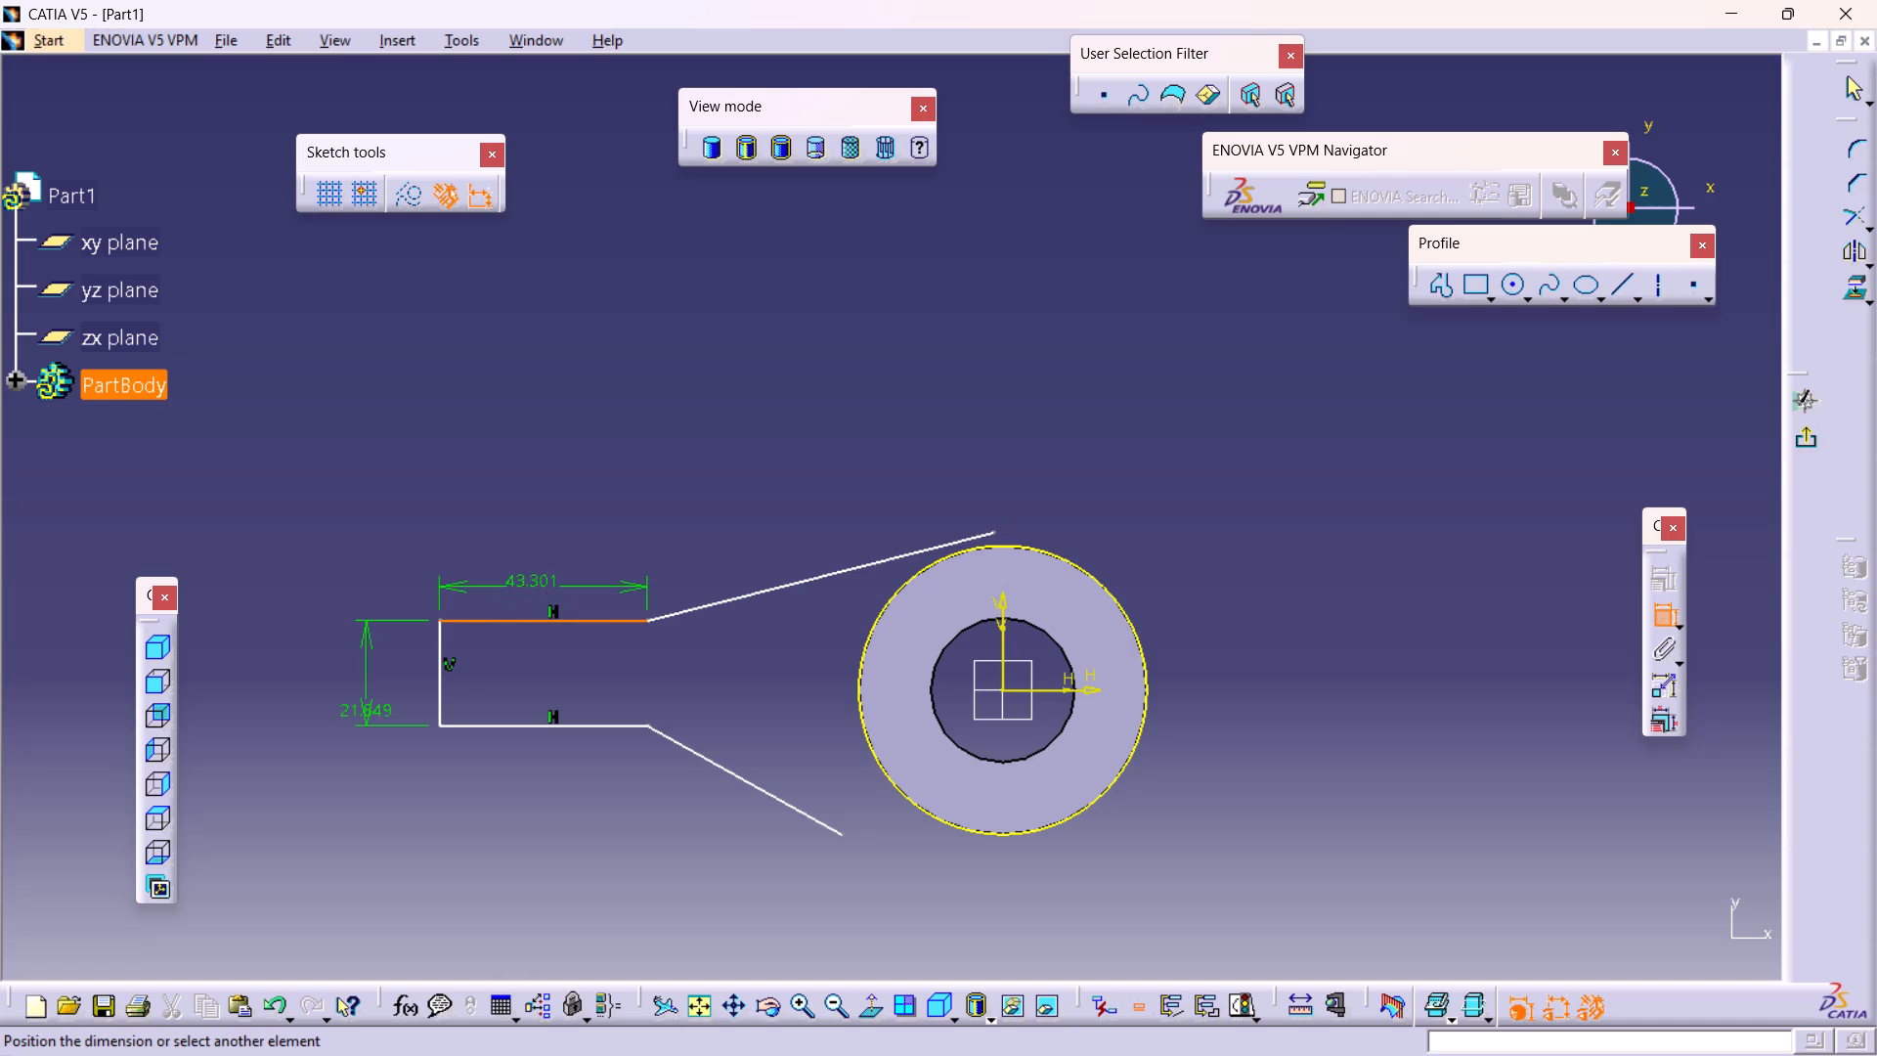
pyautogui.doubleClick(533, 588)
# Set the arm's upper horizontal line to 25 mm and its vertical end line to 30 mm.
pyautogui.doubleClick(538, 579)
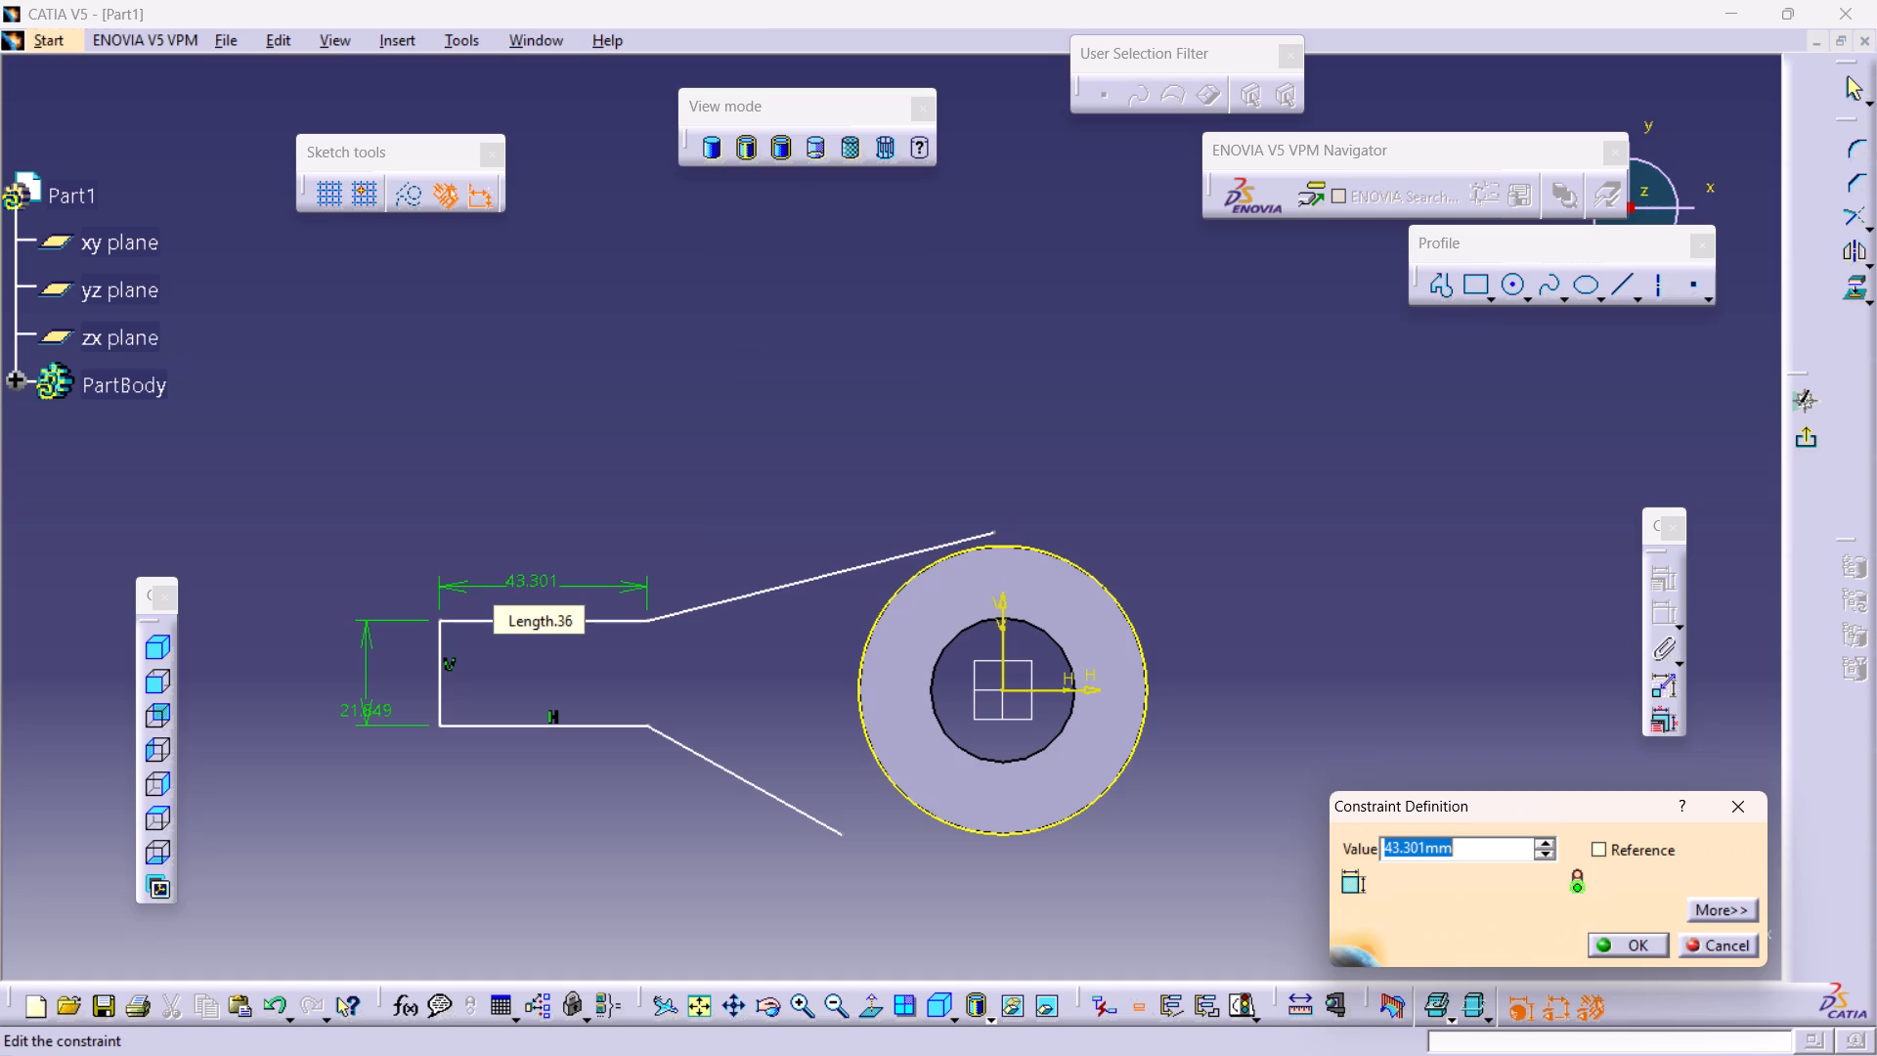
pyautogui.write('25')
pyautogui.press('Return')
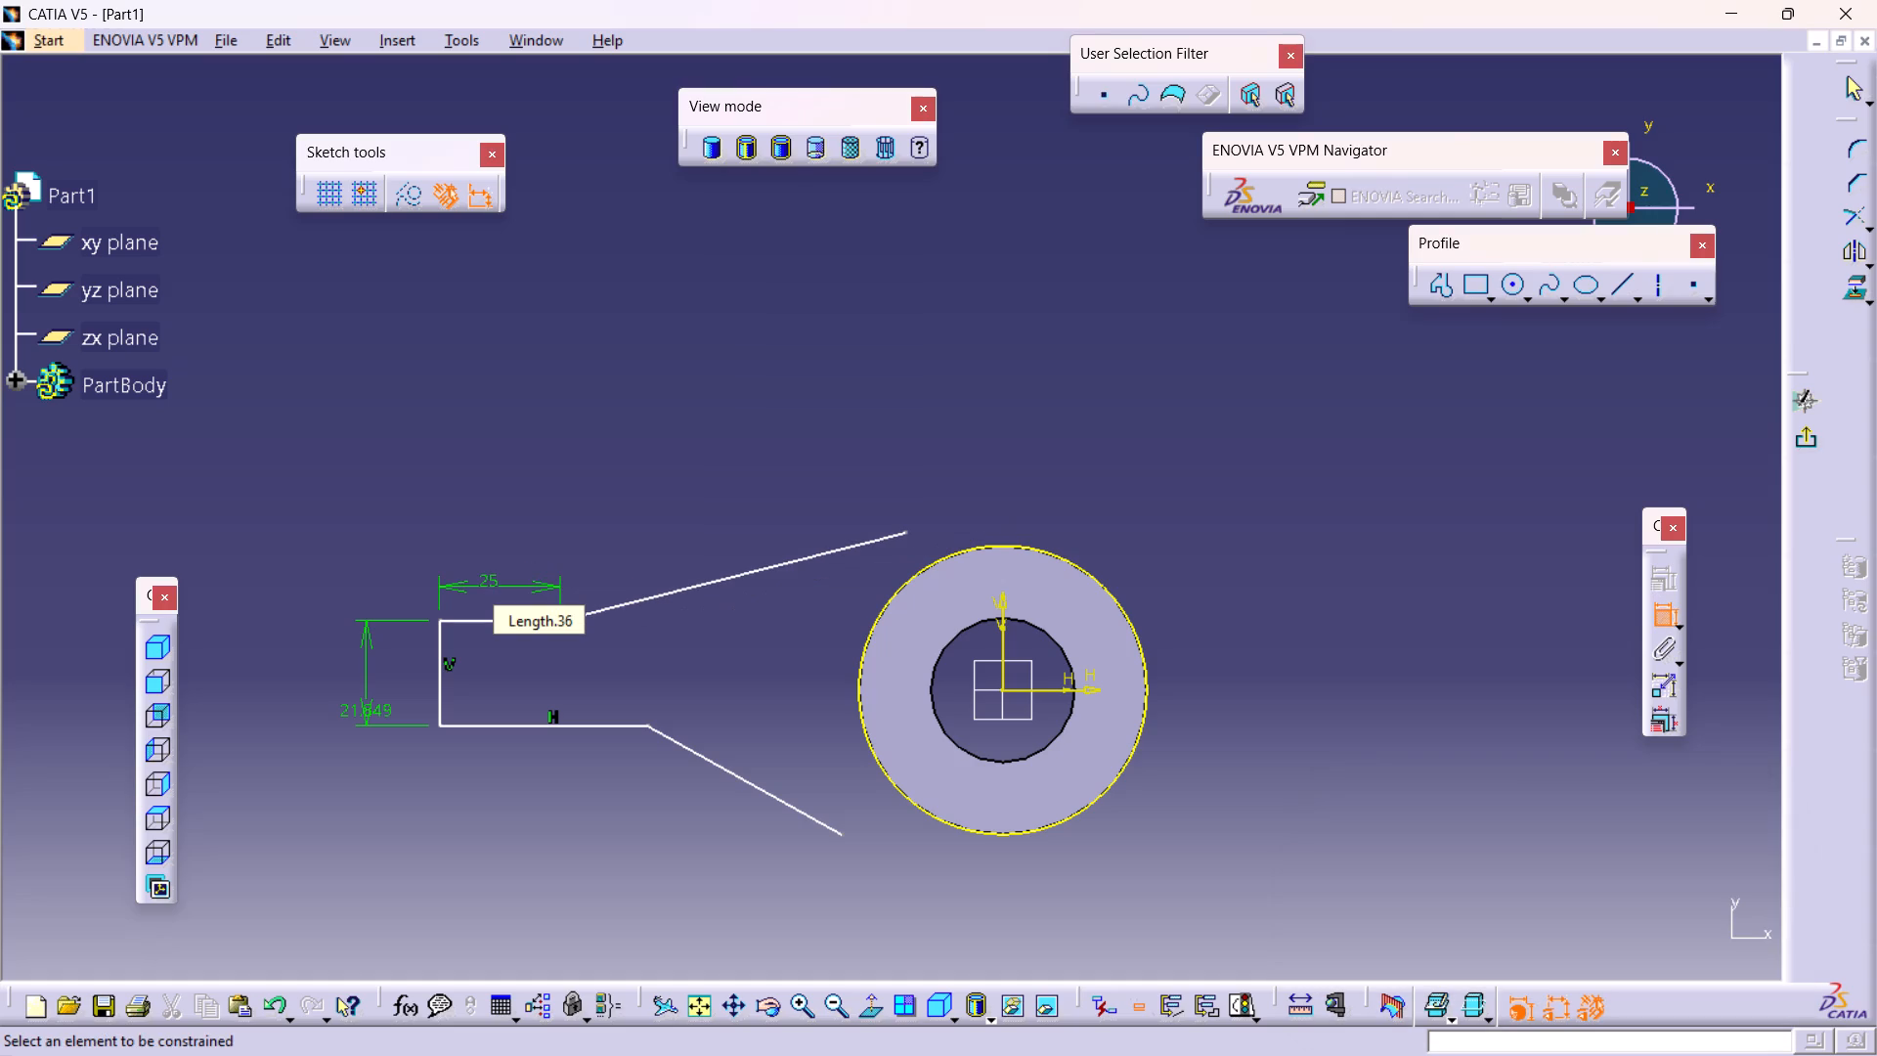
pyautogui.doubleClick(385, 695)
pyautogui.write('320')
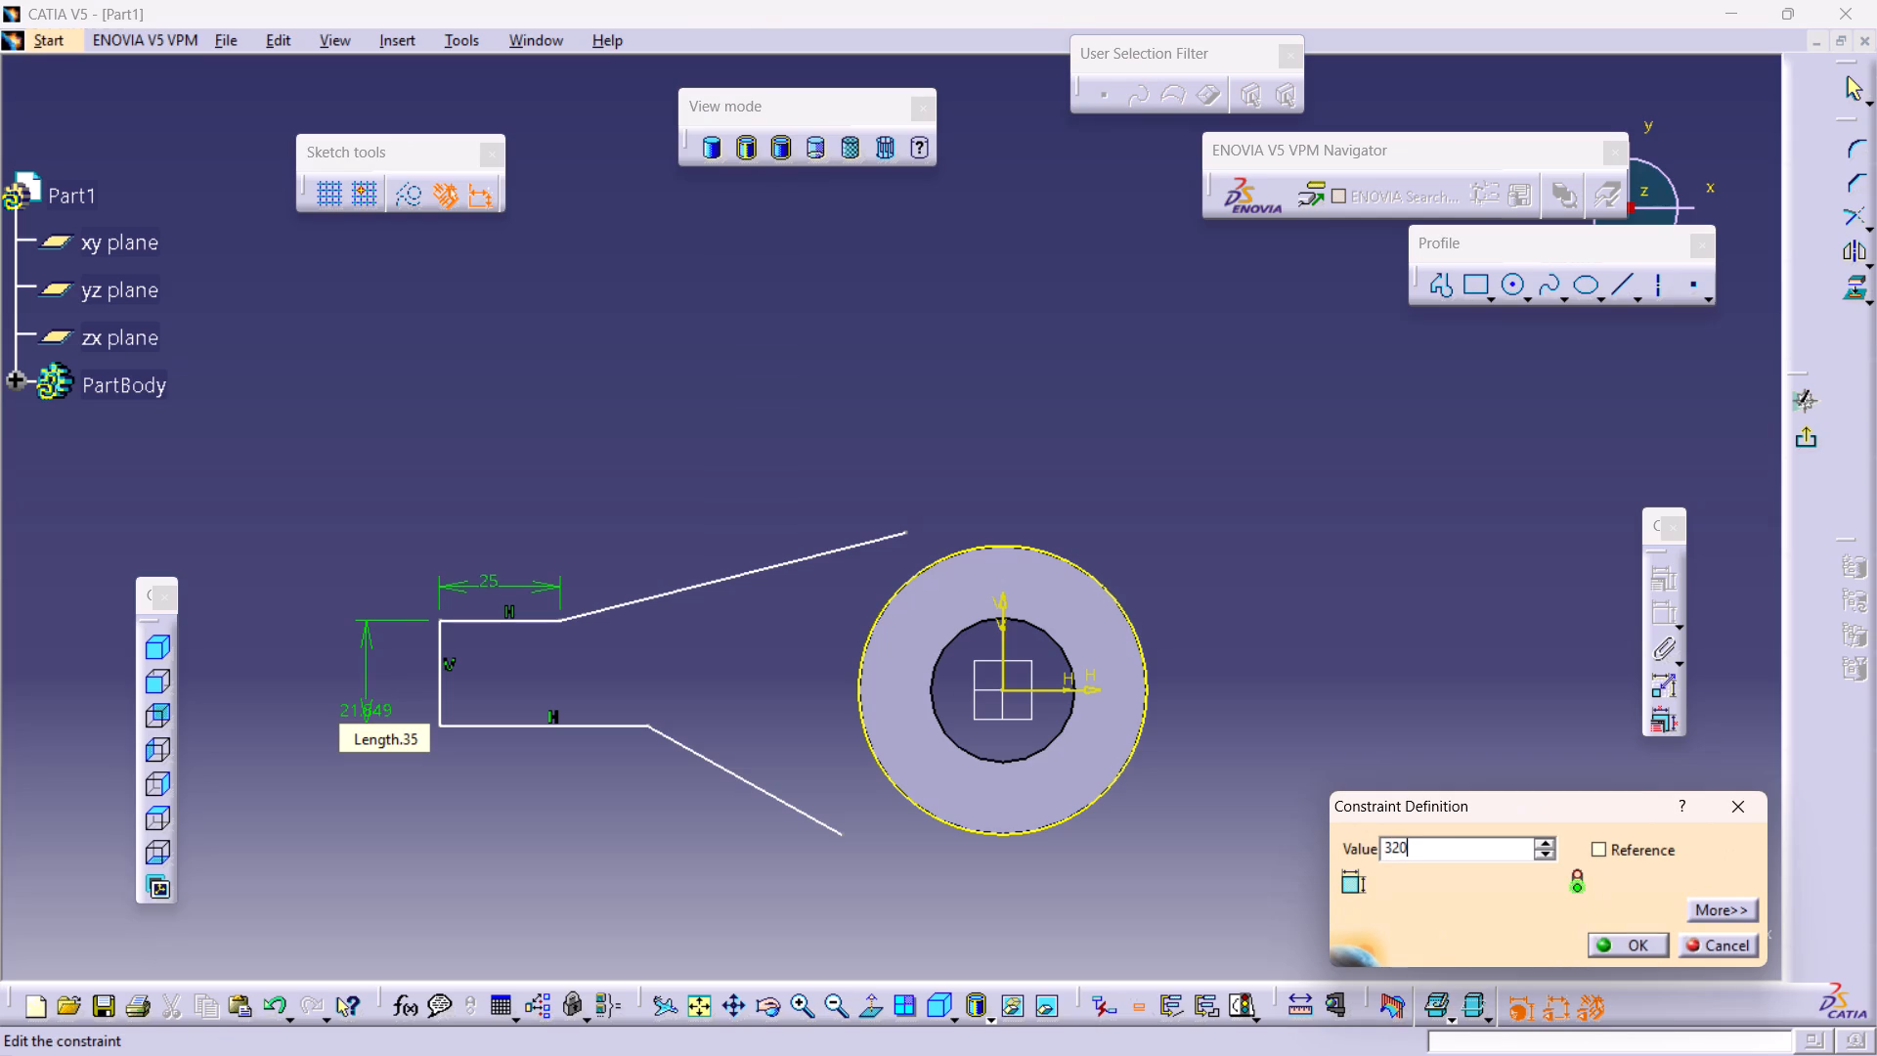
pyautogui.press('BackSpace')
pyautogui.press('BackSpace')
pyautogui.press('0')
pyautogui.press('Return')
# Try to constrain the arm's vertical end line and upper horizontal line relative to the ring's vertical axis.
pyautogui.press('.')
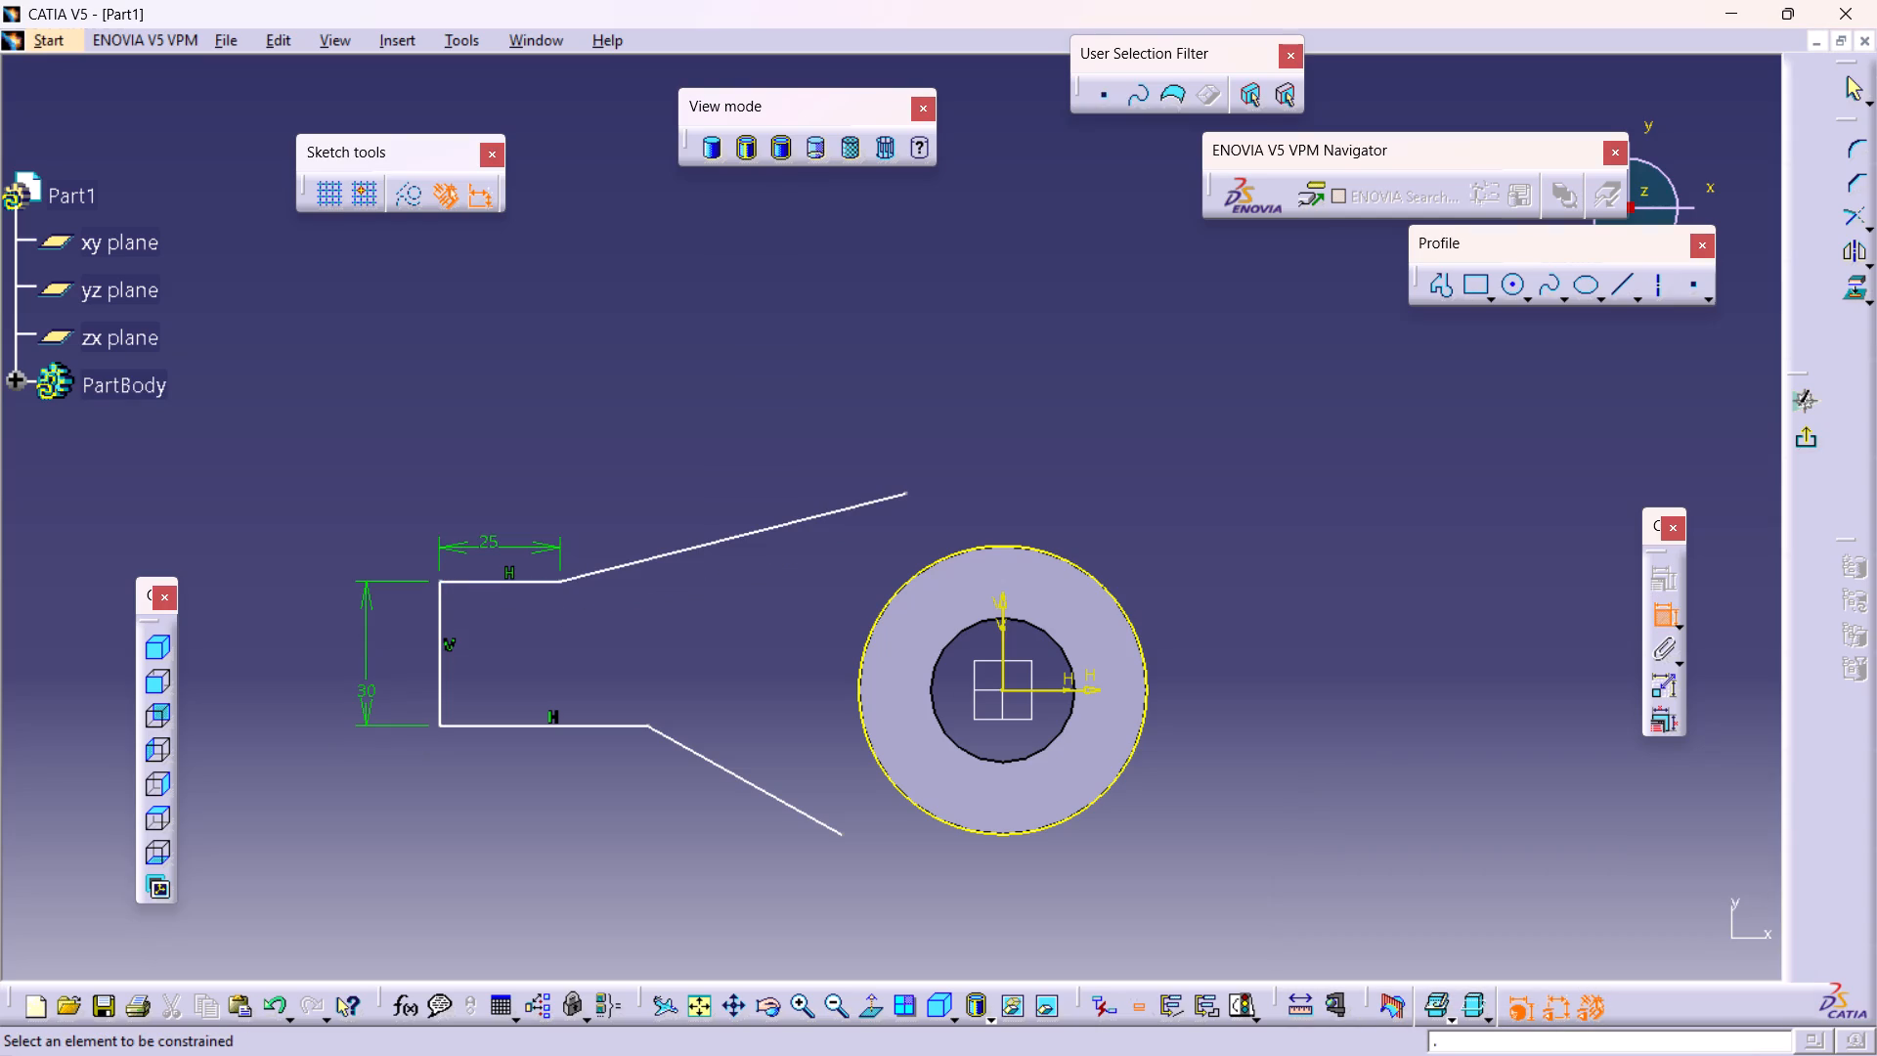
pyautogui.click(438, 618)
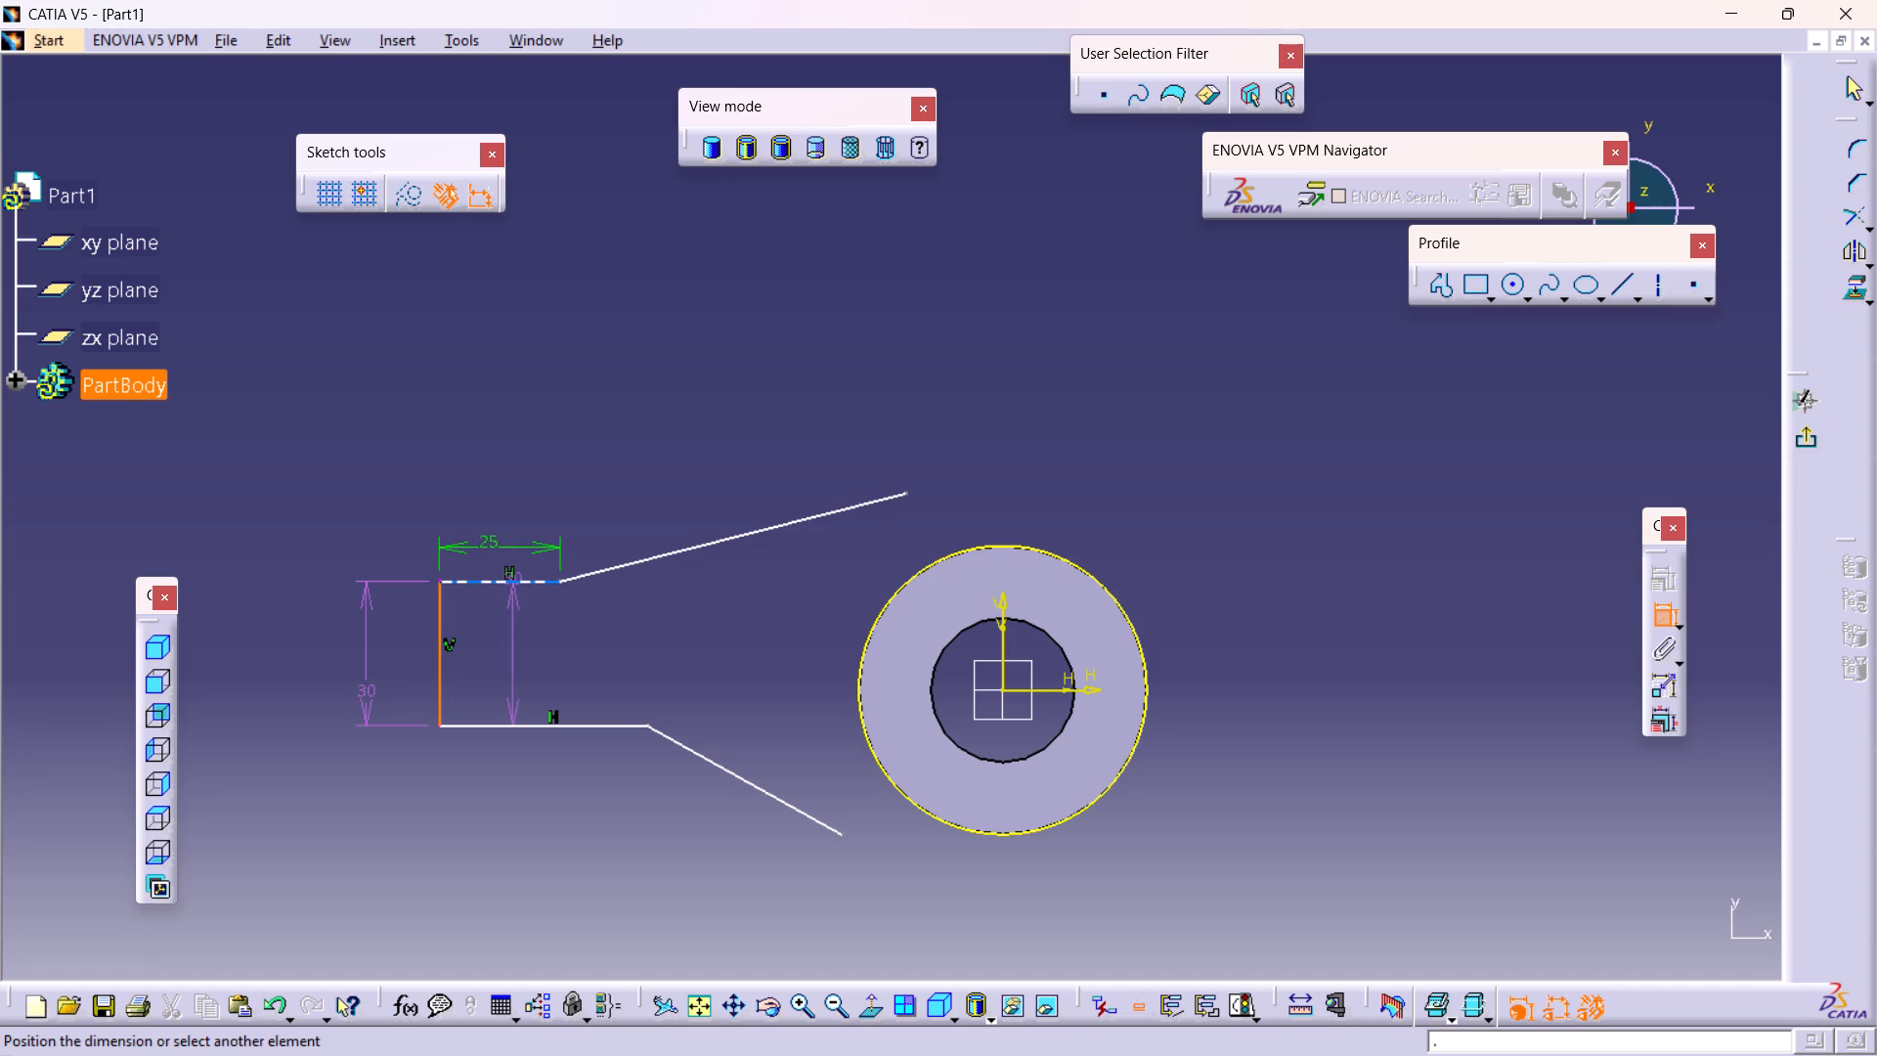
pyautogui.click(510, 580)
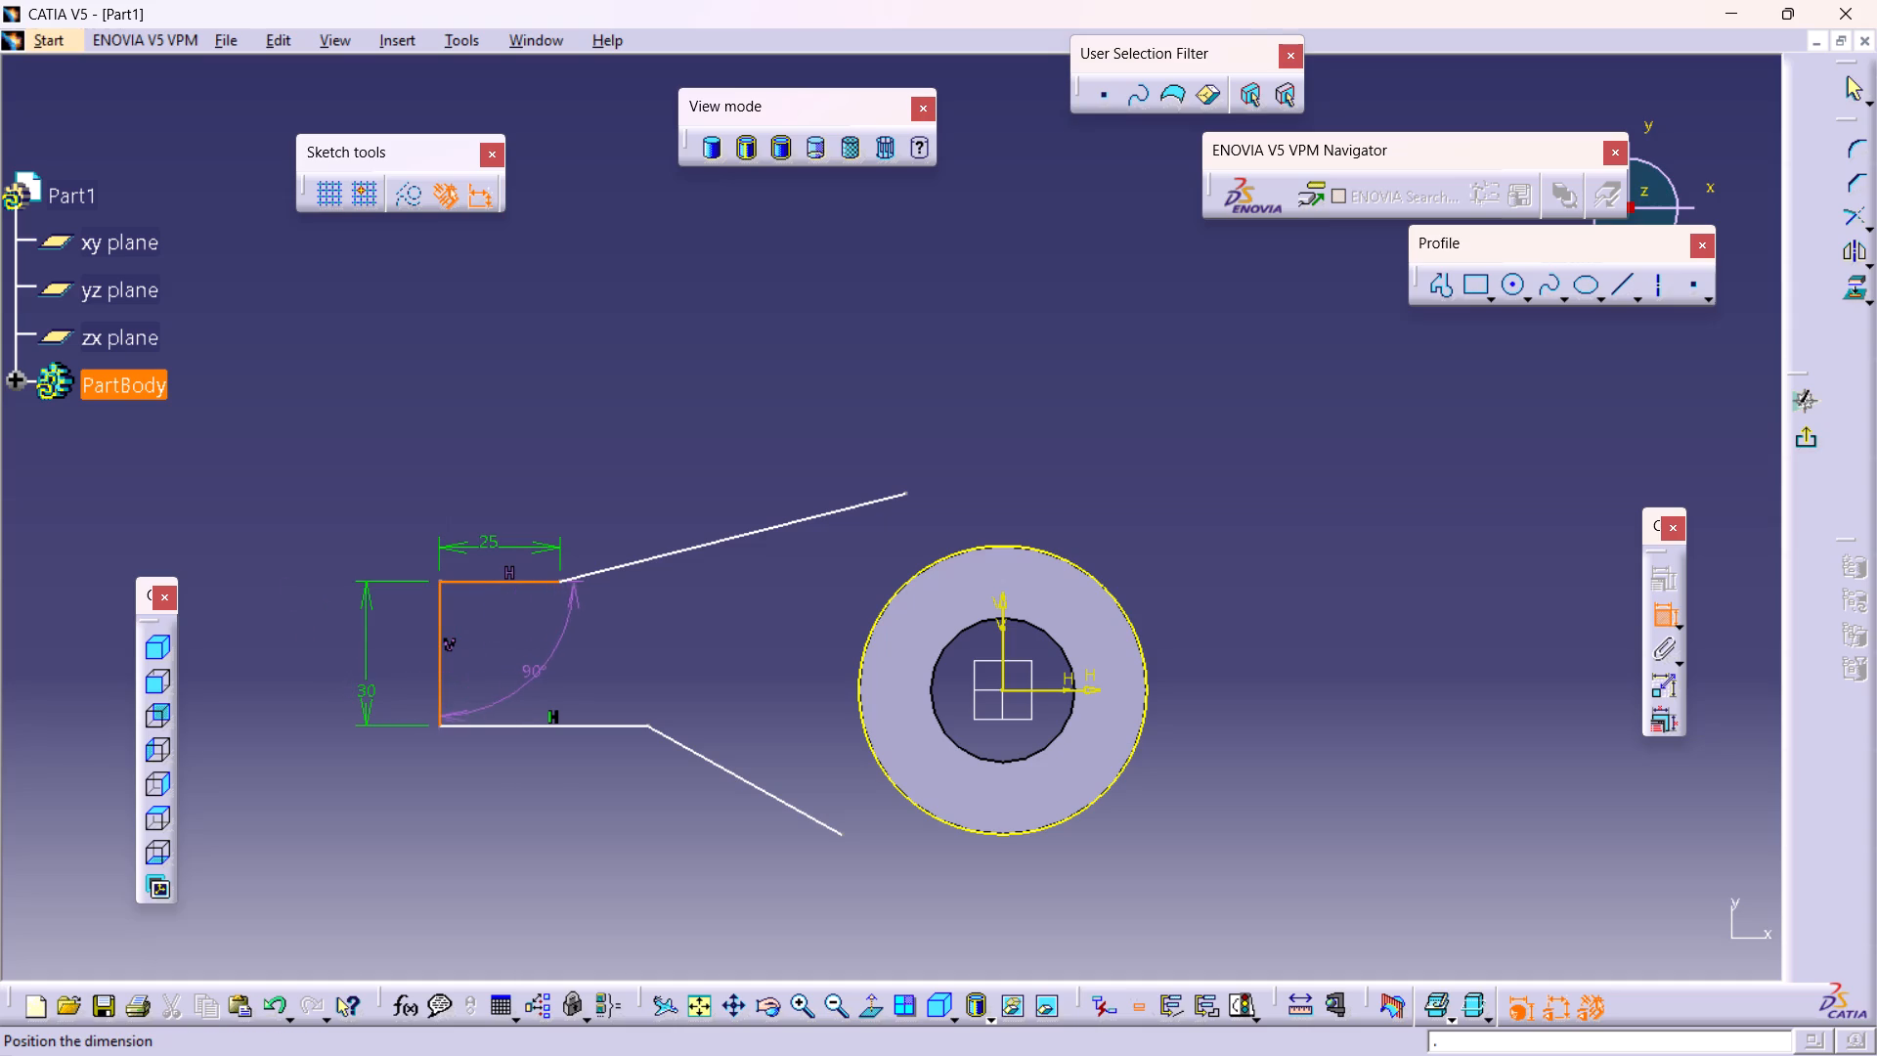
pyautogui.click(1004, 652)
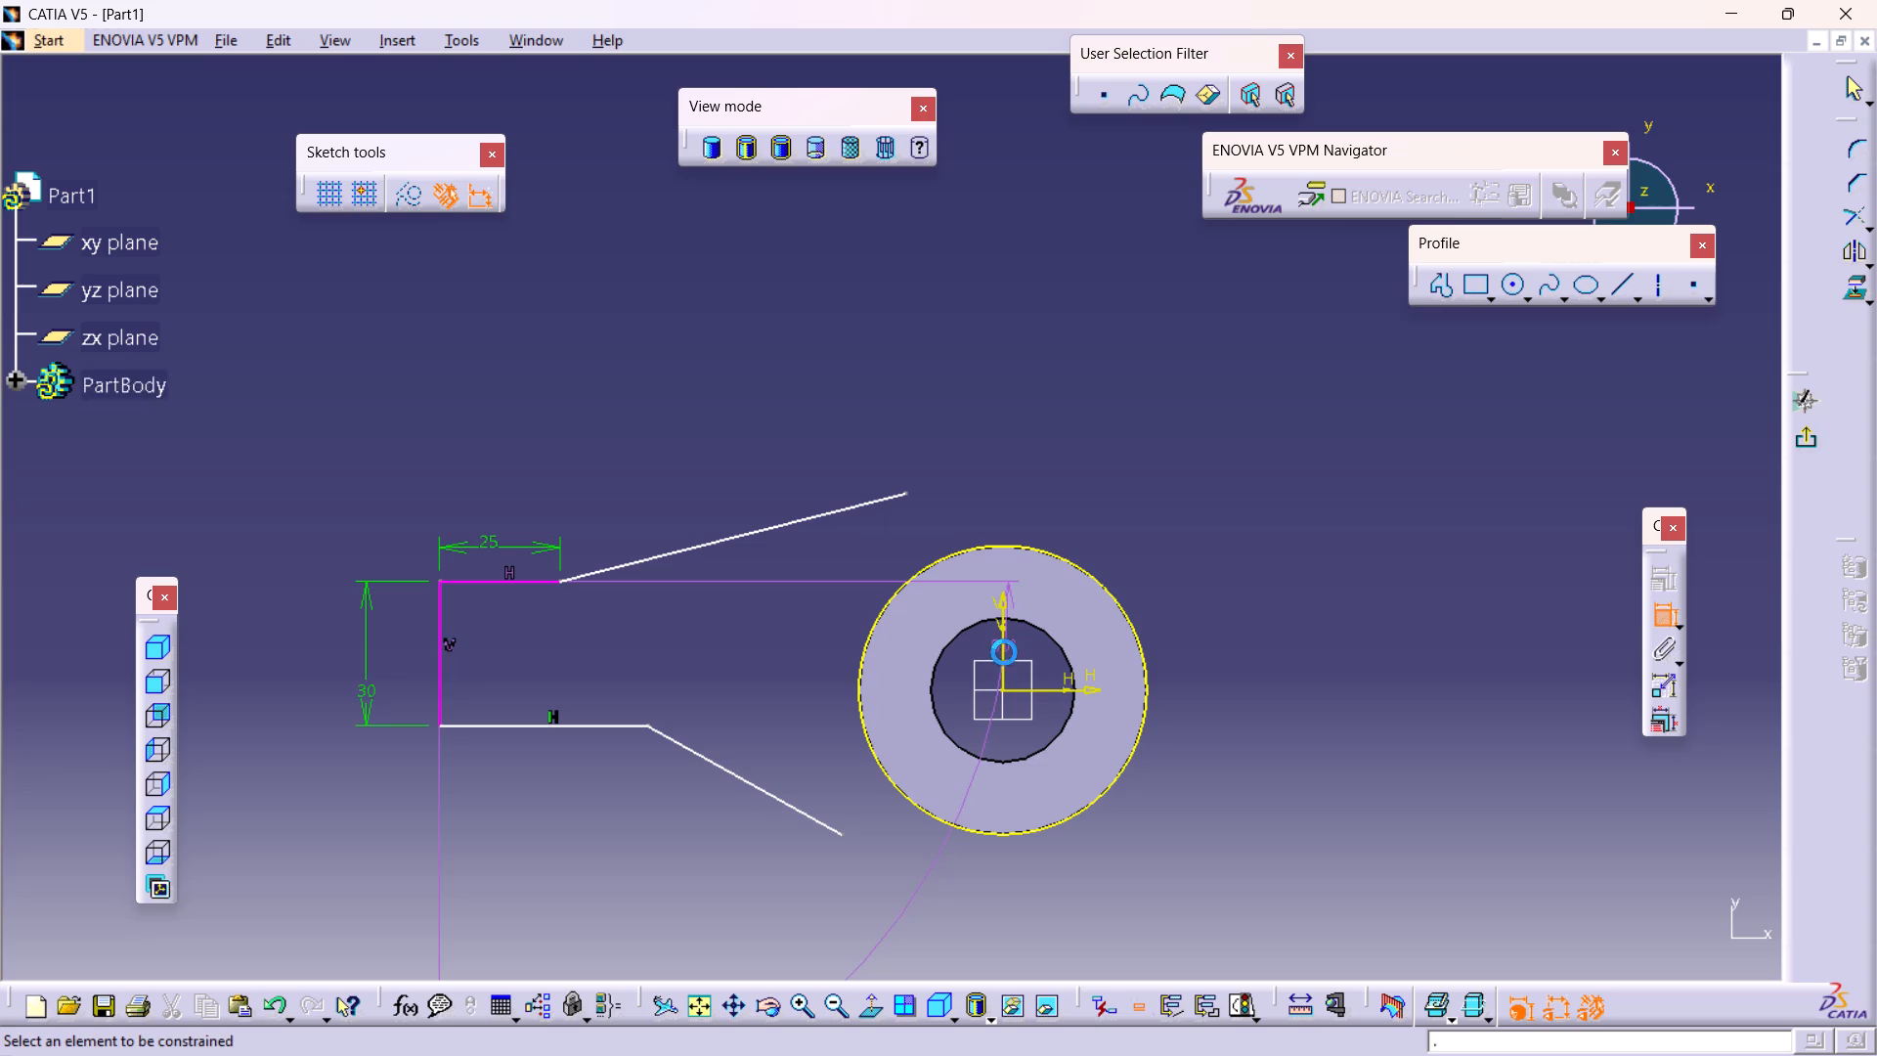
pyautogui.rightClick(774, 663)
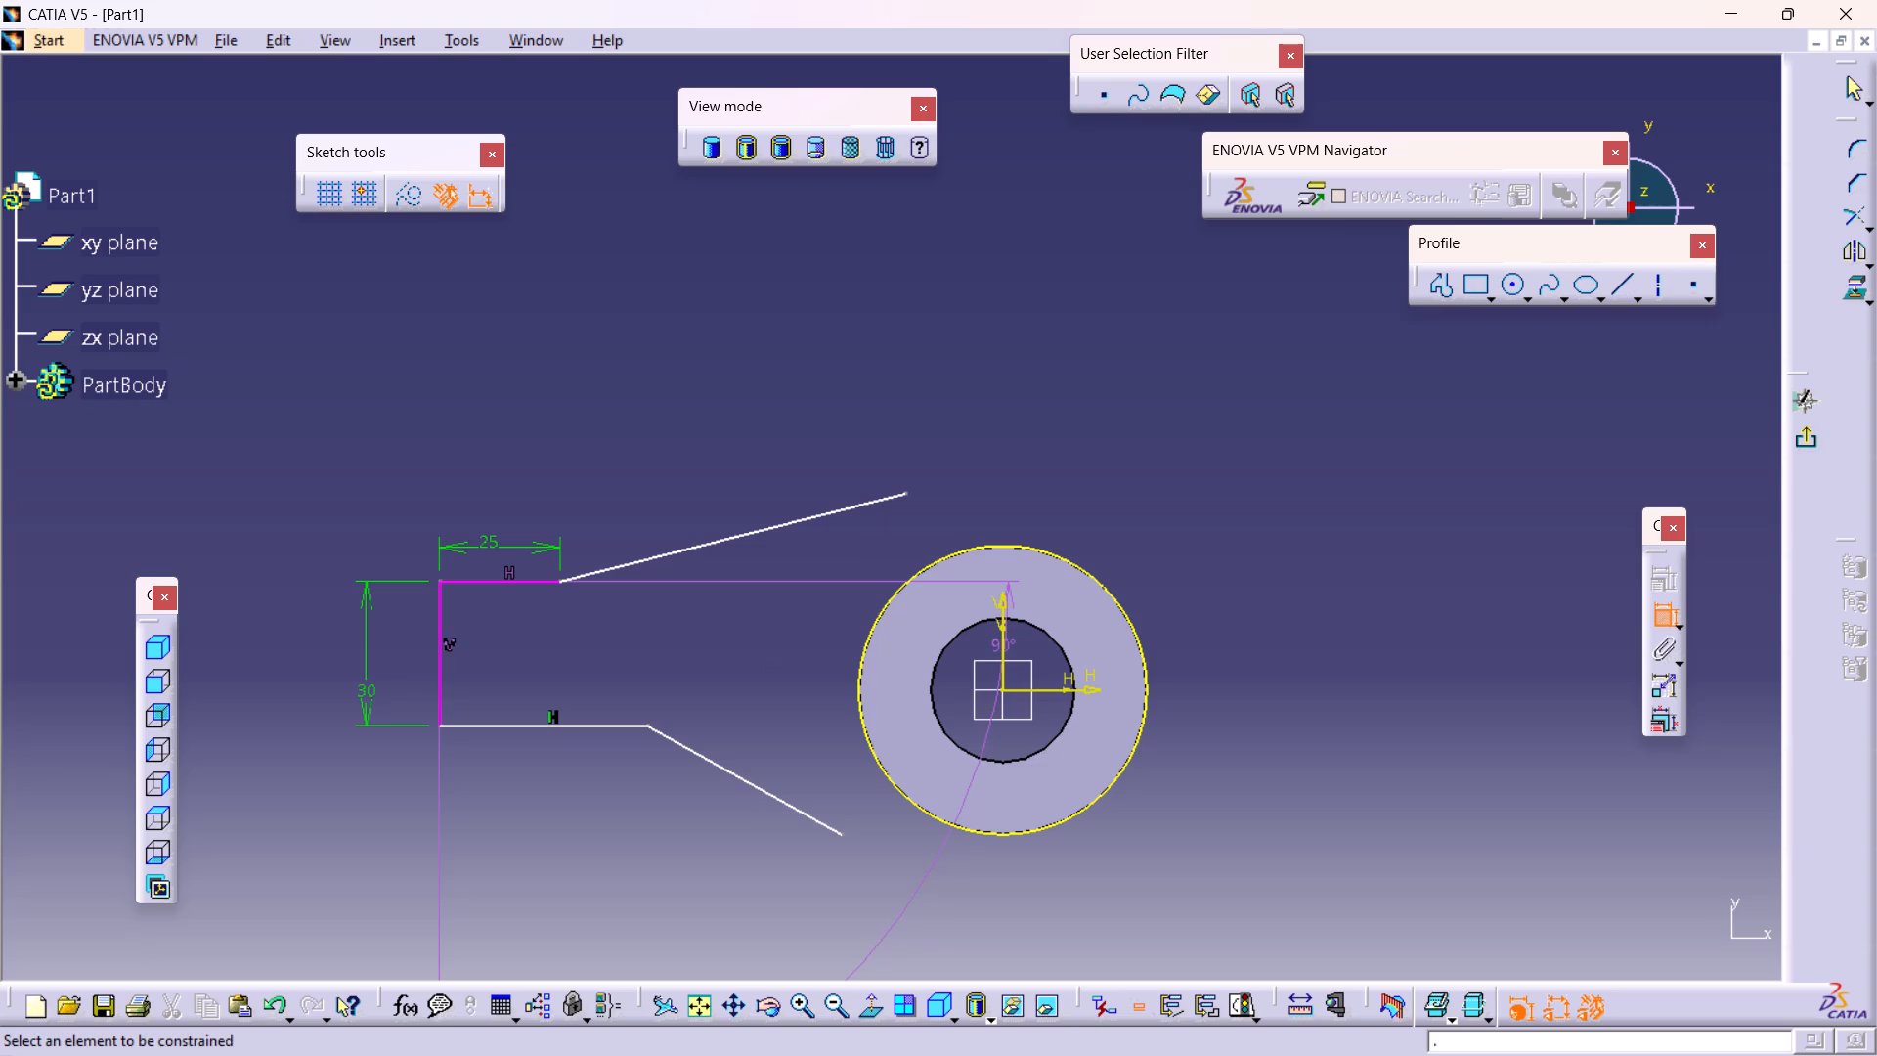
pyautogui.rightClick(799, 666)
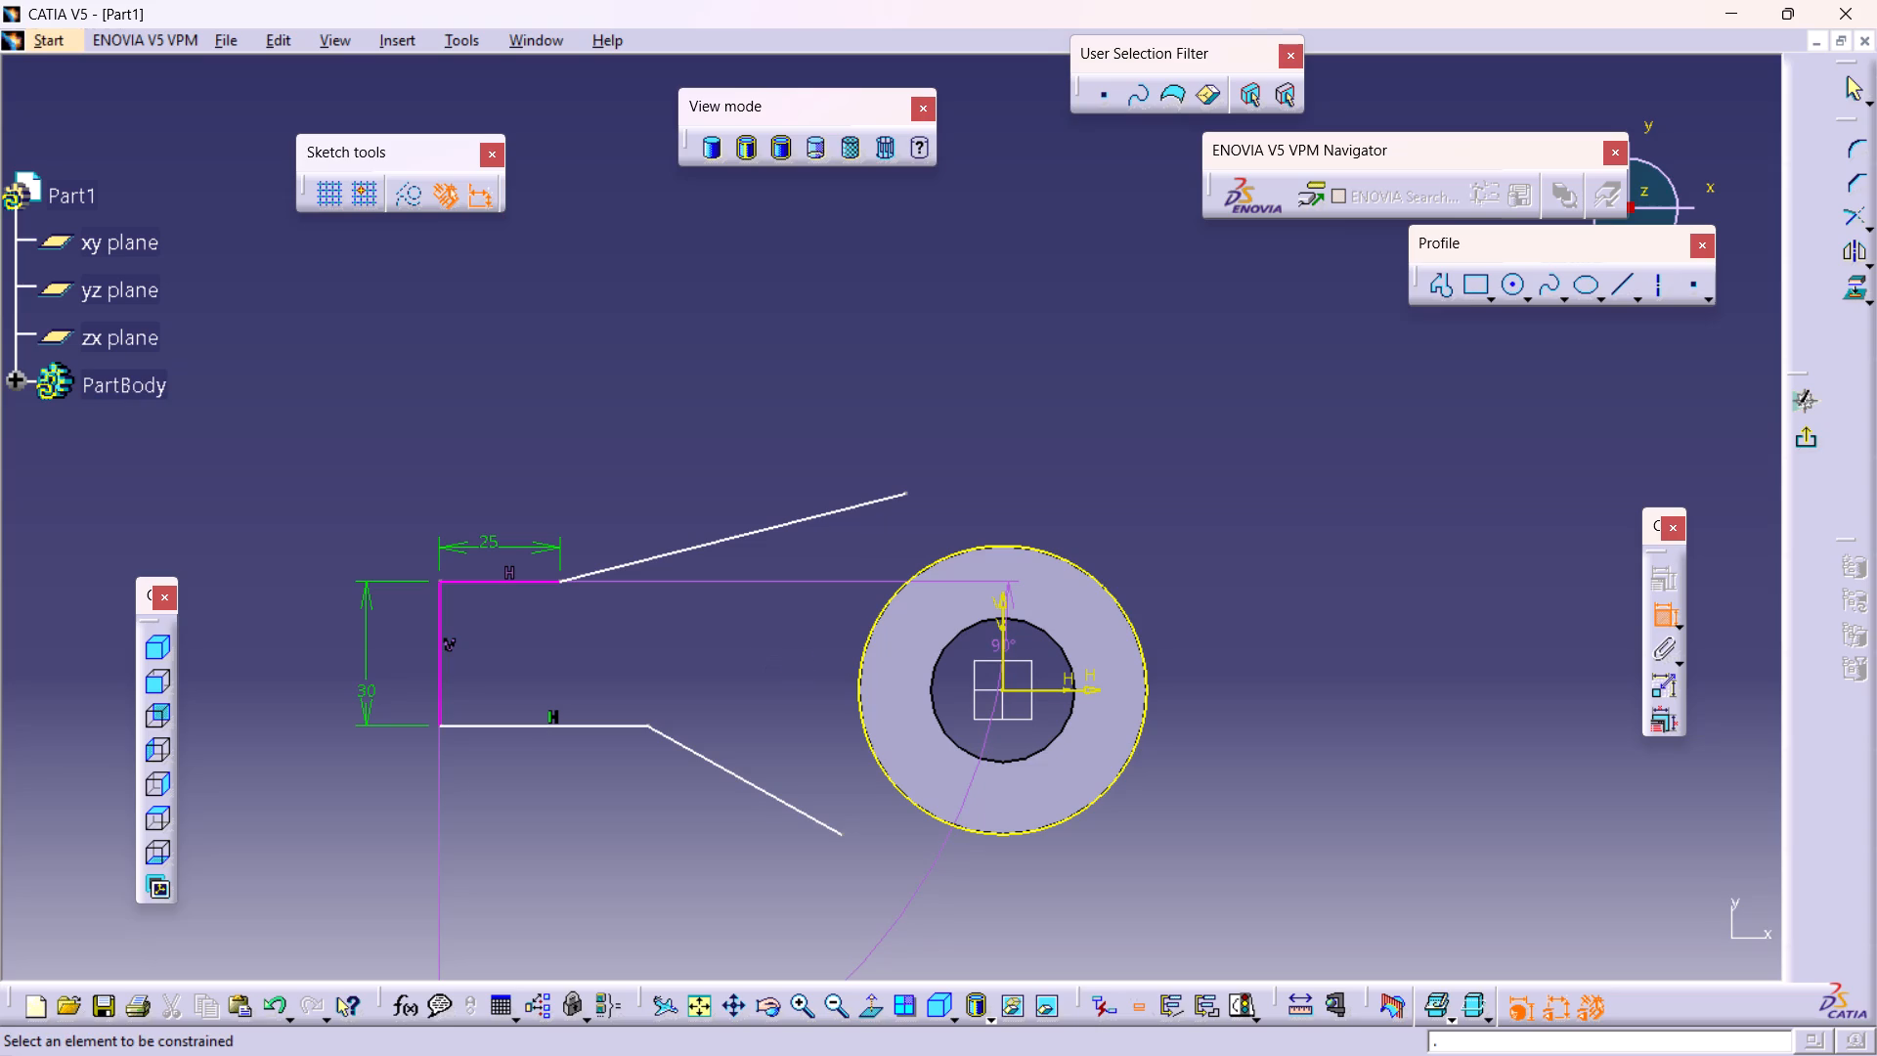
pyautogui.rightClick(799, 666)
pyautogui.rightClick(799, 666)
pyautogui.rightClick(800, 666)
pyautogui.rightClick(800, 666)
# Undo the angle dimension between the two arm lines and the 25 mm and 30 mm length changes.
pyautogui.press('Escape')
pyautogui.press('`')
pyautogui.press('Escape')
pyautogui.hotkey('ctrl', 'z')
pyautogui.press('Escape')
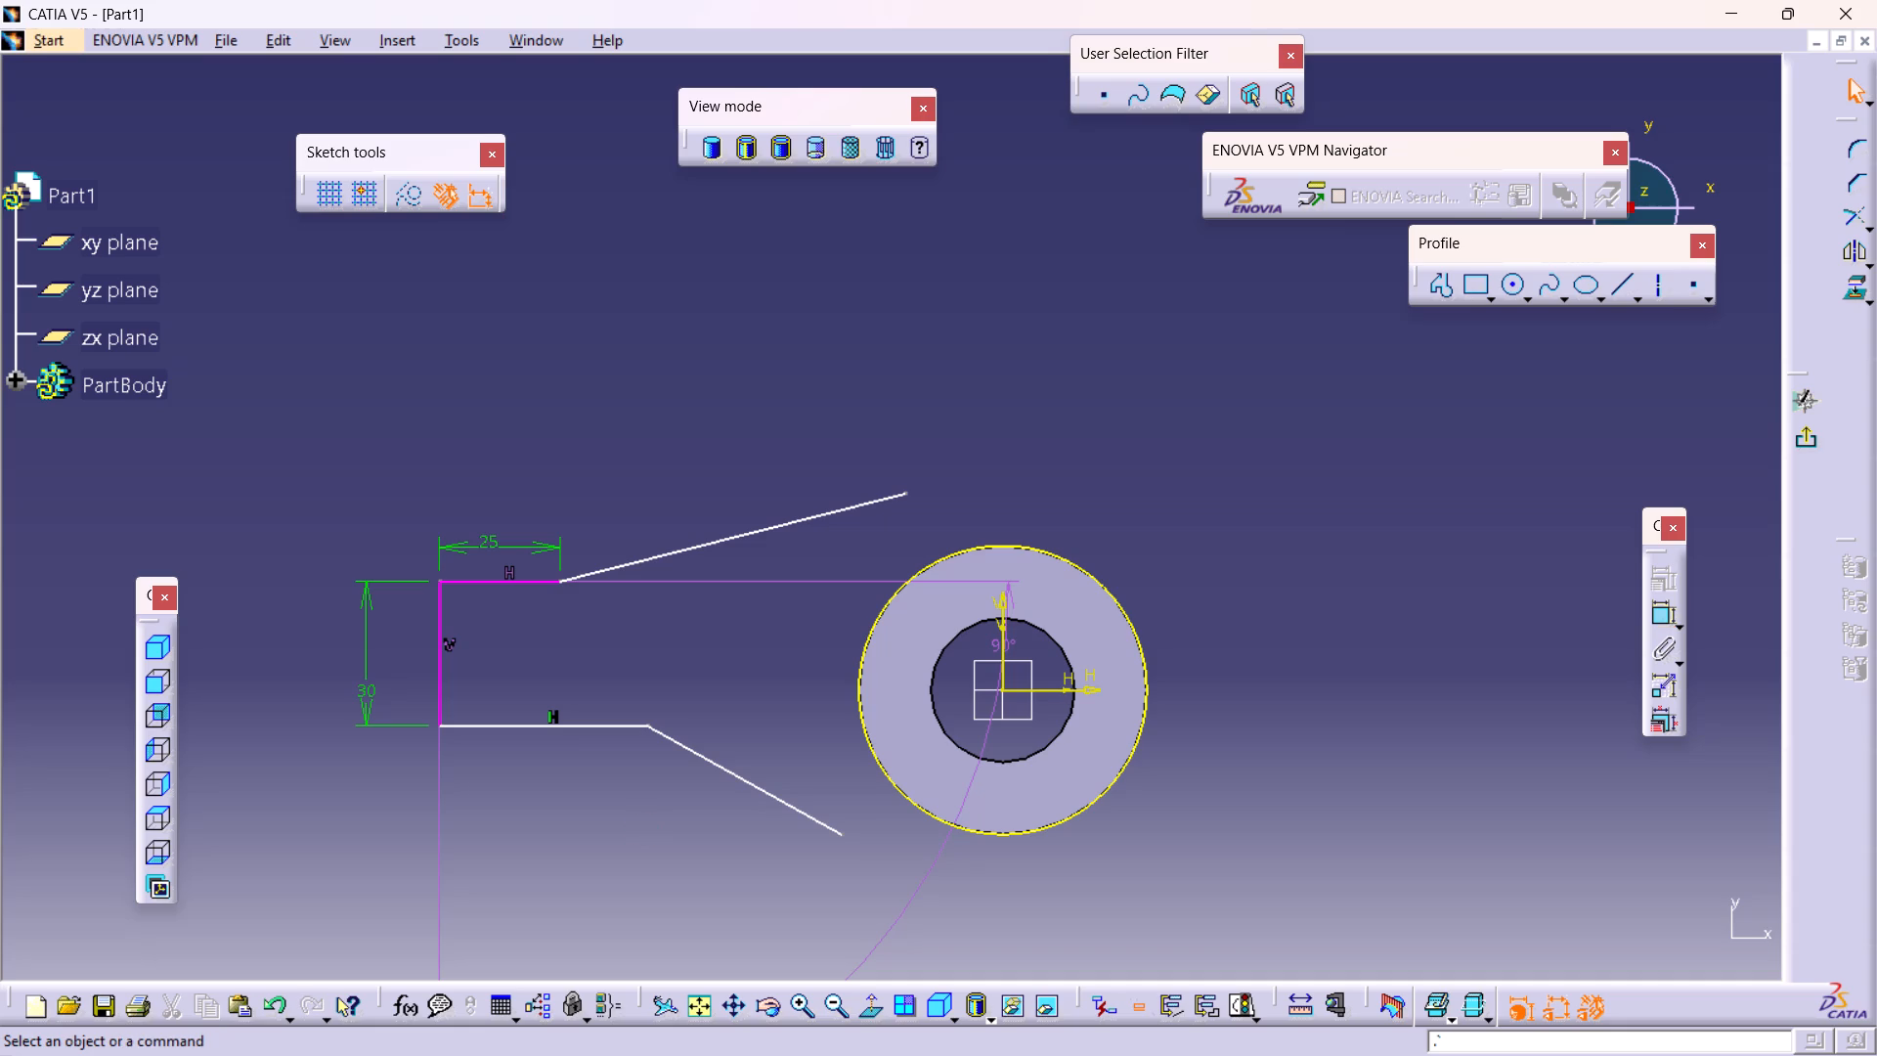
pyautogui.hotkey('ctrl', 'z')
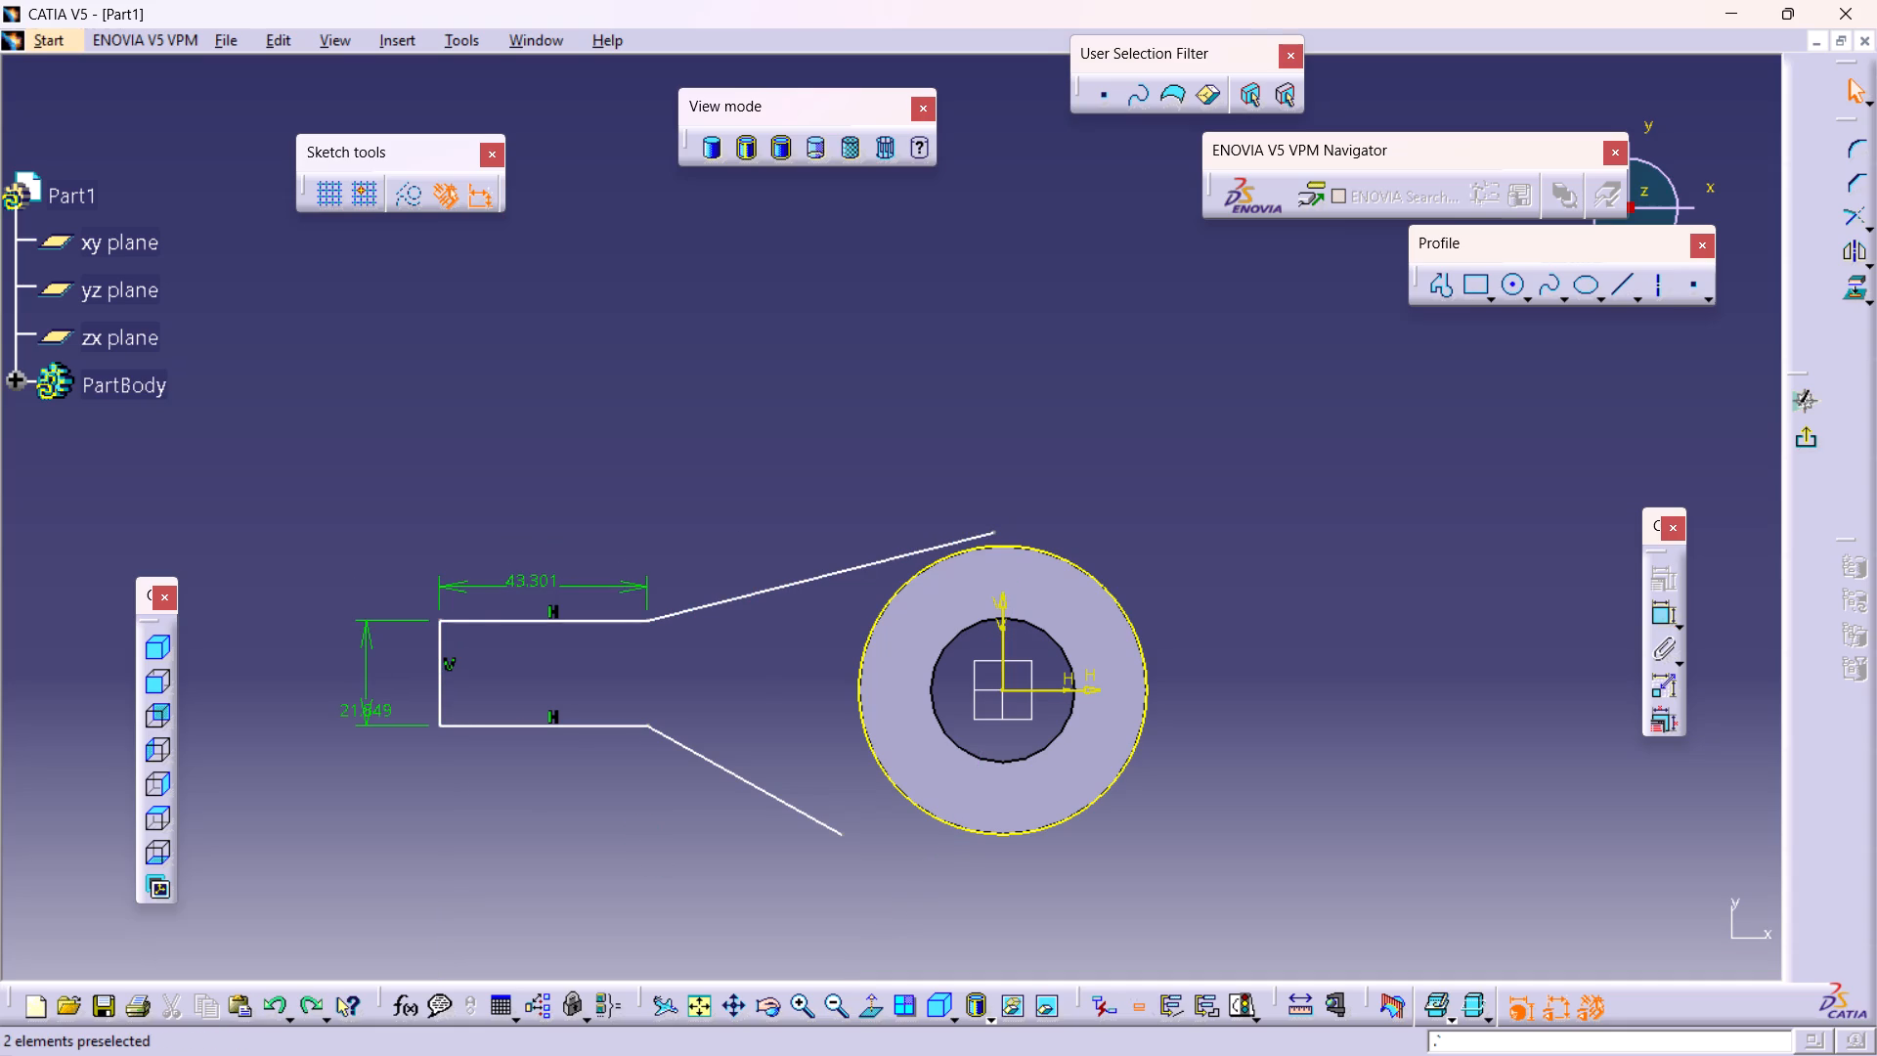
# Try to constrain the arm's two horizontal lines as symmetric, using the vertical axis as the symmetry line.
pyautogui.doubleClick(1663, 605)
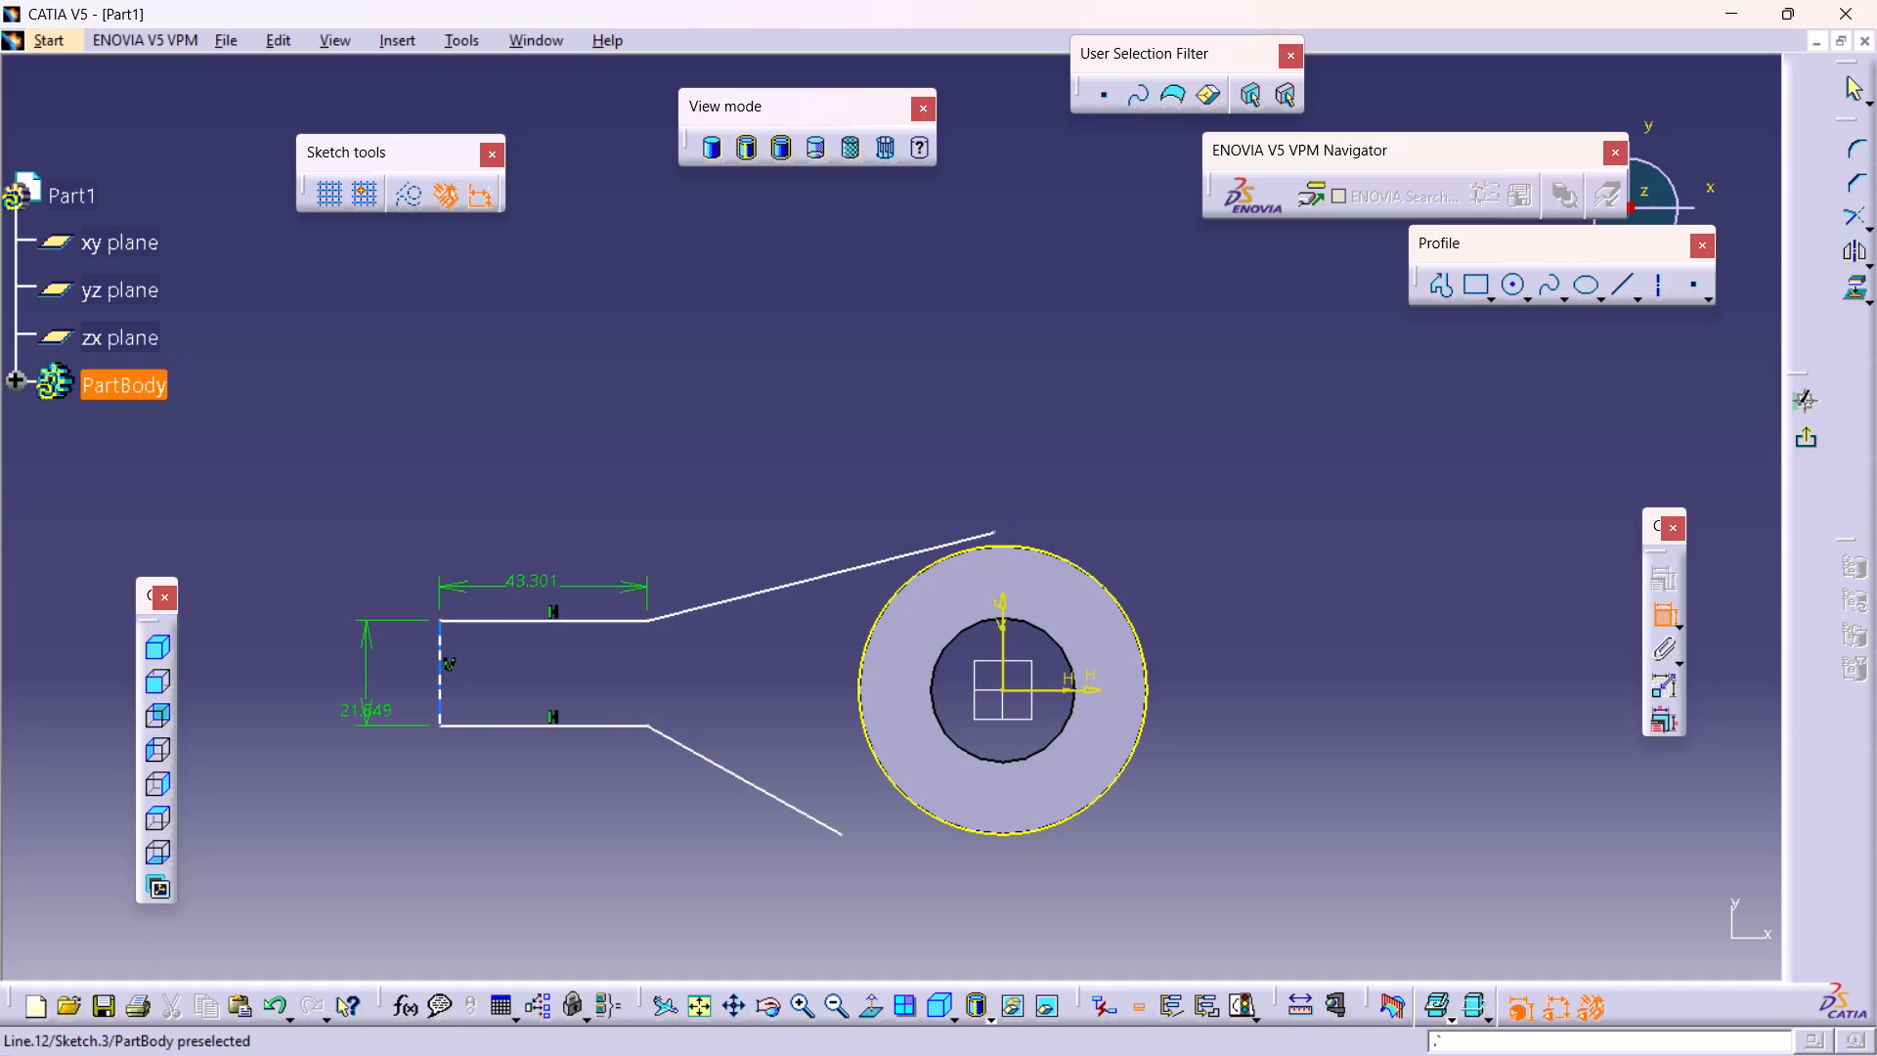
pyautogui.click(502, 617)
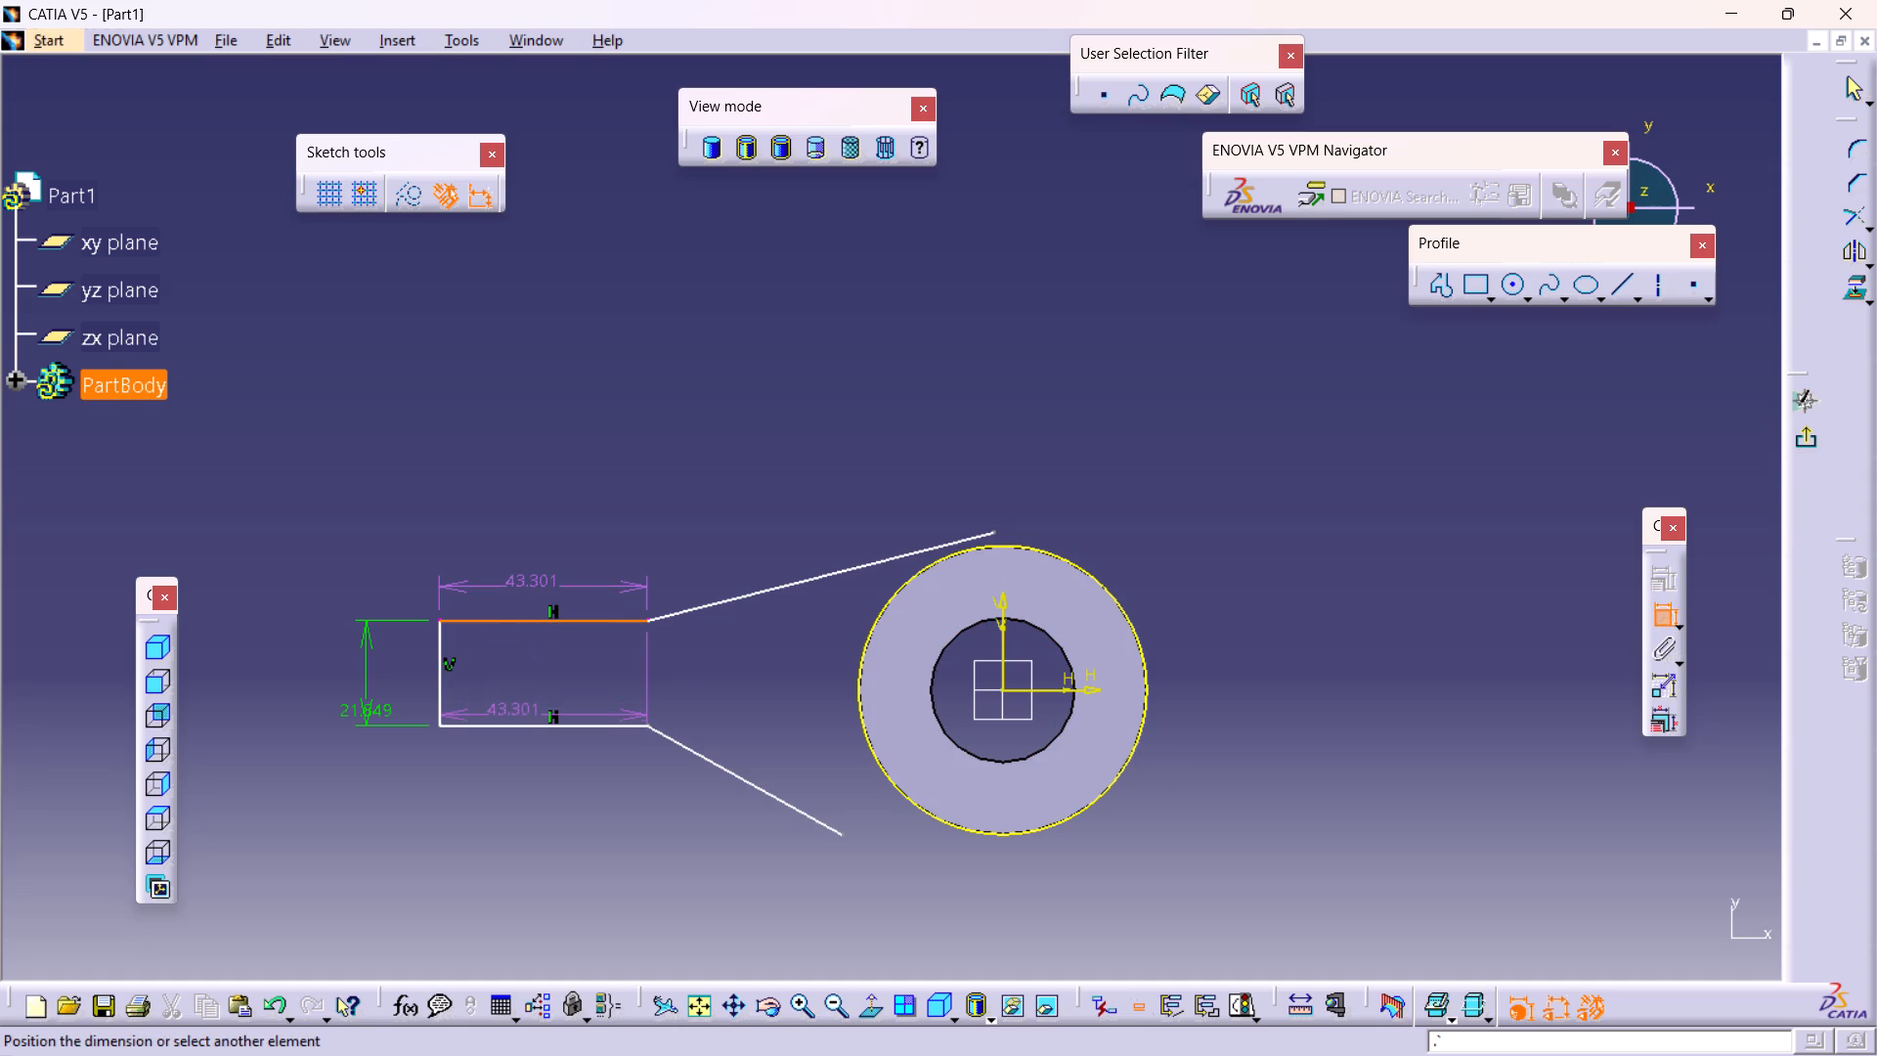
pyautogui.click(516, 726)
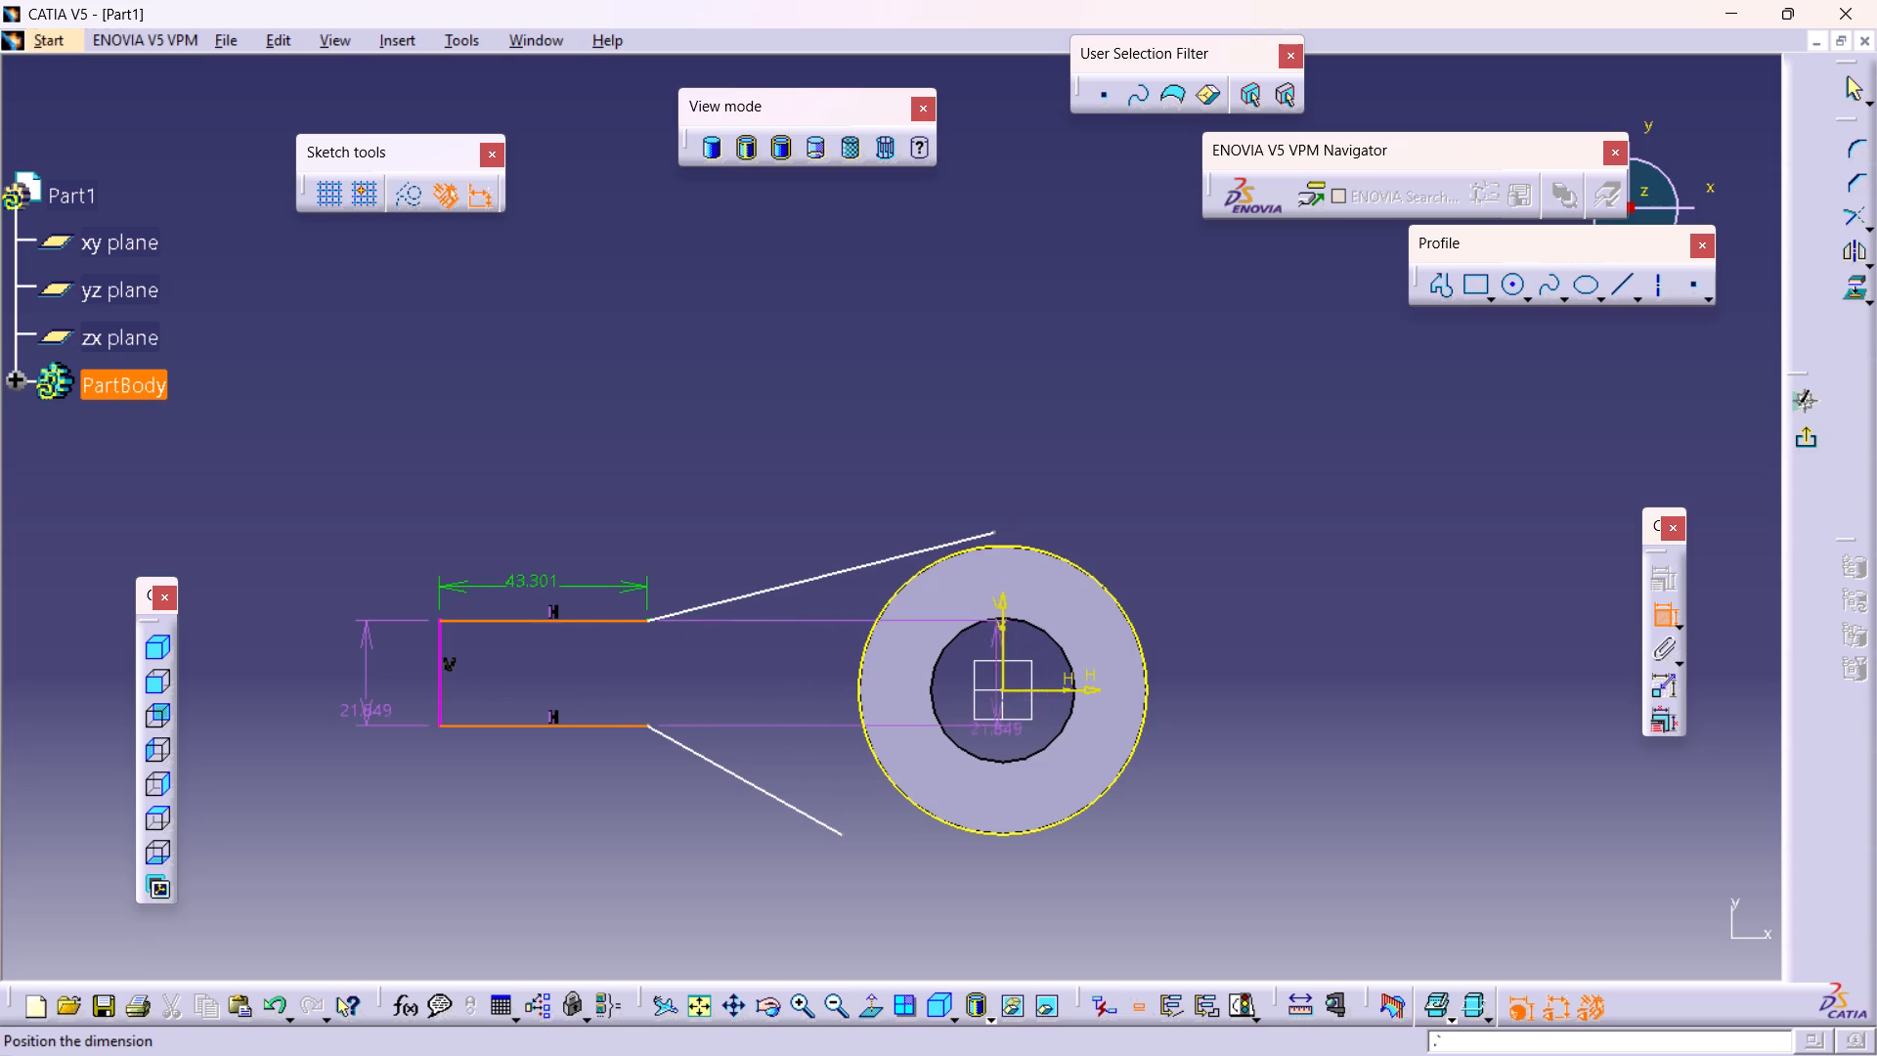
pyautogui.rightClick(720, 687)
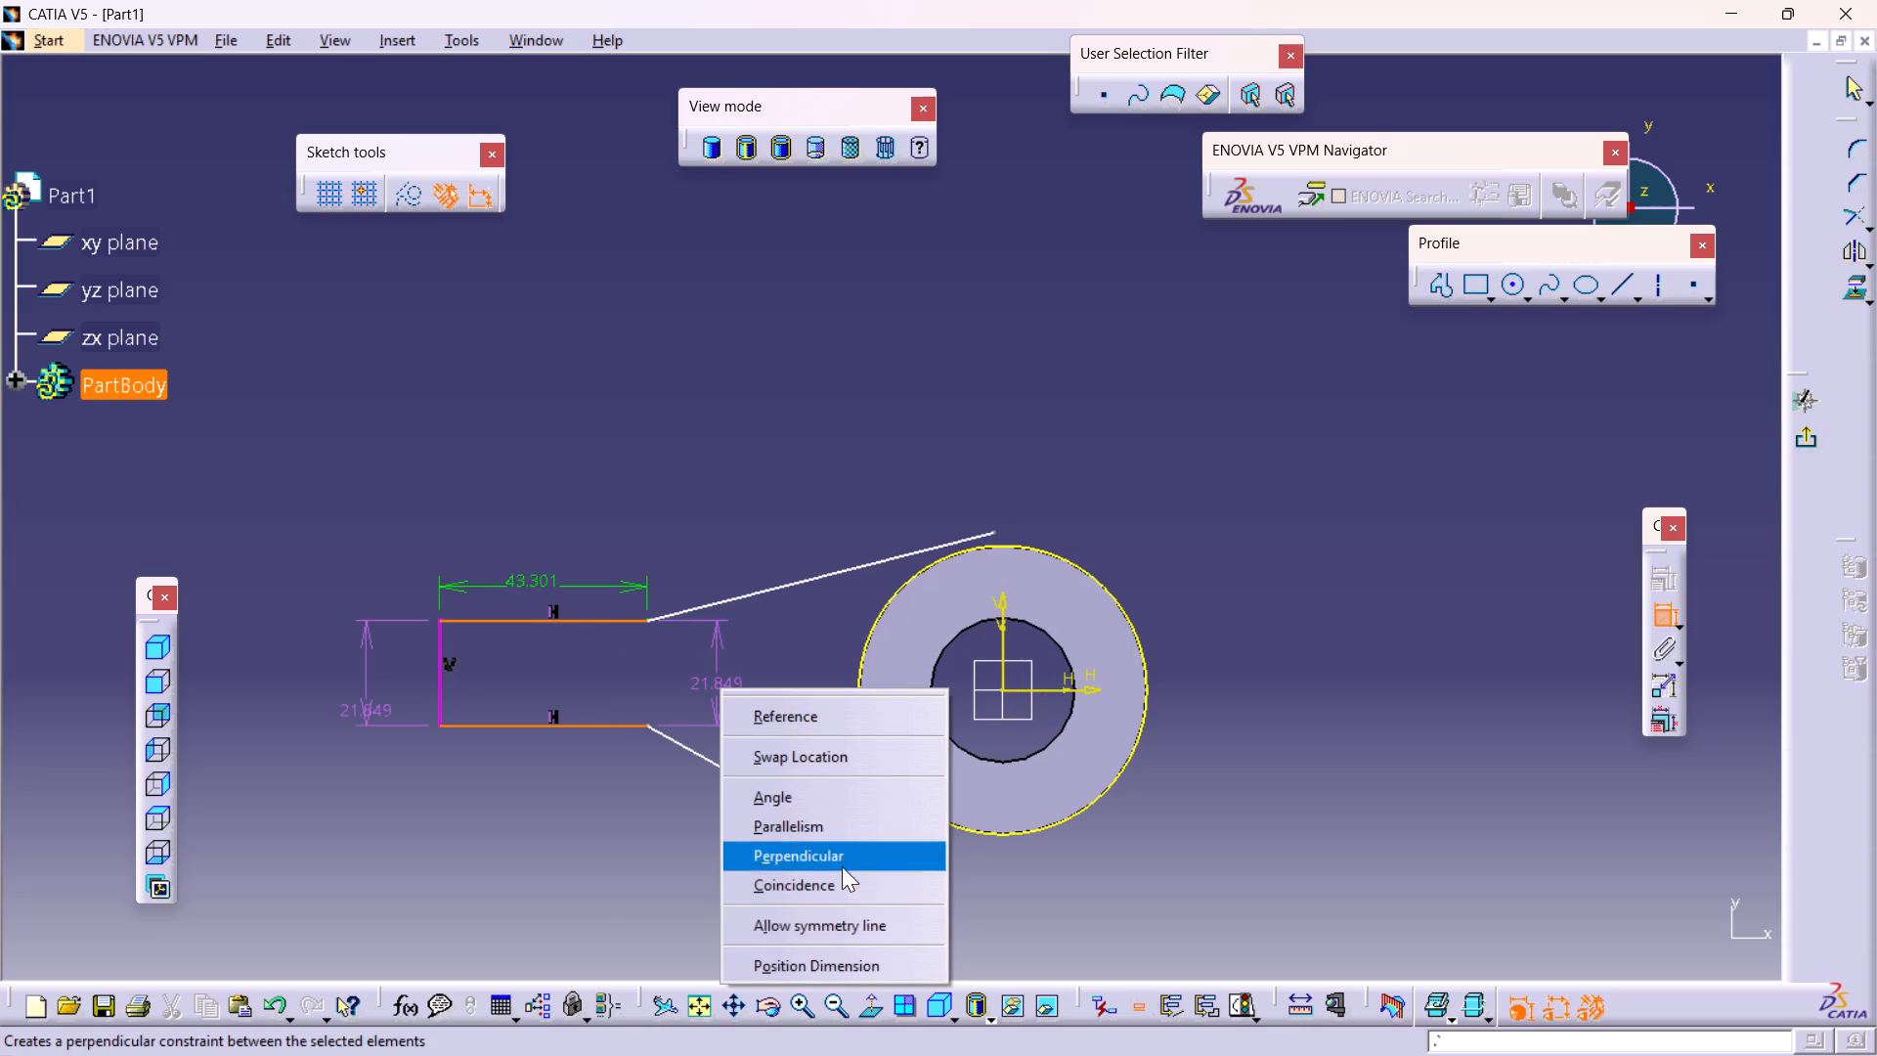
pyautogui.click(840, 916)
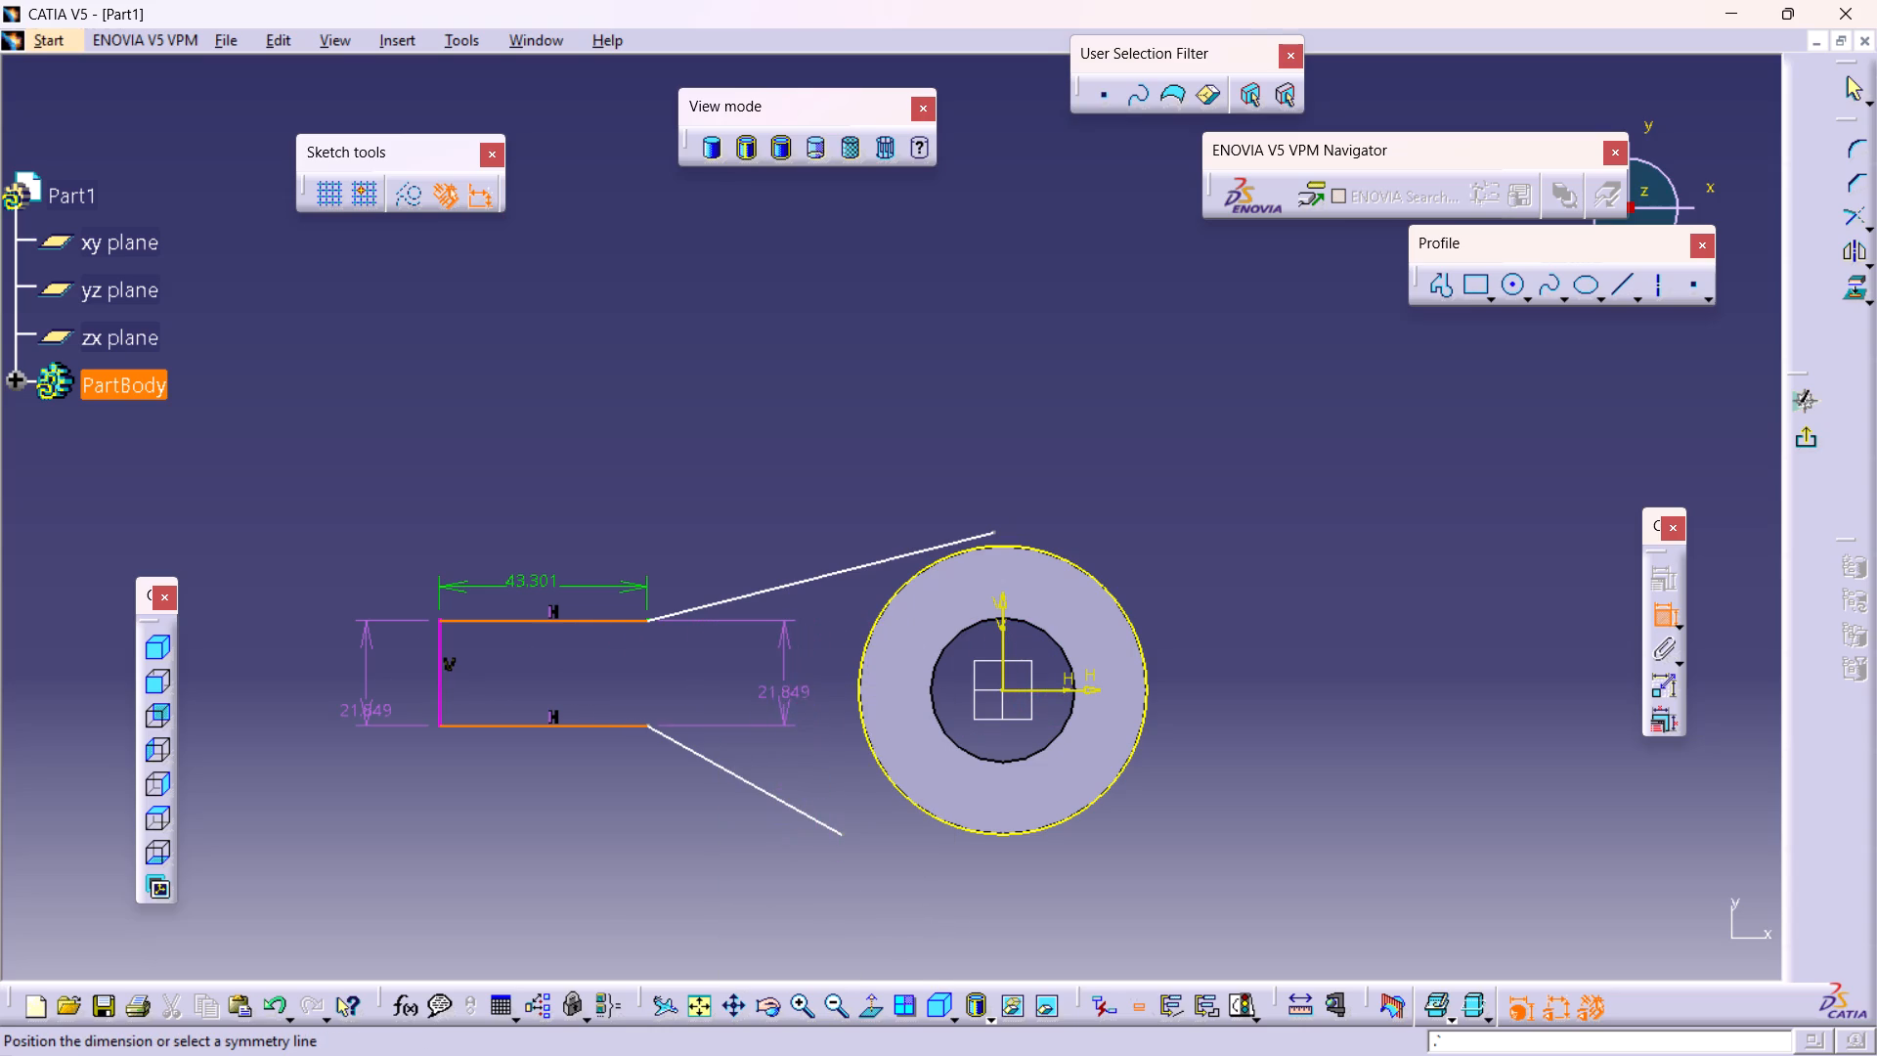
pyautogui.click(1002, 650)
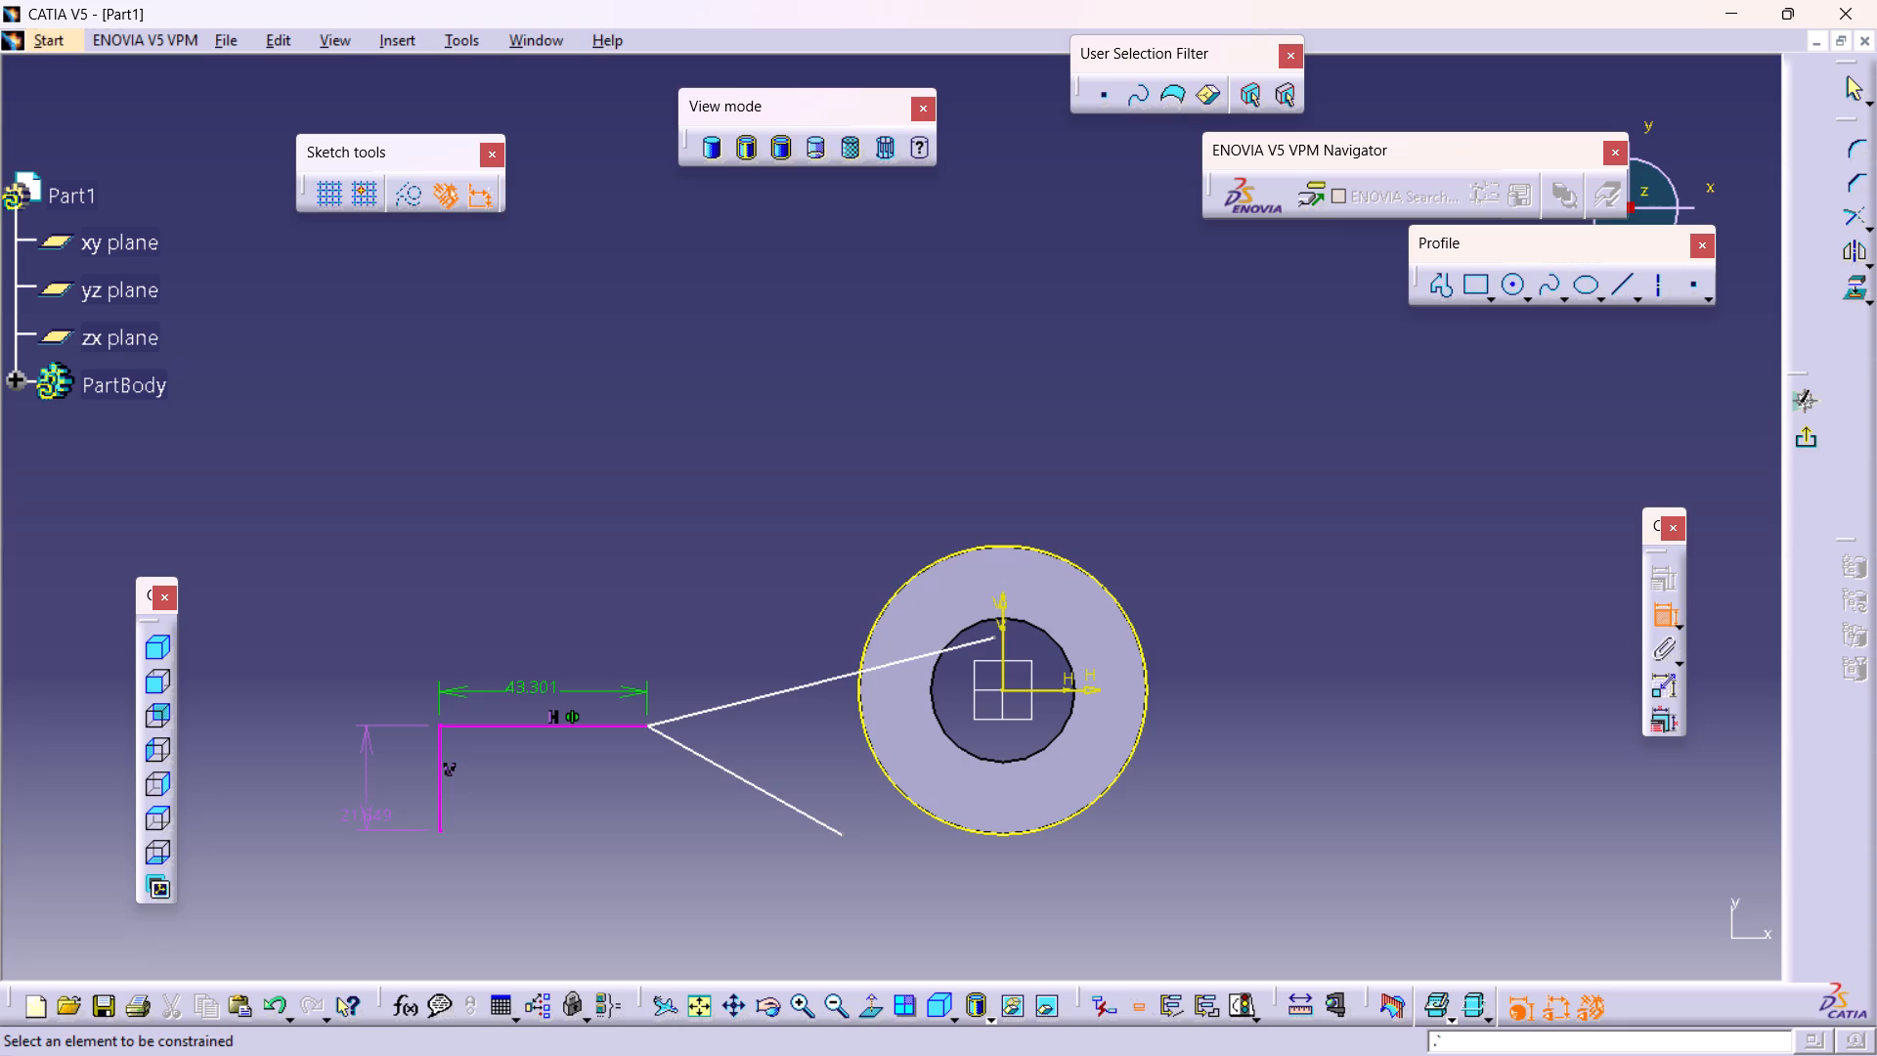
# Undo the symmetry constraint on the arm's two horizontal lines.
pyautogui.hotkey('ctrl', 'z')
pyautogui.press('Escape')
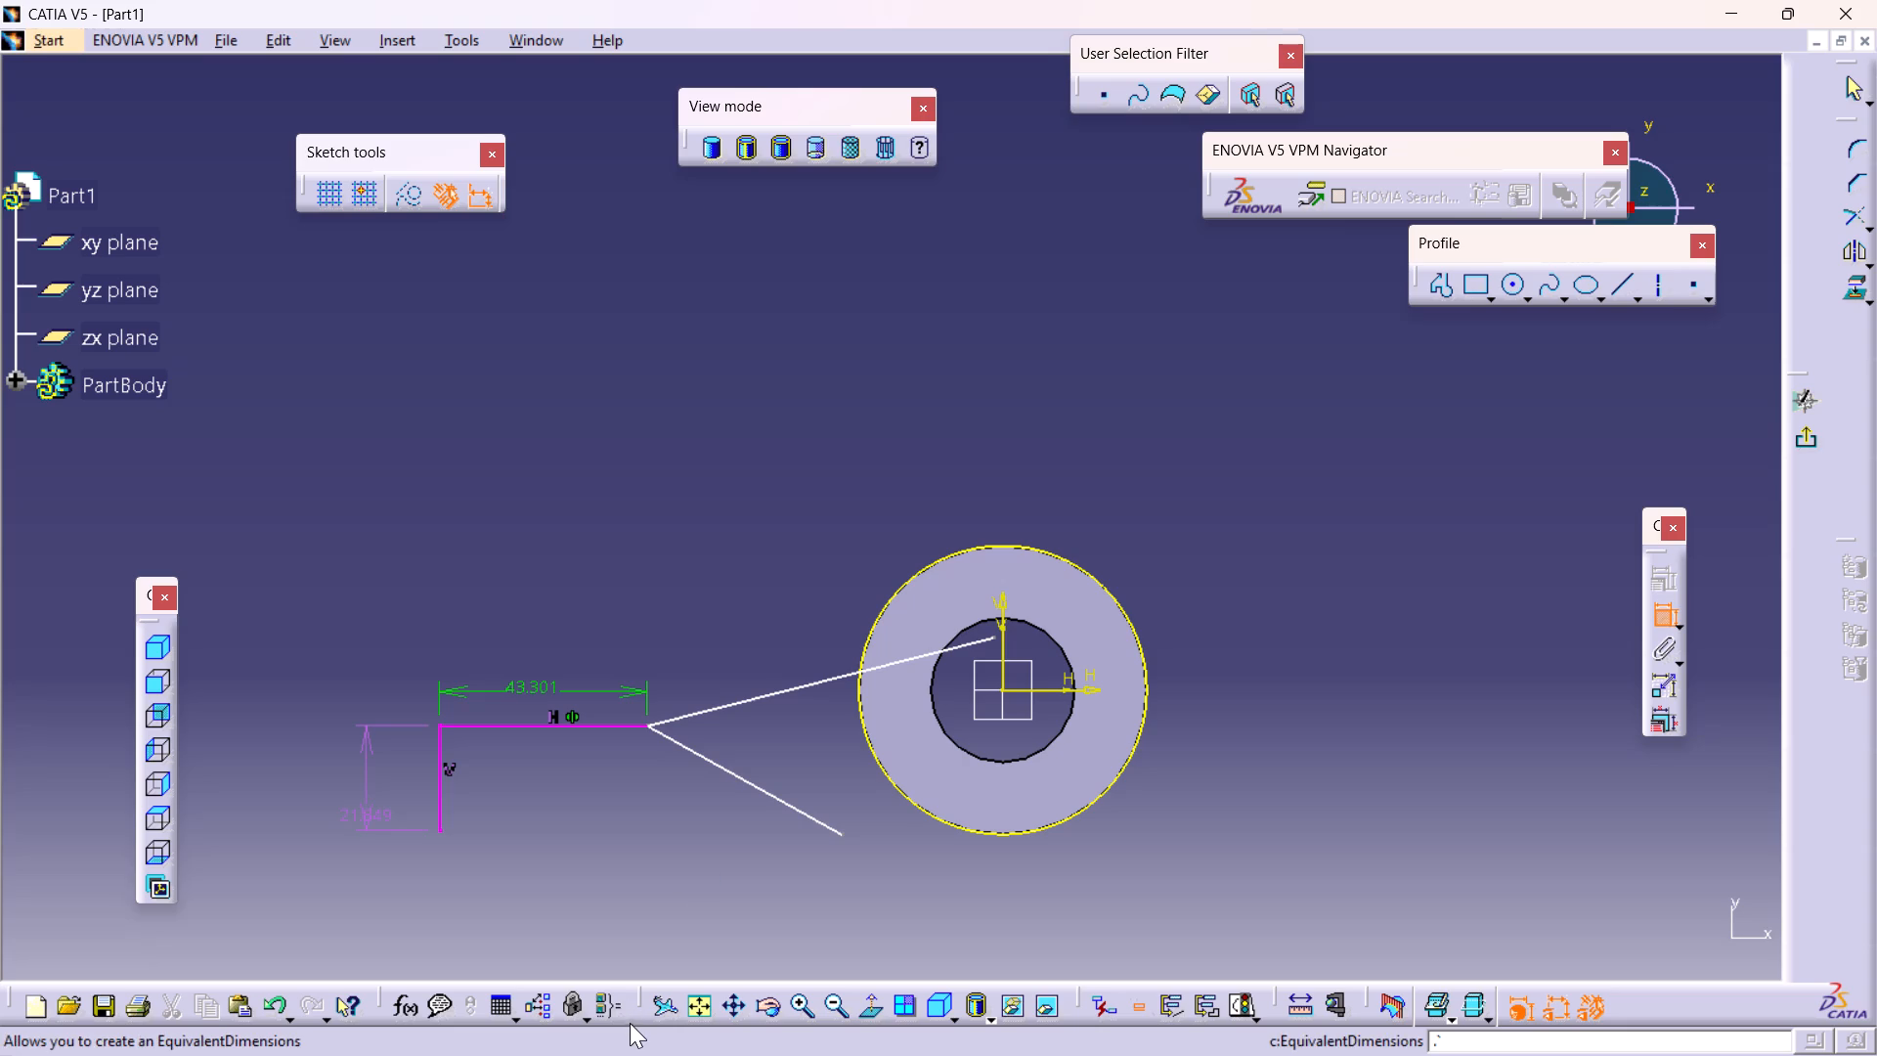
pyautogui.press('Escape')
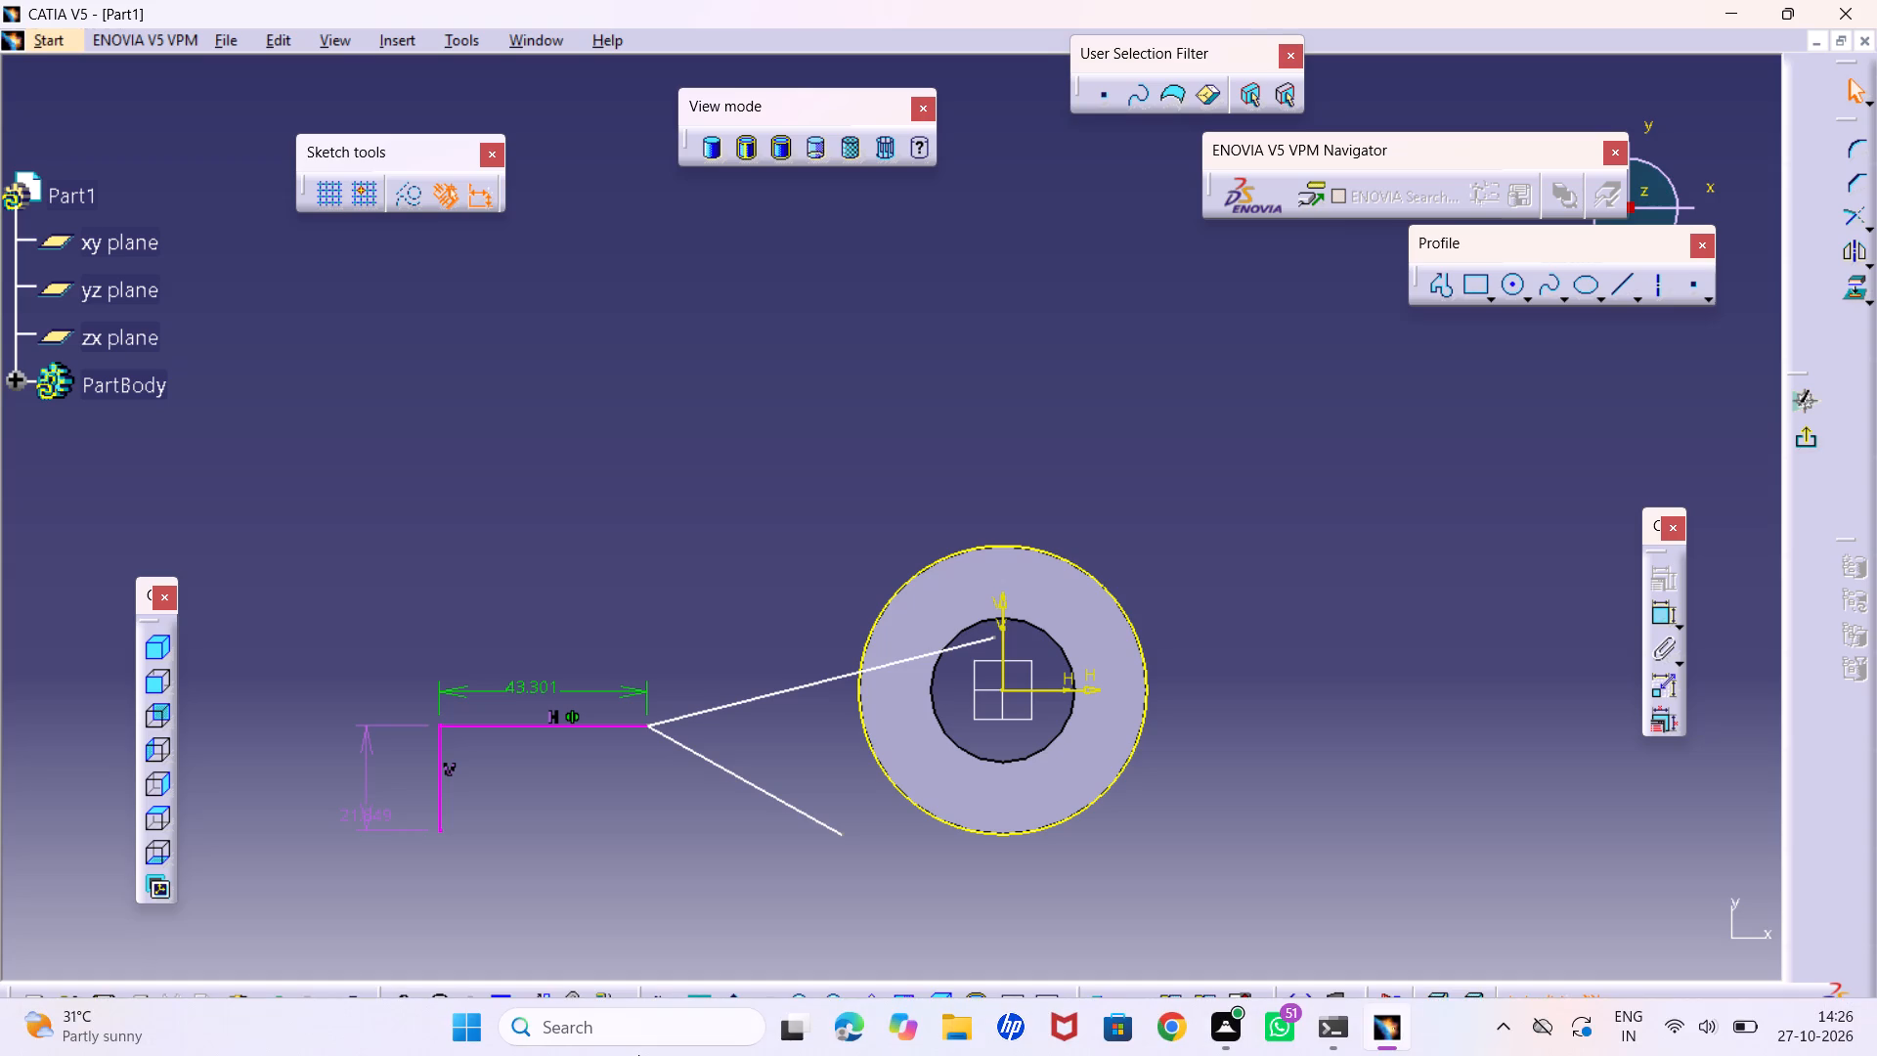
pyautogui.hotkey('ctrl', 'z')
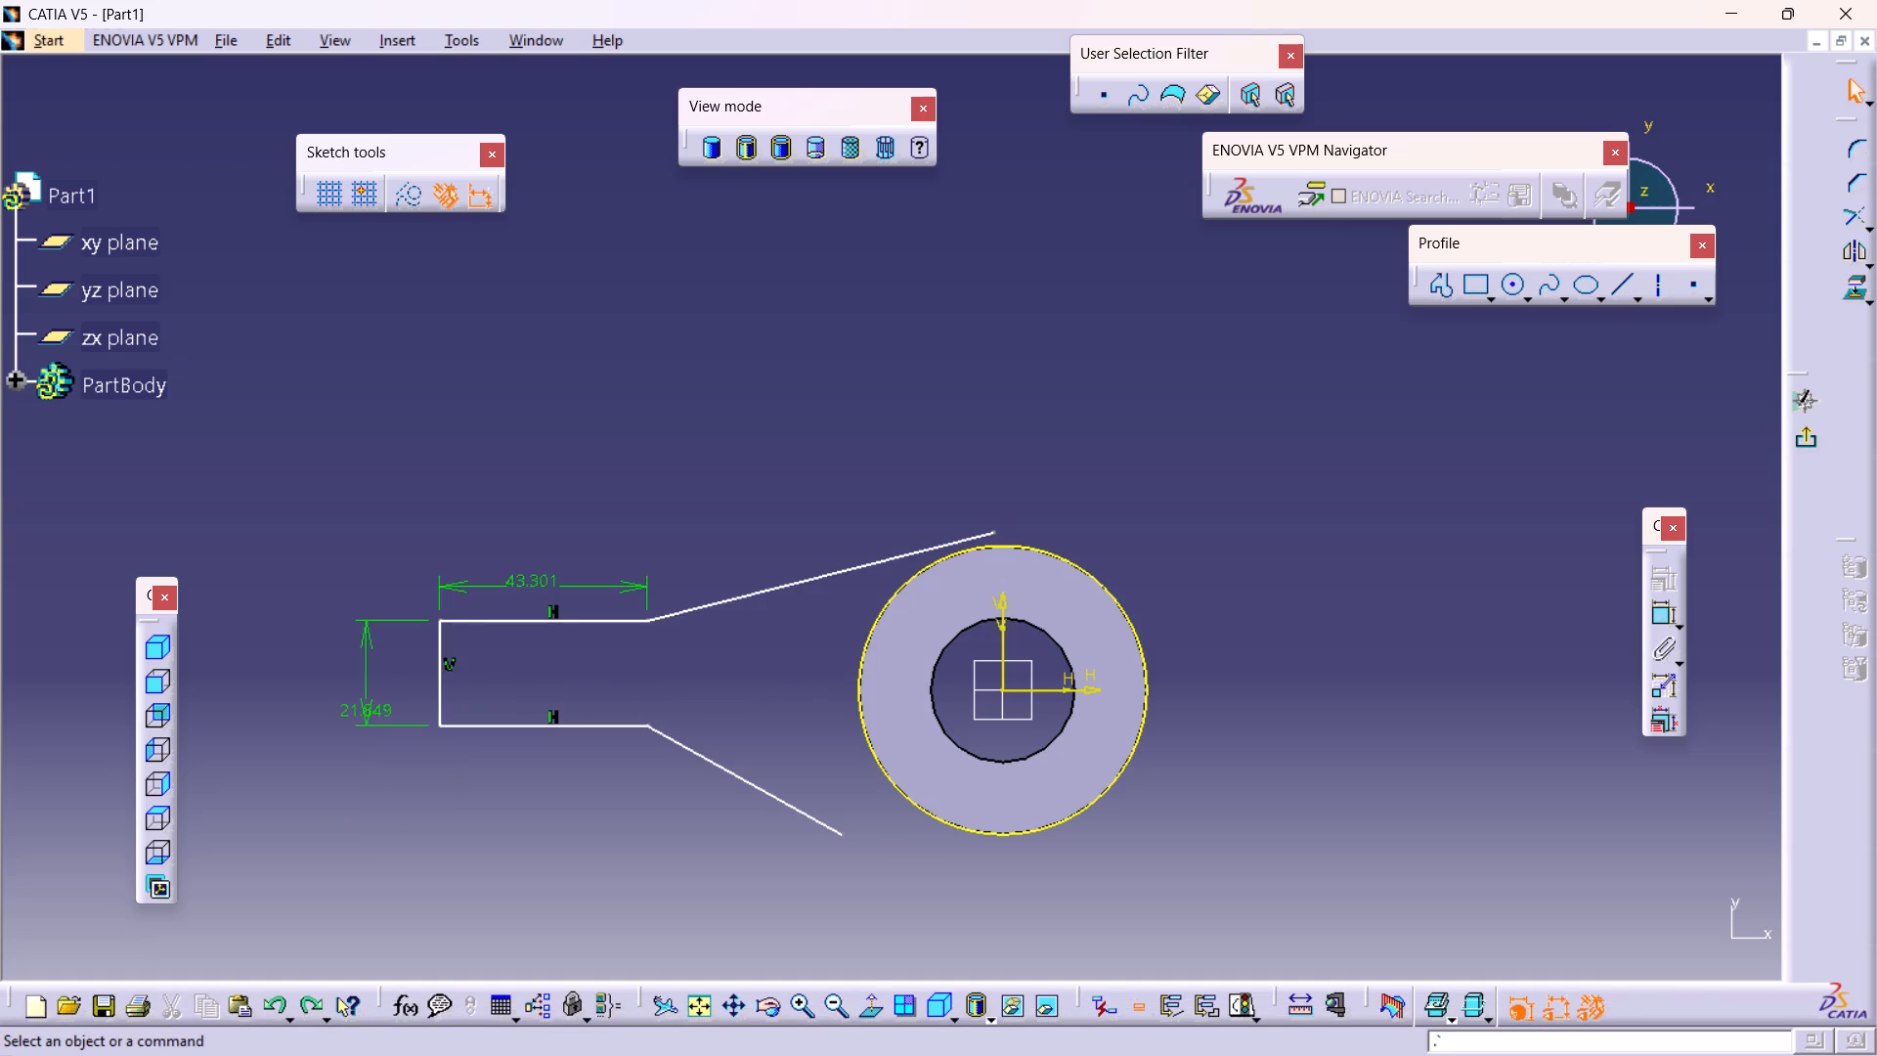
# Set the arm's vertical end line length to 30 mm and move its dimension slightly closer to the line.
pyautogui.doubleClick(379, 702)
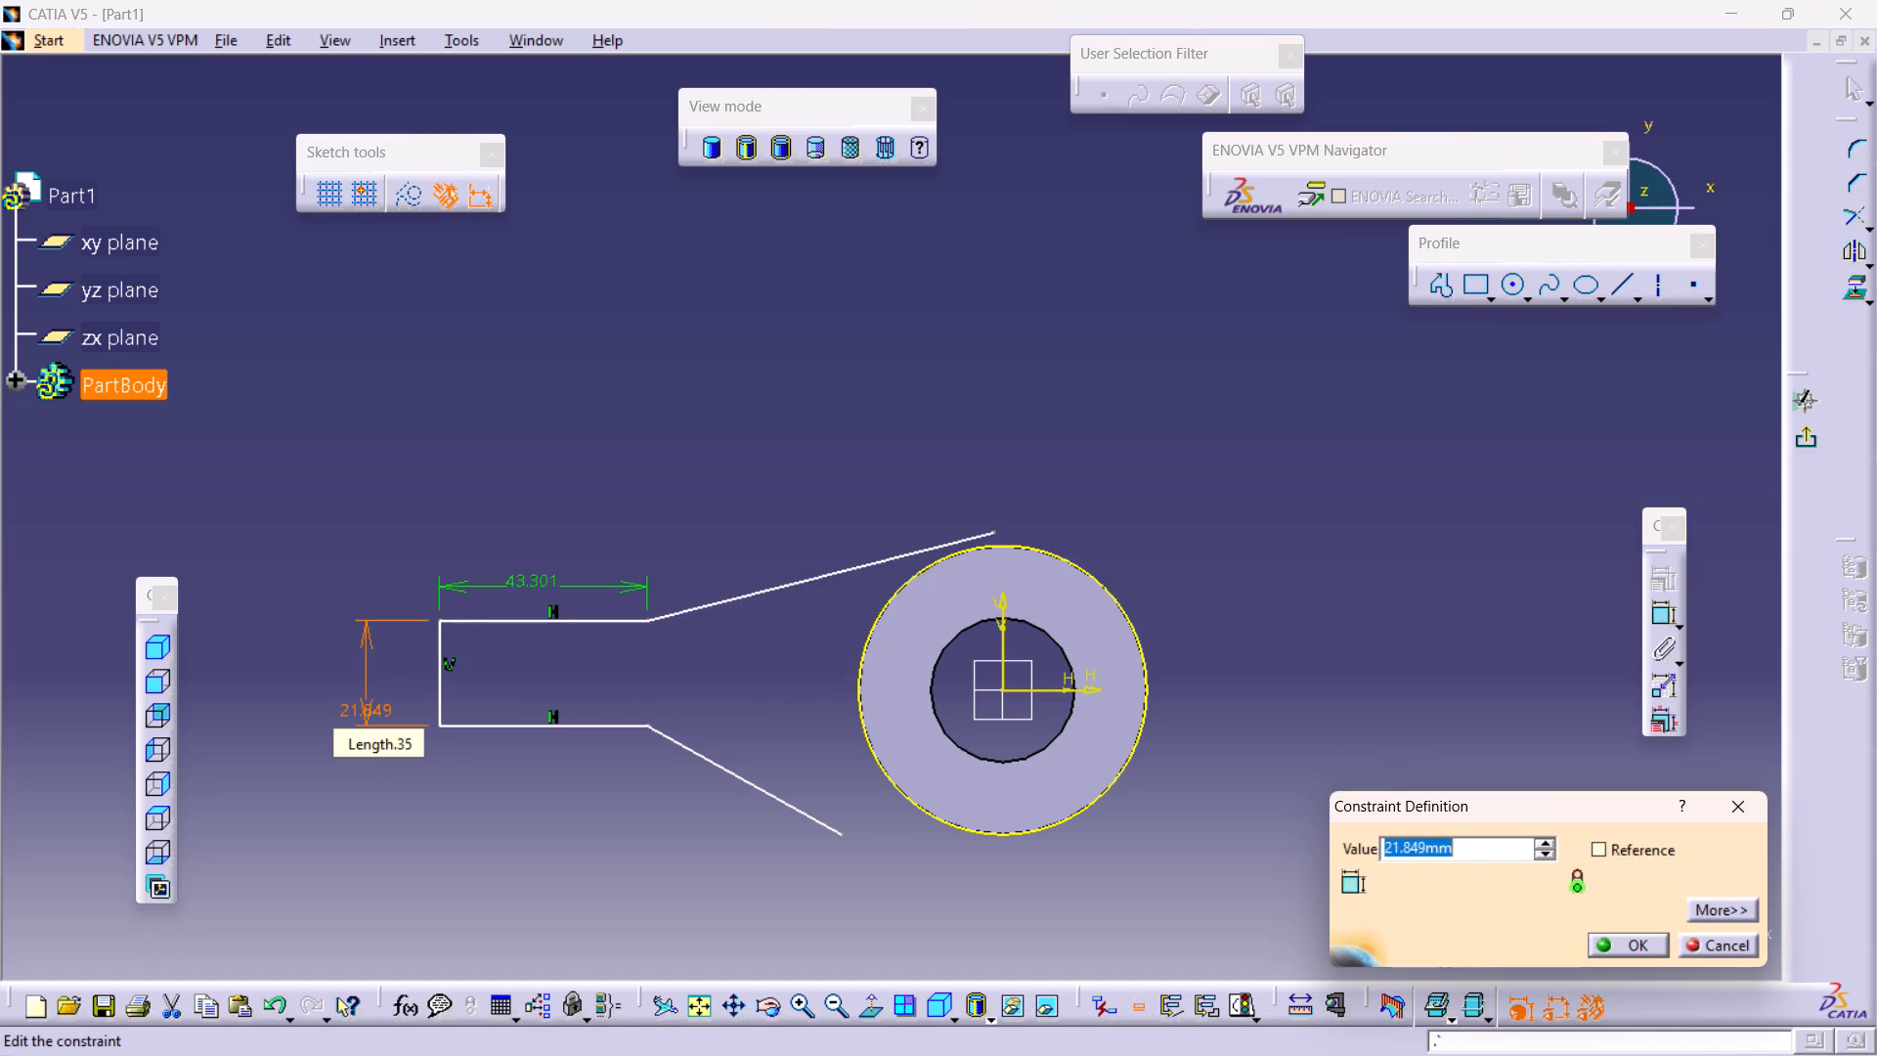
pyautogui.write('25')
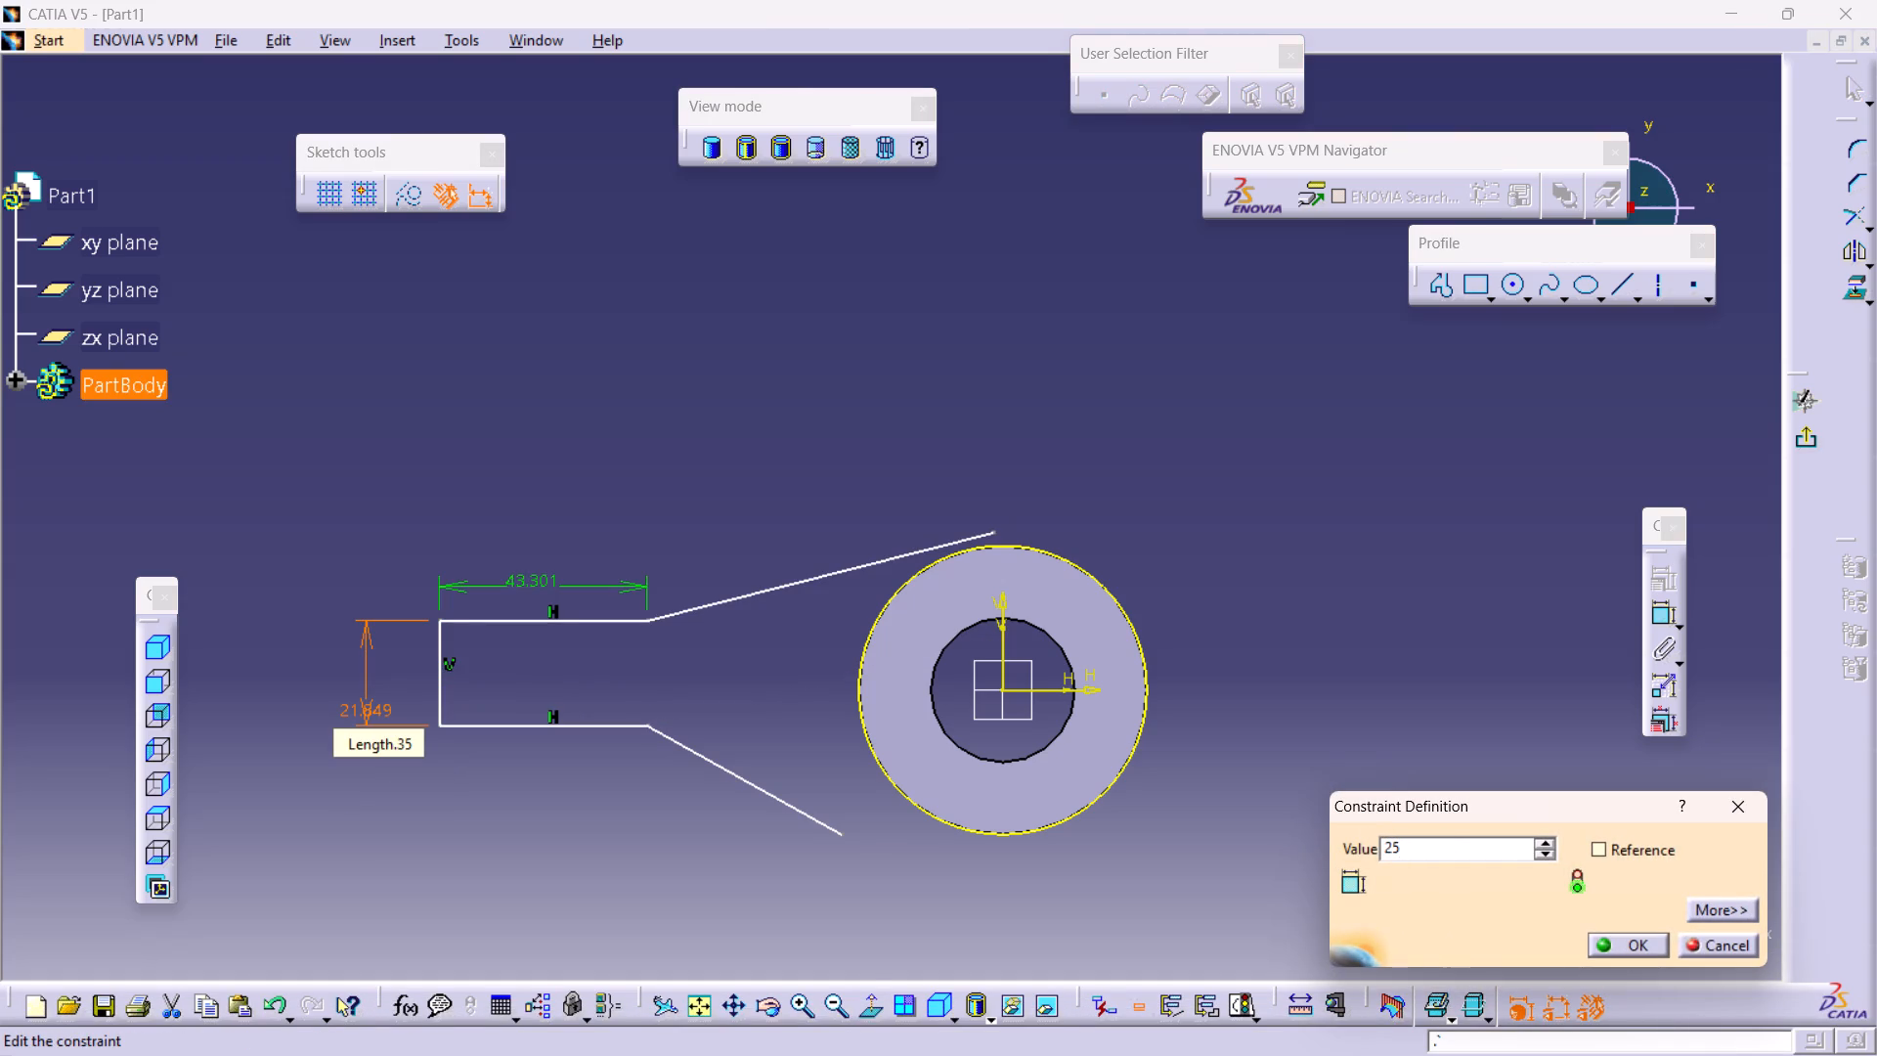
pyautogui.press('BackSpace')
pyautogui.press('BackSpace')
pyautogui.write('30')
pyautogui.press('Return')
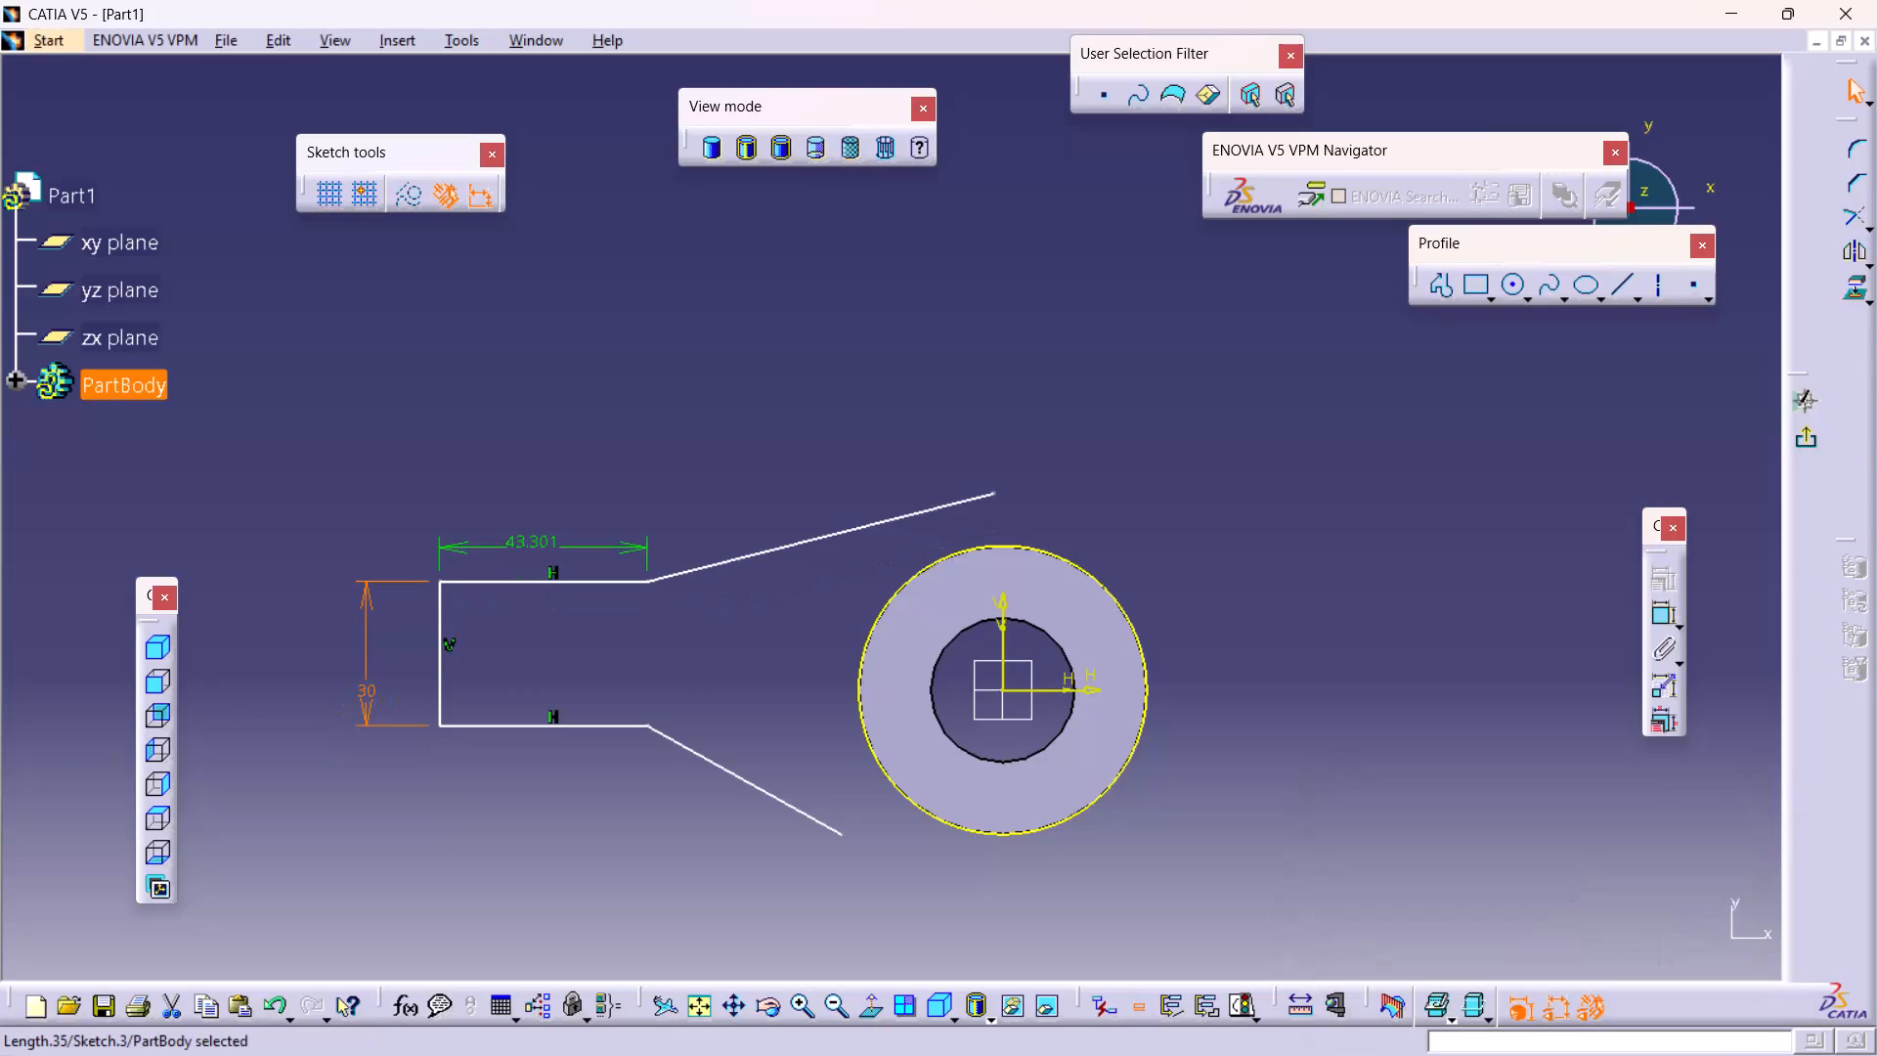
pyautogui.moveTo(371, 697); pyautogui.dragTo(386, 666)
pyautogui.click(312, 688)
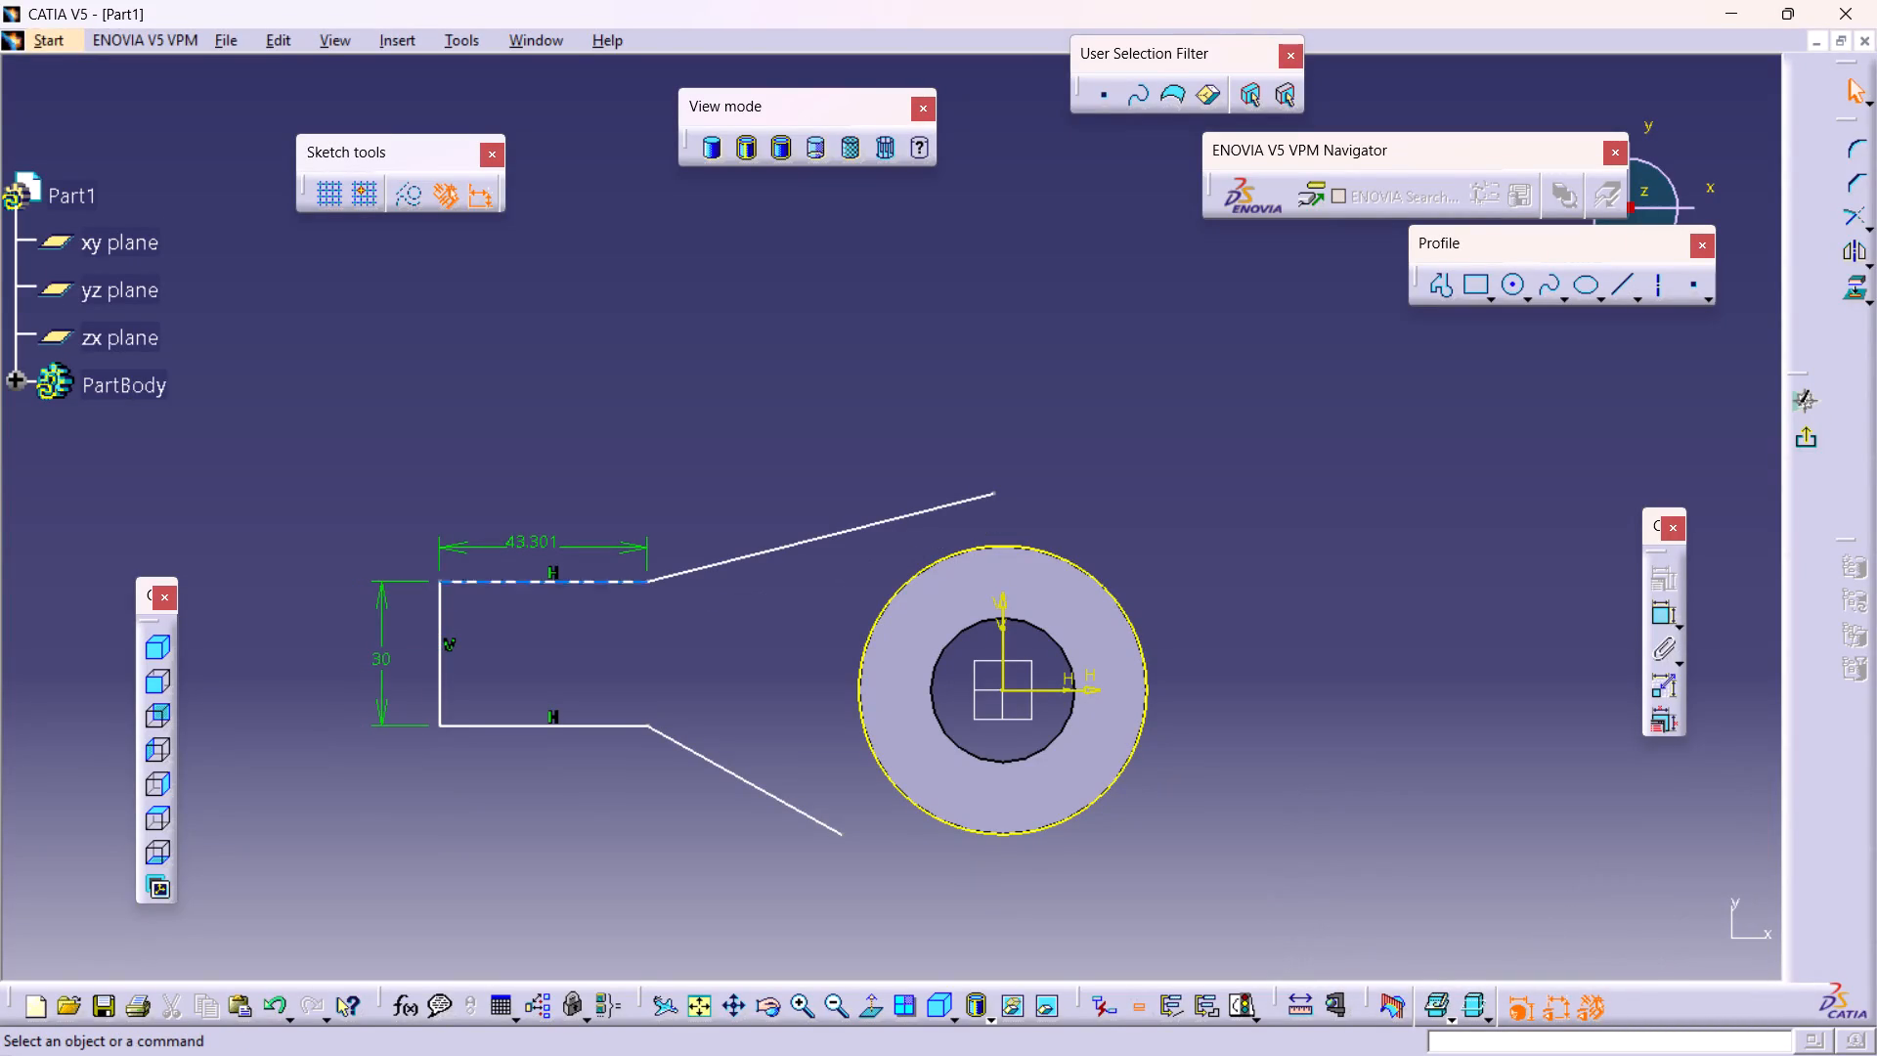
# Set the length of the arm's upper horizontal line to 25 mm.
pyautogui.doubleClick(538, 536)
pyautogui.press('2')
pyautogui.press('5')
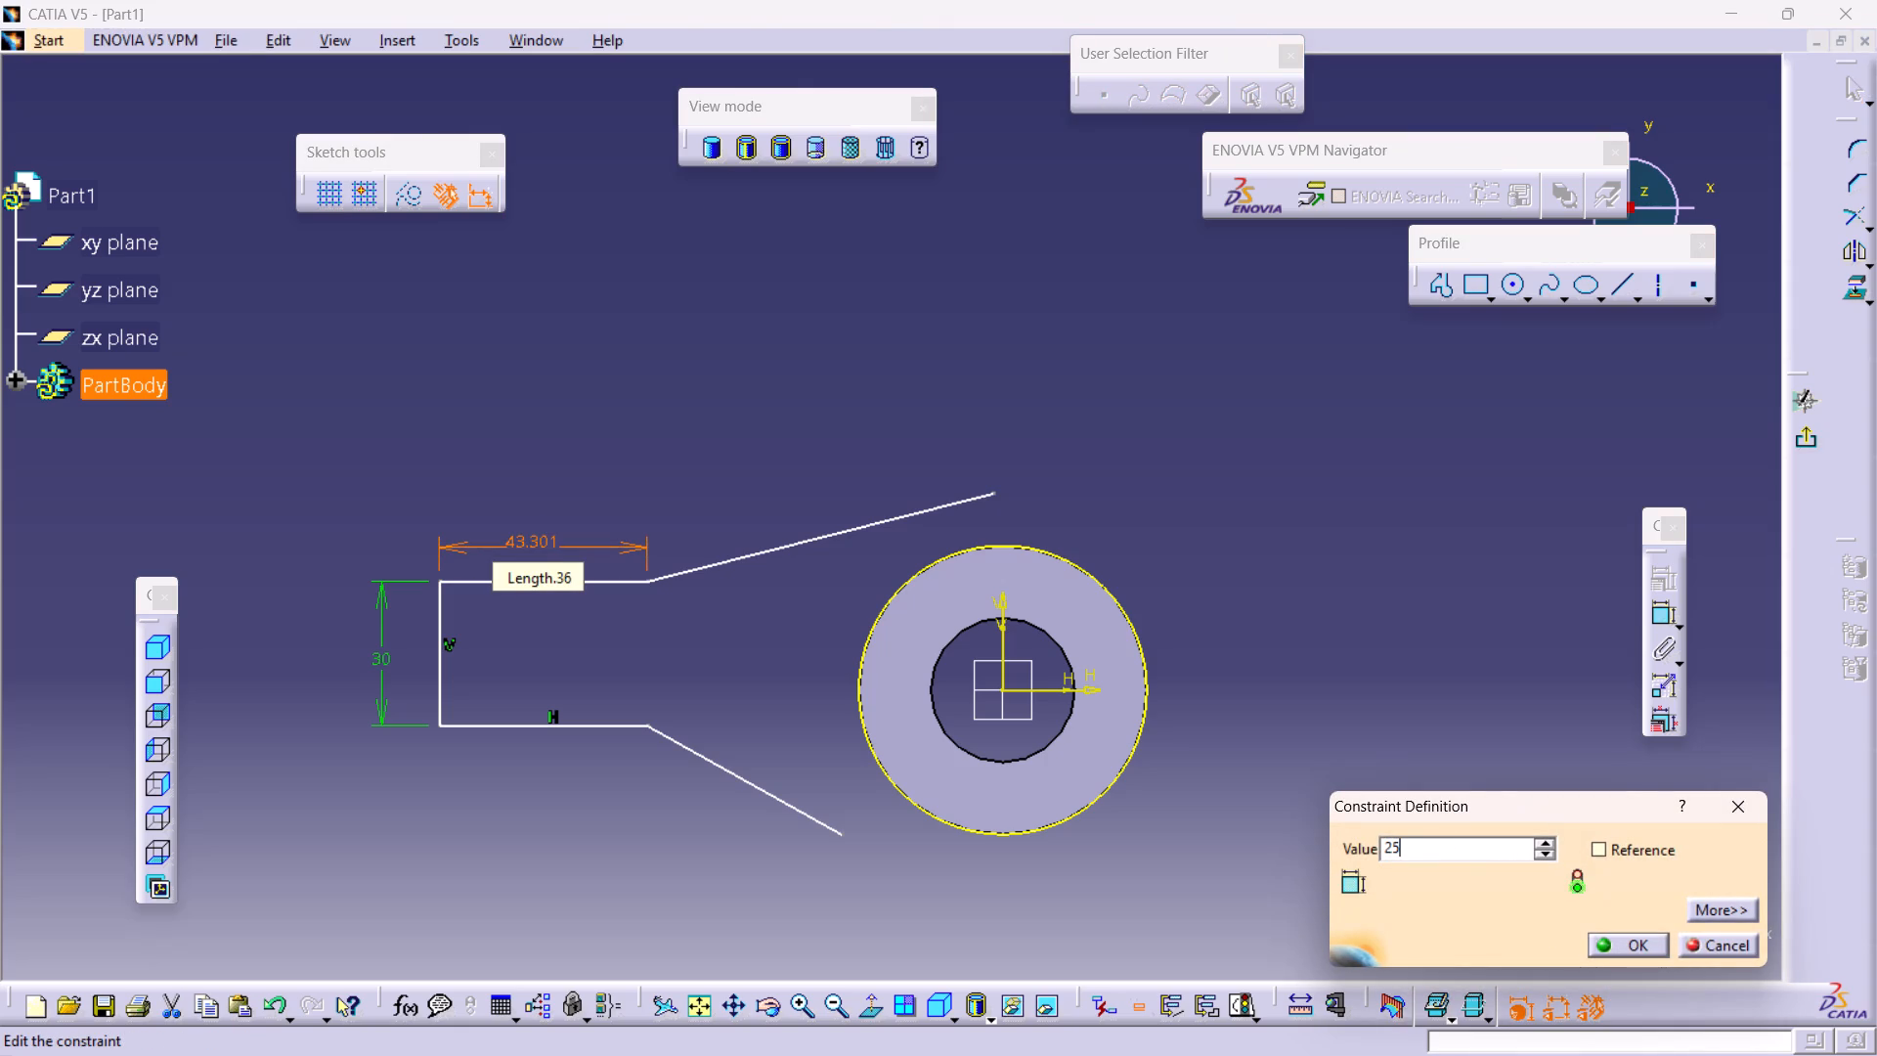
pyautogui.press('Return')
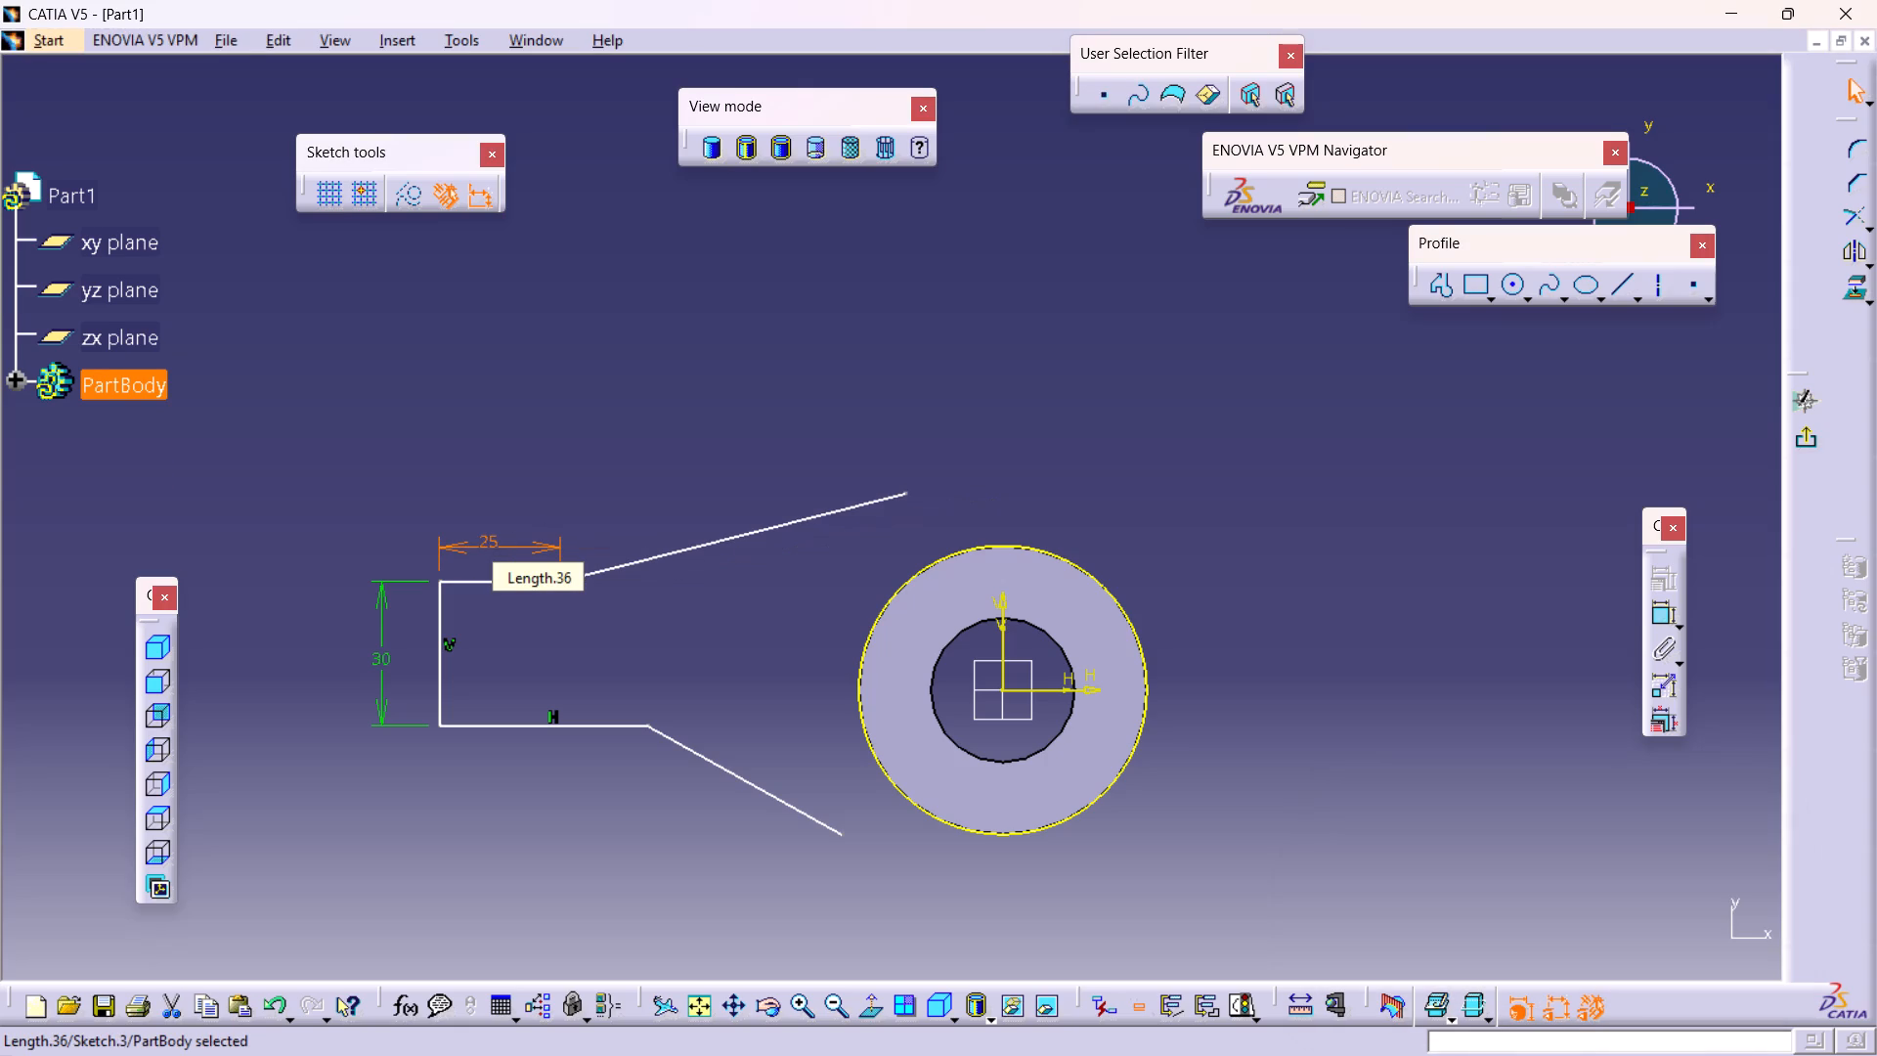
# Dimension the horizontal distance from the arm's vertical end line to the ring's vertical axis and set it to 122.5 mm.
pyautogui.scroll(1, 538, 538)
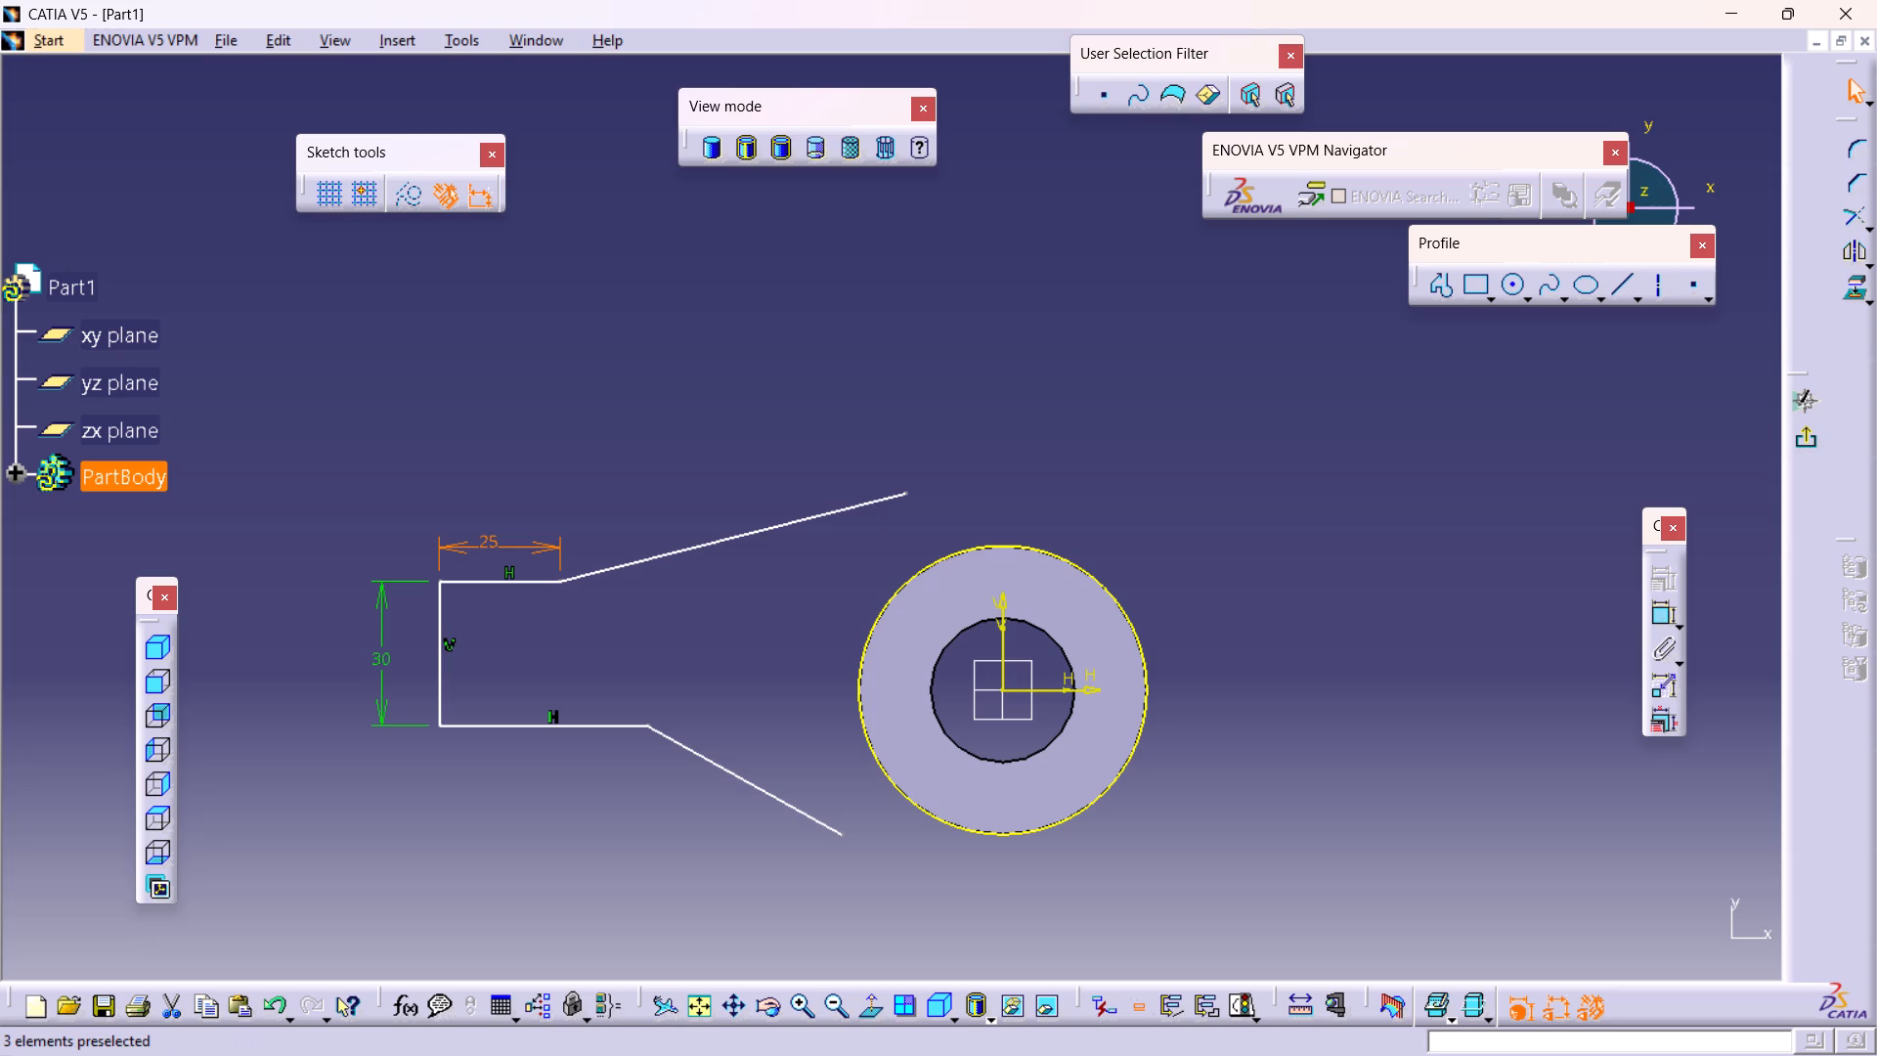
pyautogui.doubleClick(1676, 627)
pyautogui.doubleClick(1705, 647)
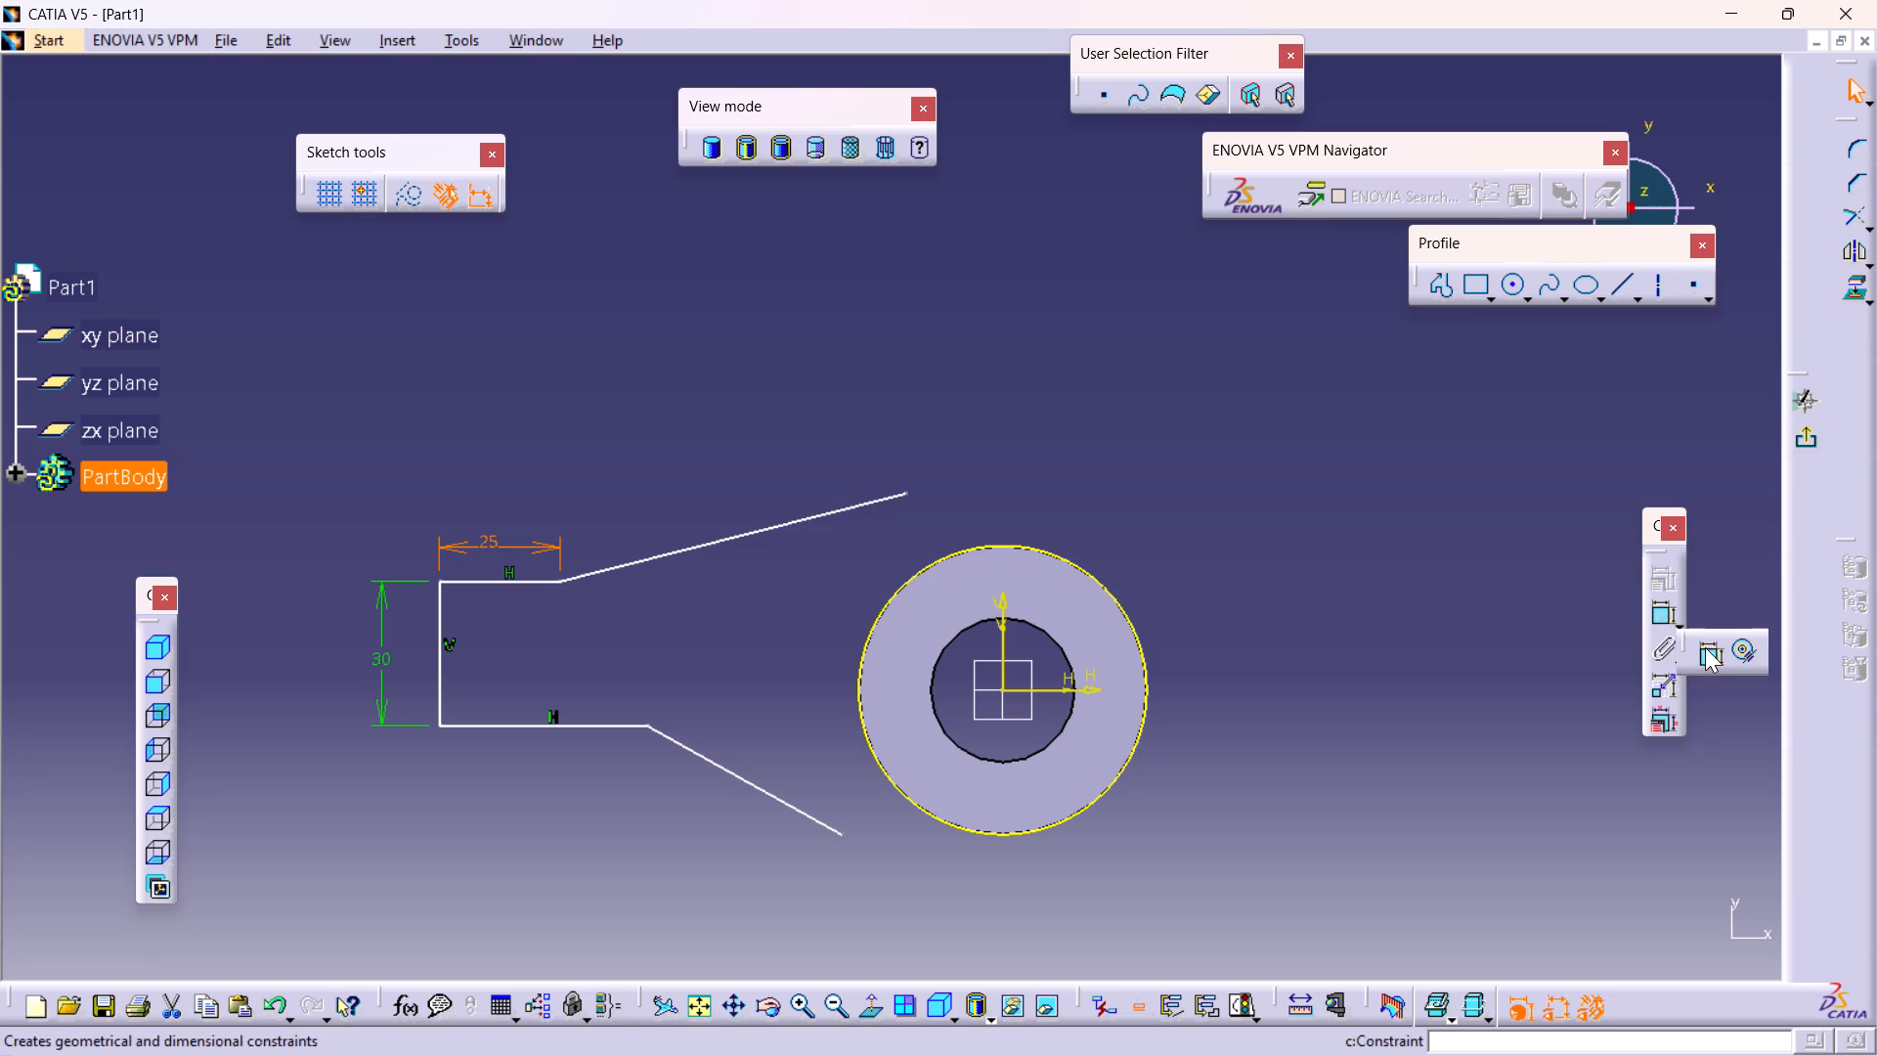
pyautogui.click(438, 674)
pyautogui.click(1004, 640)
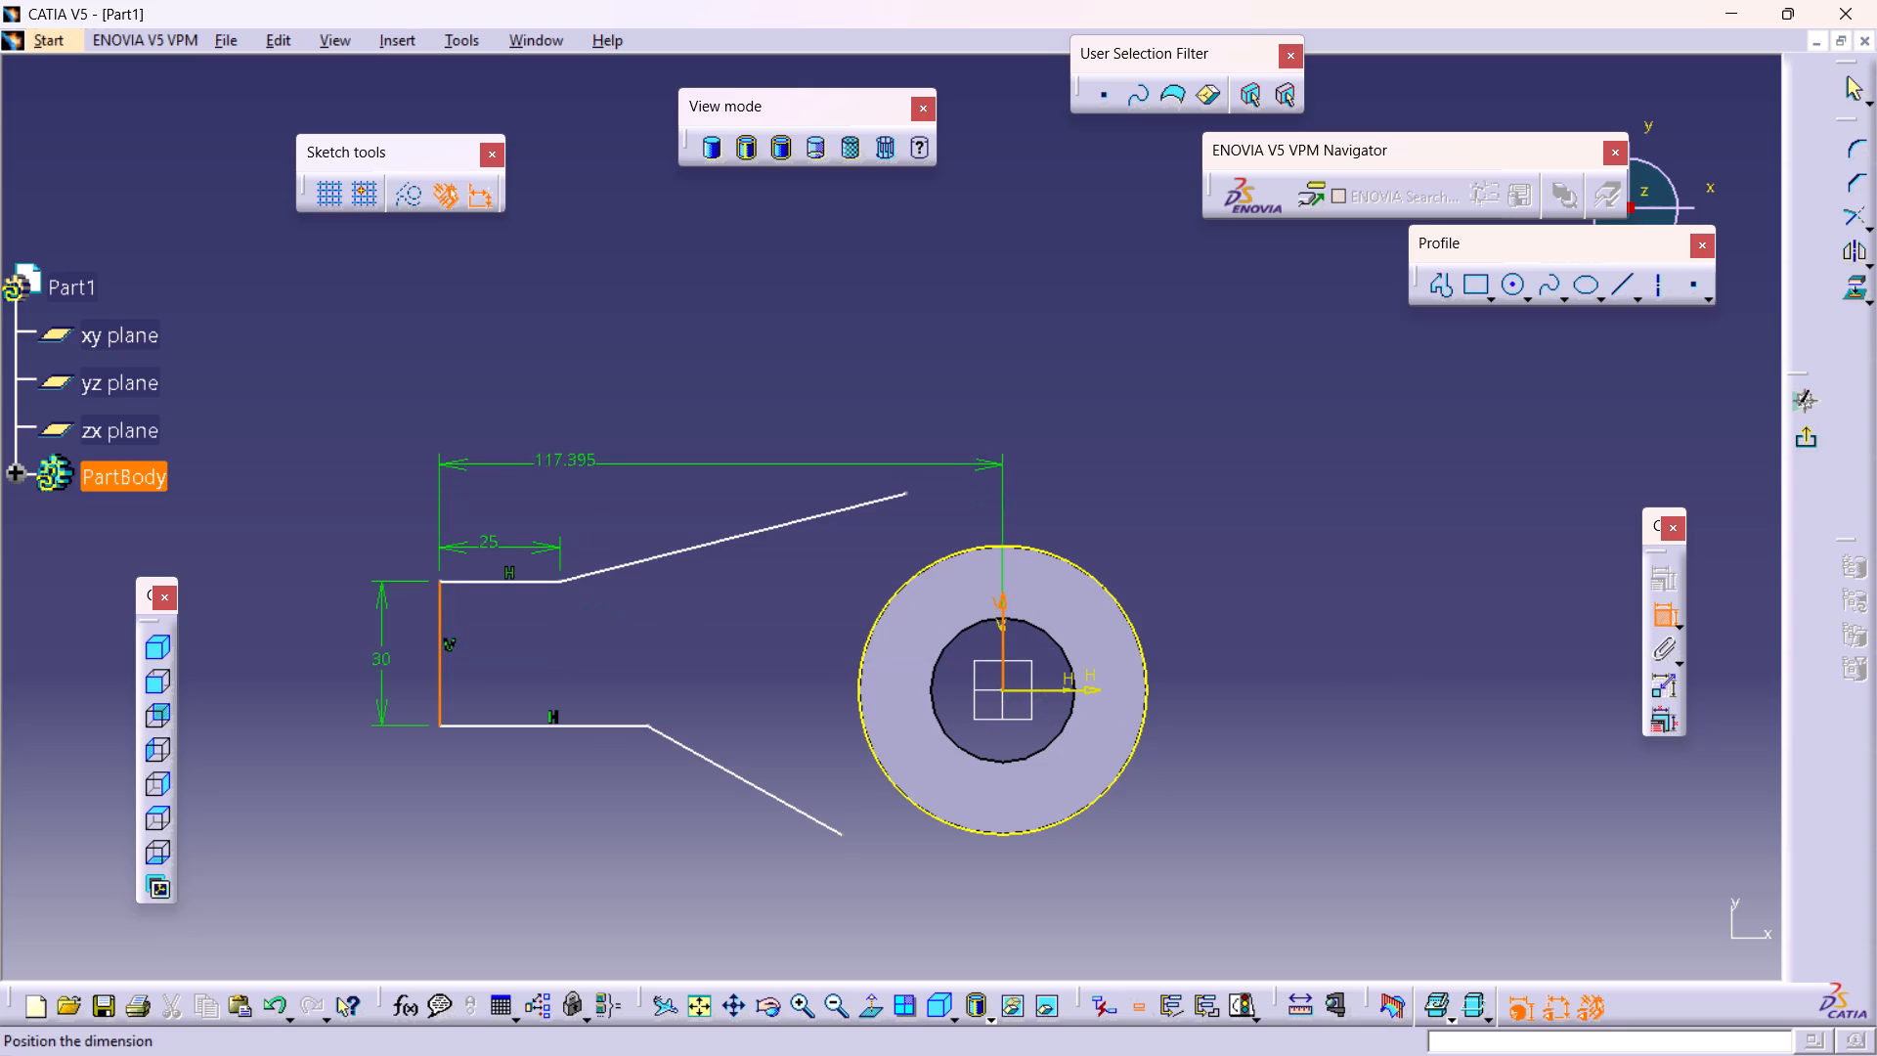
pyautogui.click(639, 453)
pyautogui.doubleClick(643, 443)
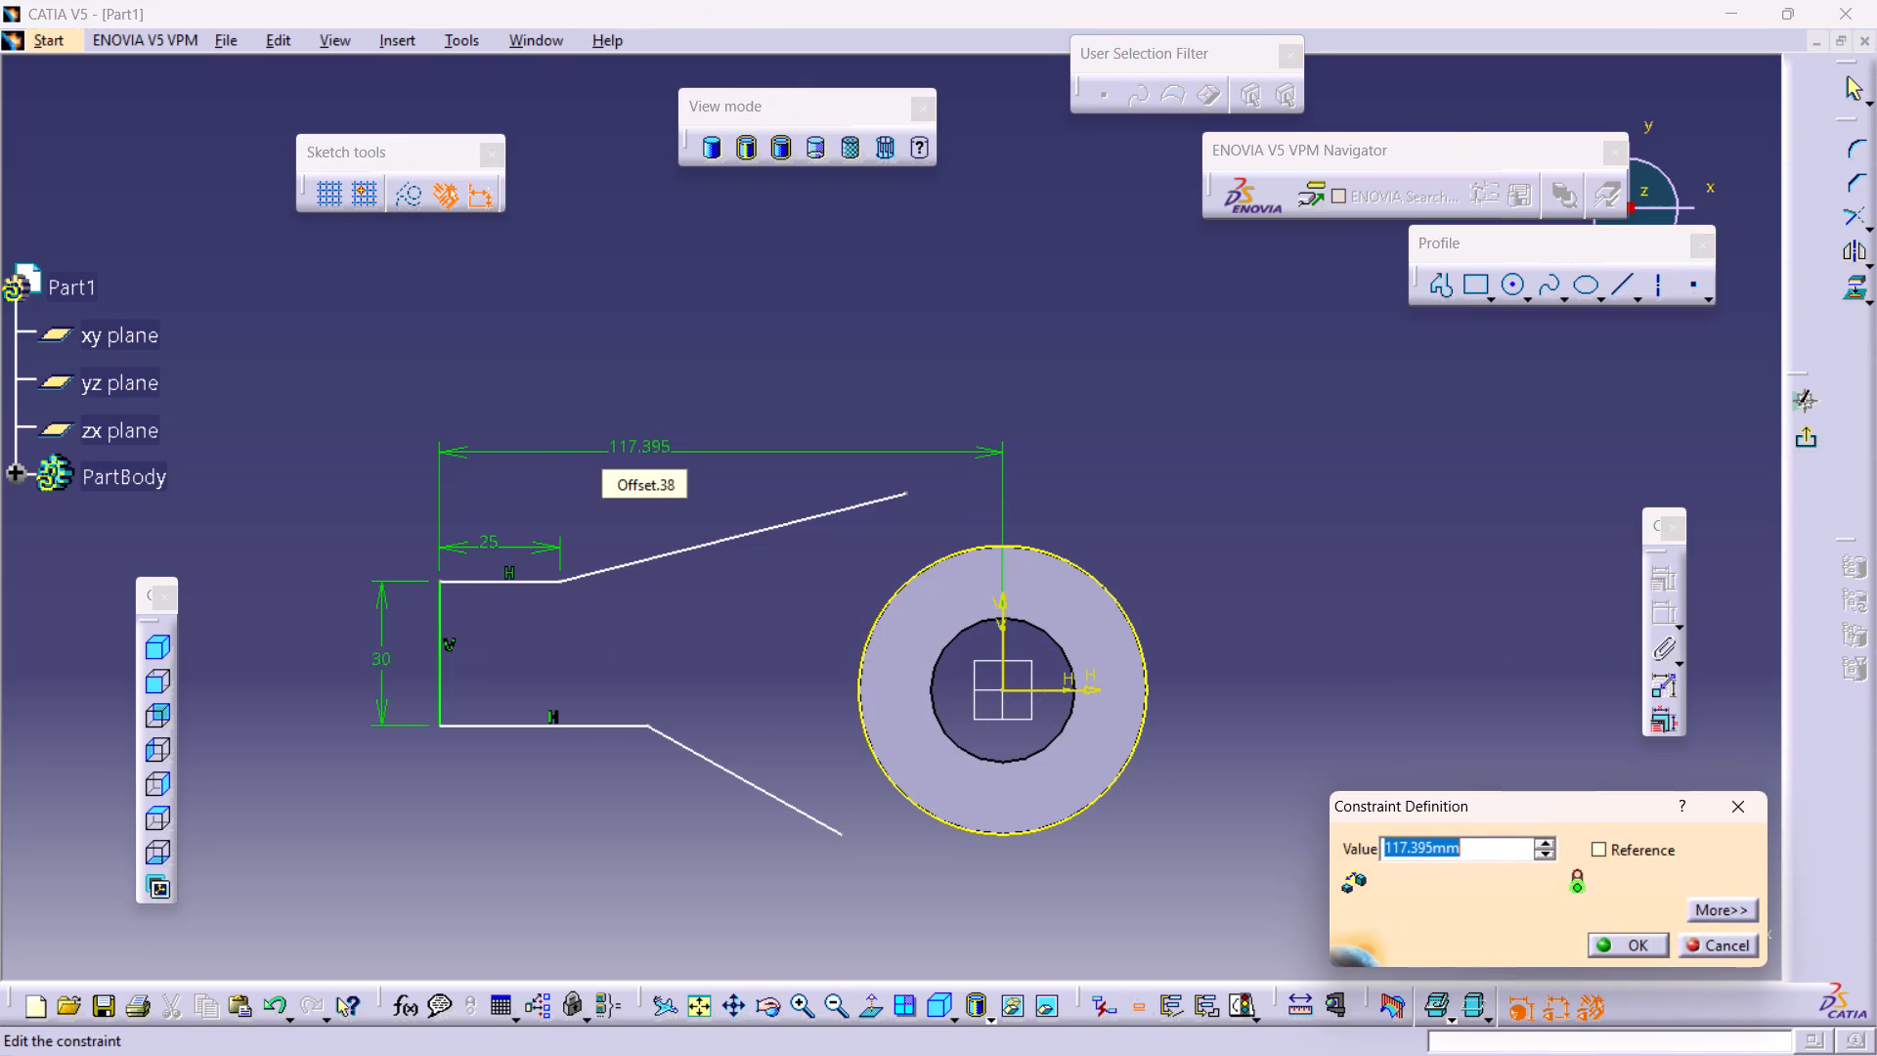
pyautogui.write('122.5')
pyautogui.press('Return')
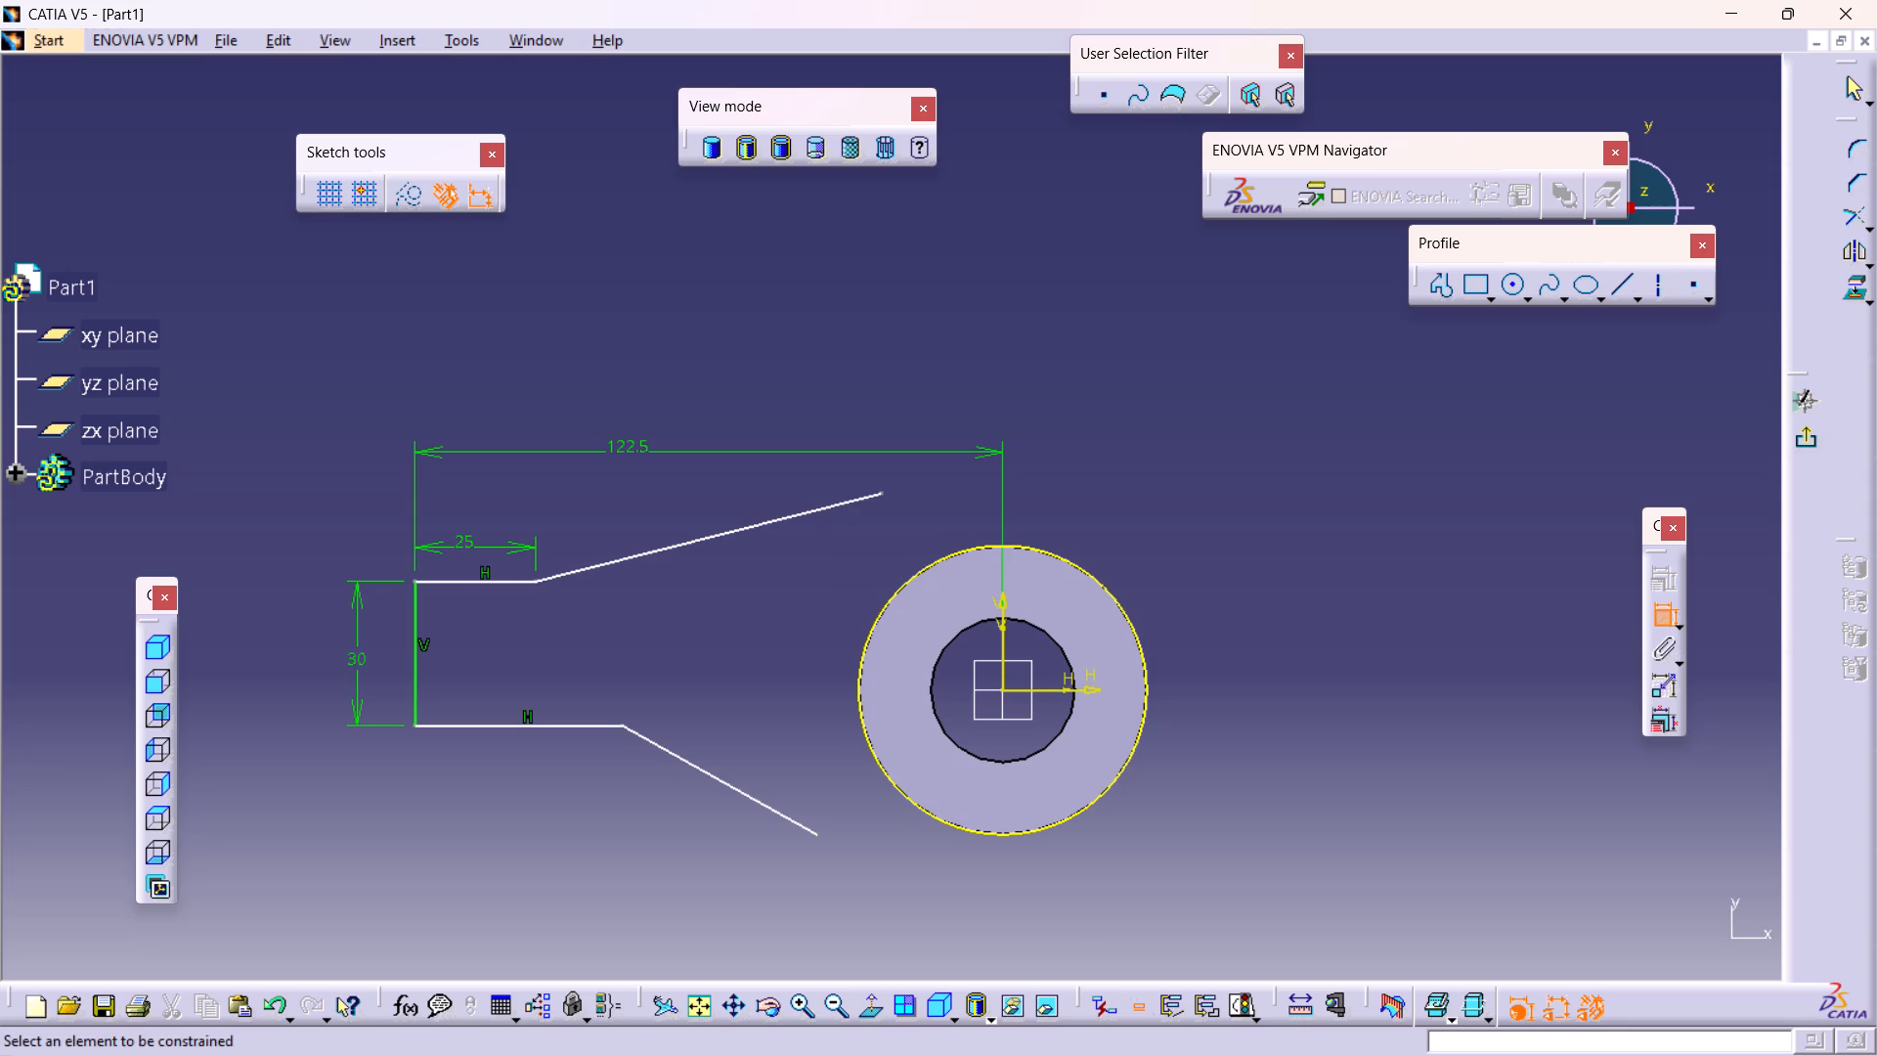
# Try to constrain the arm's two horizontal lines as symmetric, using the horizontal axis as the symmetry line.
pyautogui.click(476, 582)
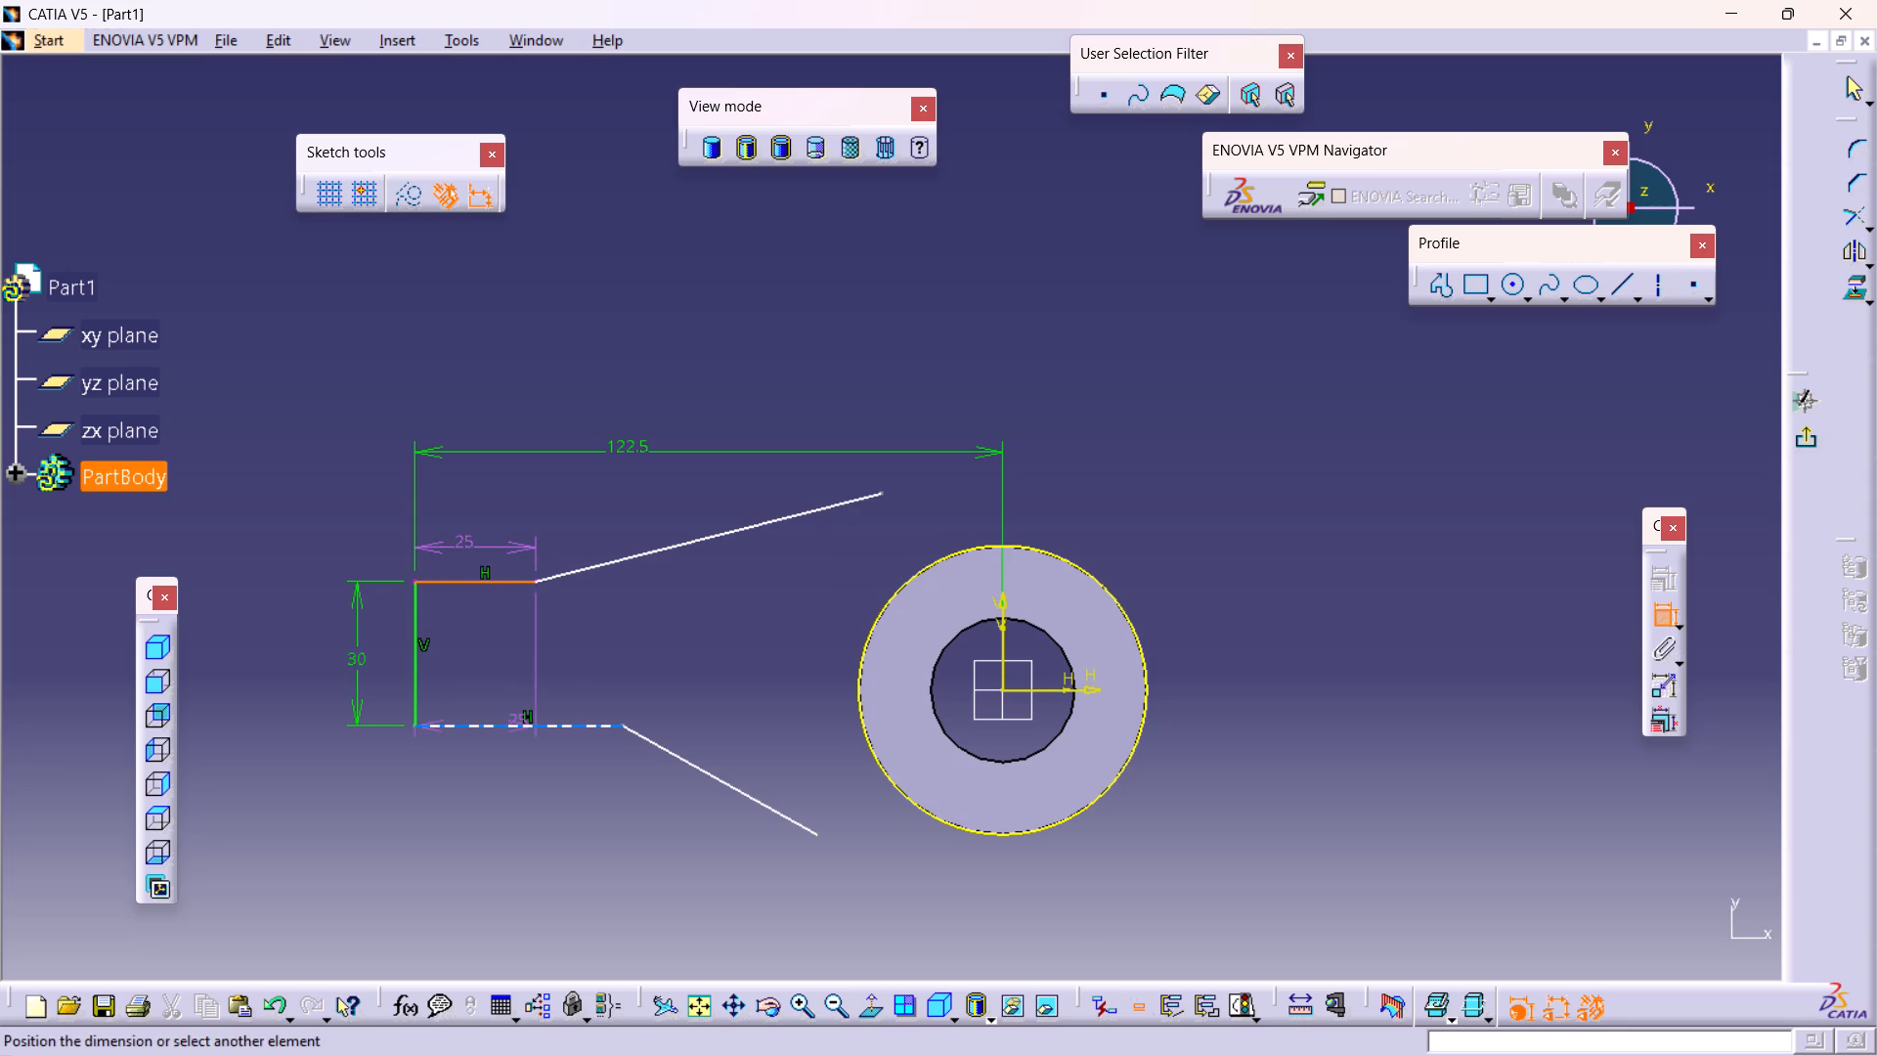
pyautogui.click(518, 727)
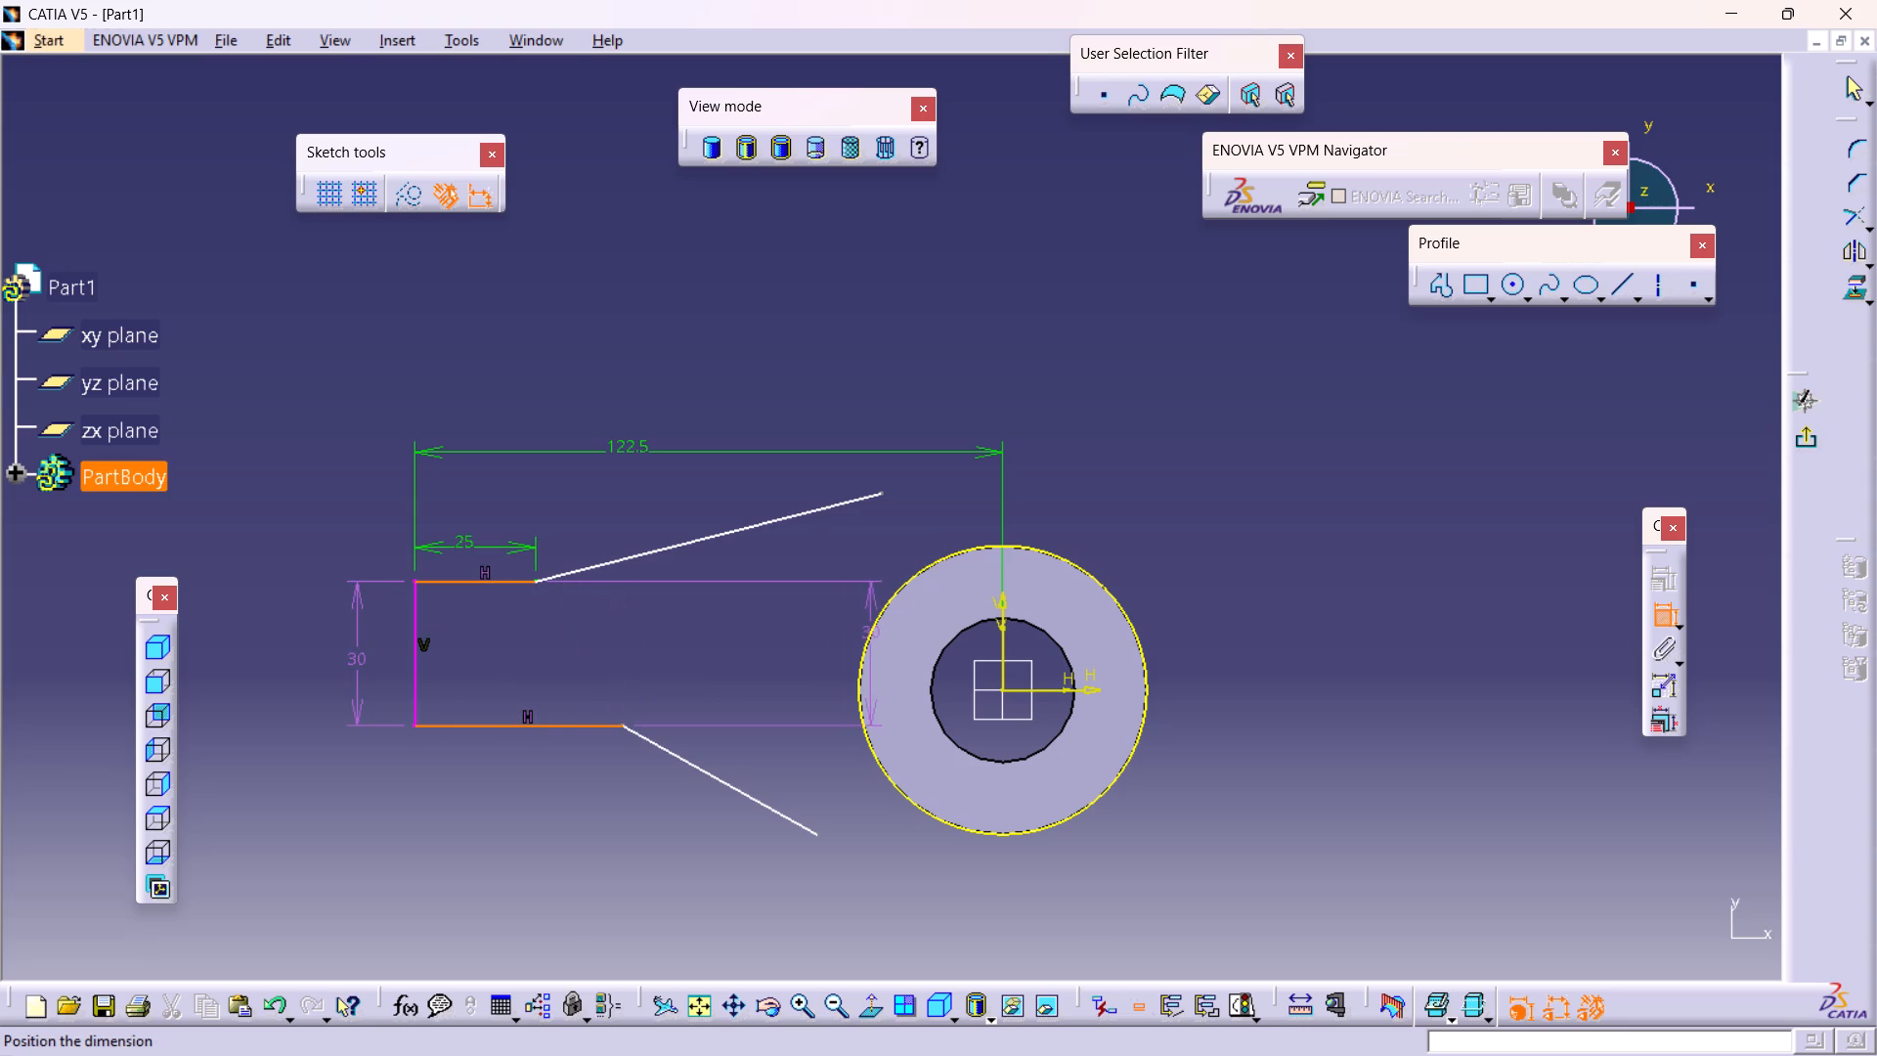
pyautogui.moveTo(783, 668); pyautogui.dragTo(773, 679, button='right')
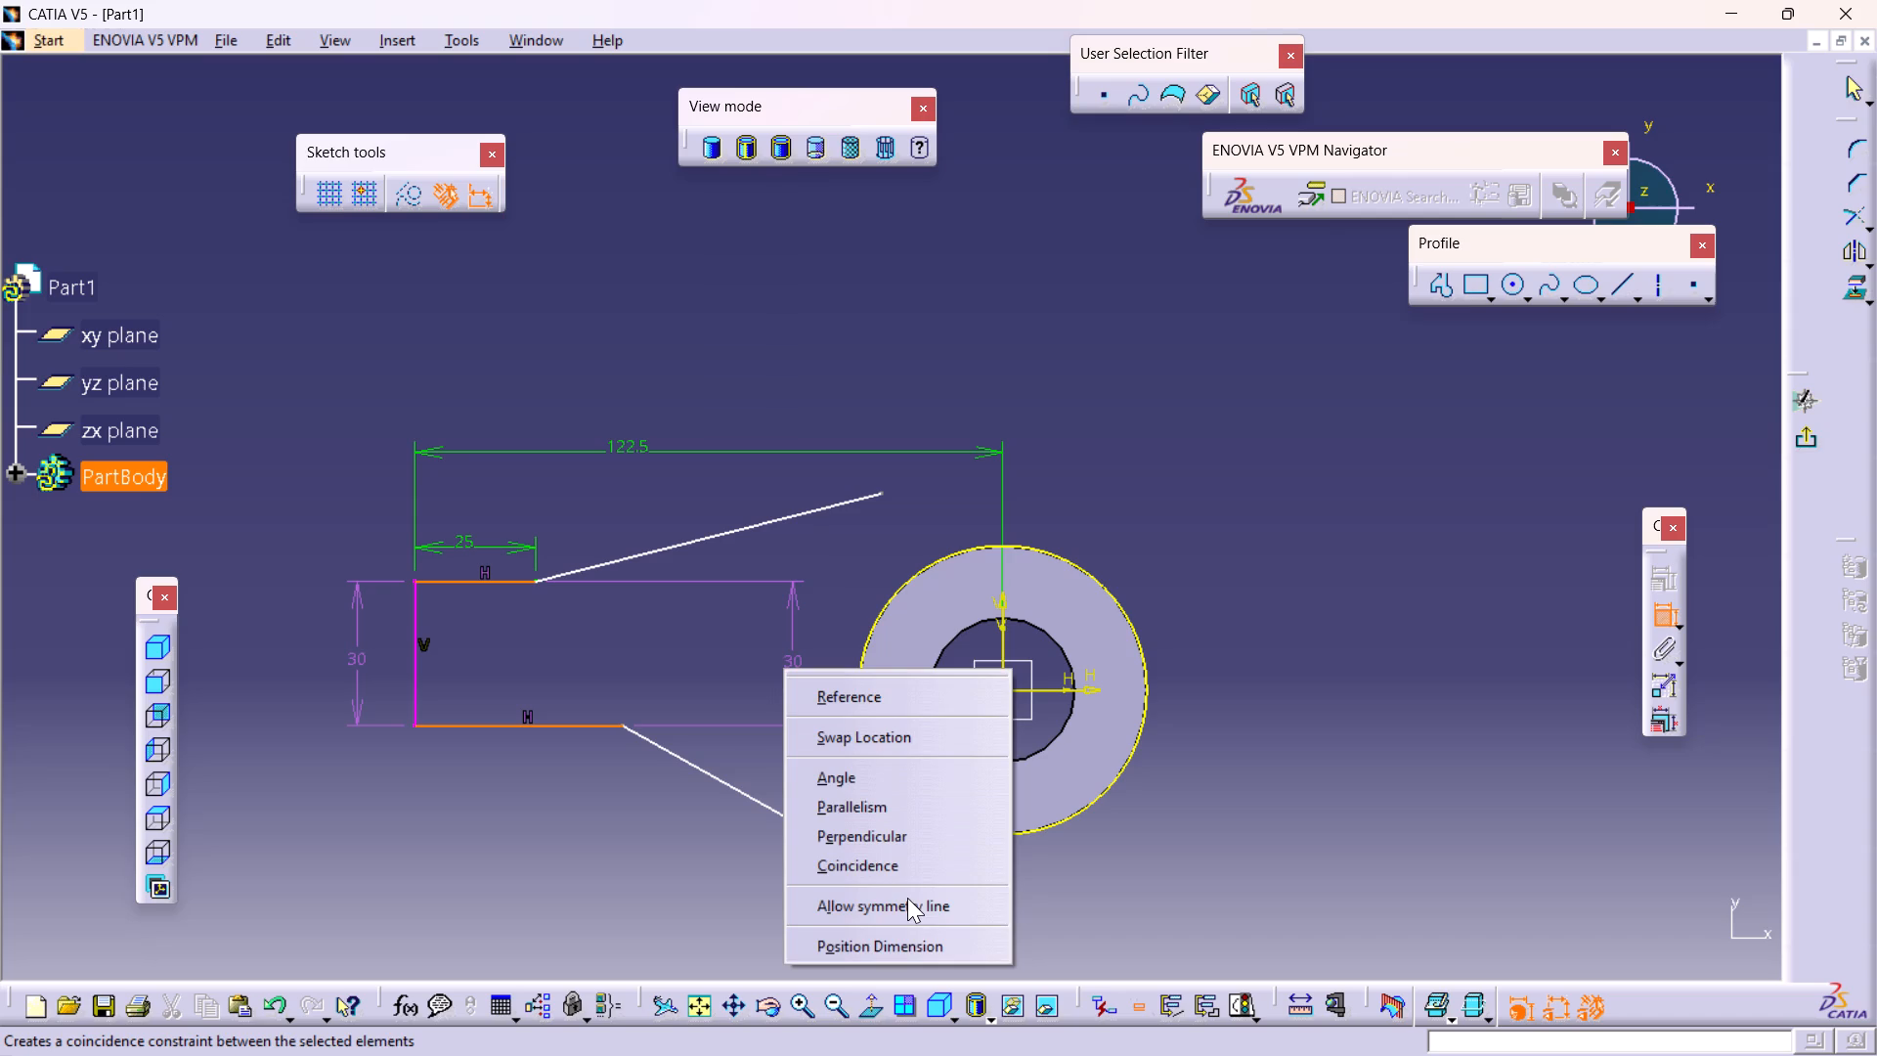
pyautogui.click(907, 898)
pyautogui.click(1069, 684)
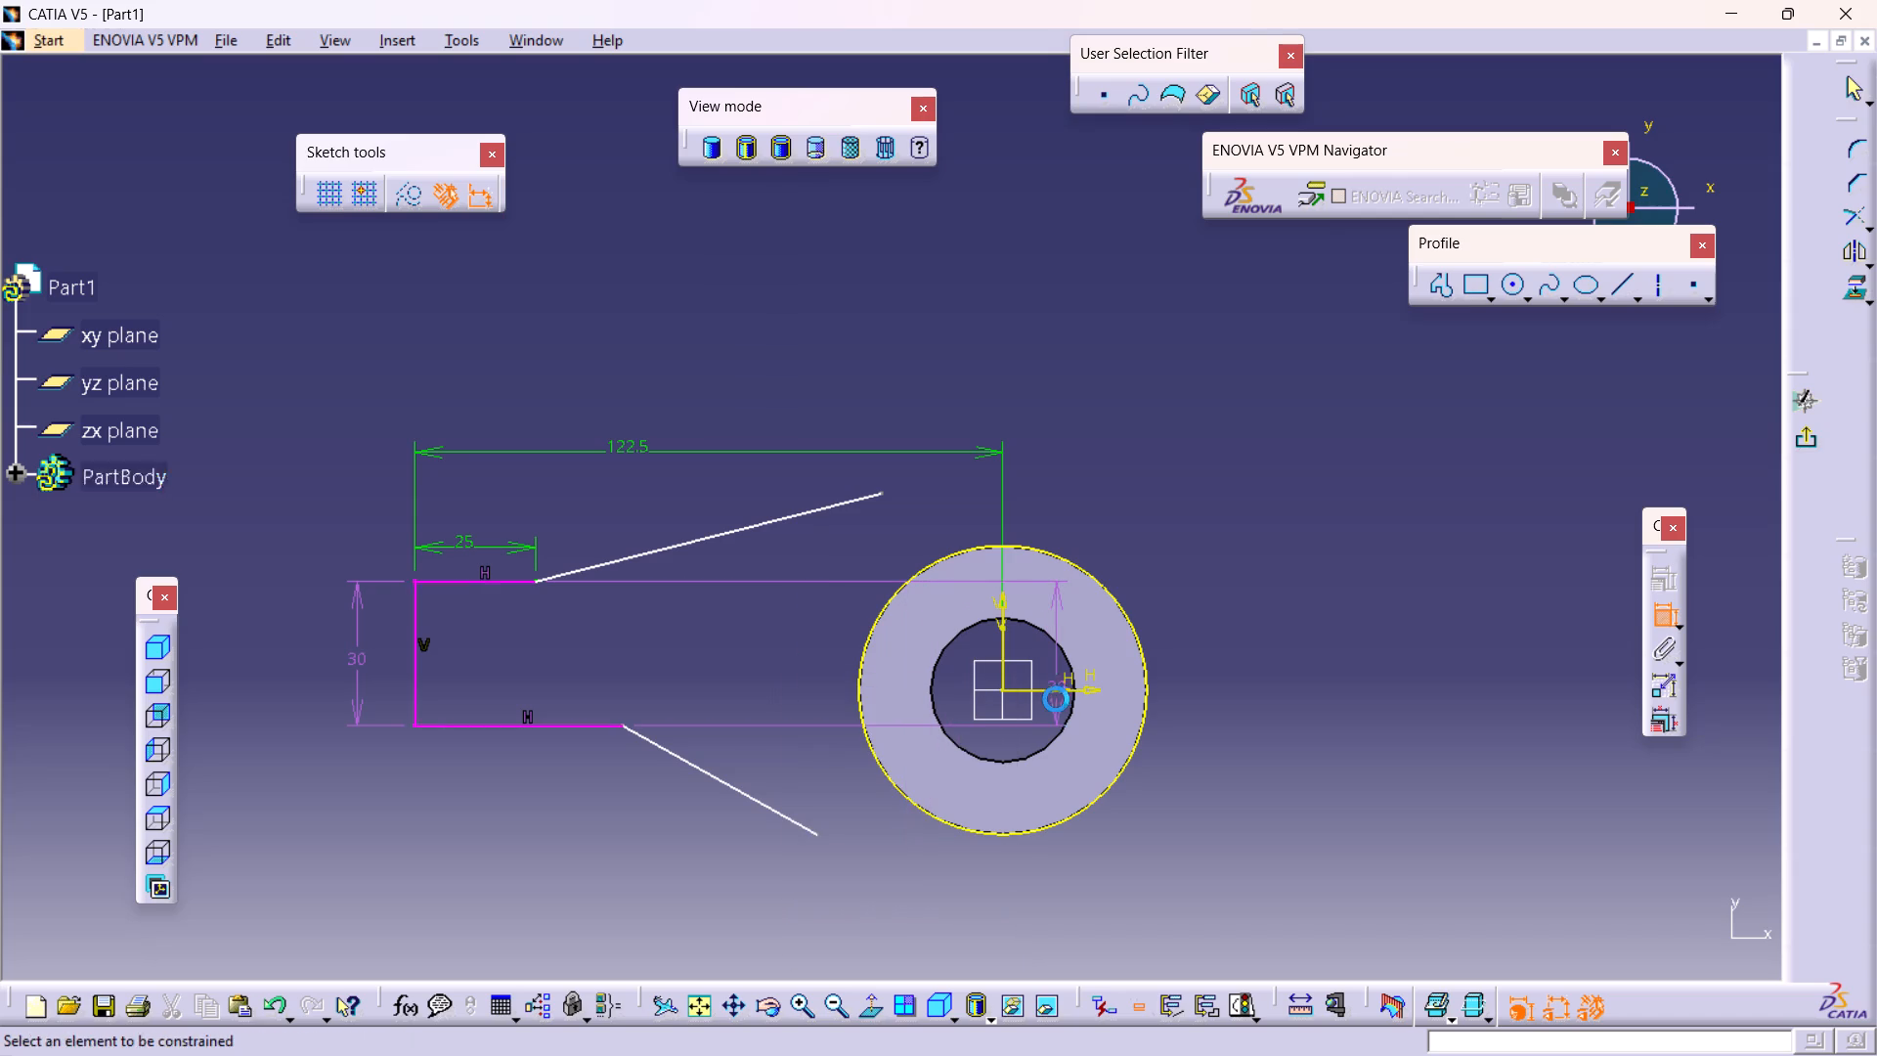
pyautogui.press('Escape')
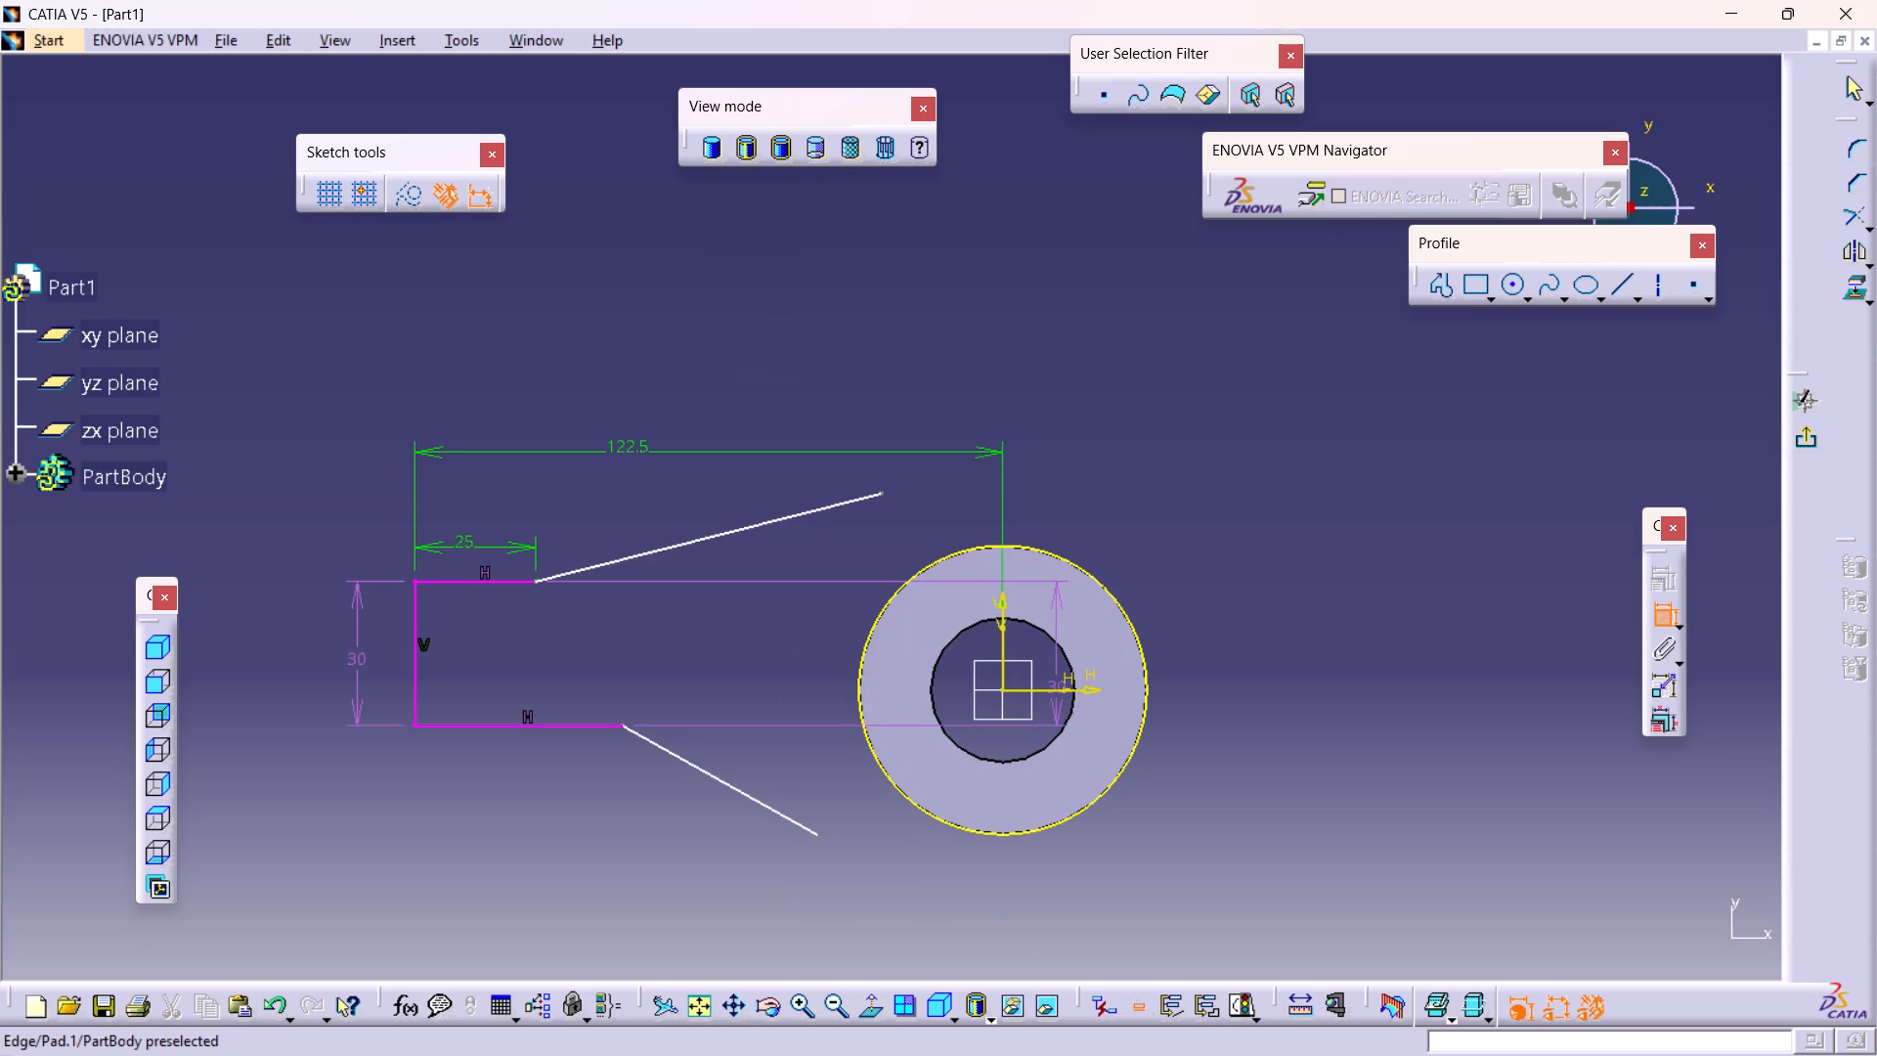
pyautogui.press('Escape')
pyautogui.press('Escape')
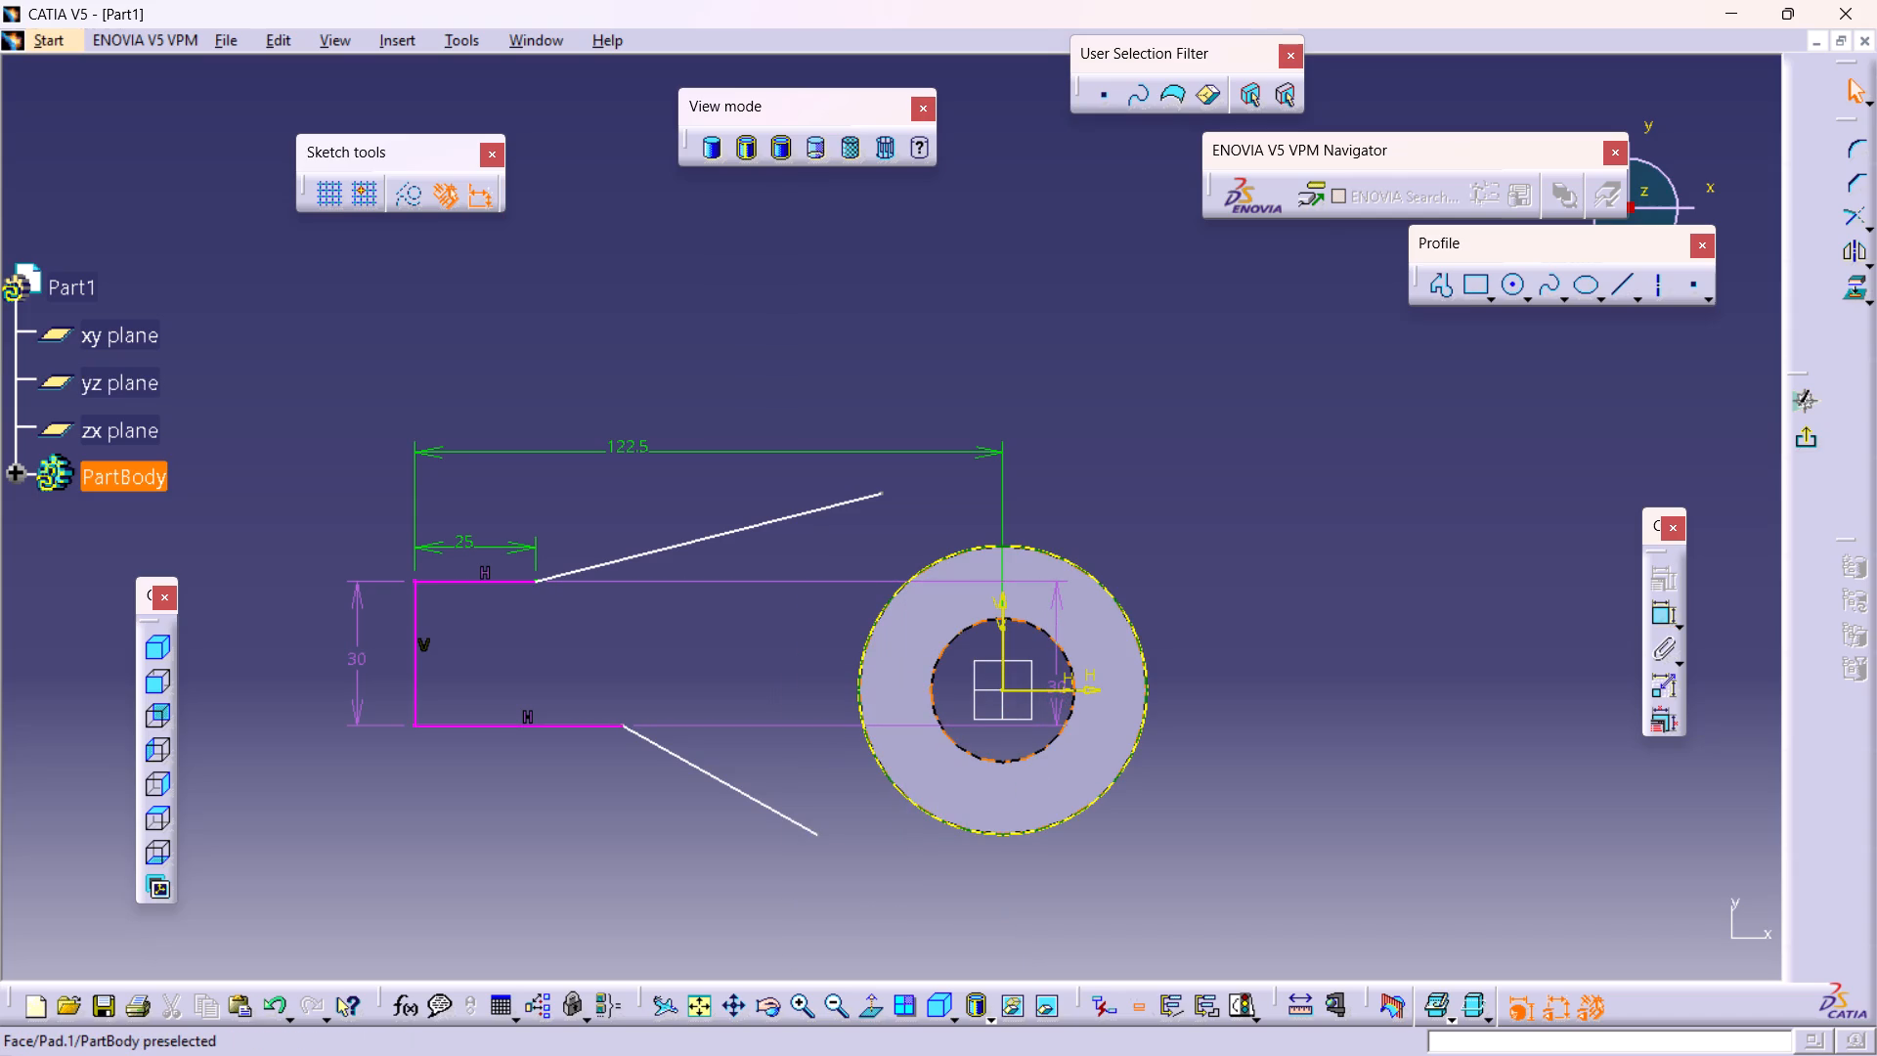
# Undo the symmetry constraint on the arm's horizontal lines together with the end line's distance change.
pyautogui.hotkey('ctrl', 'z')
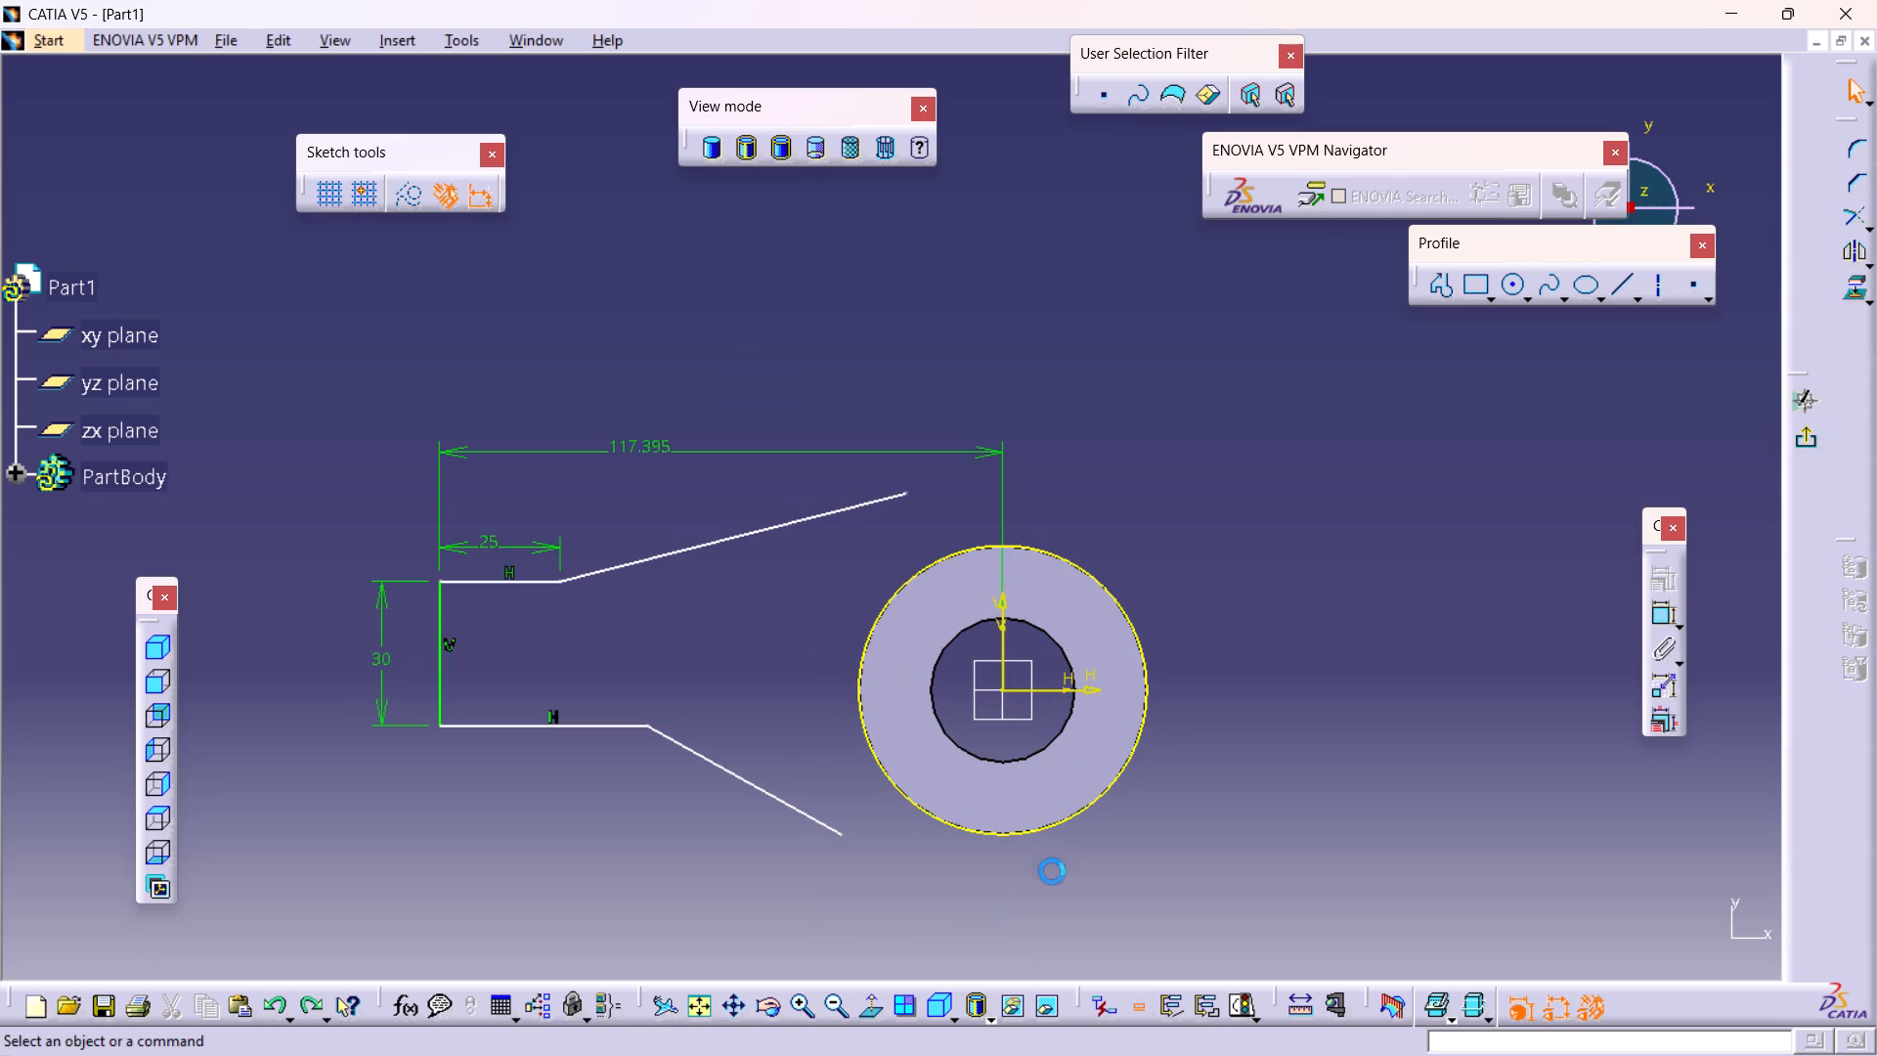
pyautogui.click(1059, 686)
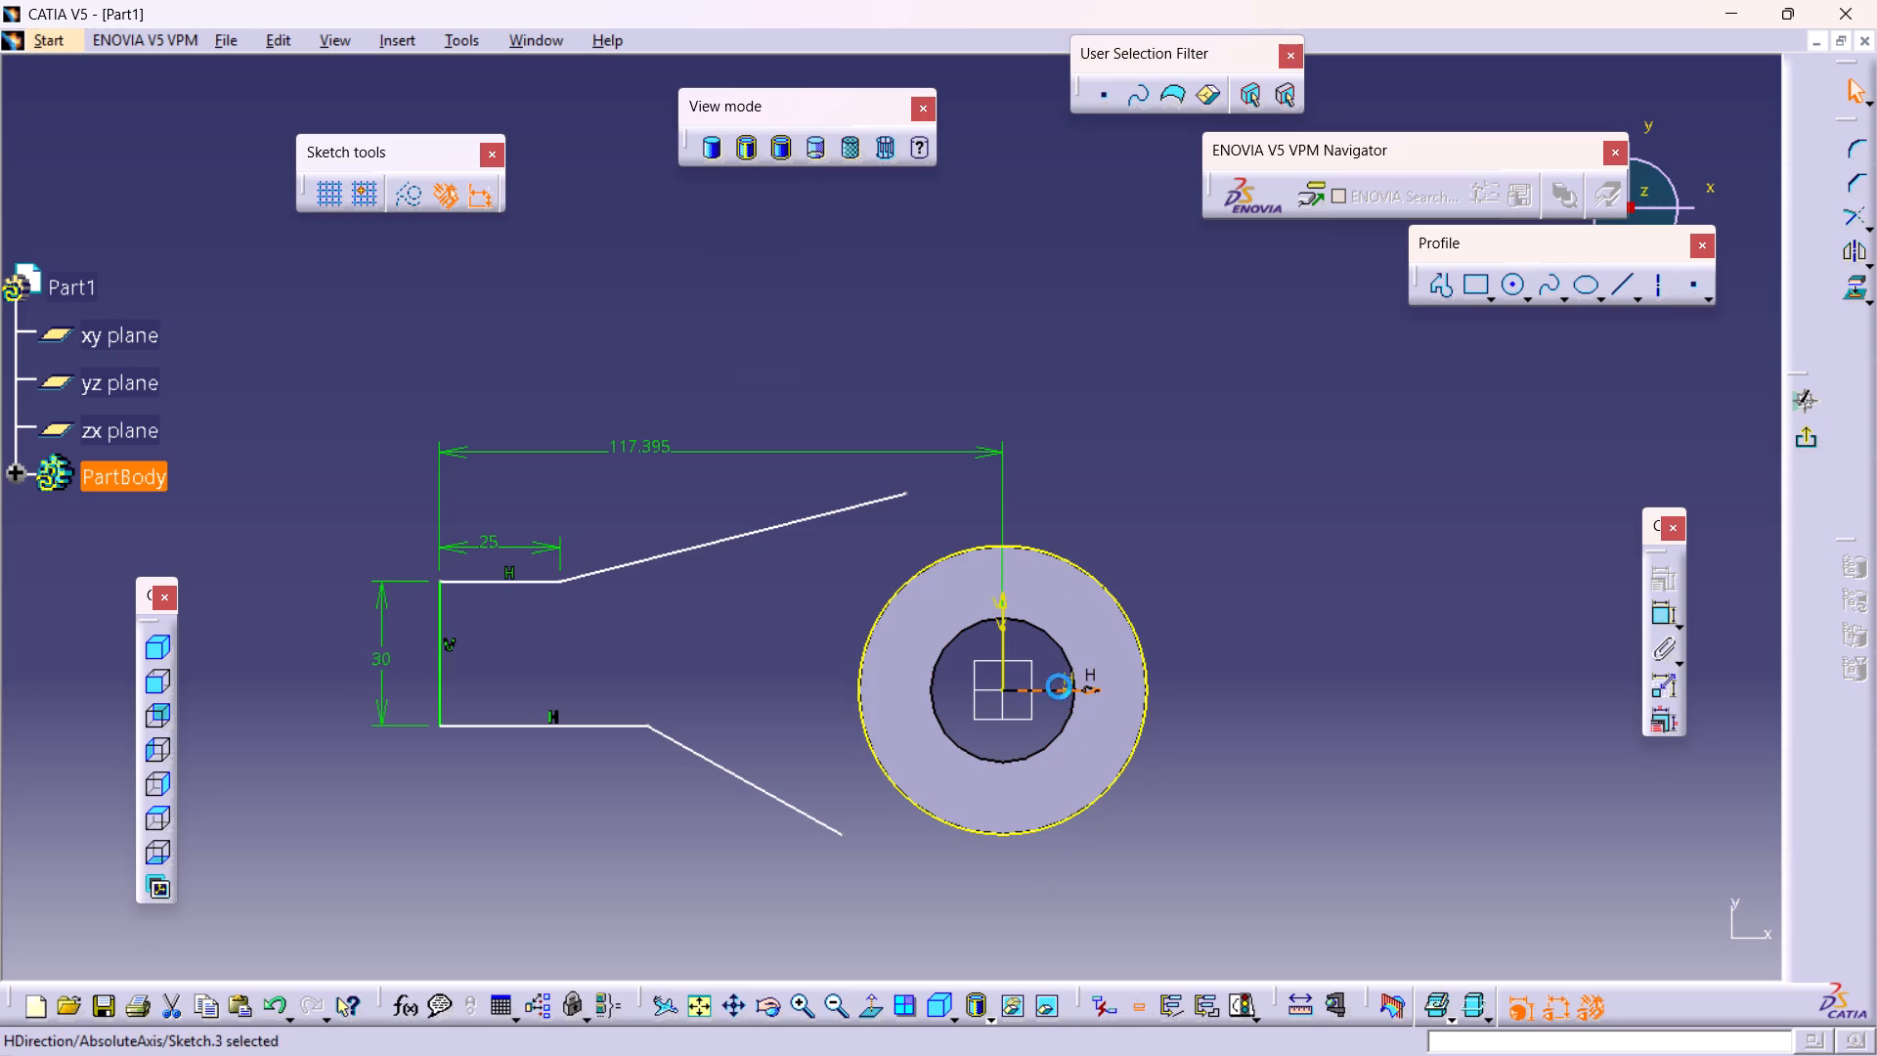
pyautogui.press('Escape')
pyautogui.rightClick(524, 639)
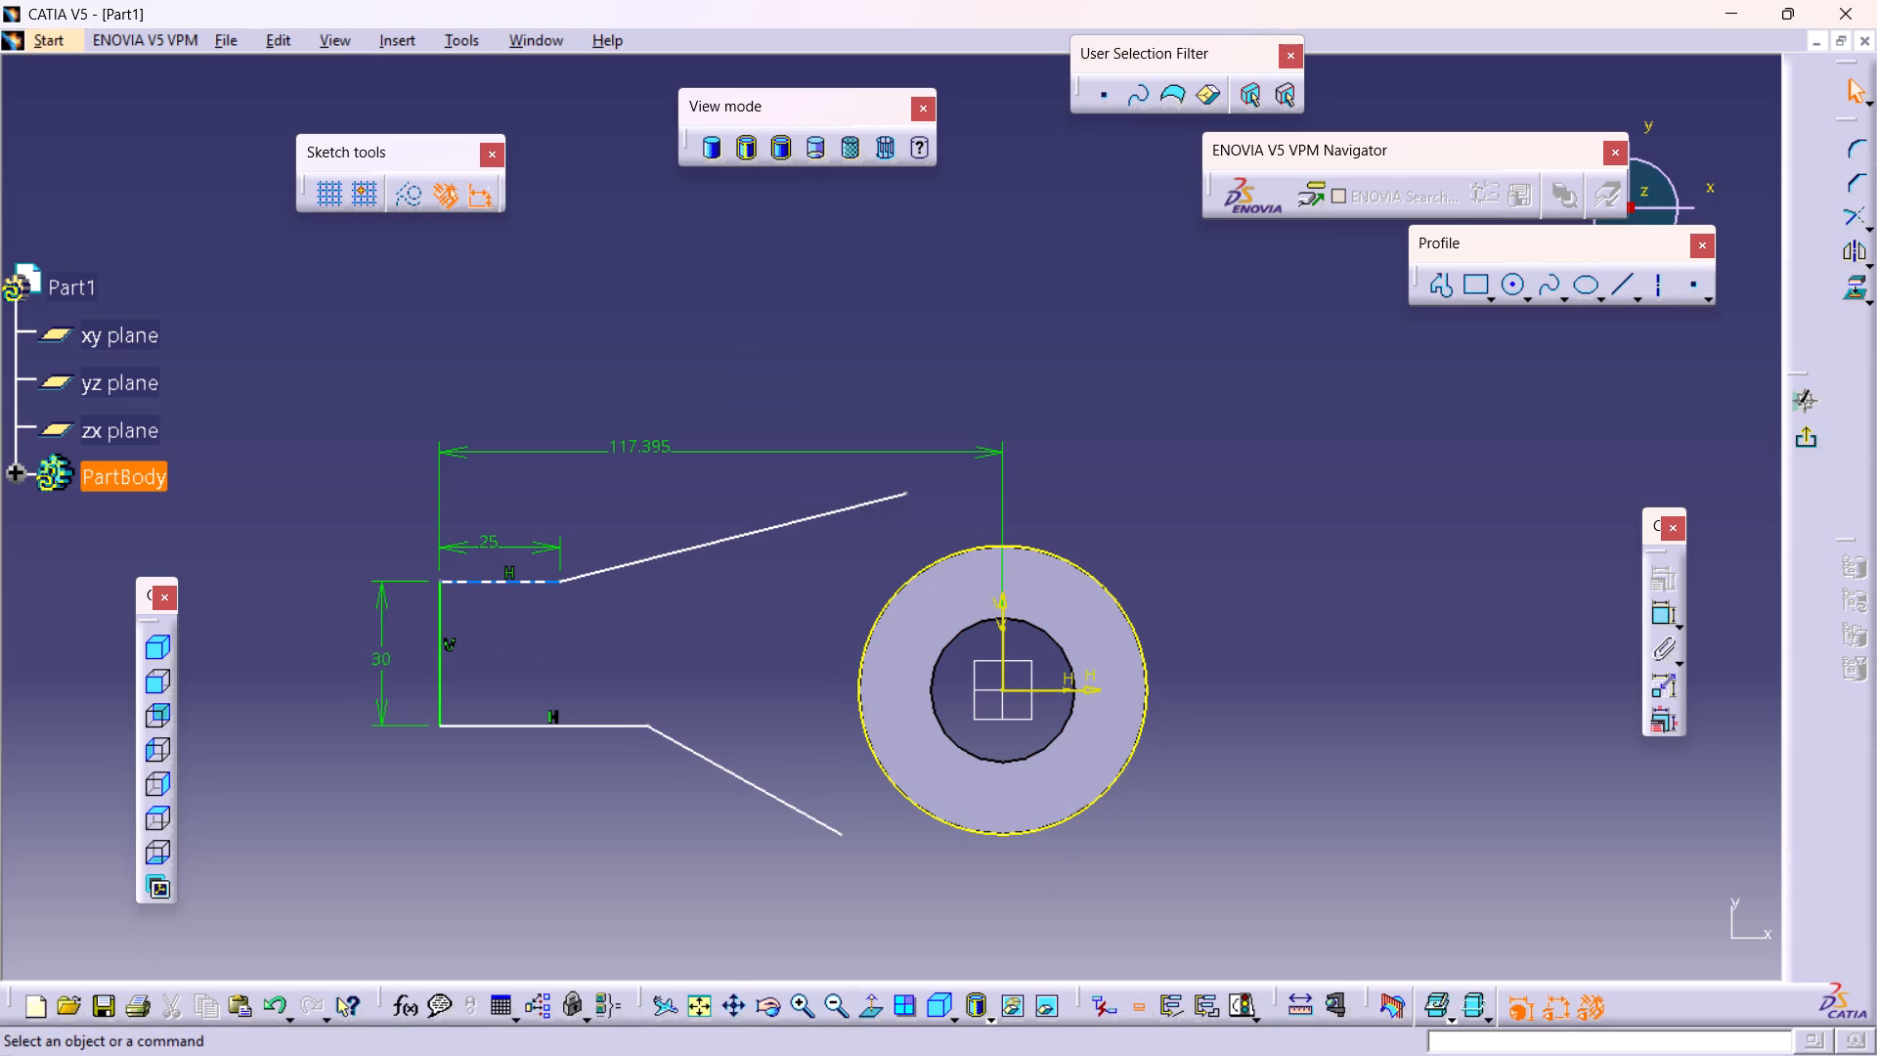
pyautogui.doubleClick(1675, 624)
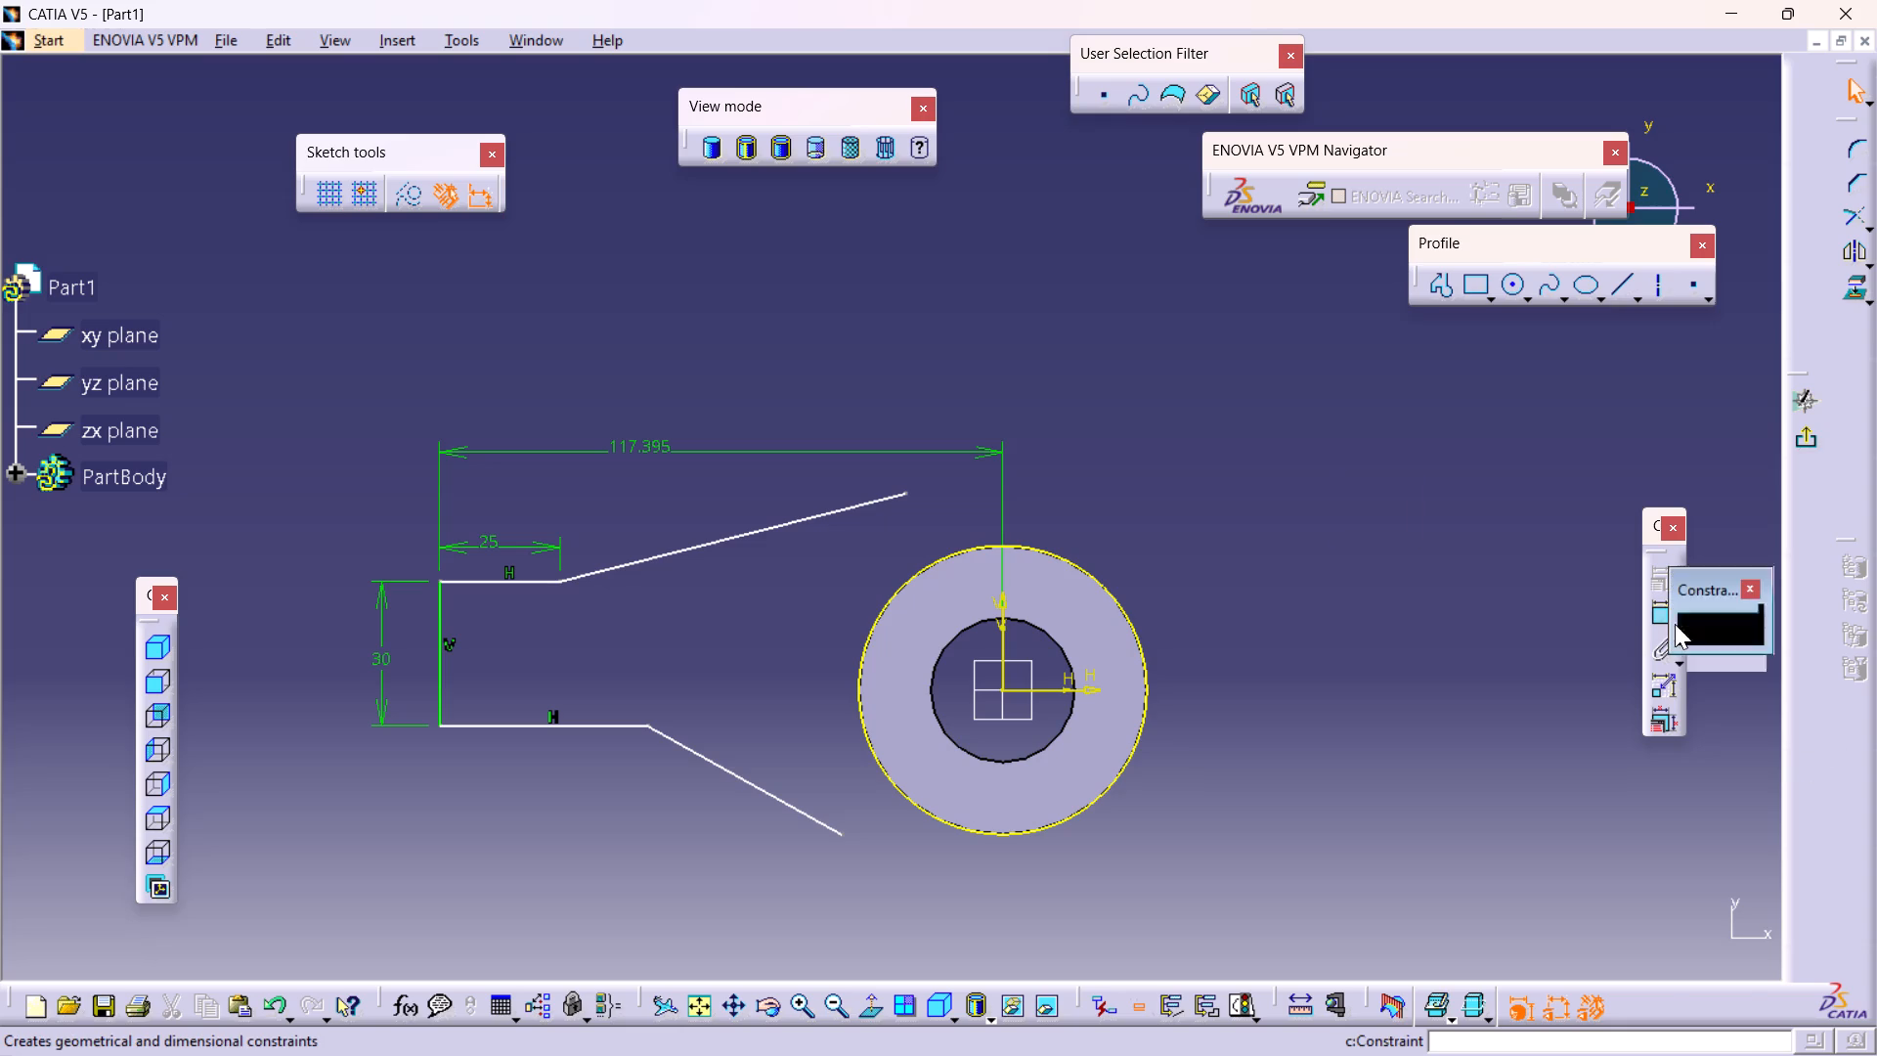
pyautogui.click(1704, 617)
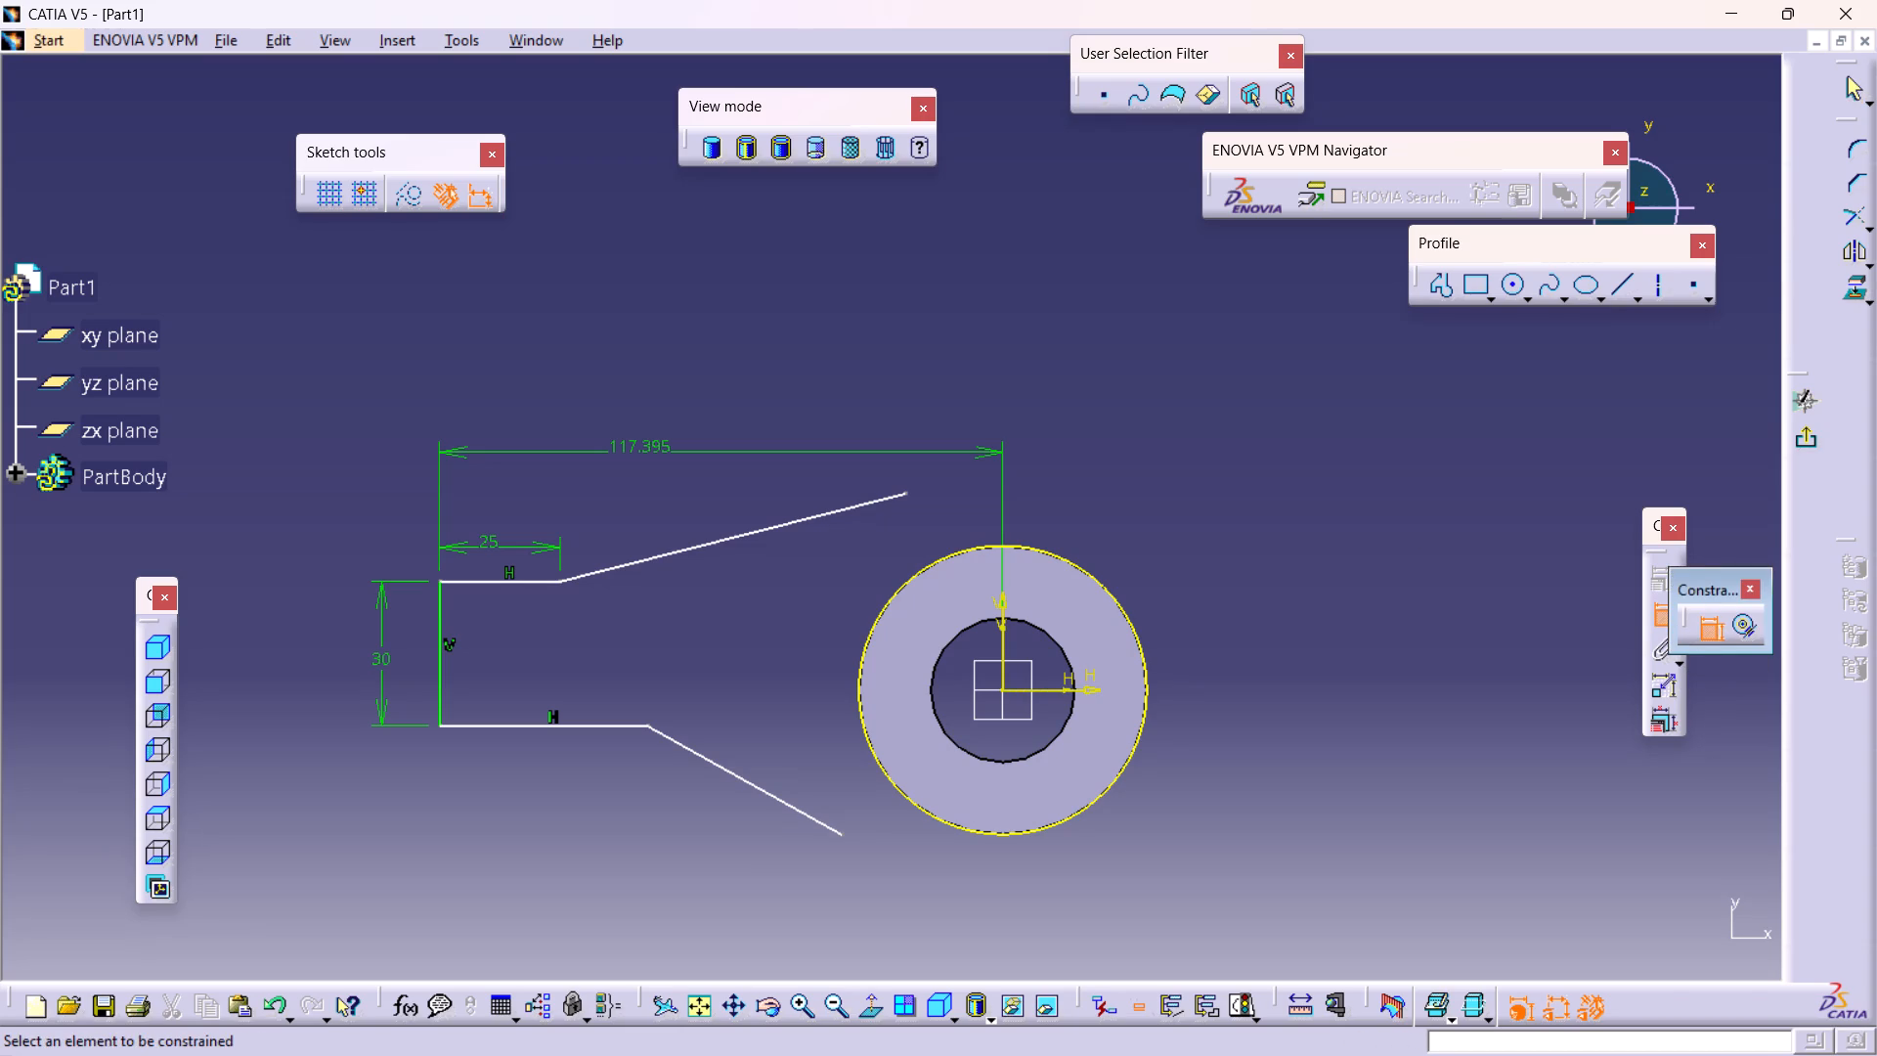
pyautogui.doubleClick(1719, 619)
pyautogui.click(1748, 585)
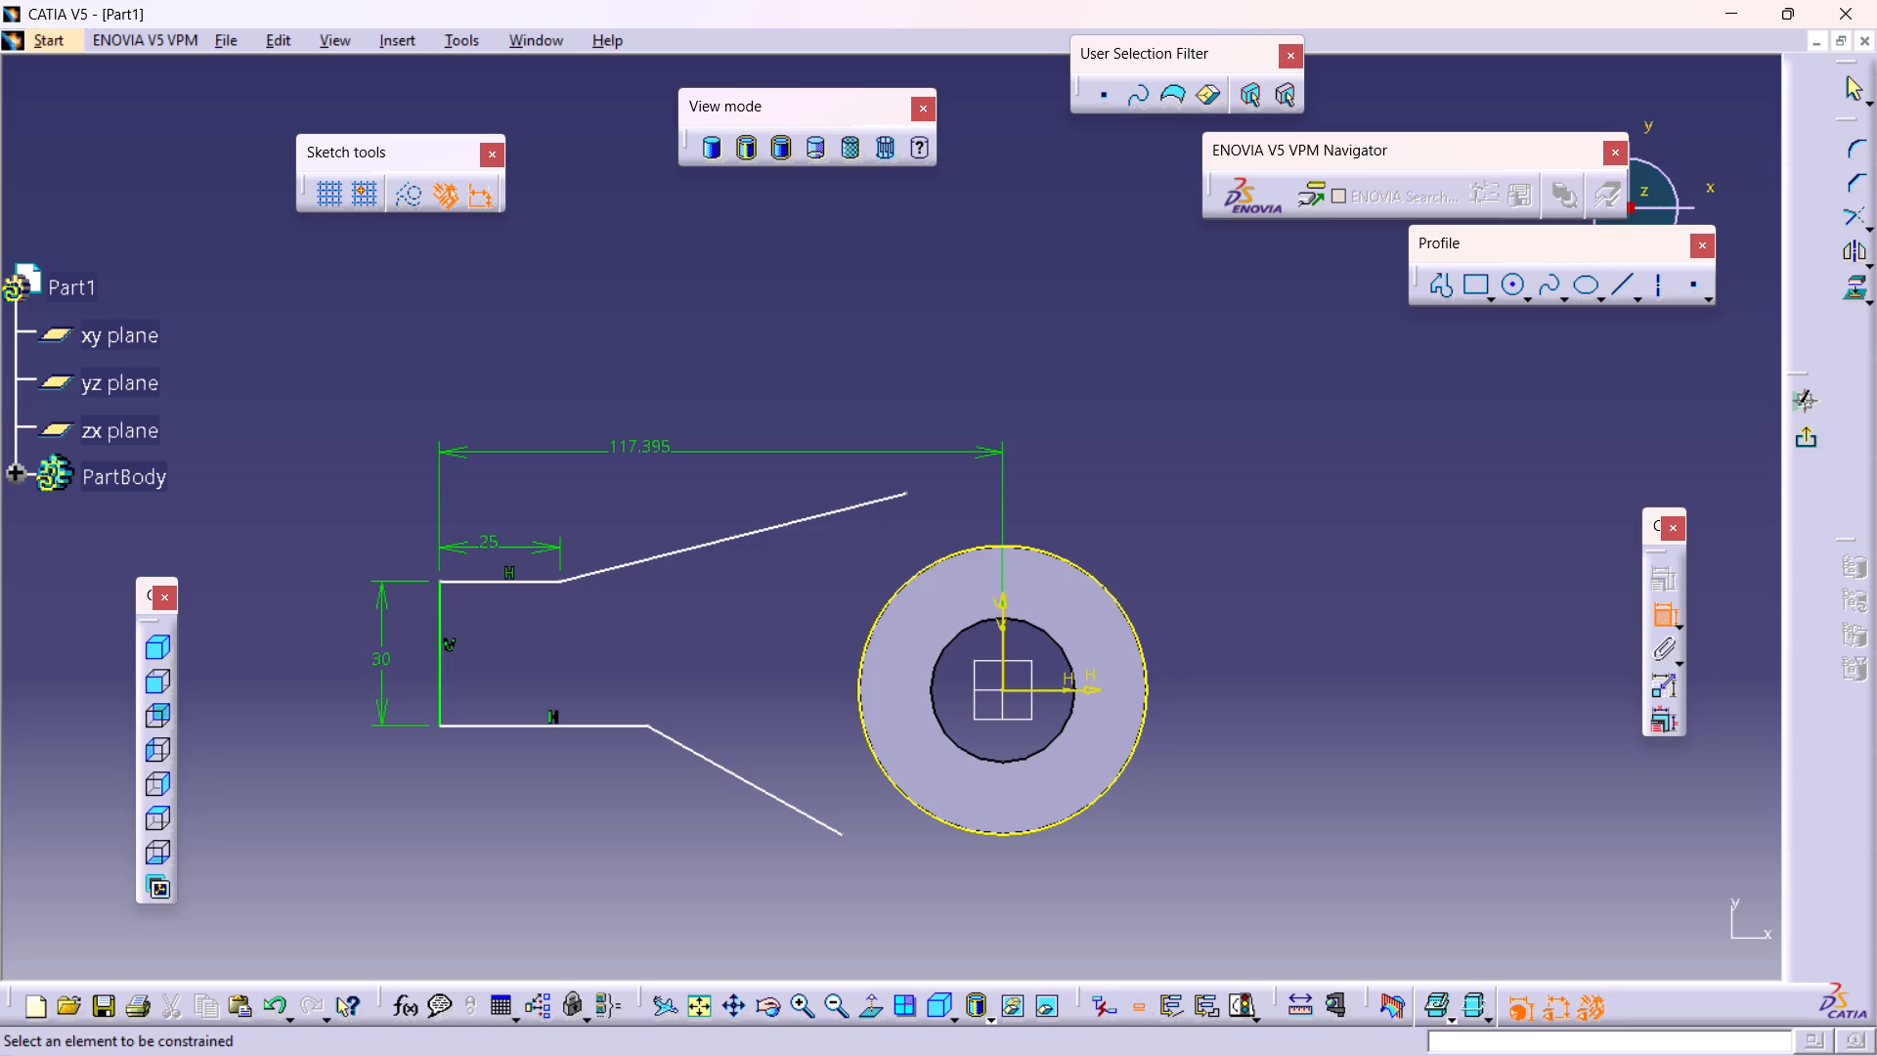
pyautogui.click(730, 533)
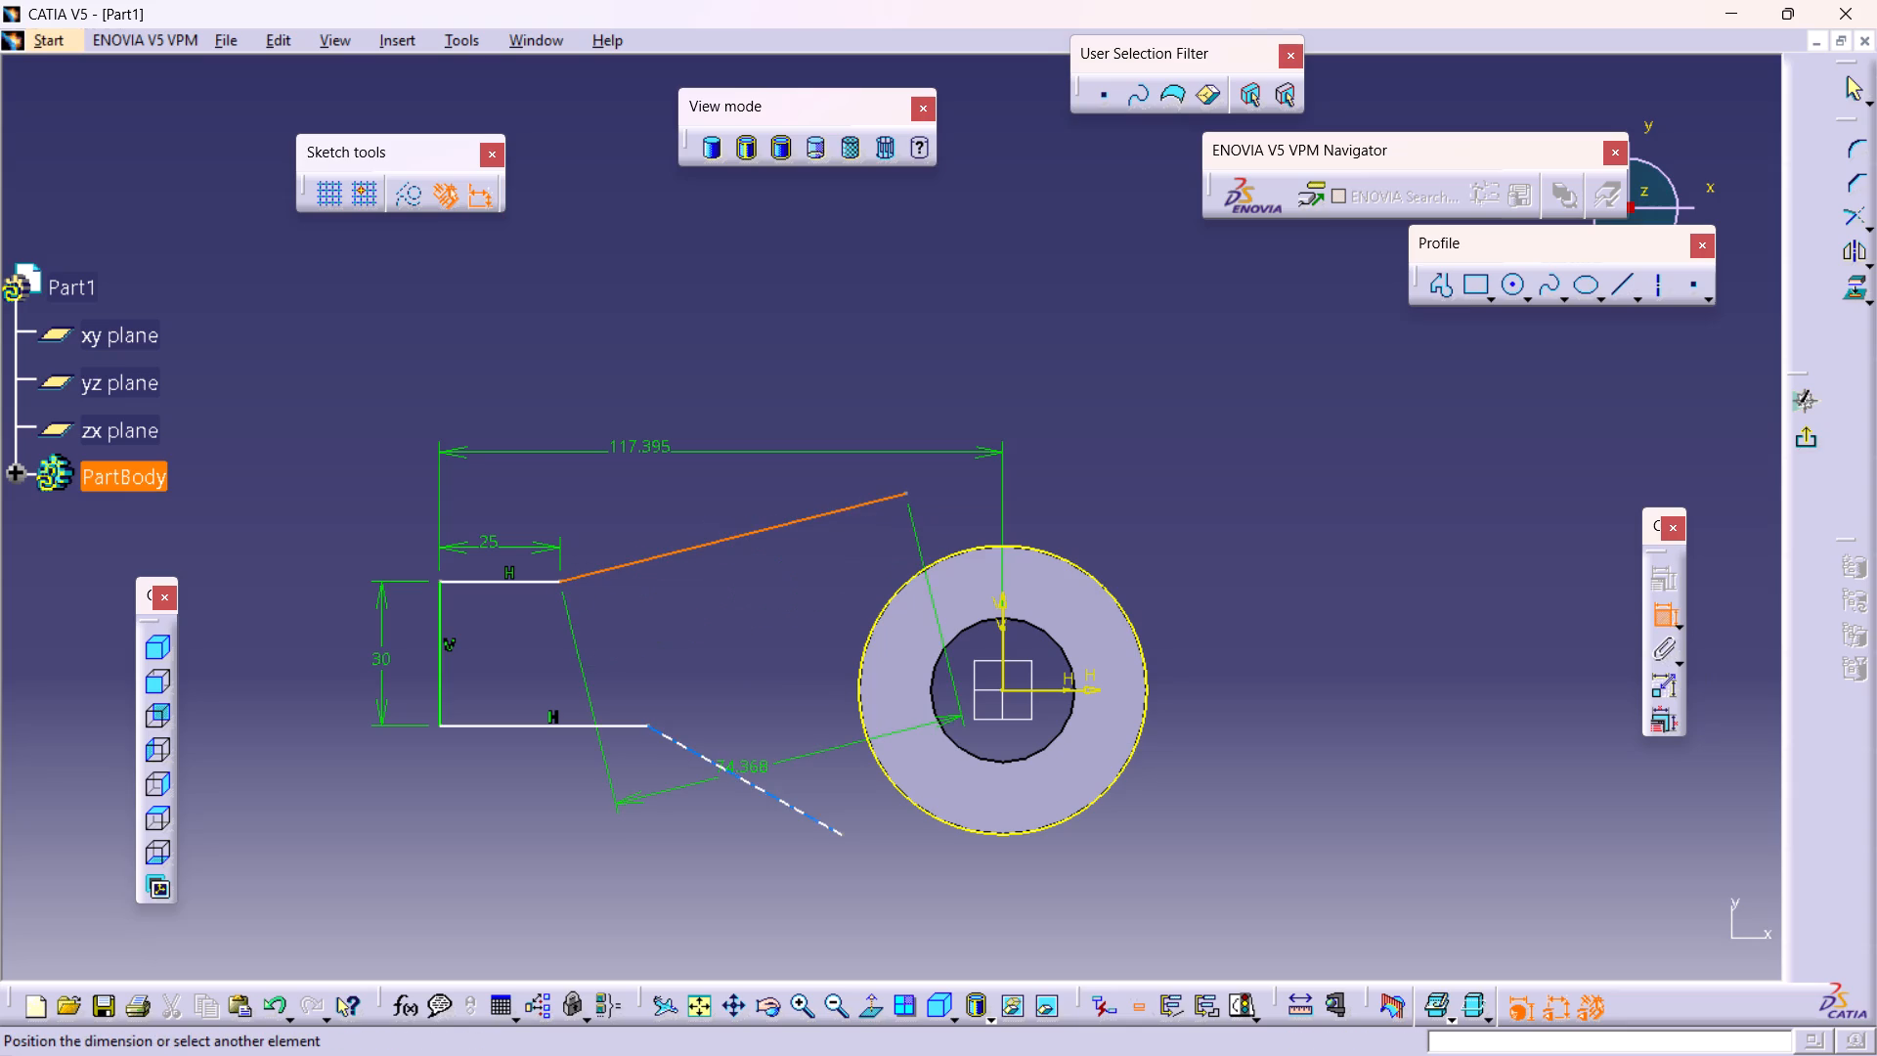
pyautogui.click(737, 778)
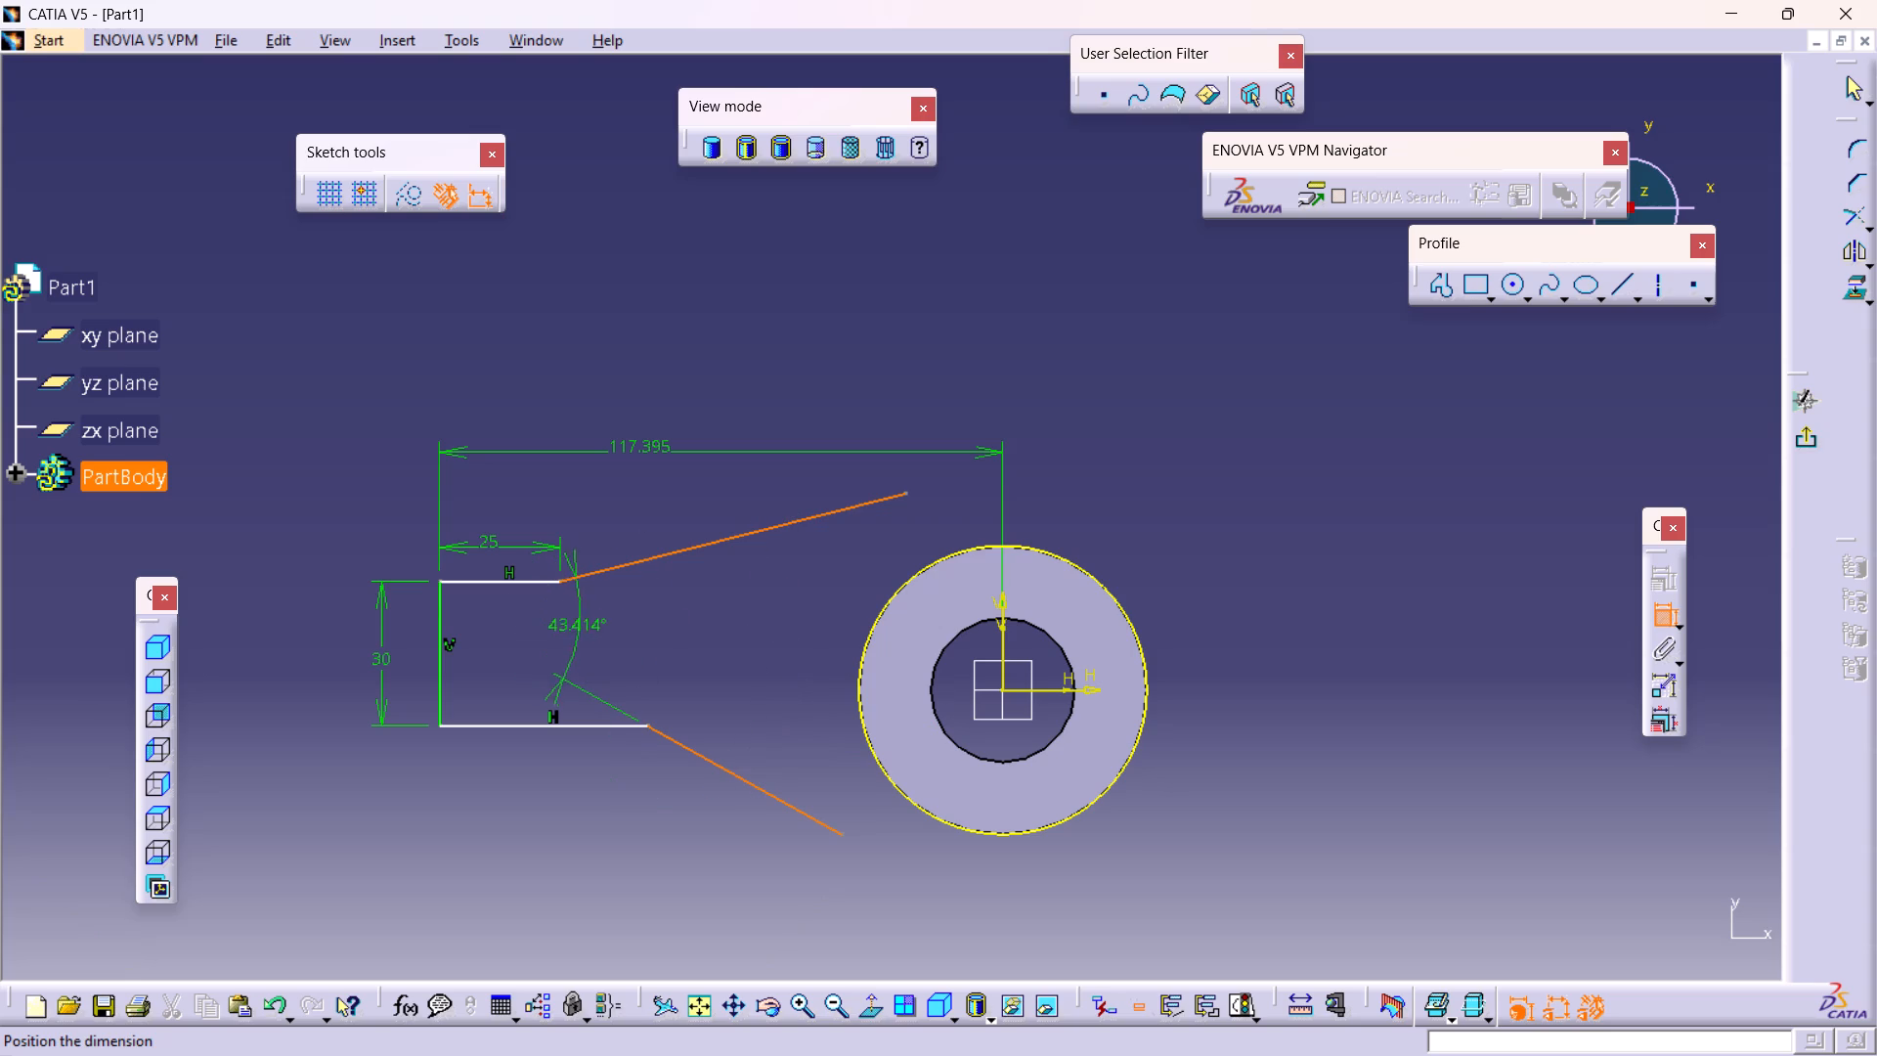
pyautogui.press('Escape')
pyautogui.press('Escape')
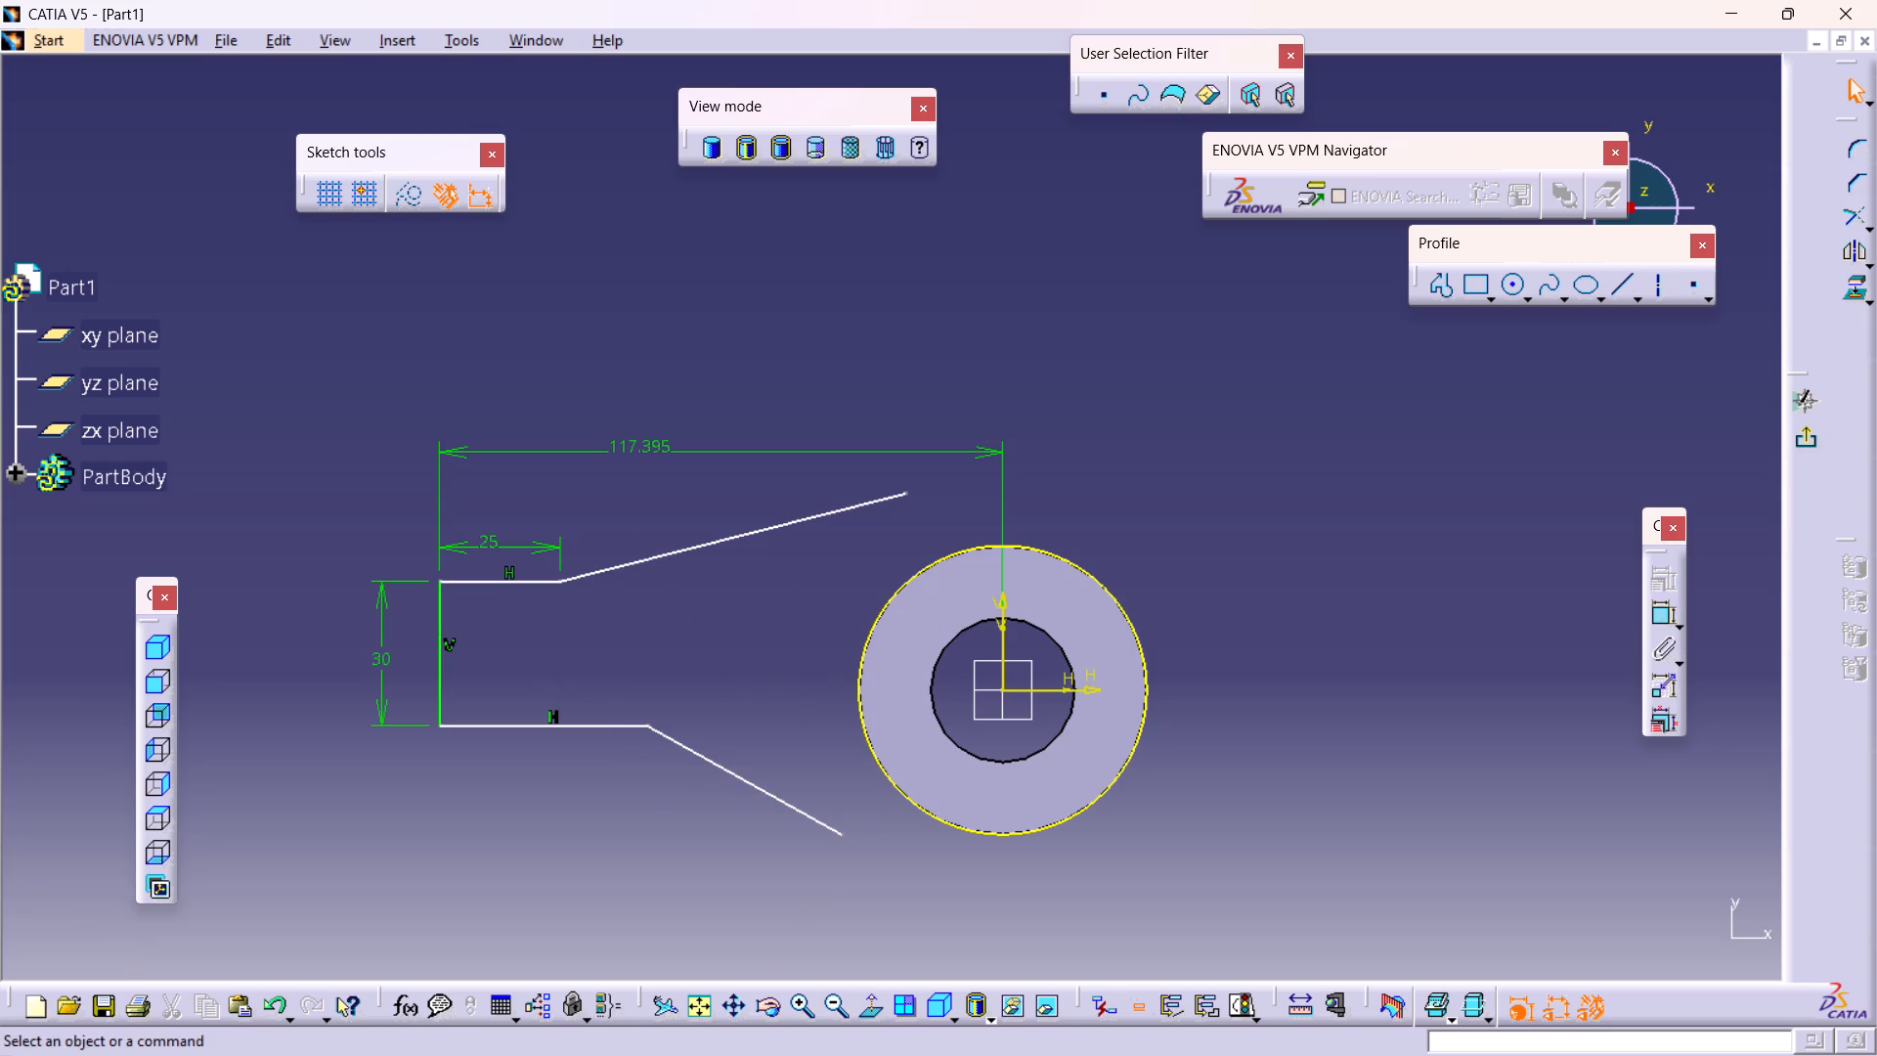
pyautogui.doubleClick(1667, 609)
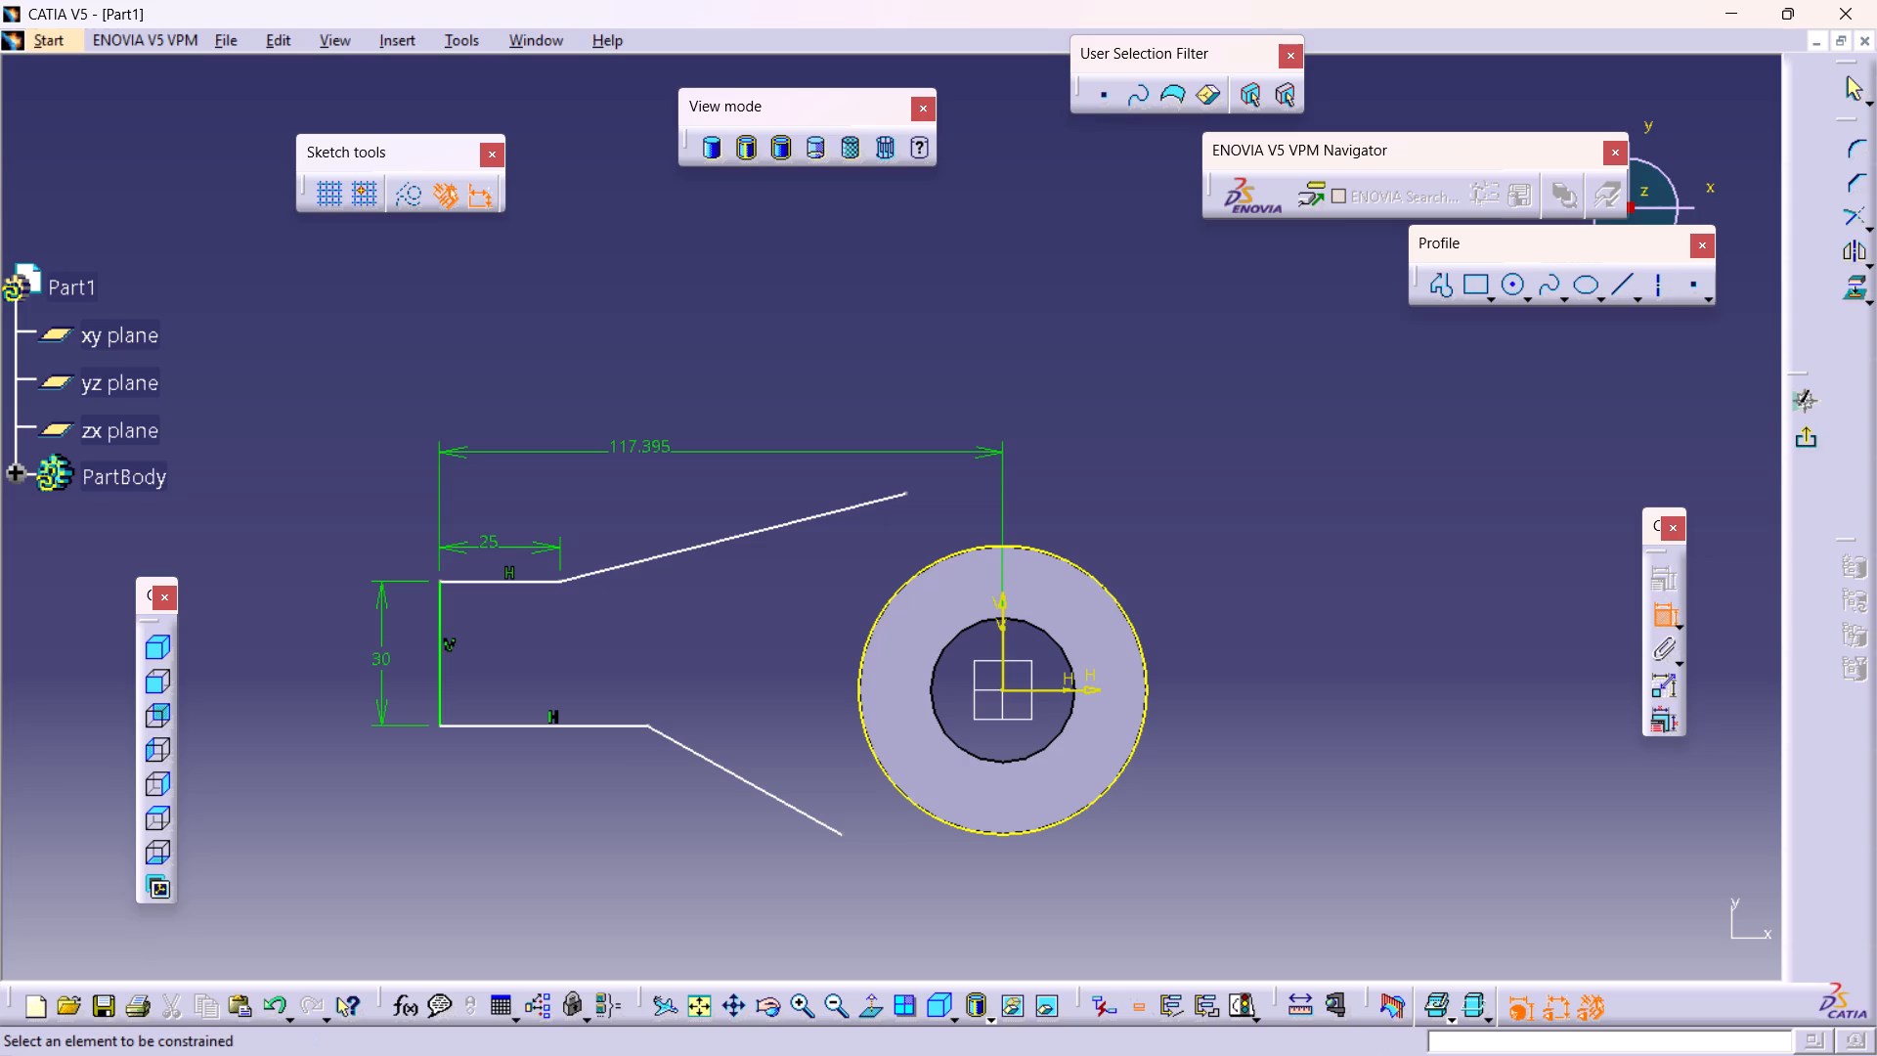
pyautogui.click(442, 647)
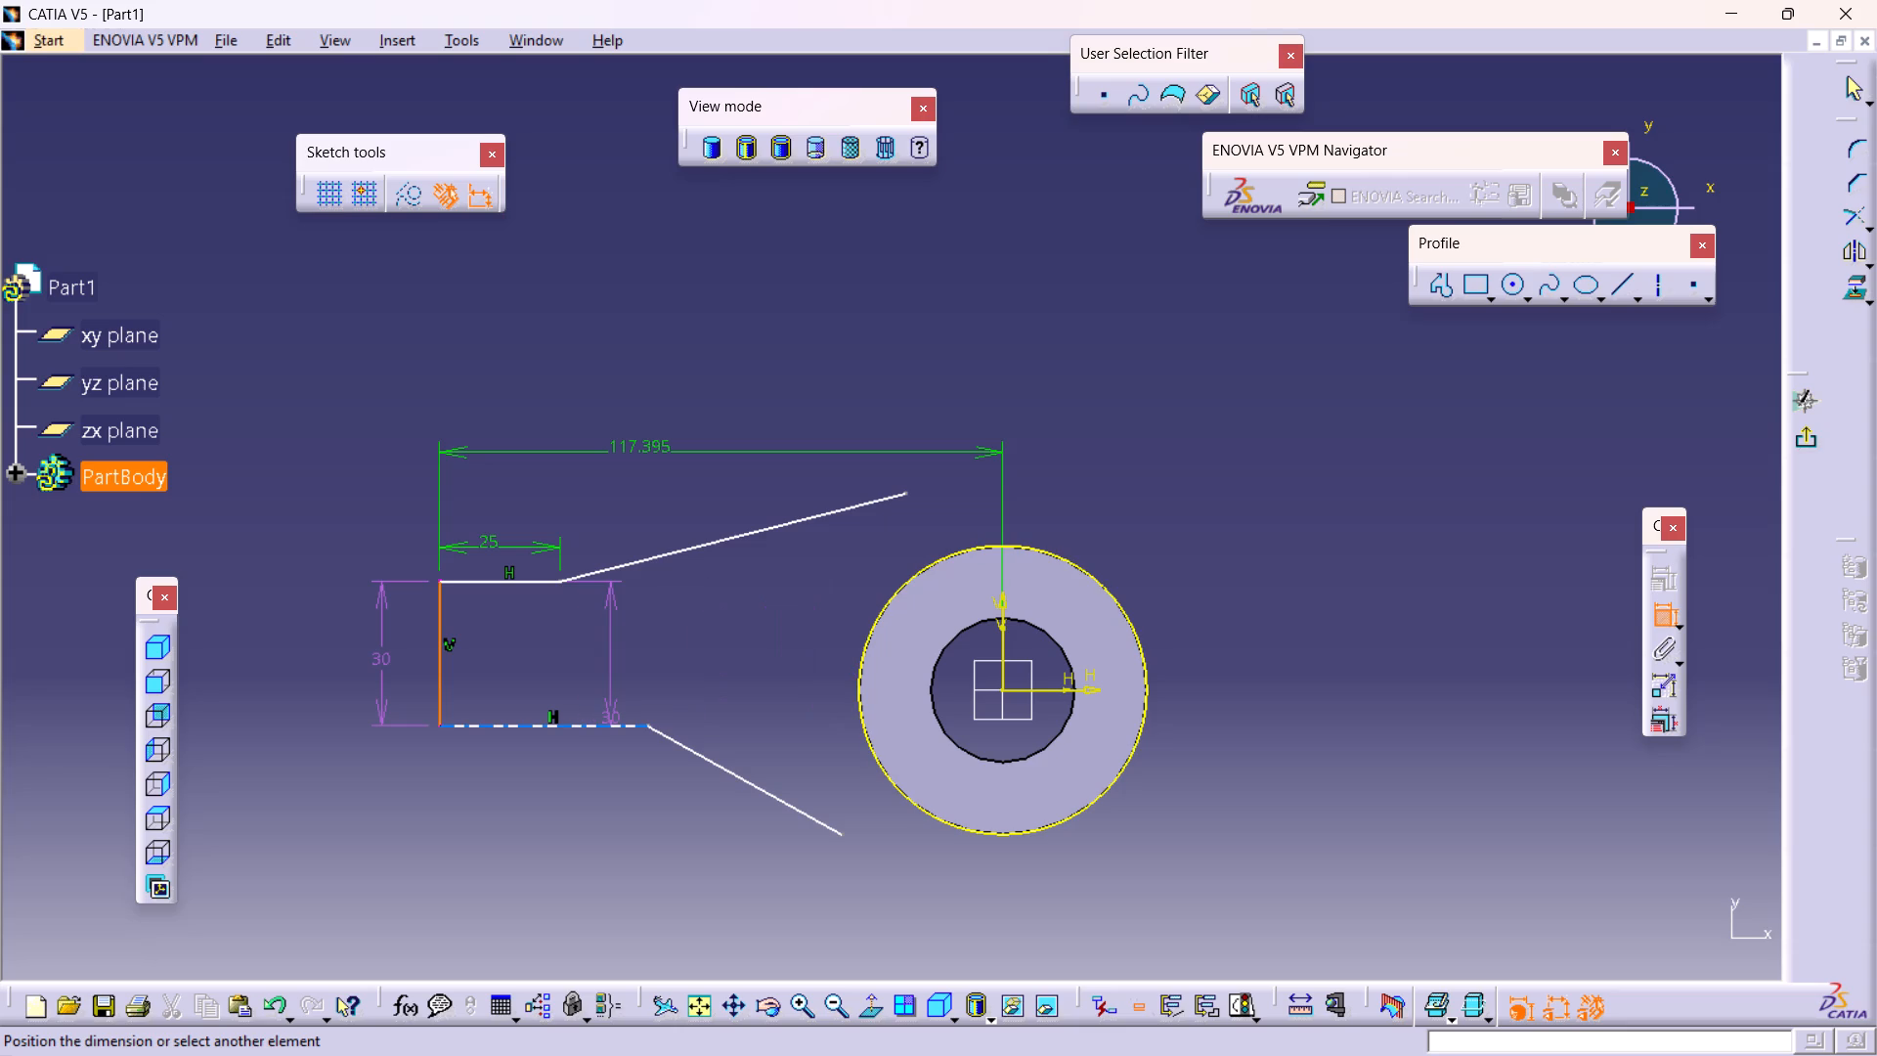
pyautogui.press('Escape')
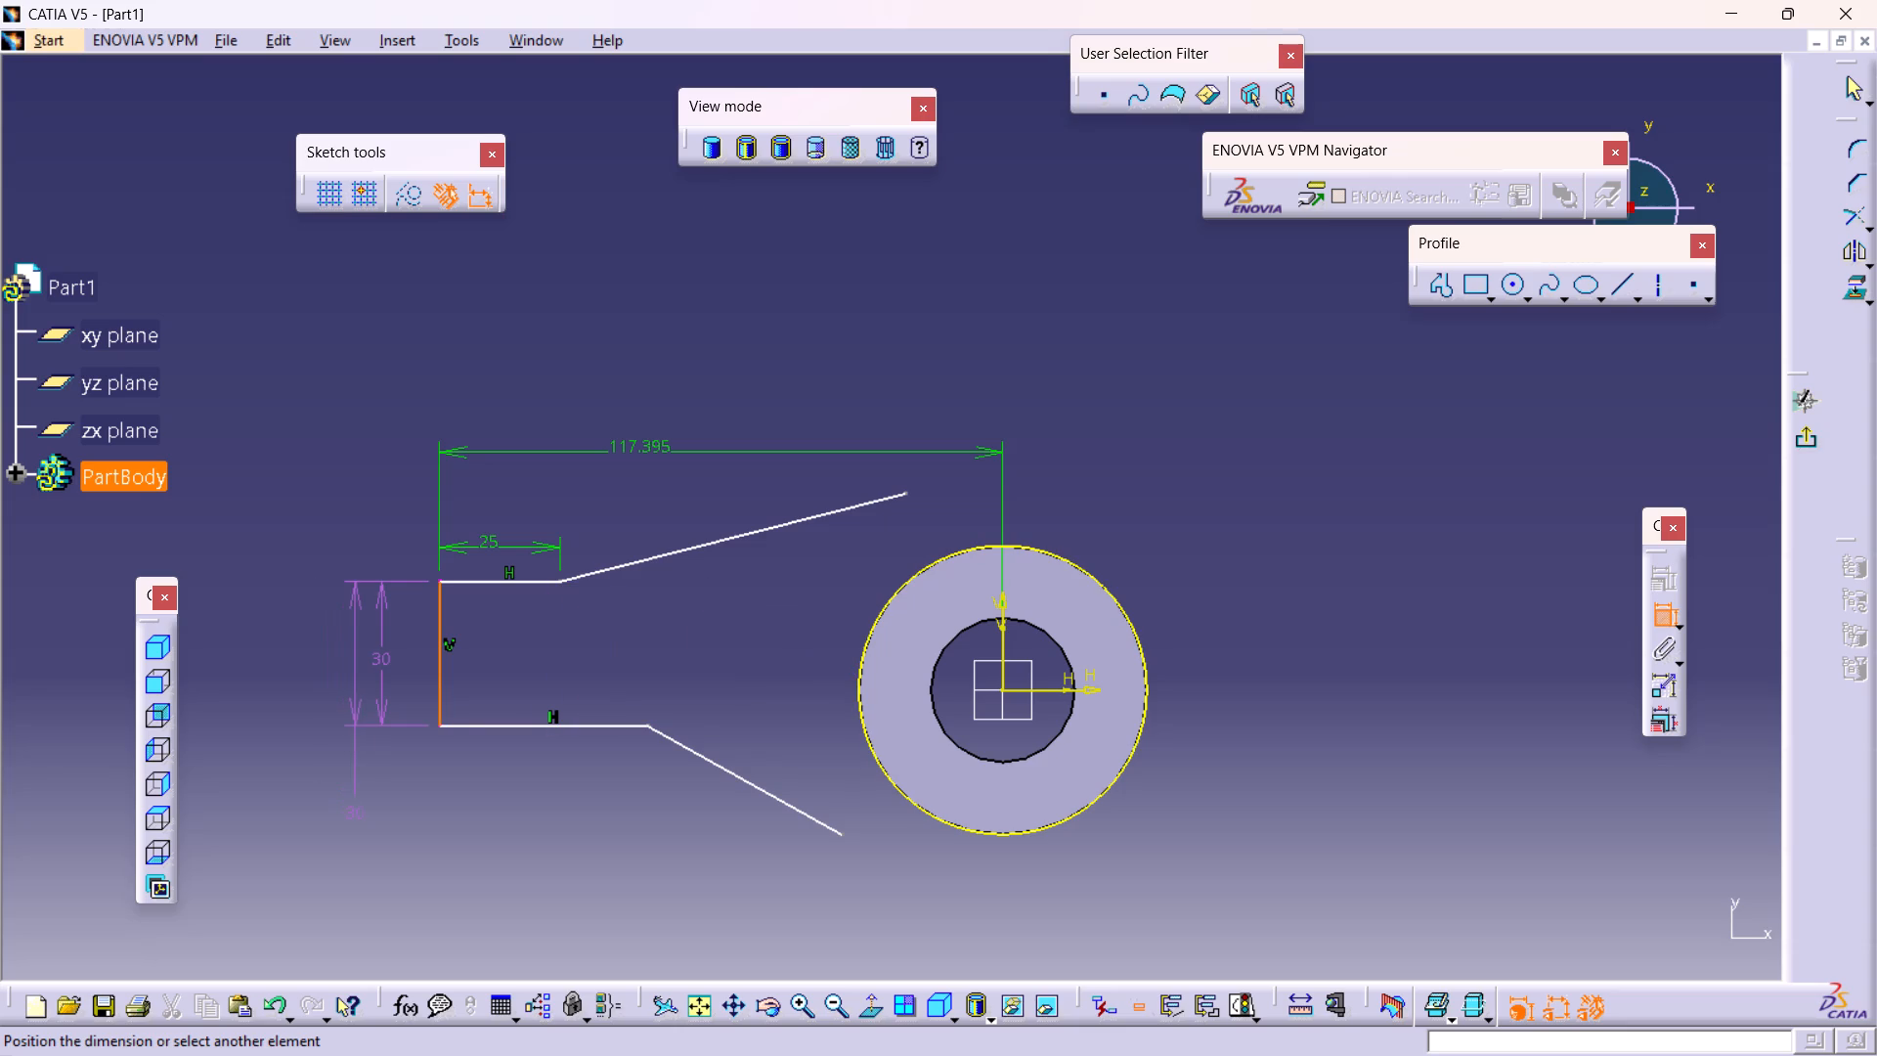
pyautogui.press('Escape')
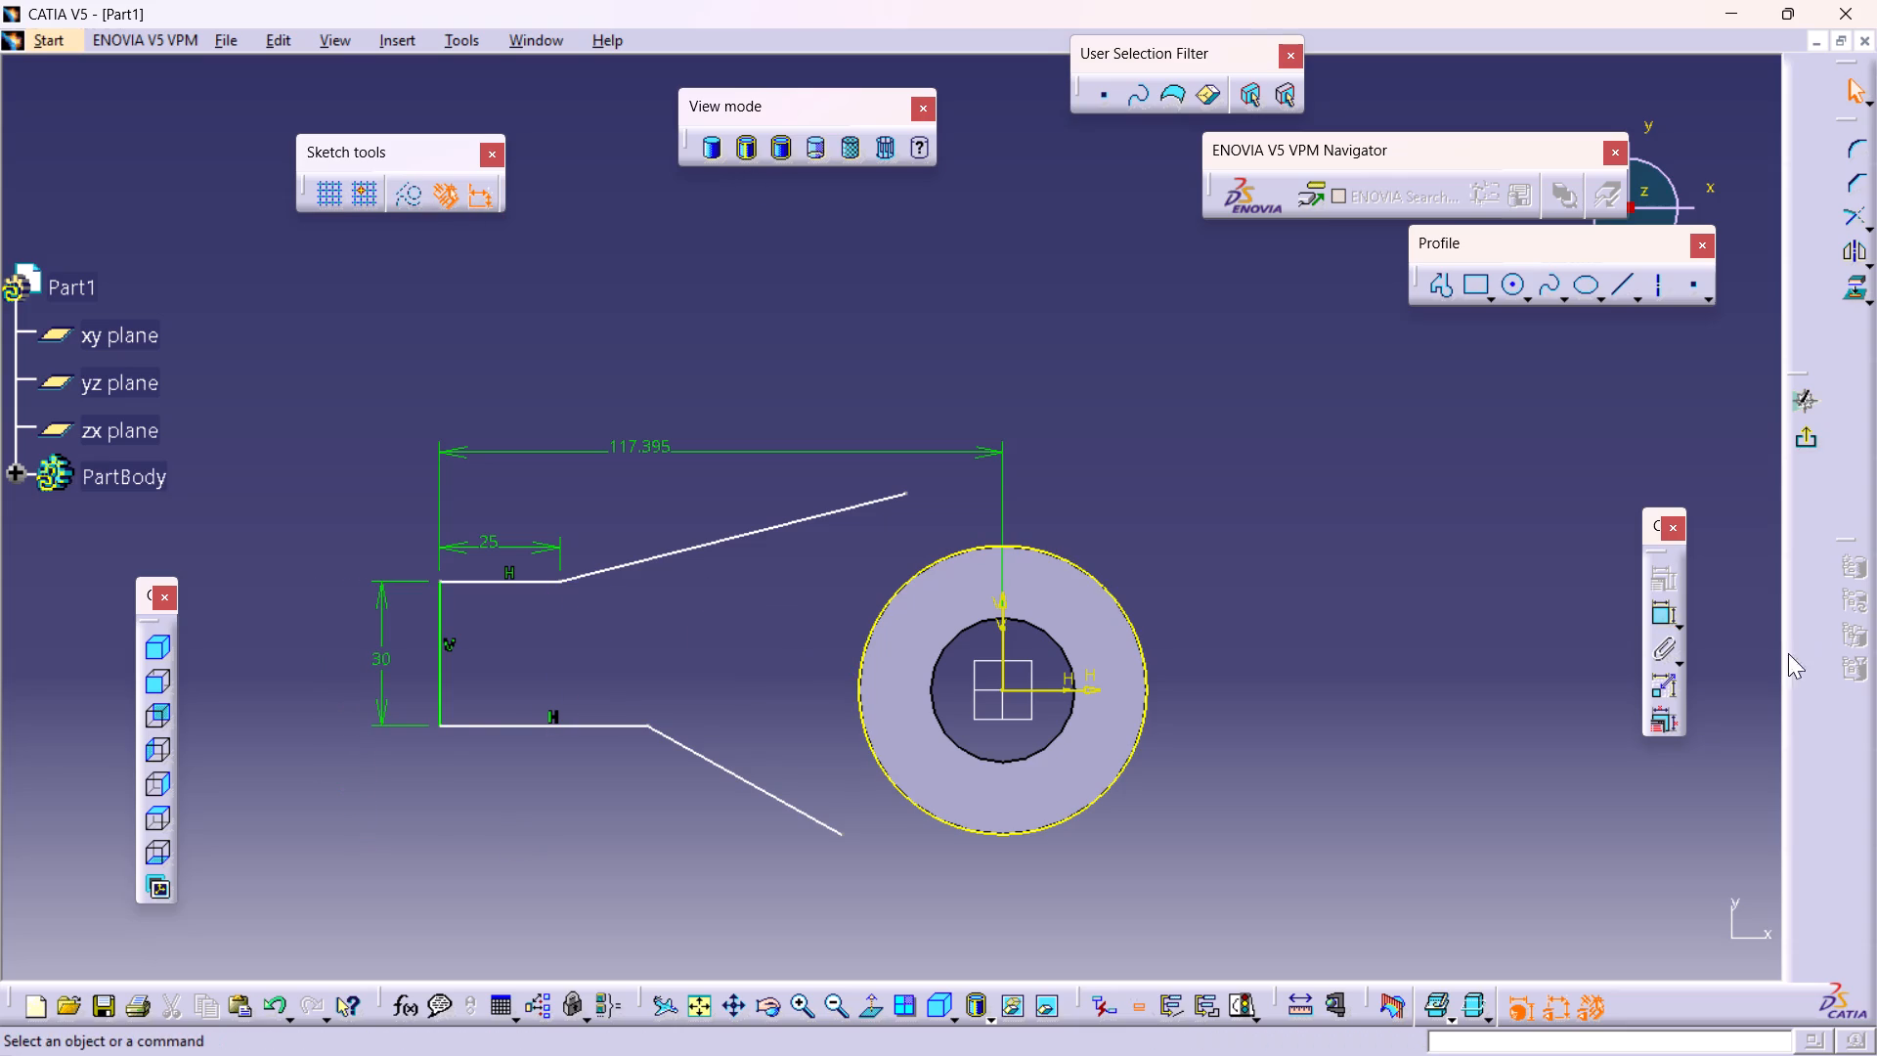
# Dimension the length of the arm's lower horizontal line below it and set it to 25 mm.
pyautogui.doubleClick(1652, 612)
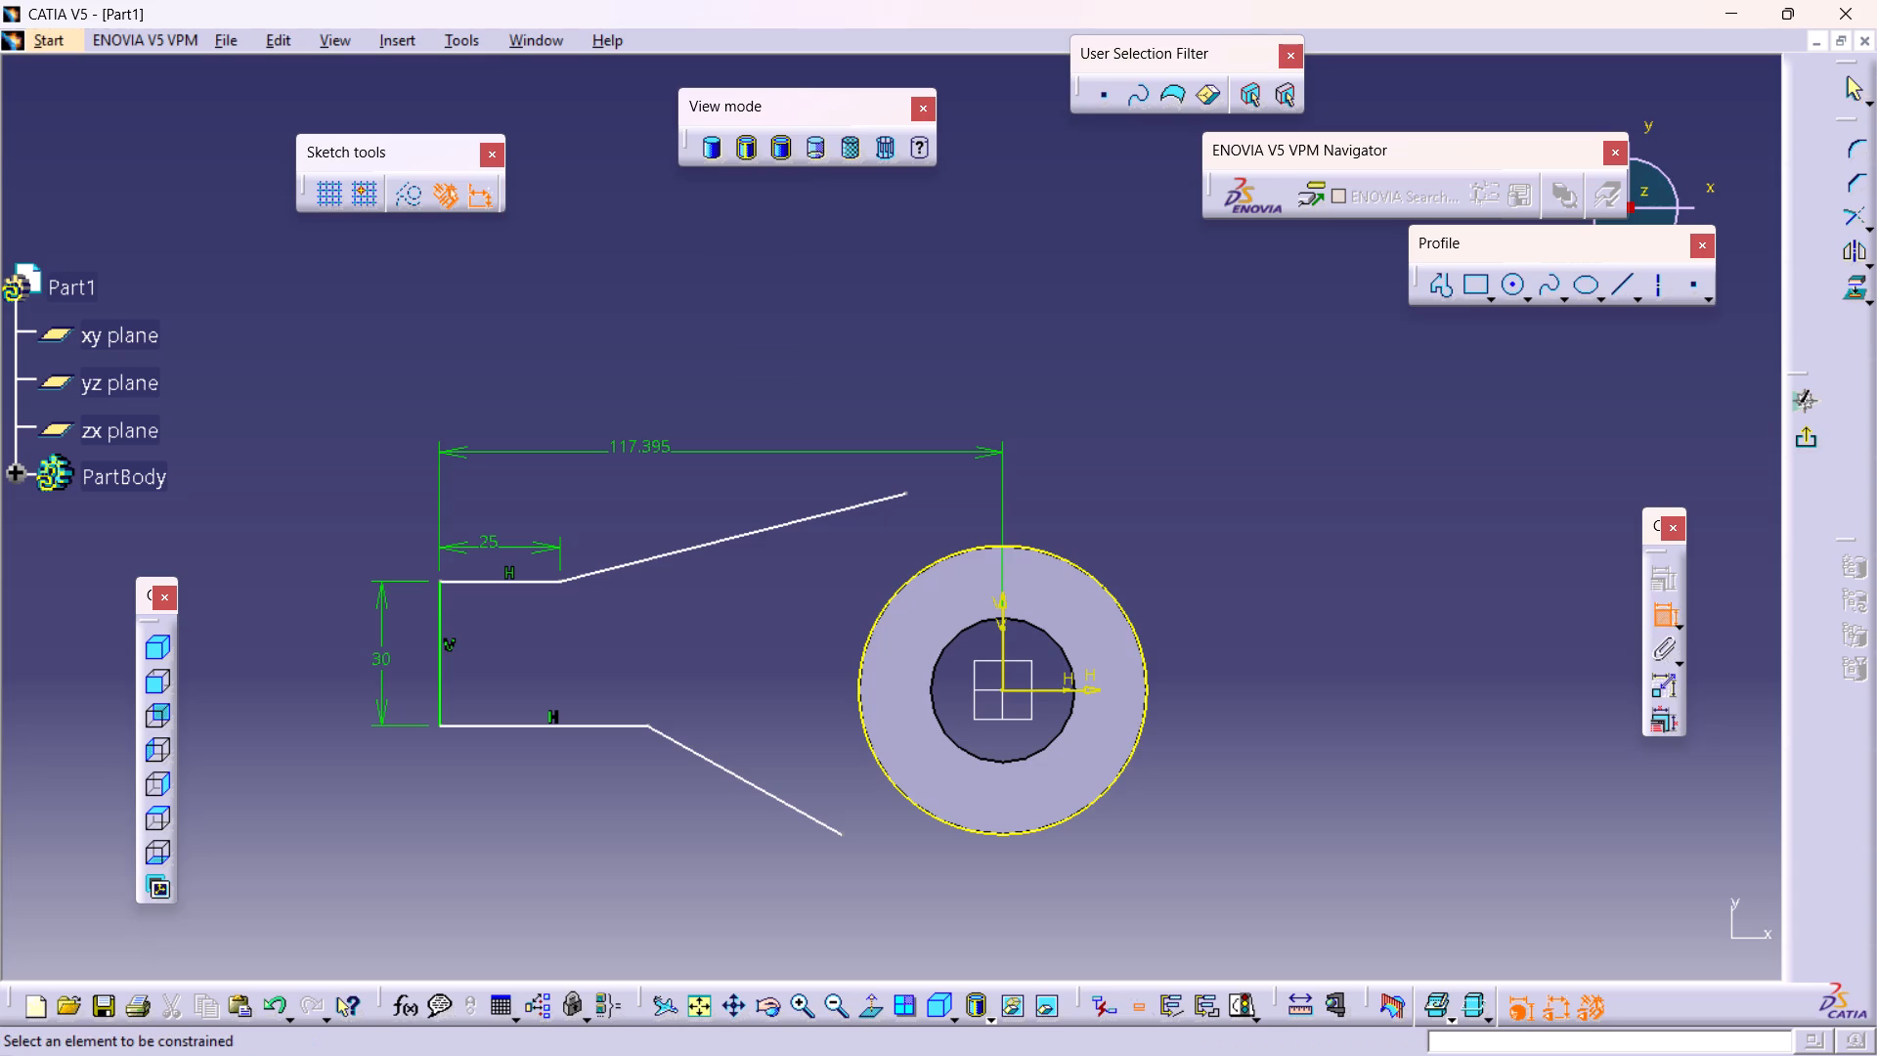
pyautogui.click(545, 725)
pyautogui.click(526, 822)
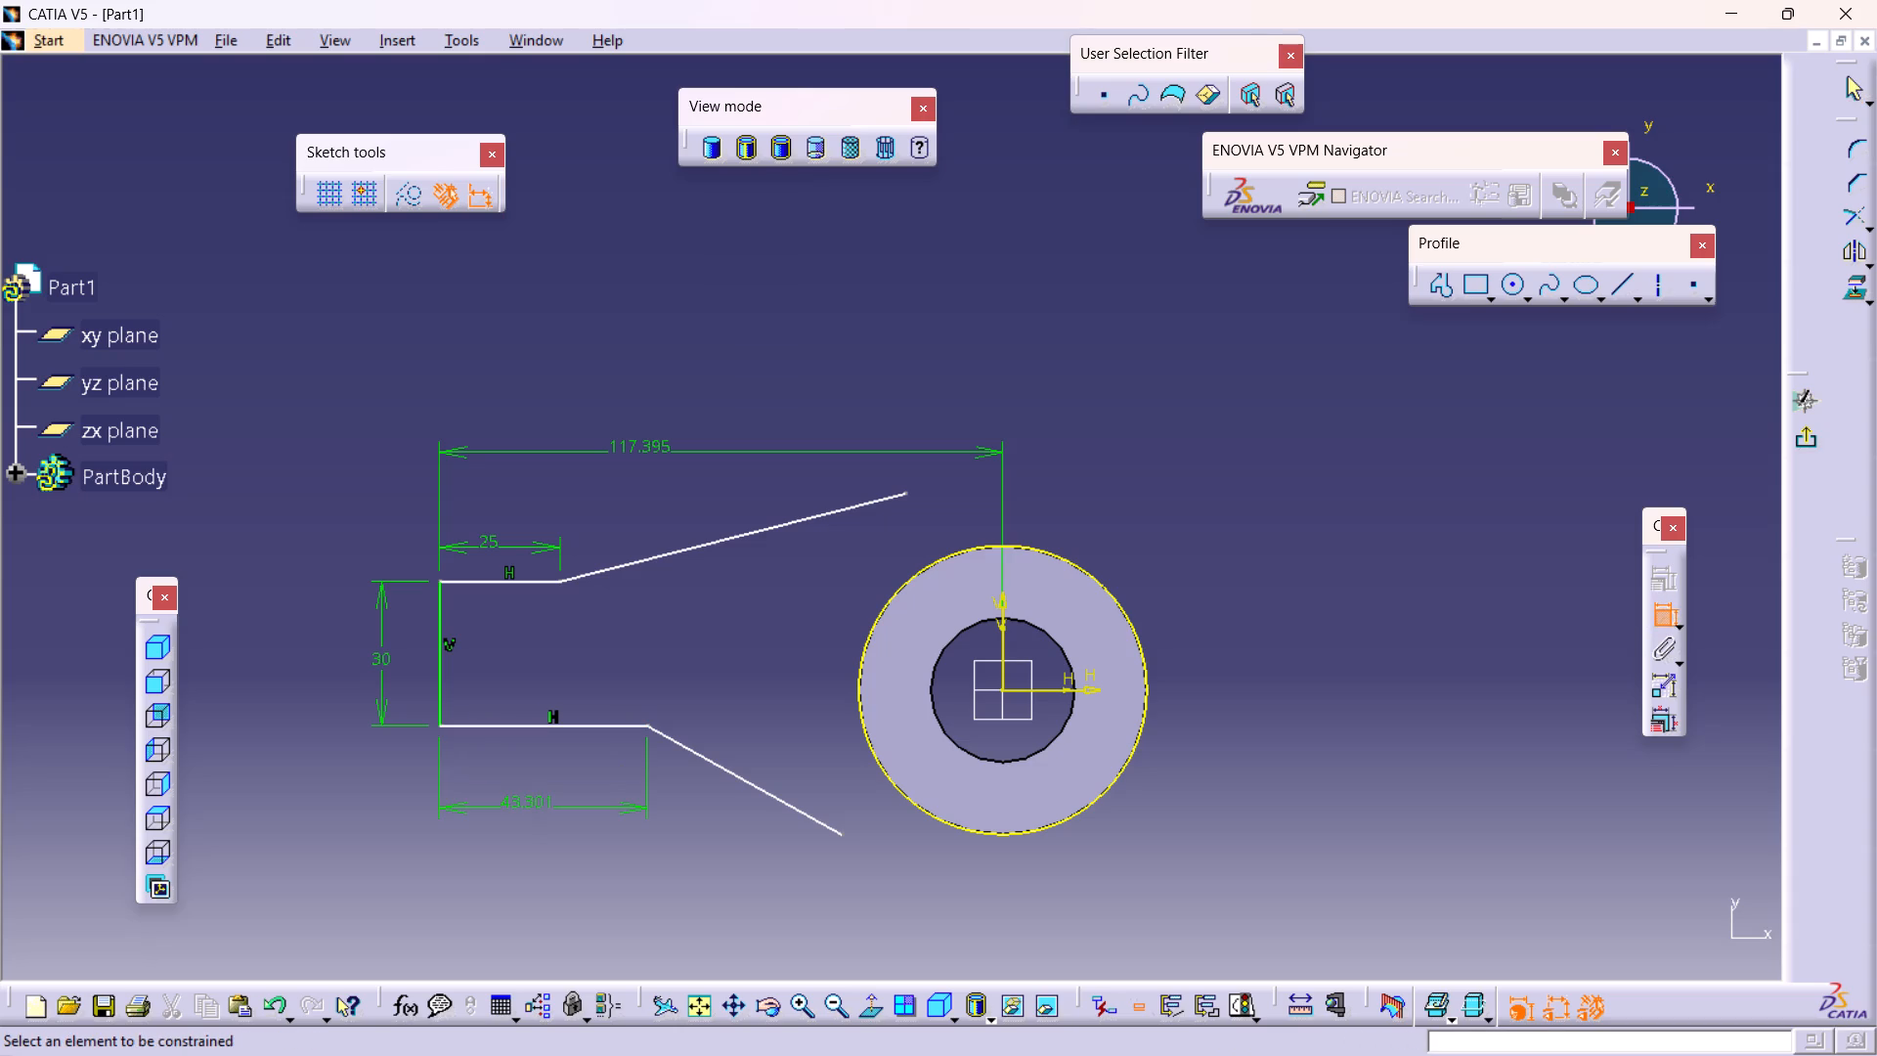
pyautogui.doubleClick(528, 795)
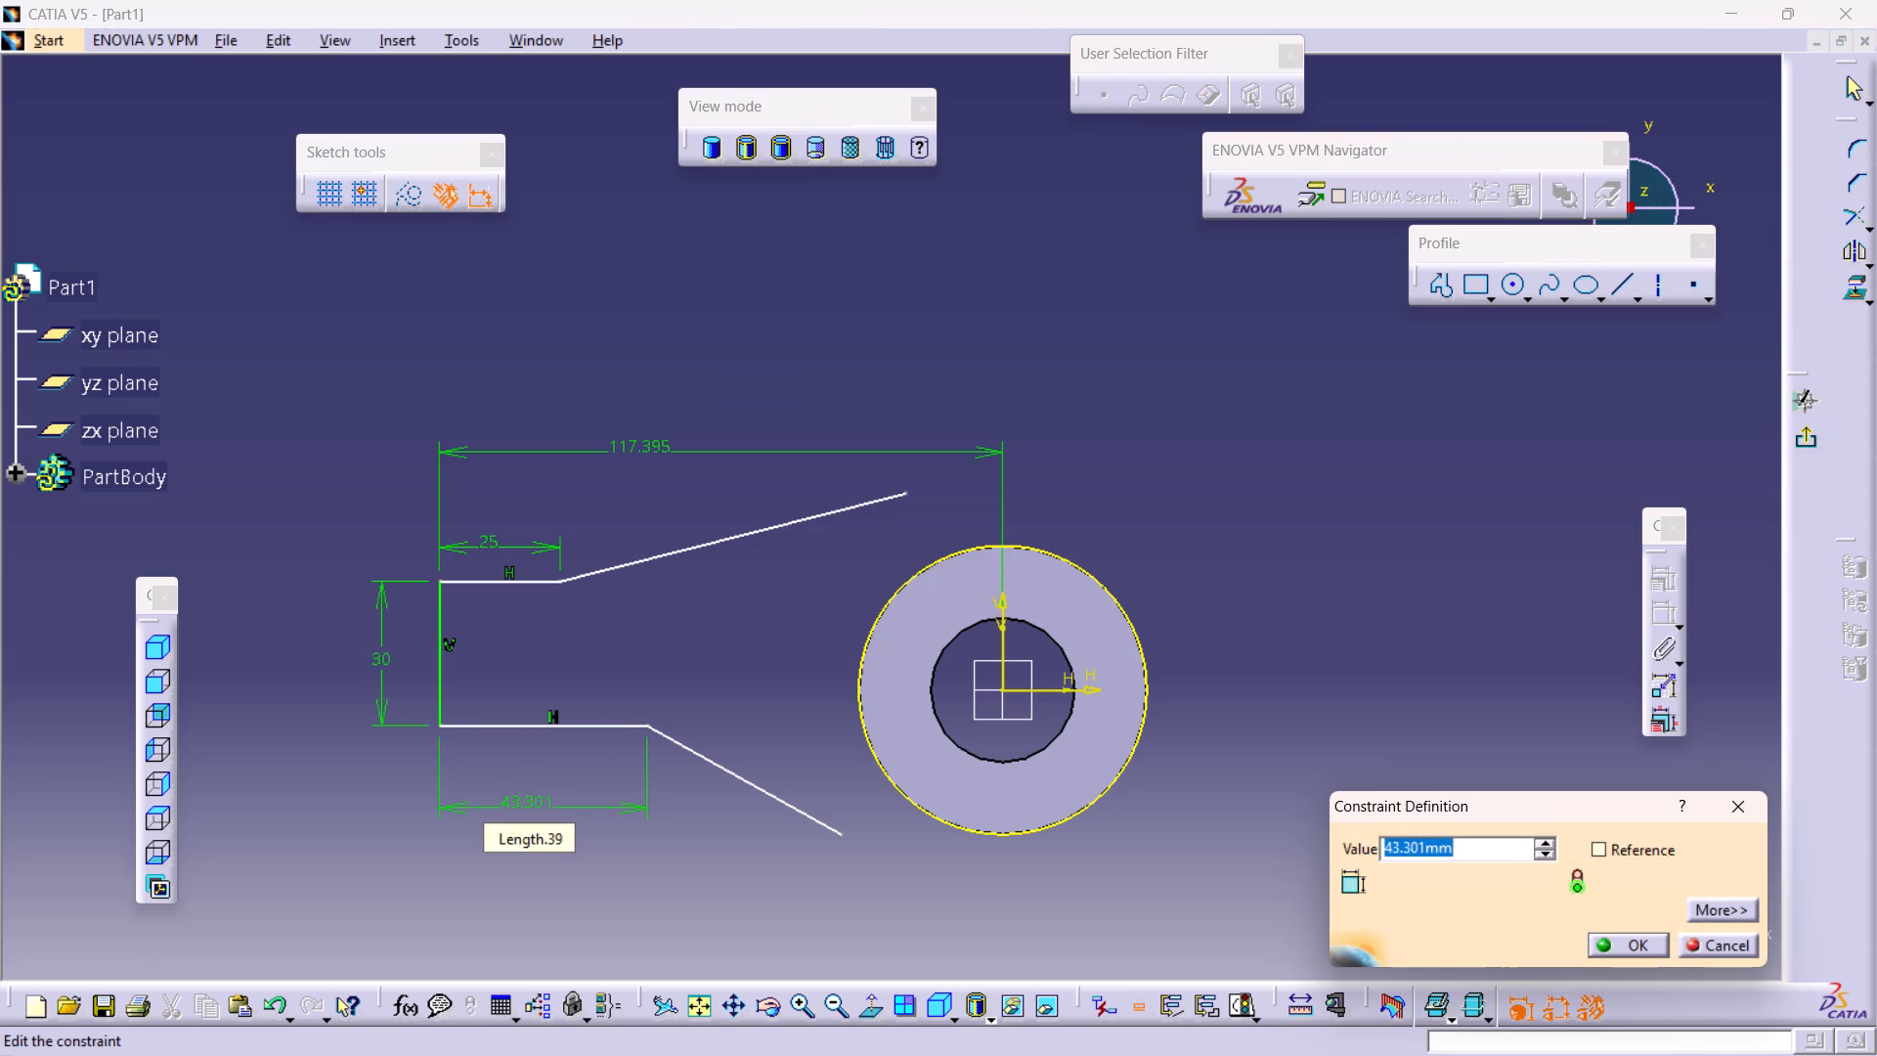
pyautogui.write('25')
pyautogui.press('Return')
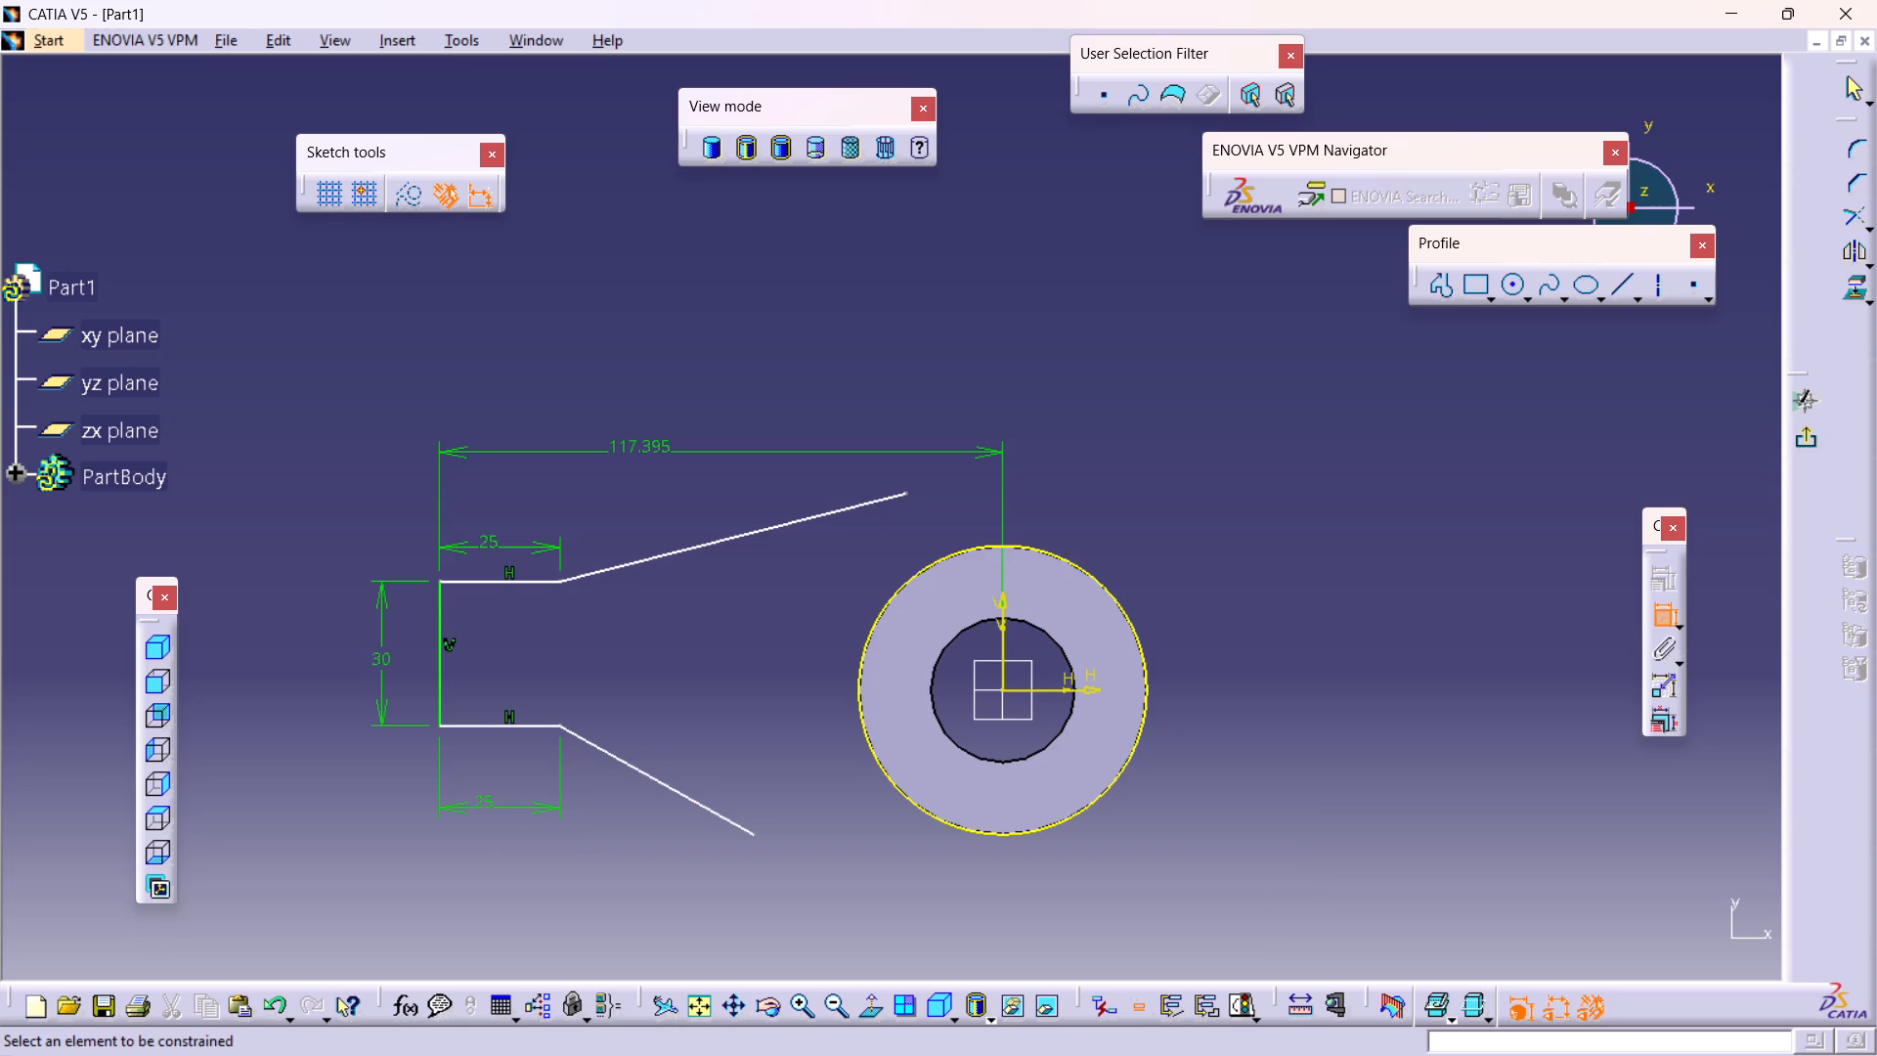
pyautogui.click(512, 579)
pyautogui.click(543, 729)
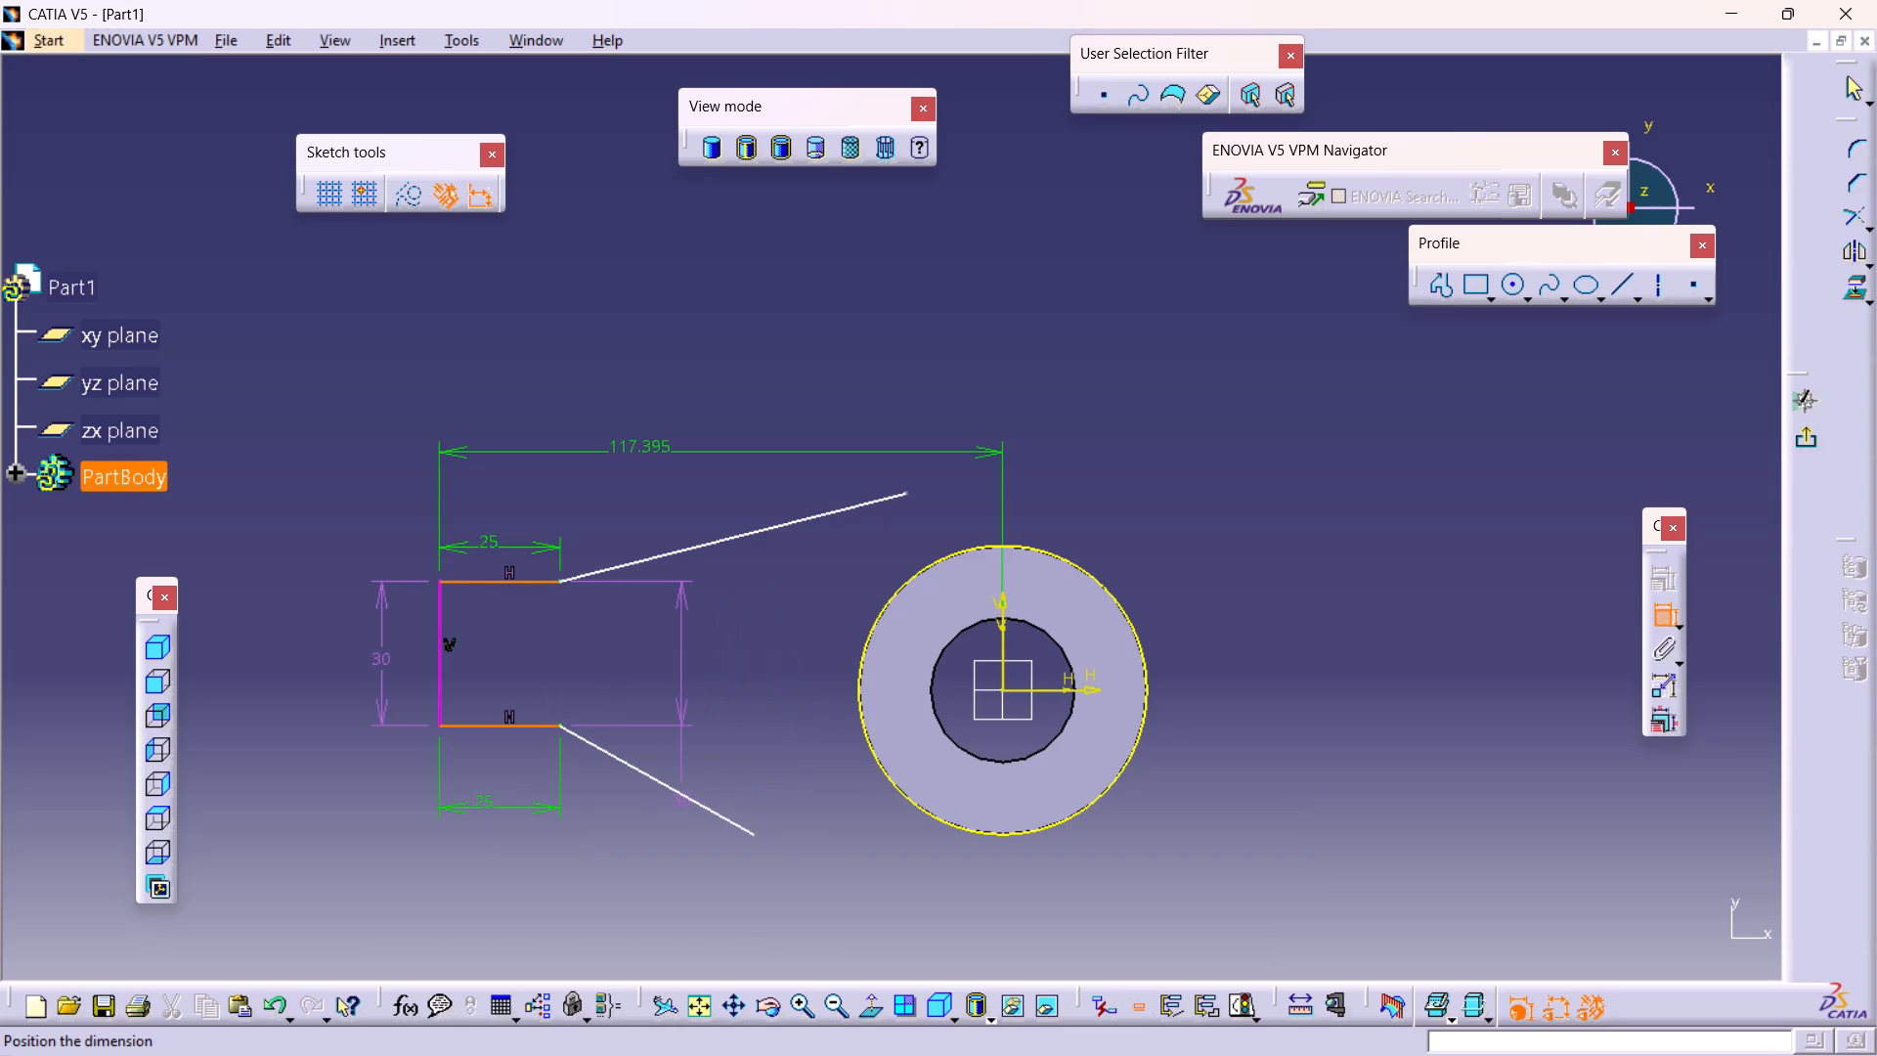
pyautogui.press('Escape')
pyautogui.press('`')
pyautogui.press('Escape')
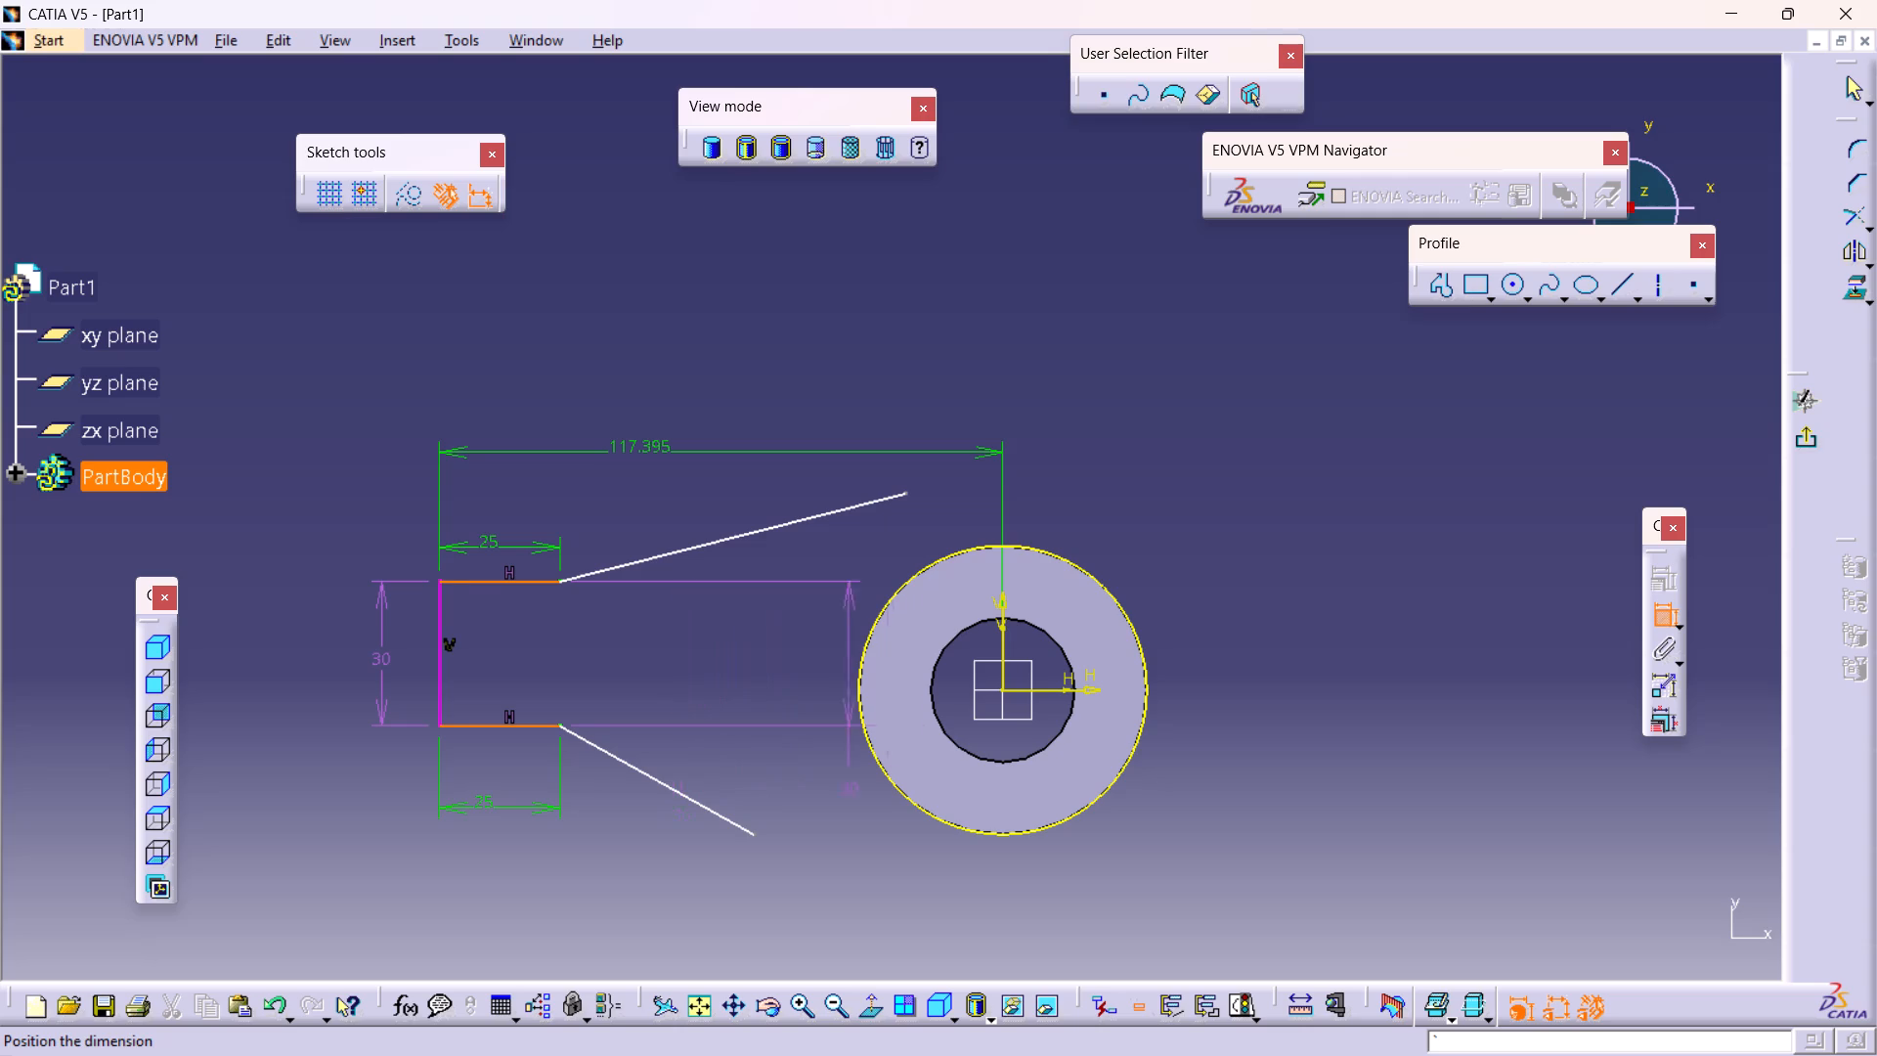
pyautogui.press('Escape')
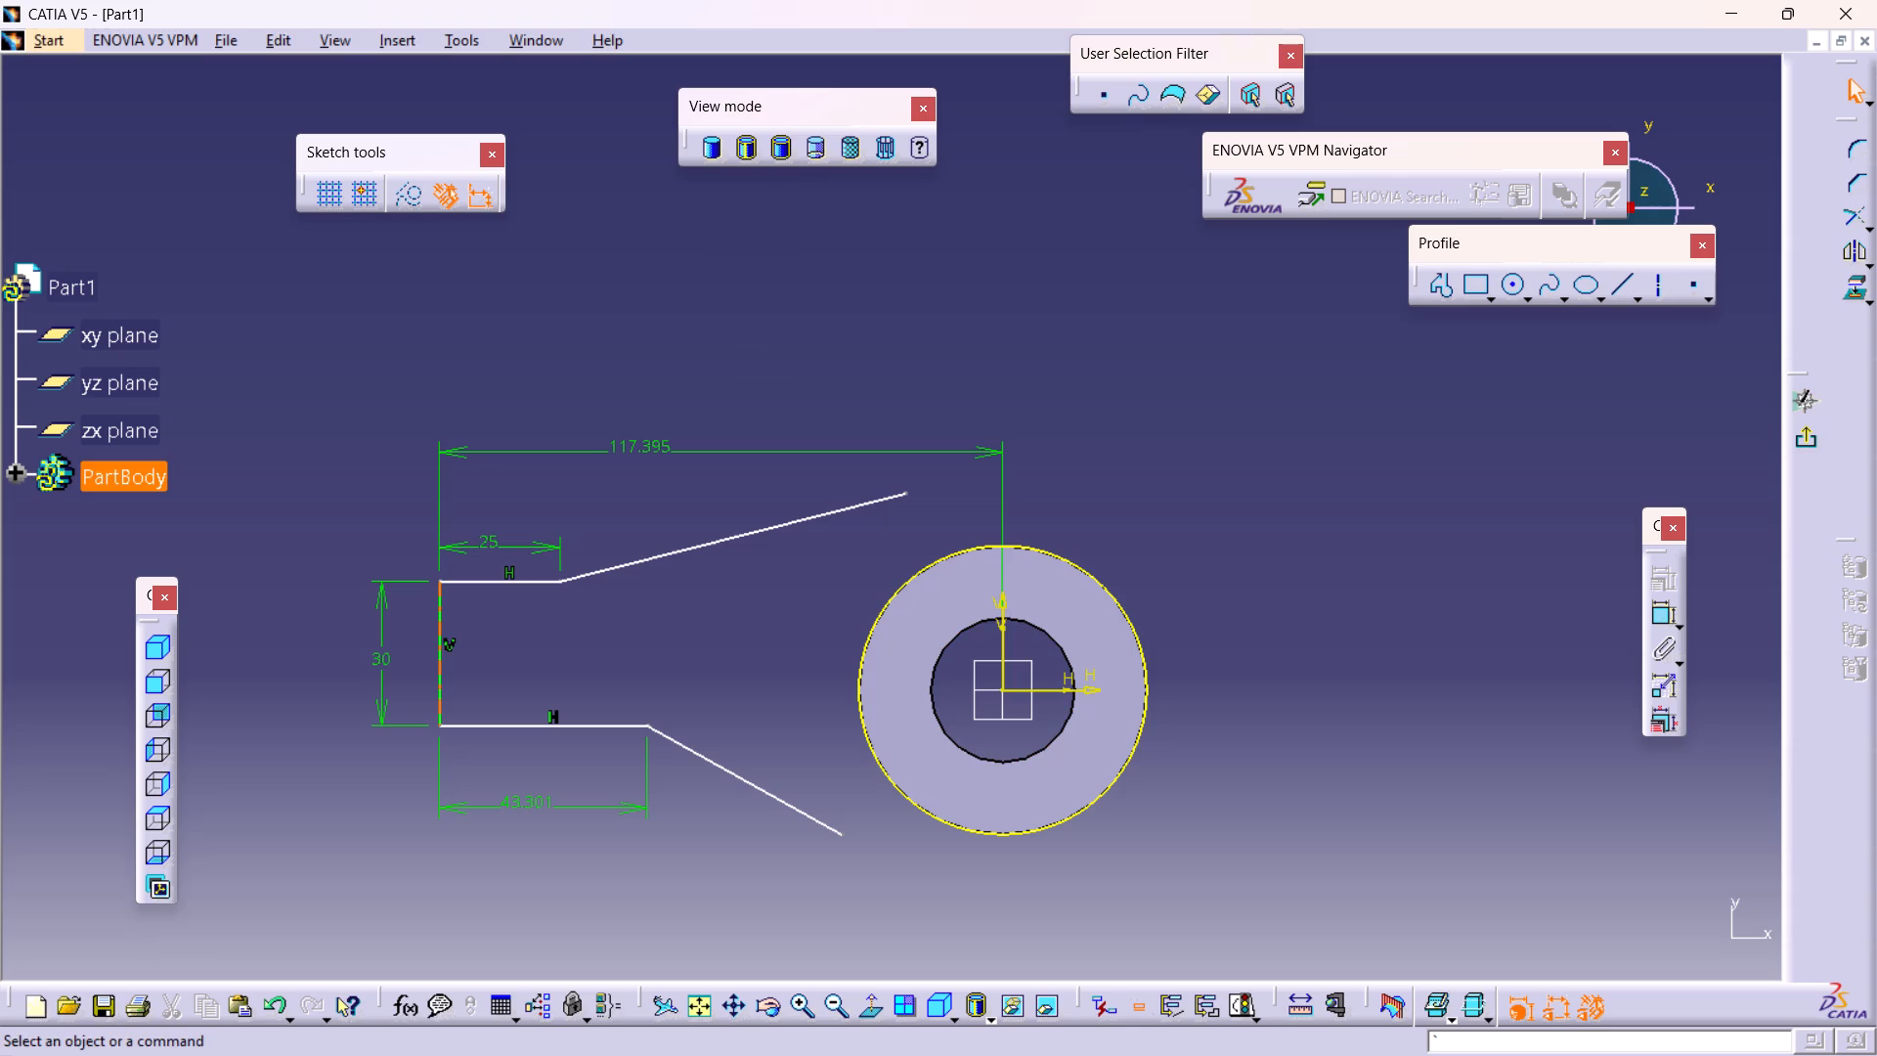
# Set the length dimension of the arm's lower horizontal line to 25 mm again.
pyautogui.doubleClick(1660, 624)
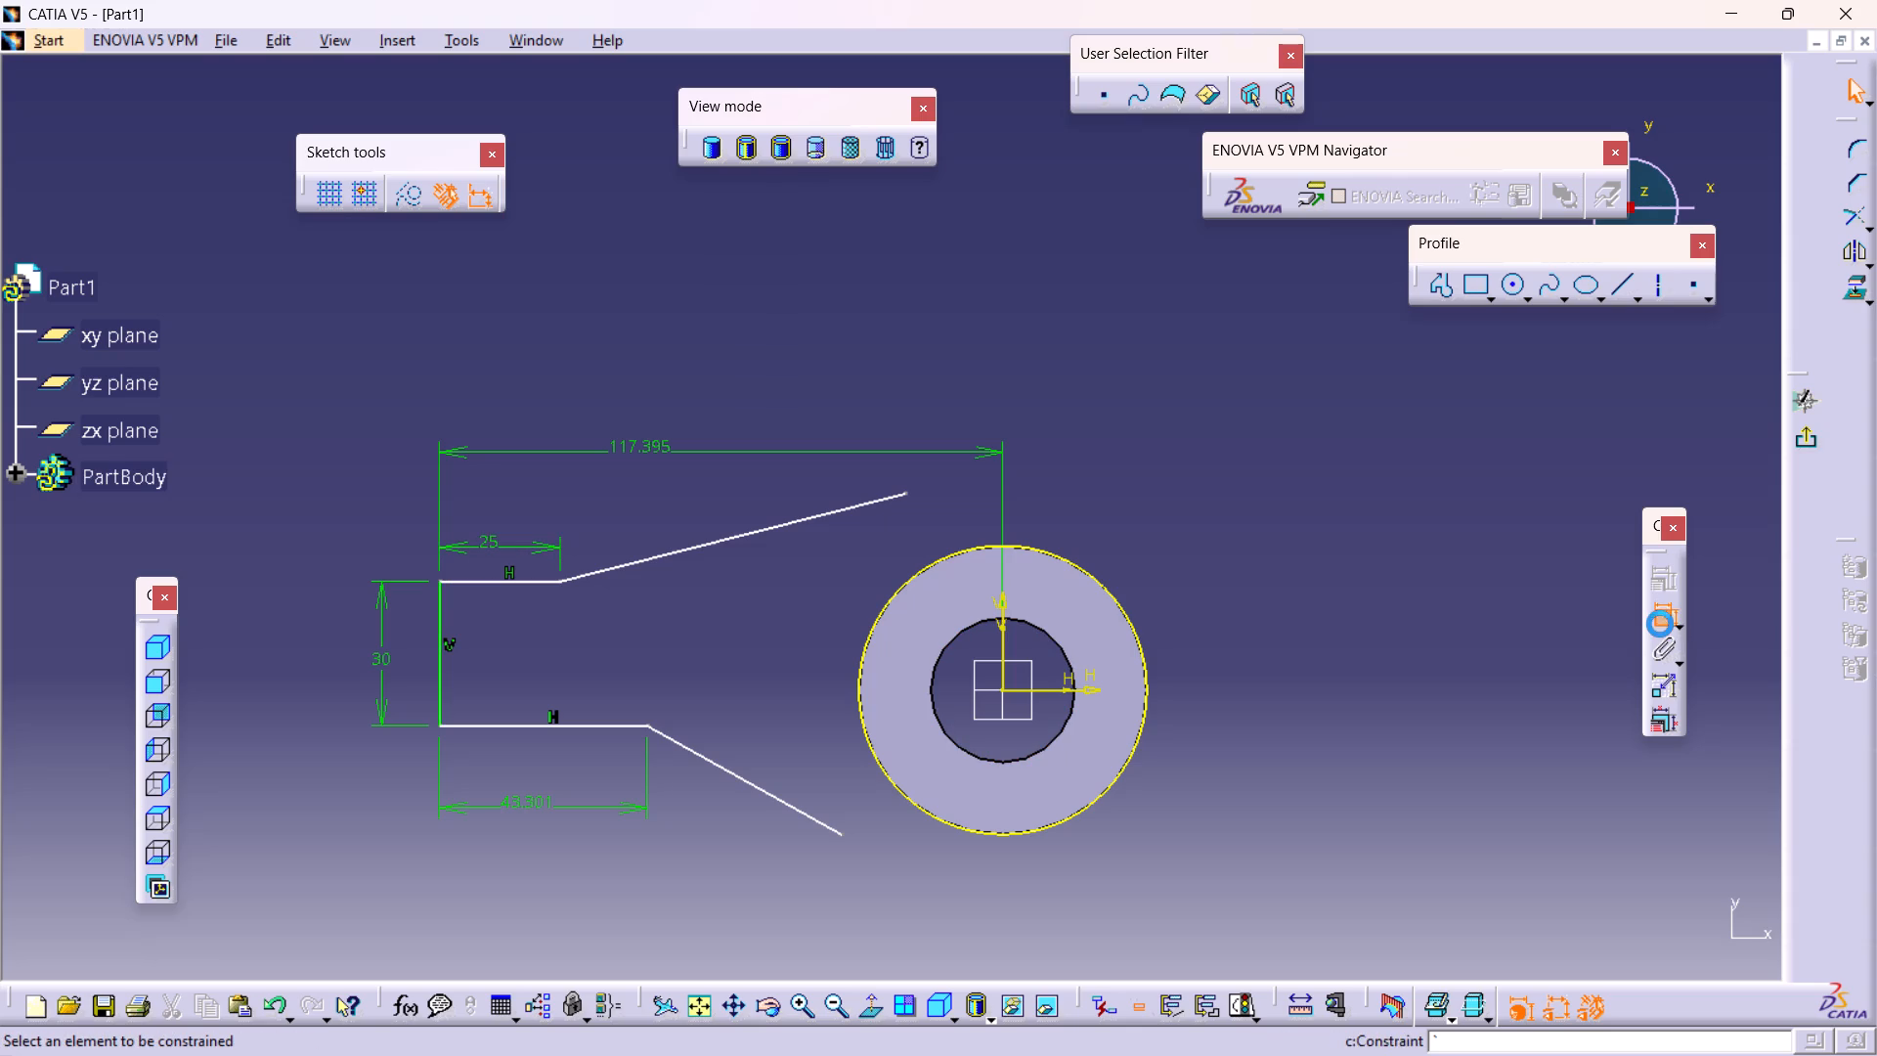
pyautogui.click(508, 800)
pyautogui.doubleClick(529, 795)
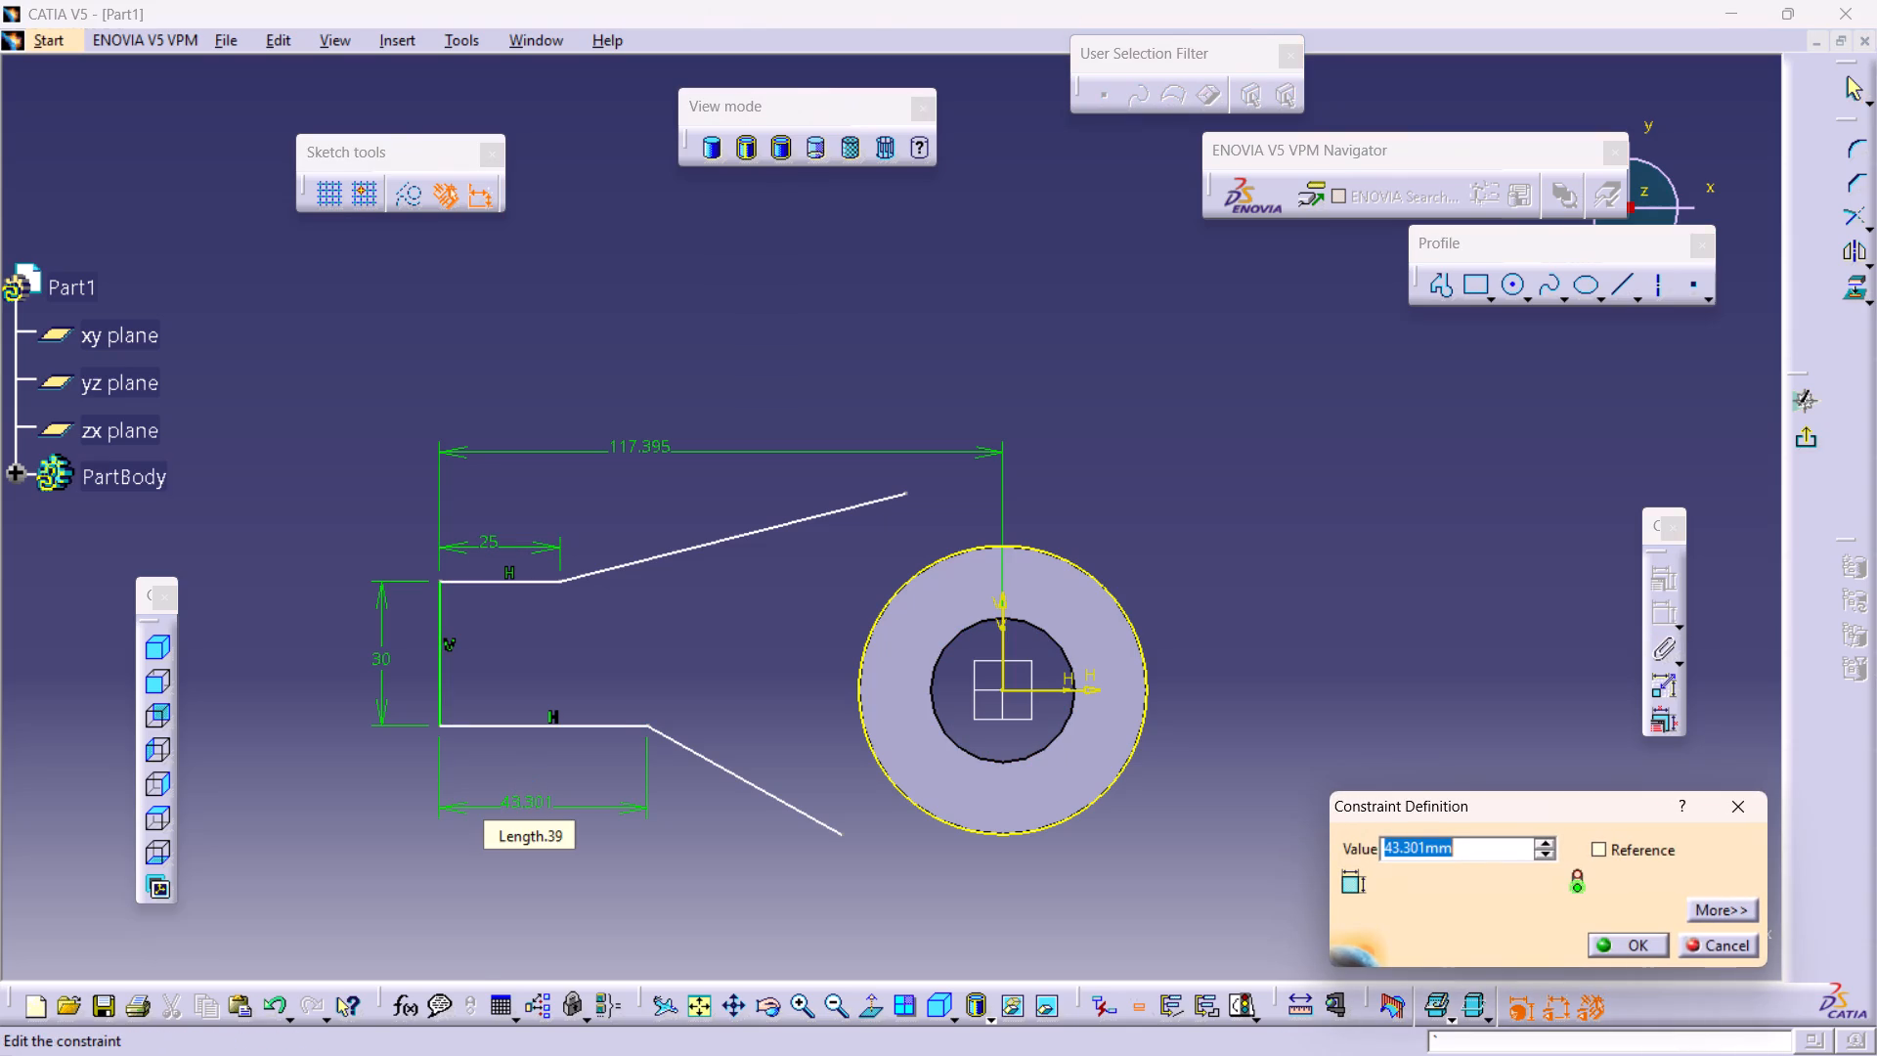
pyautogui.write('25')
pyautogui.press('Return')
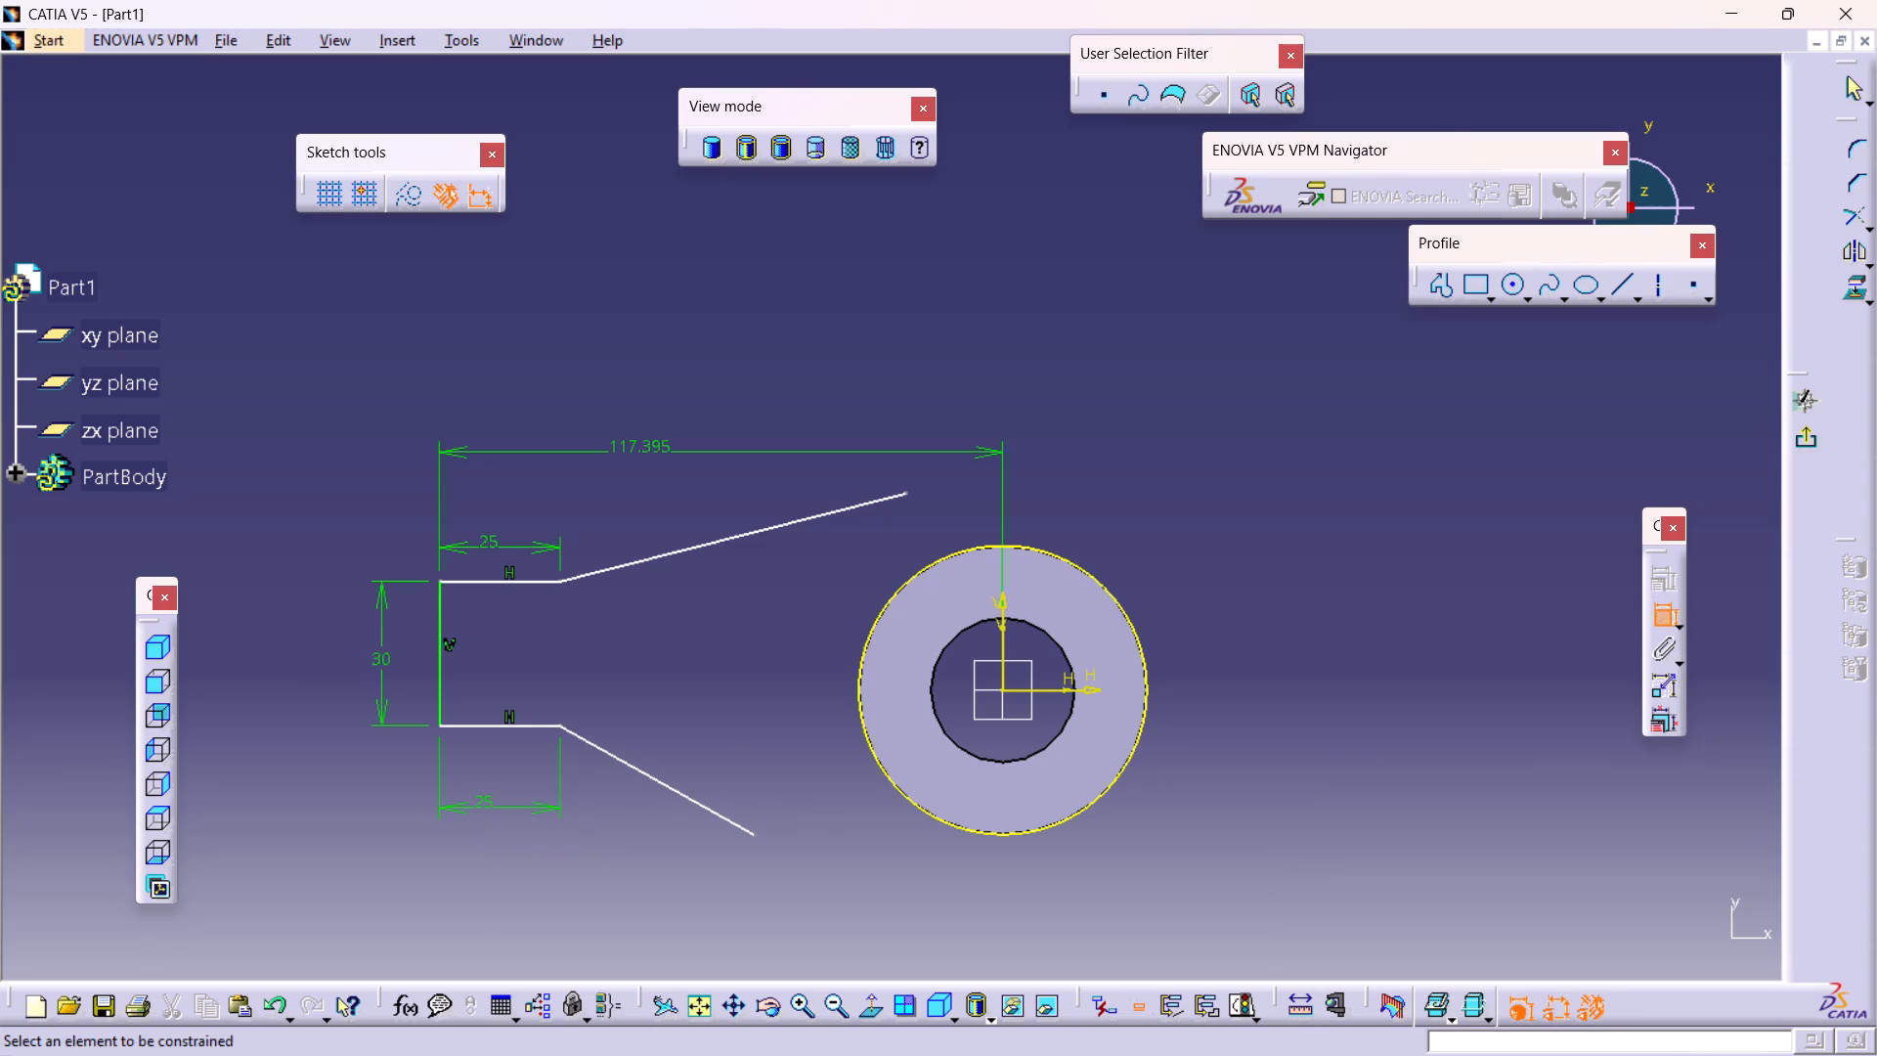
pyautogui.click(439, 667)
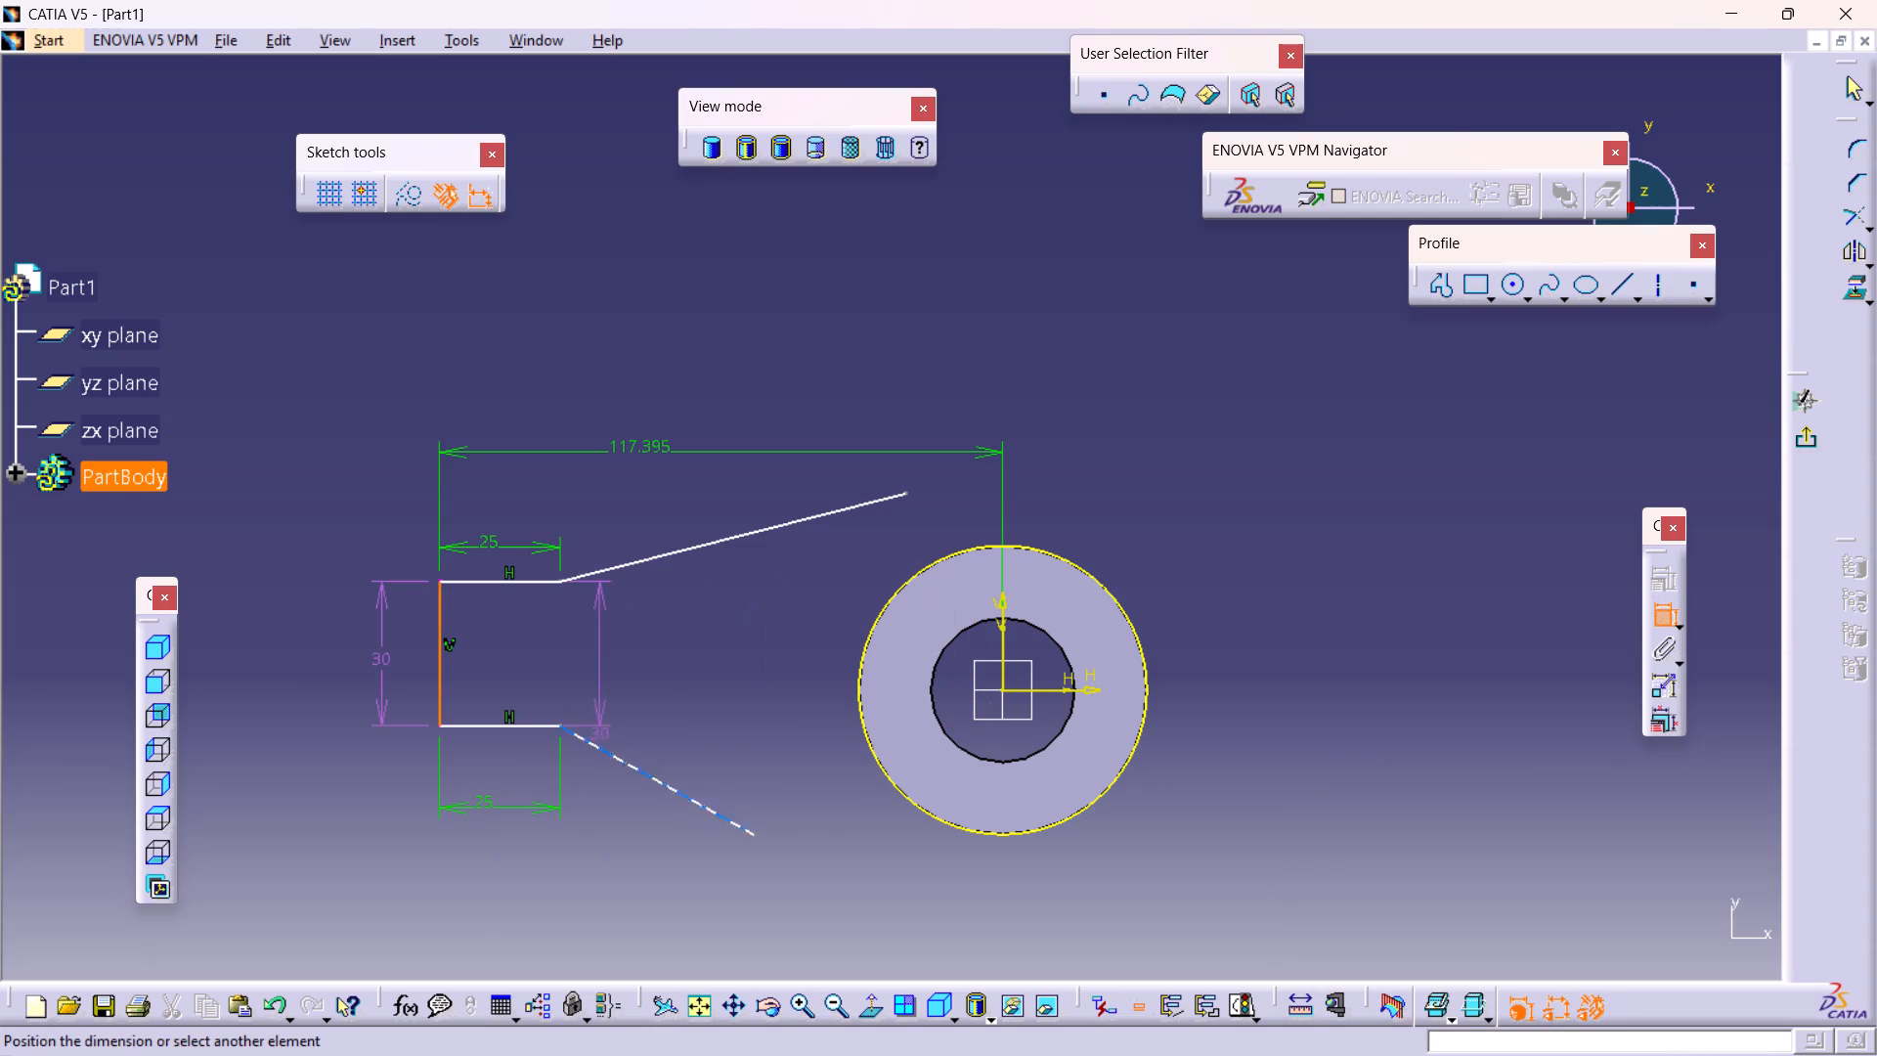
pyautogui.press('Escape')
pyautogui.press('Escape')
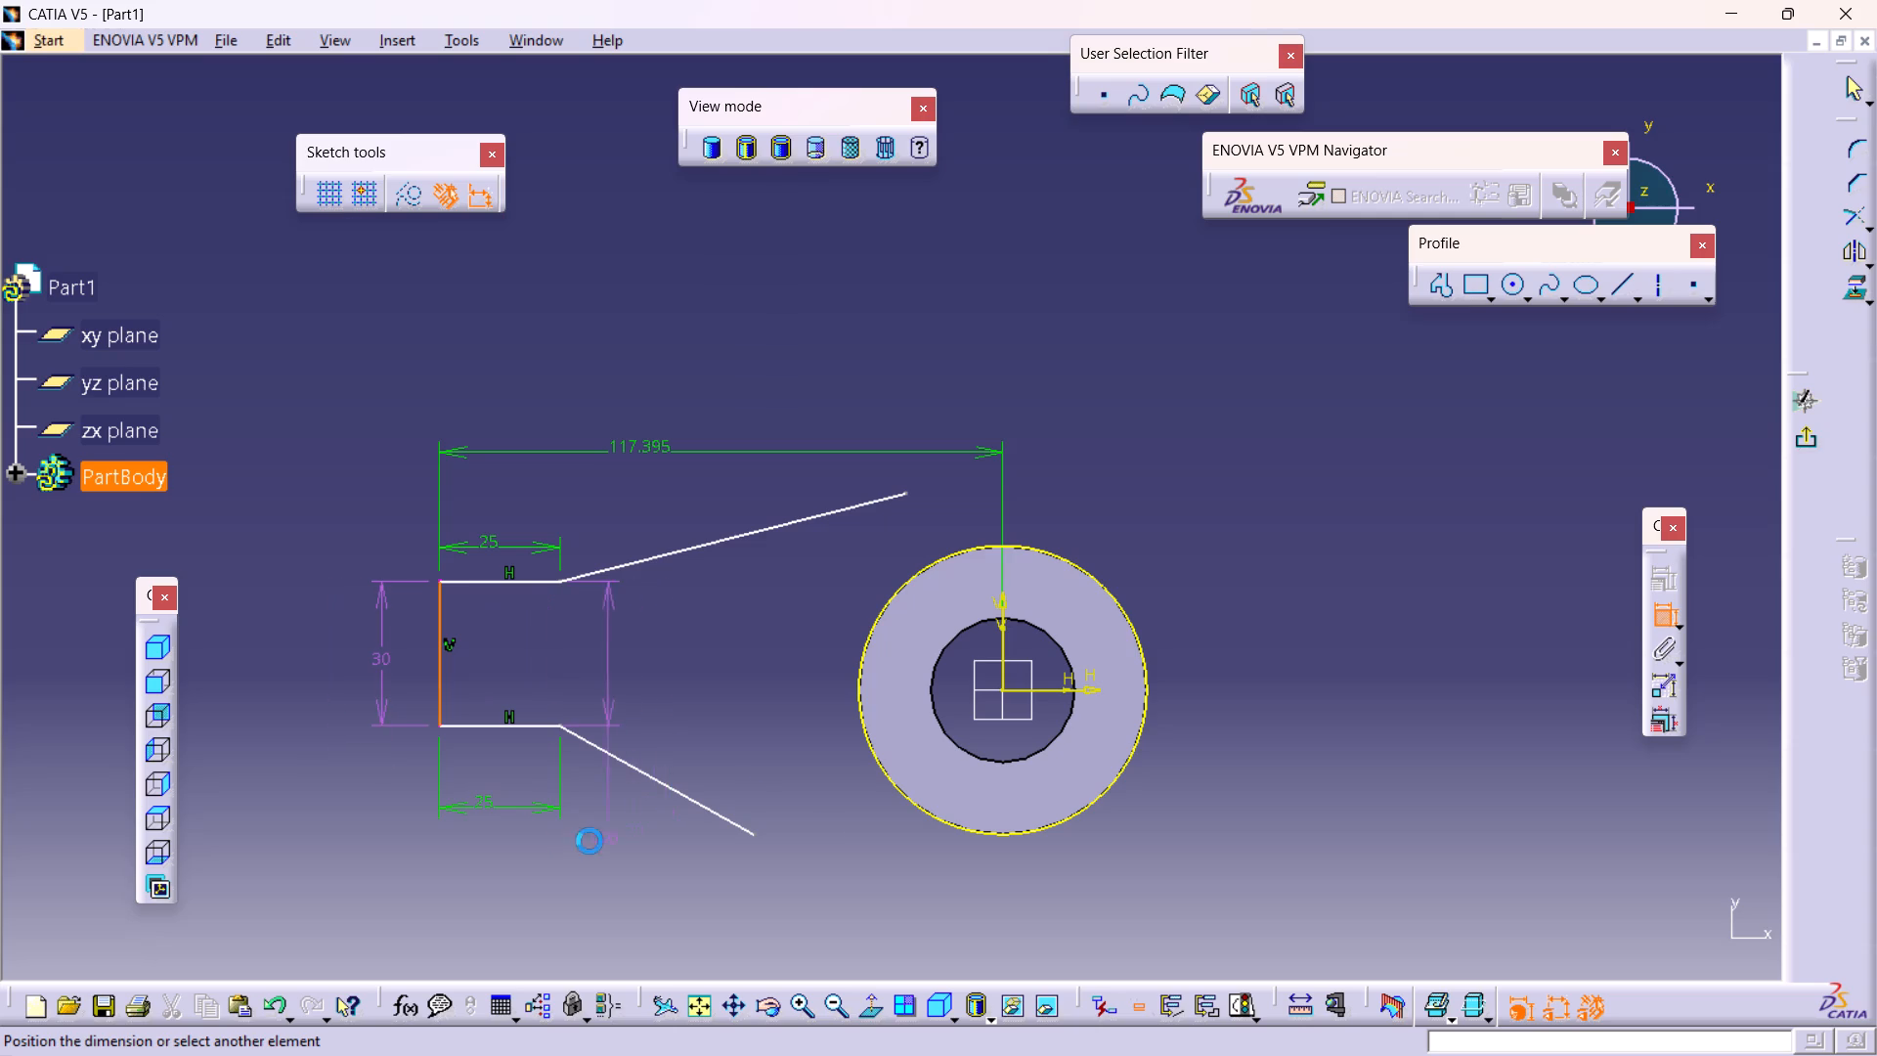
# Delete the 30 mm length dimension from the arm's vertical end line.
pyautogui.click(385, 634)
pyautogui.press('Delete')
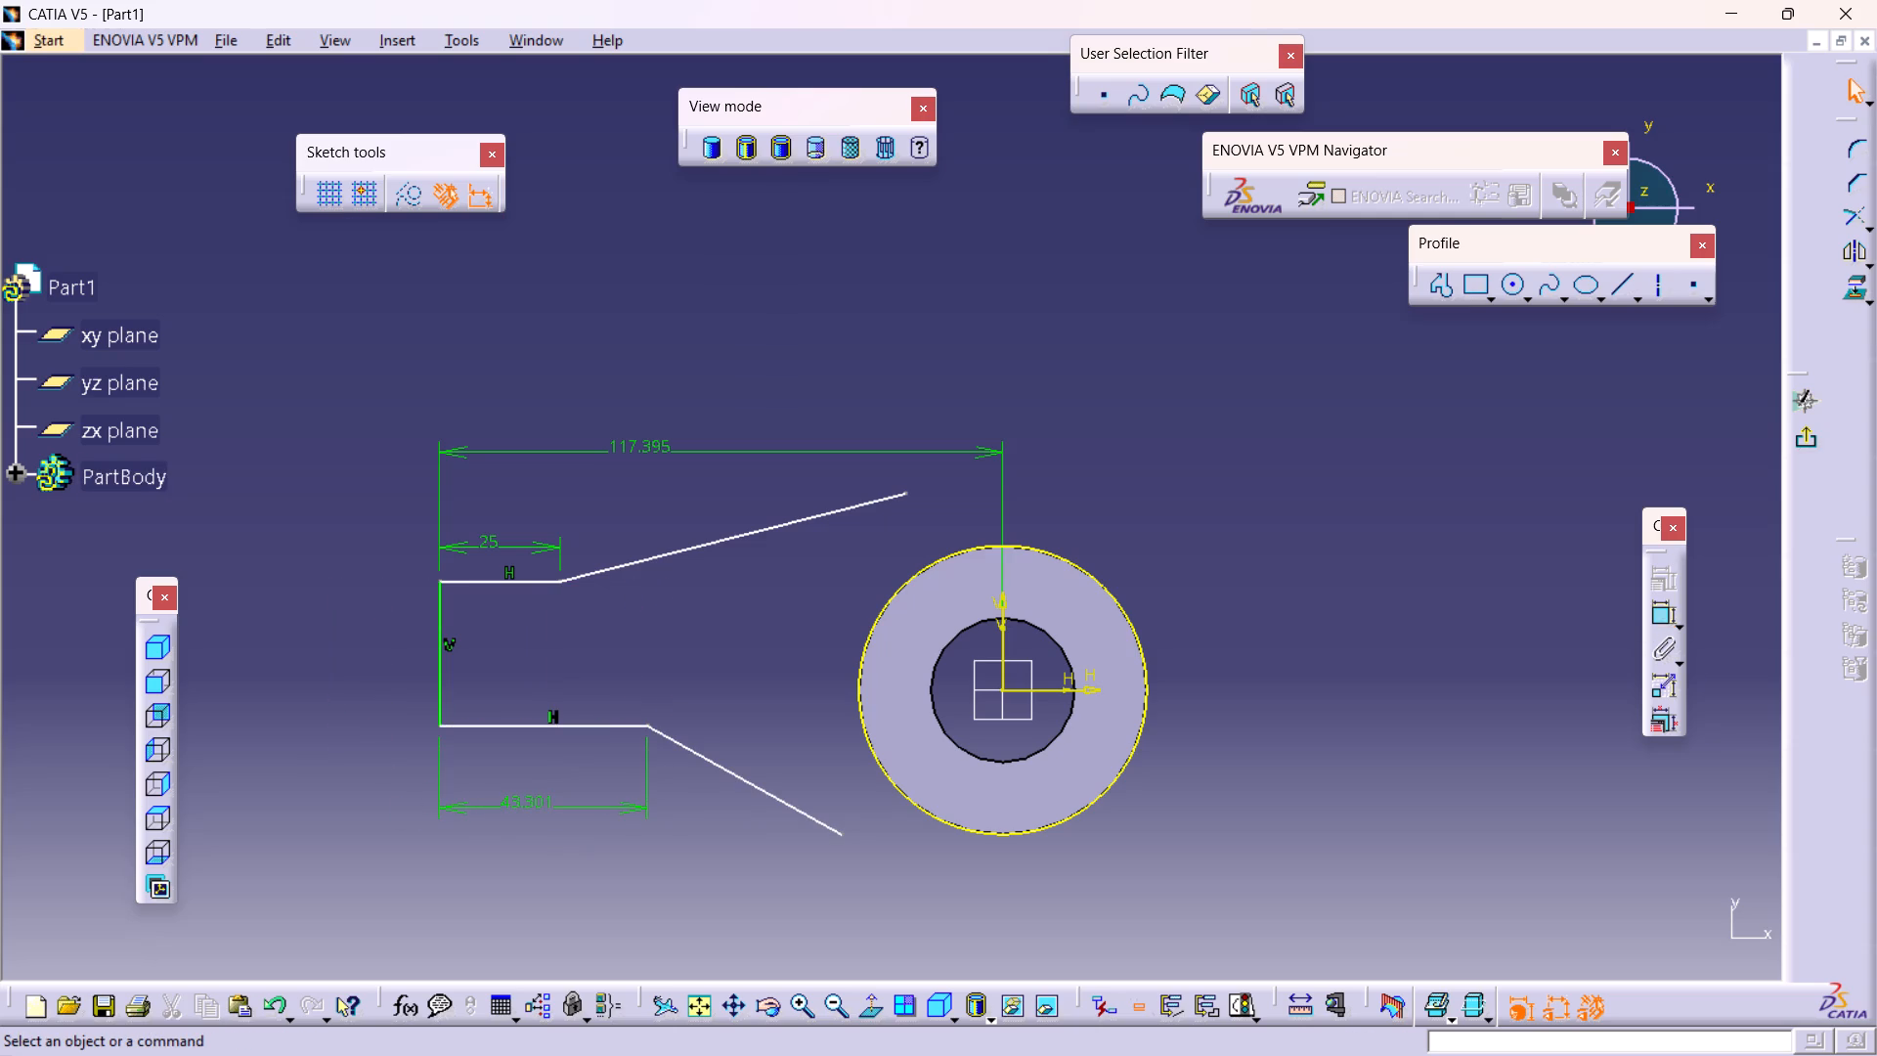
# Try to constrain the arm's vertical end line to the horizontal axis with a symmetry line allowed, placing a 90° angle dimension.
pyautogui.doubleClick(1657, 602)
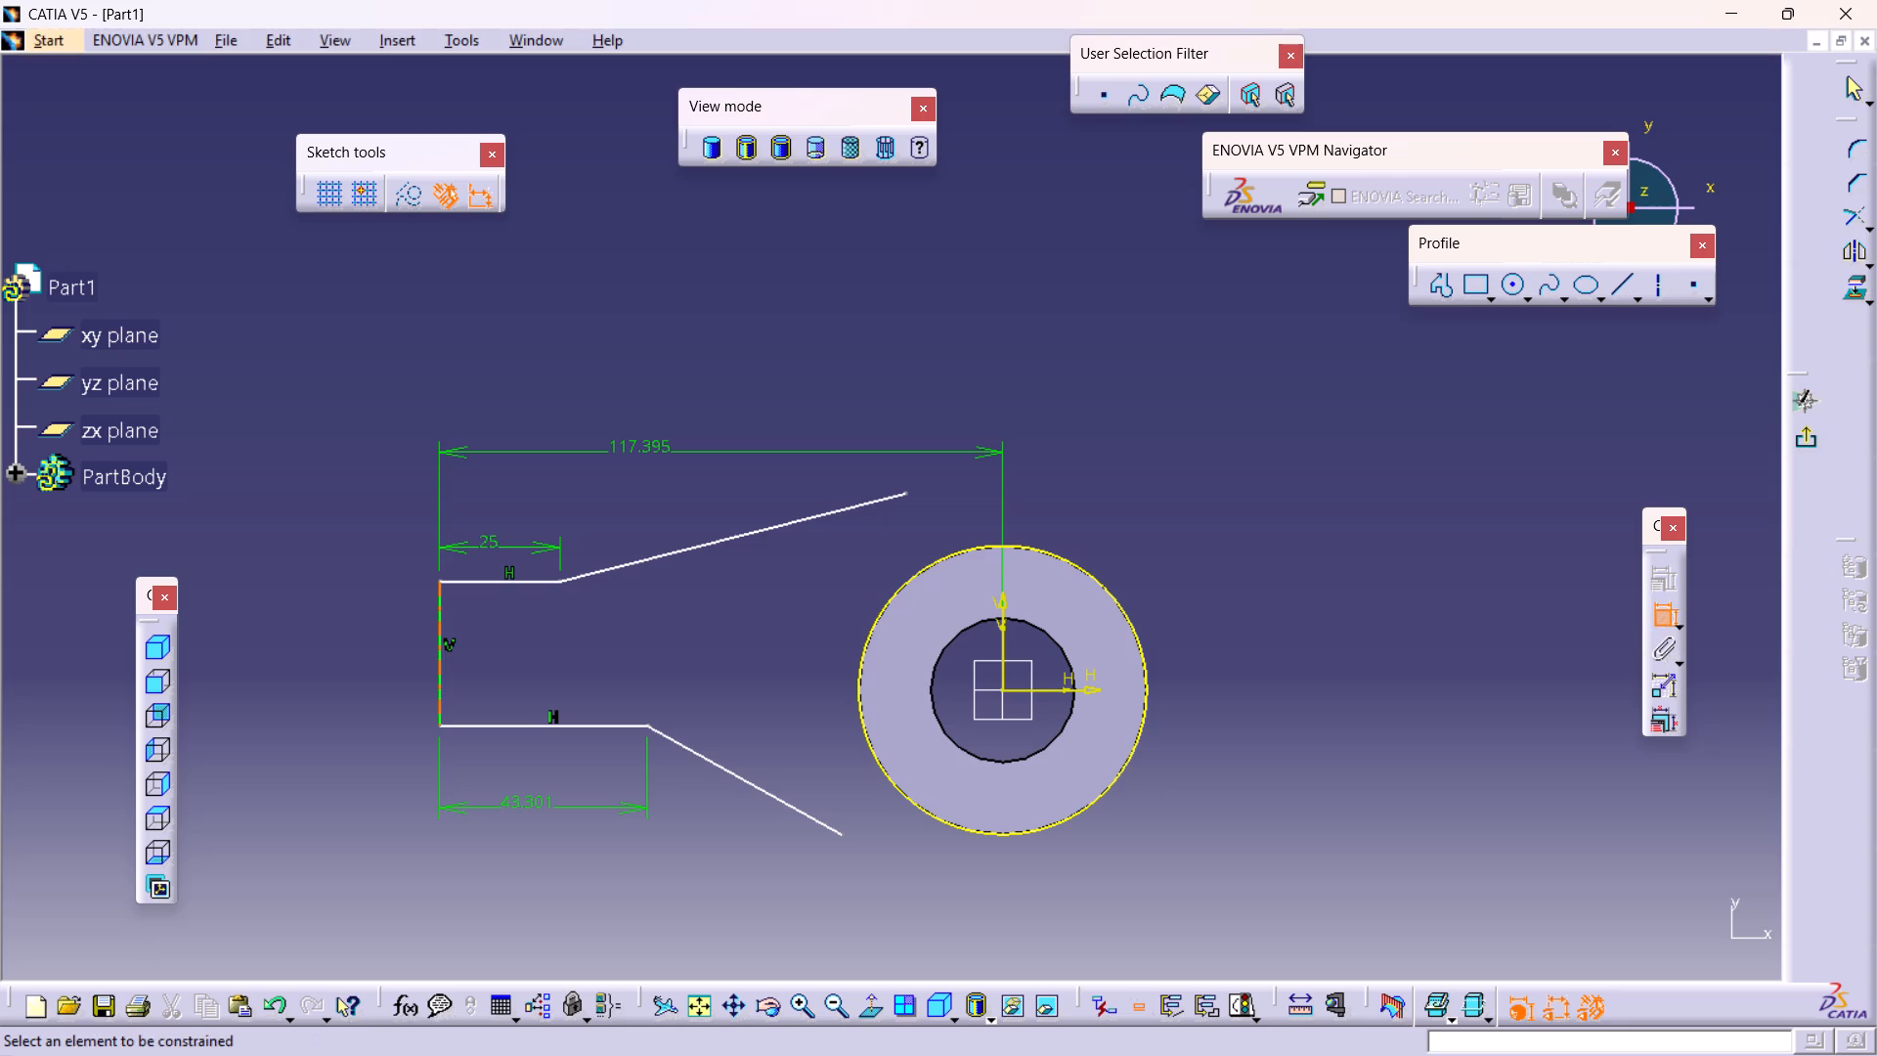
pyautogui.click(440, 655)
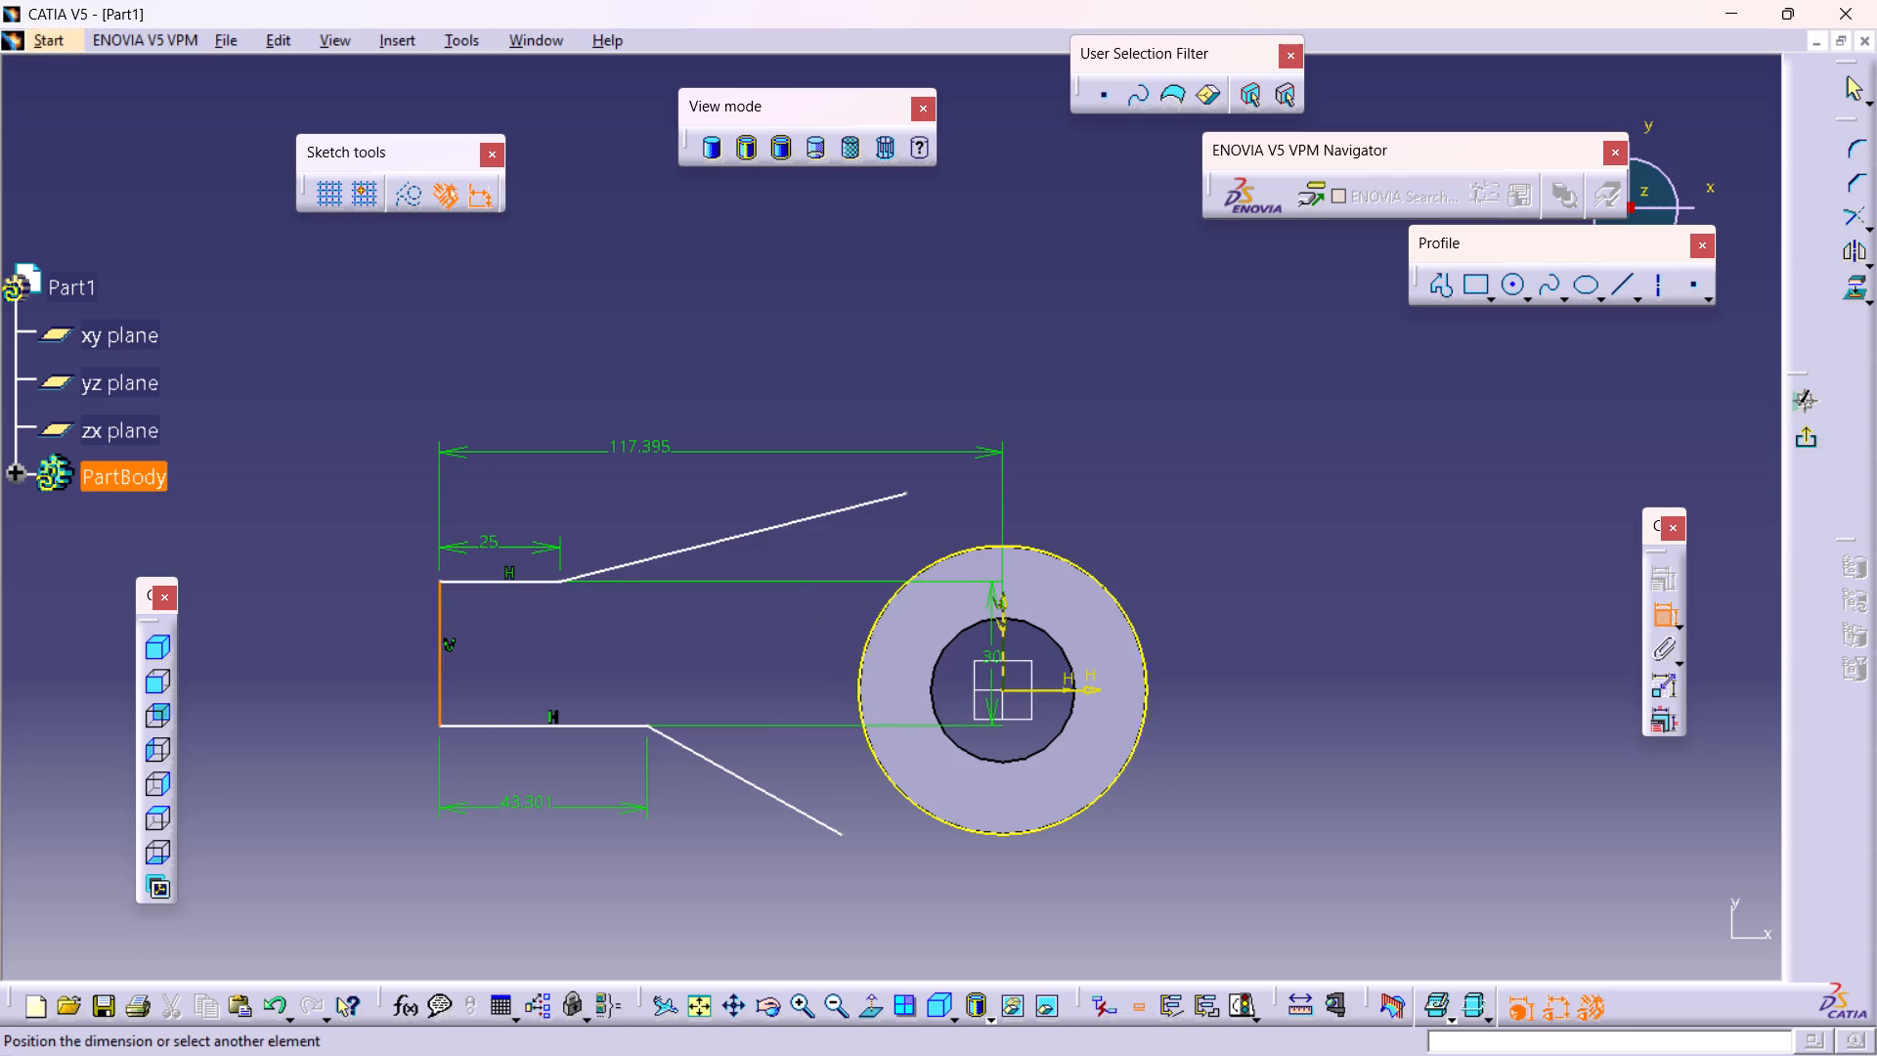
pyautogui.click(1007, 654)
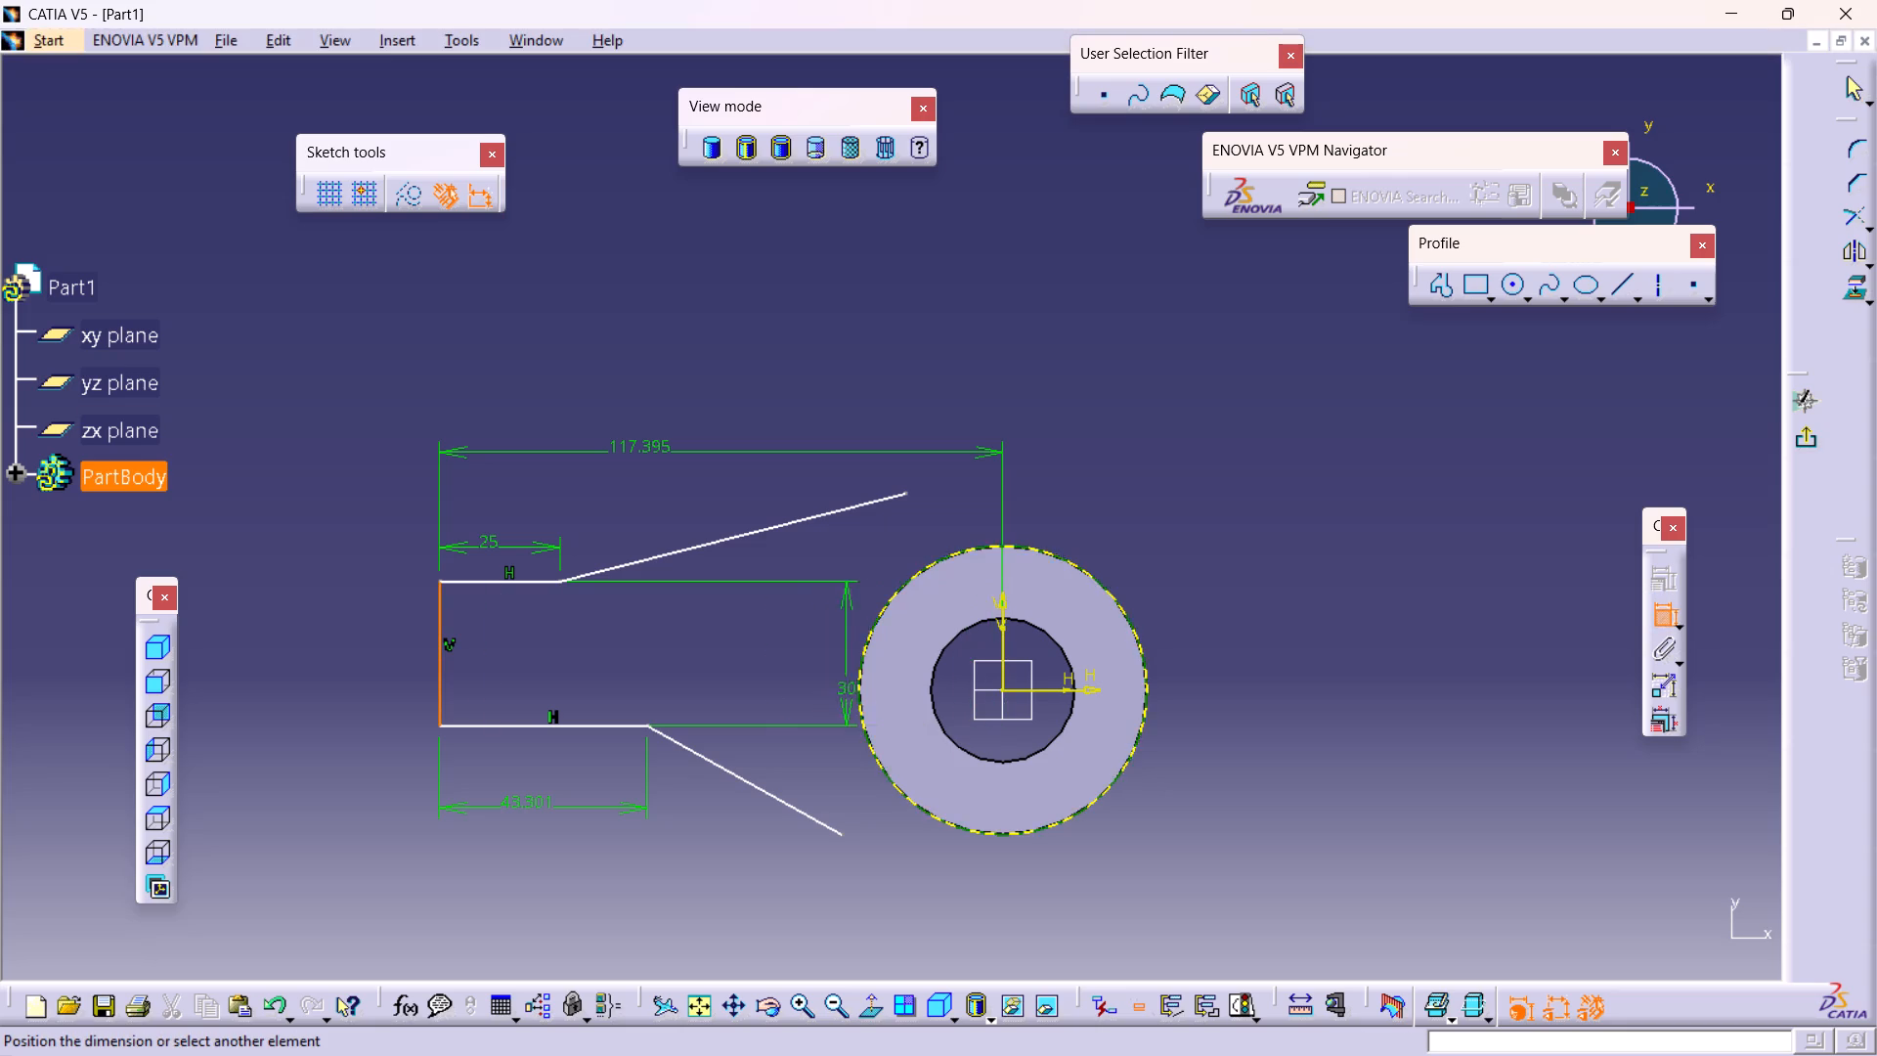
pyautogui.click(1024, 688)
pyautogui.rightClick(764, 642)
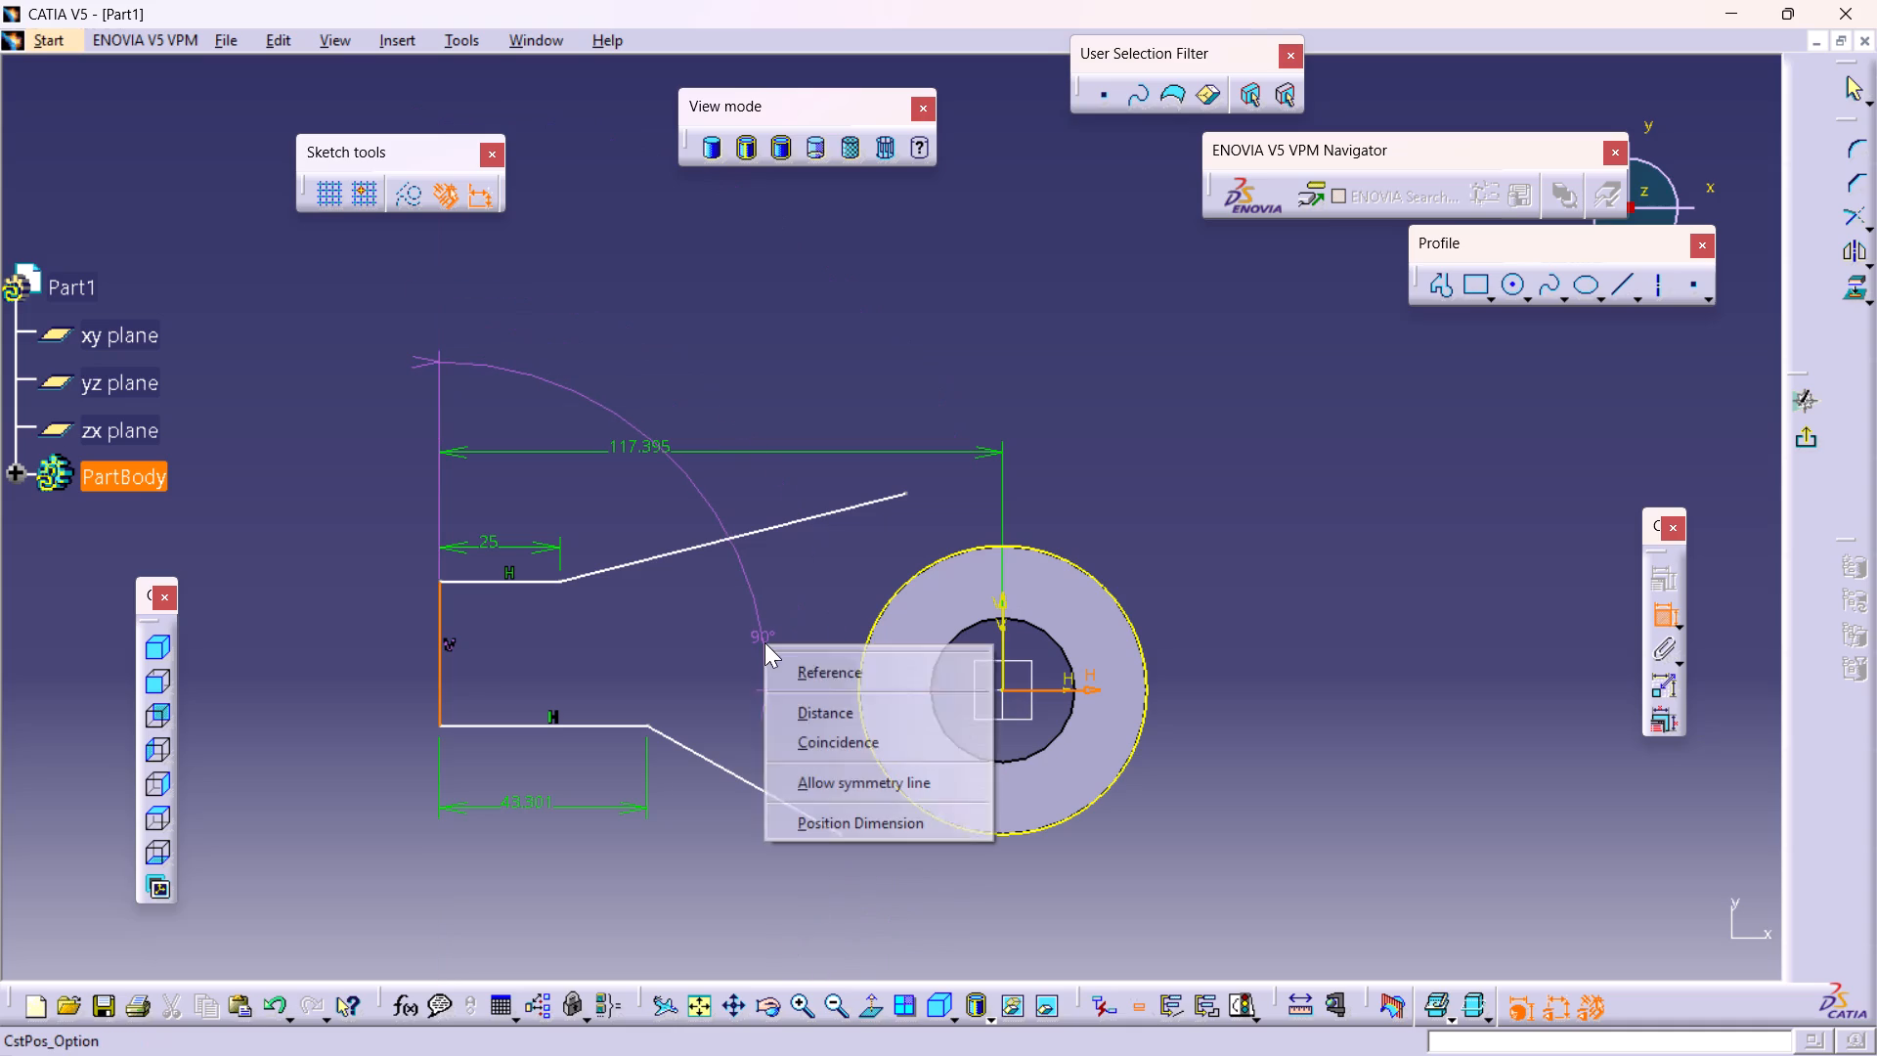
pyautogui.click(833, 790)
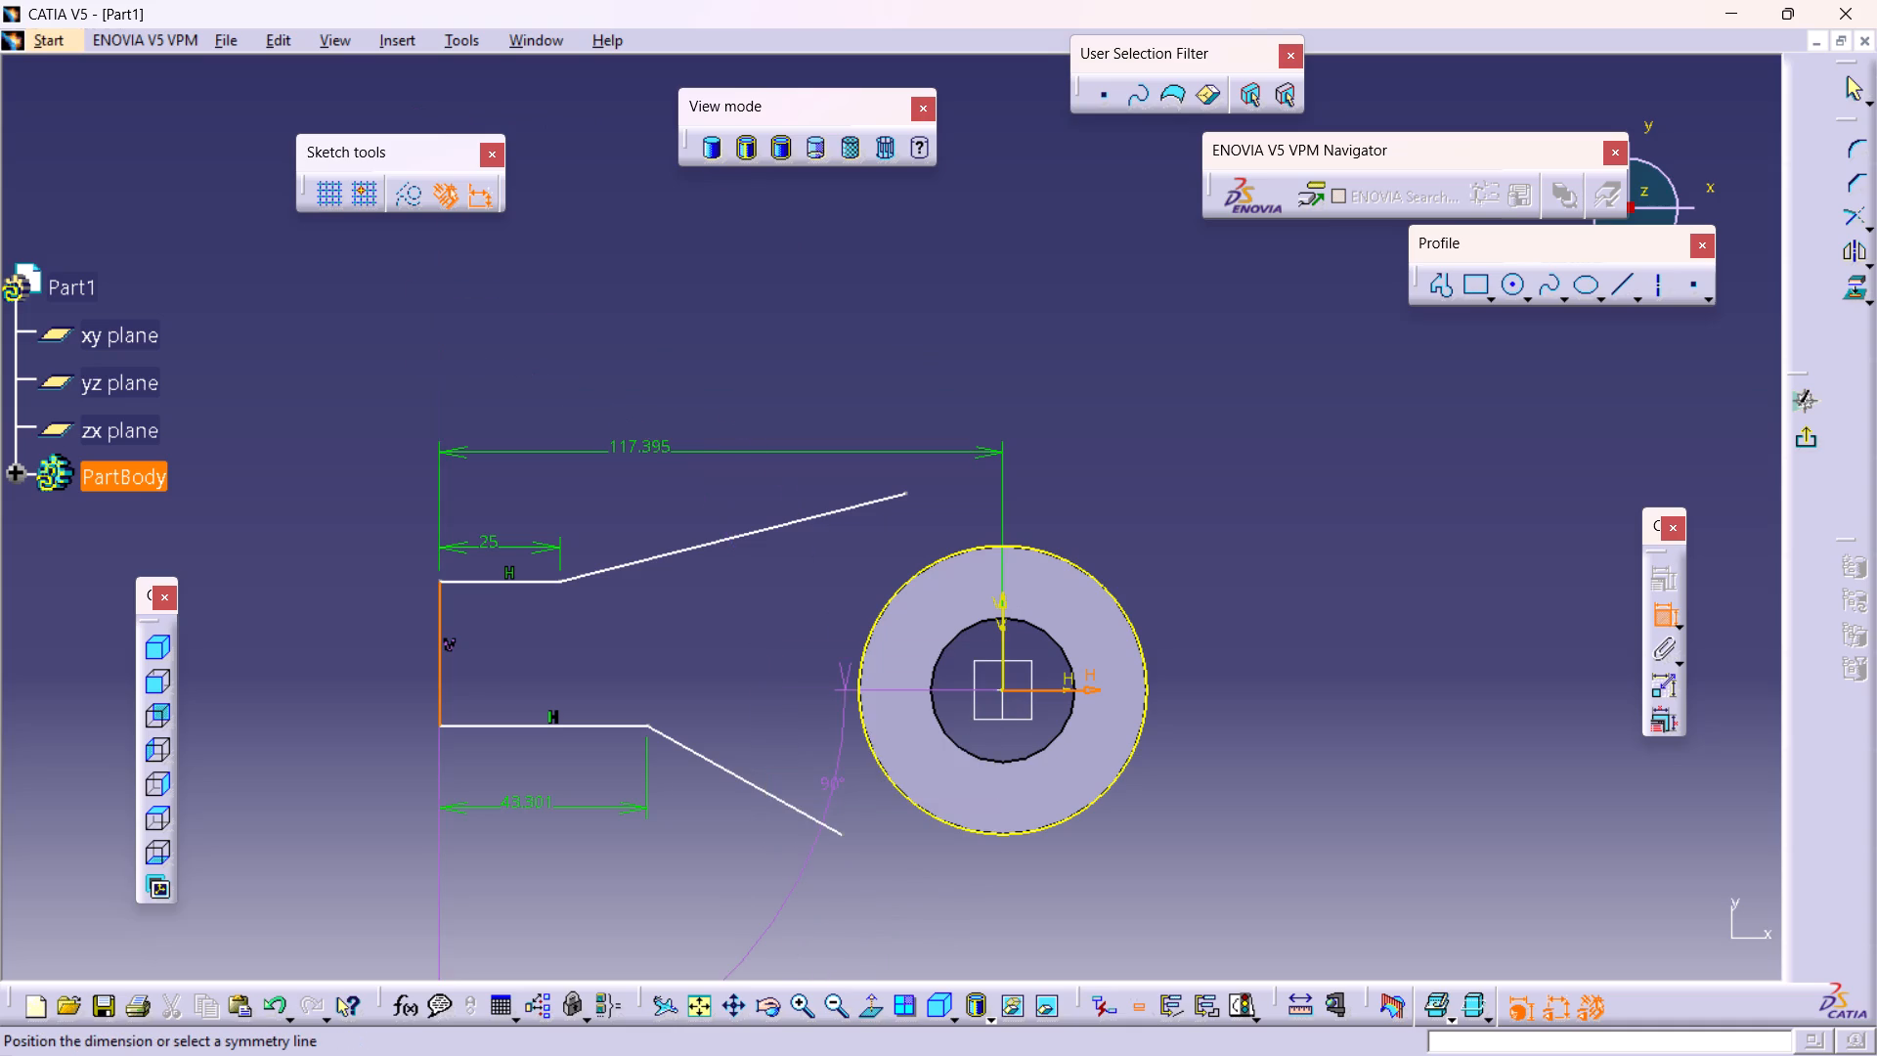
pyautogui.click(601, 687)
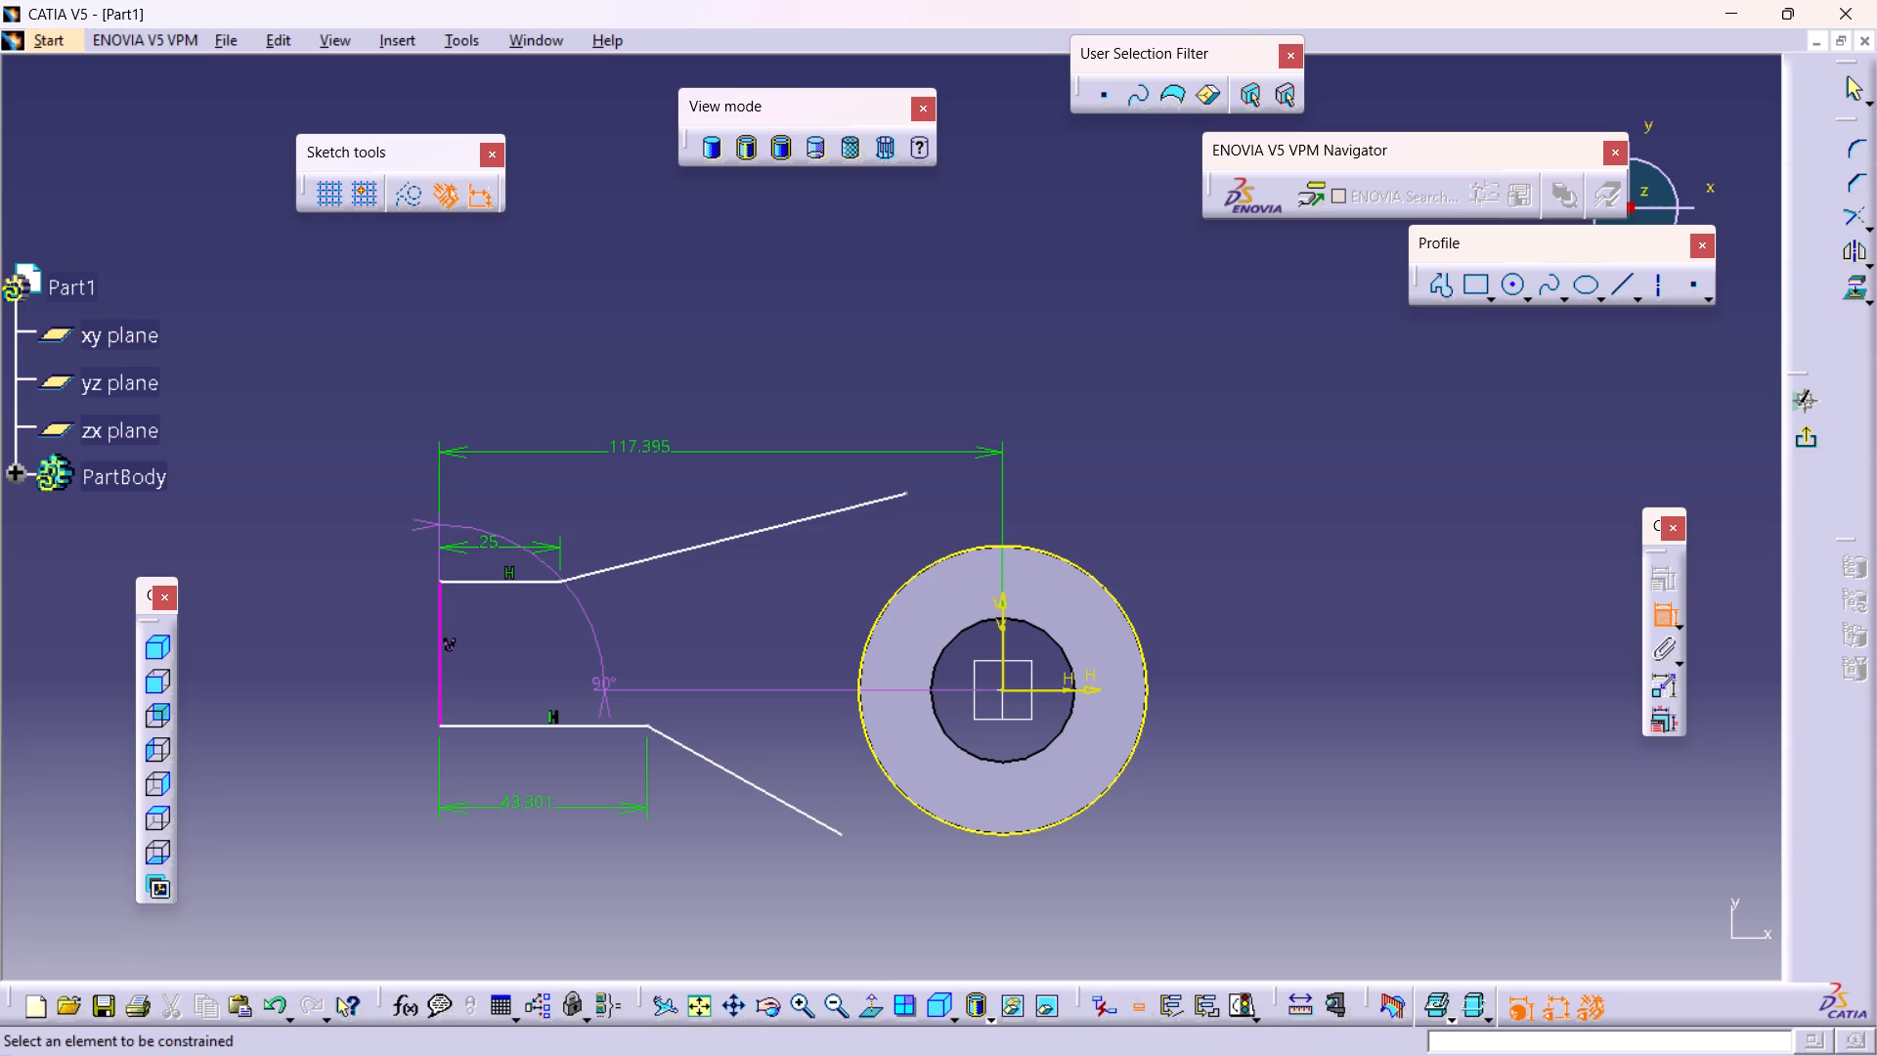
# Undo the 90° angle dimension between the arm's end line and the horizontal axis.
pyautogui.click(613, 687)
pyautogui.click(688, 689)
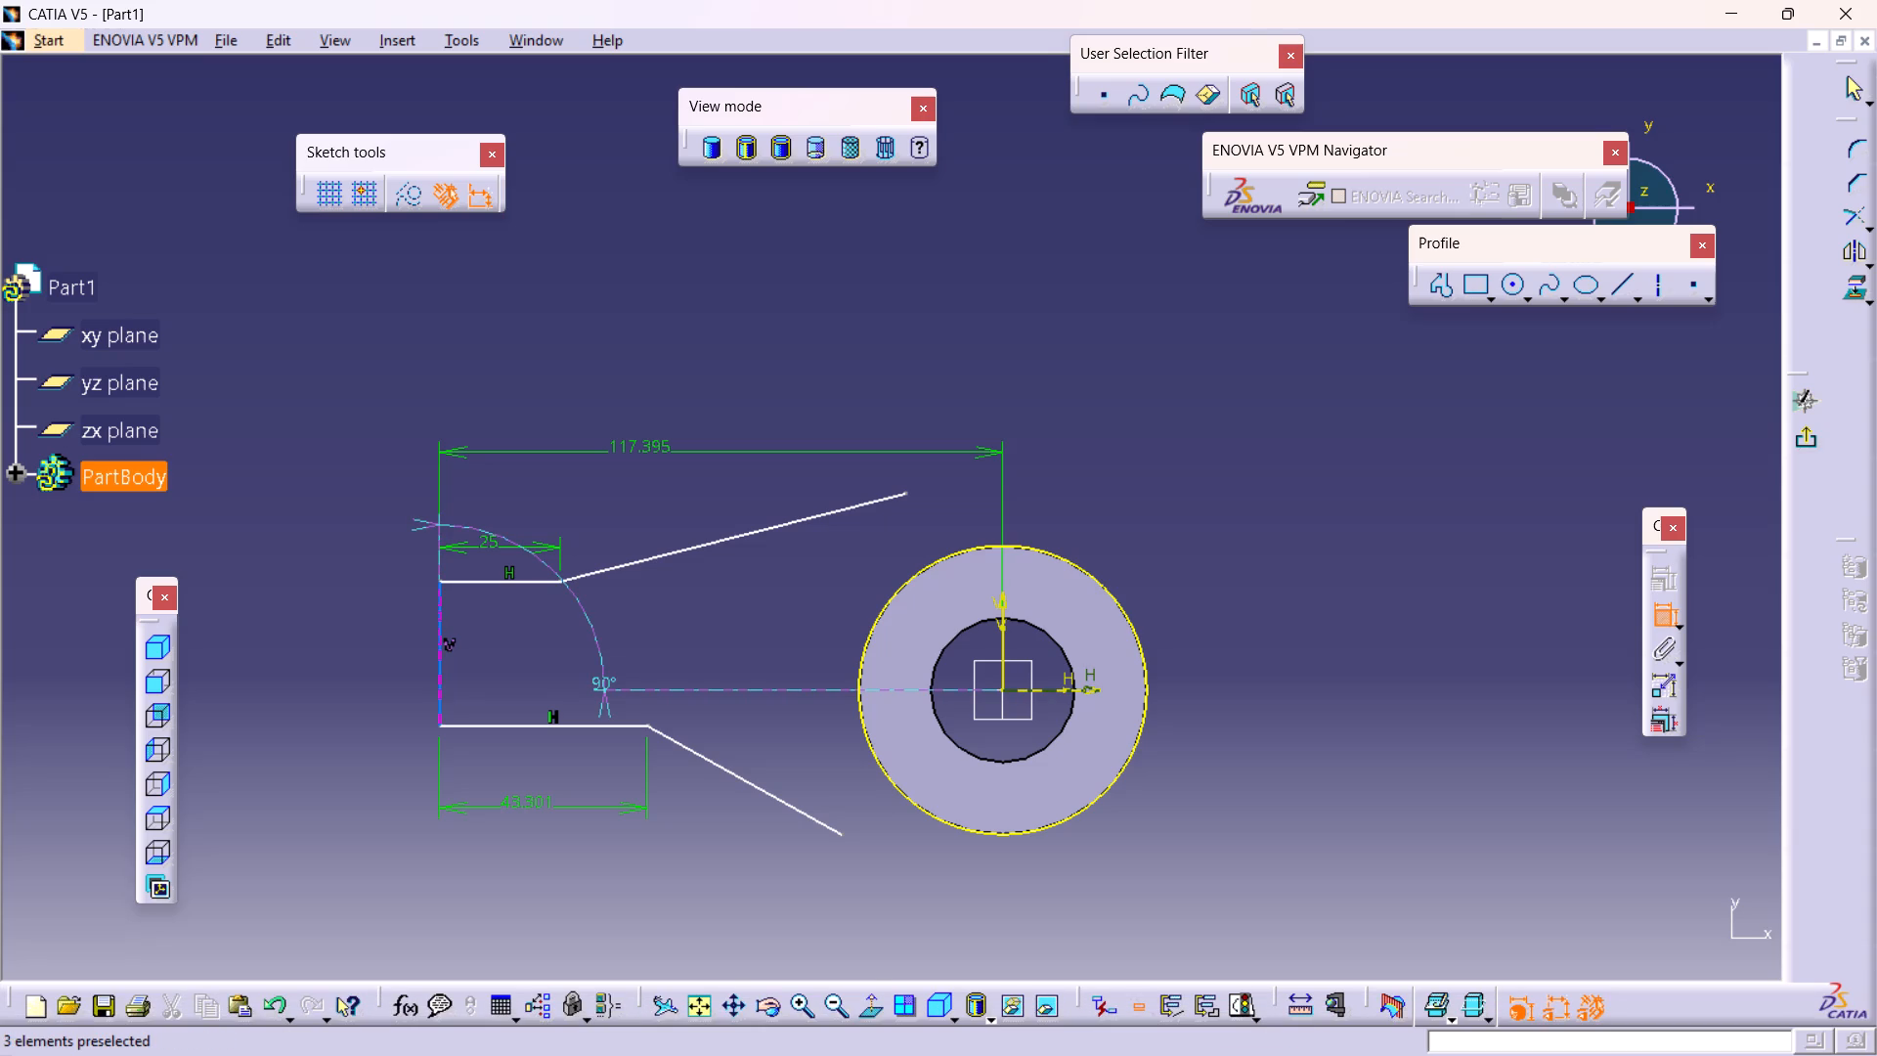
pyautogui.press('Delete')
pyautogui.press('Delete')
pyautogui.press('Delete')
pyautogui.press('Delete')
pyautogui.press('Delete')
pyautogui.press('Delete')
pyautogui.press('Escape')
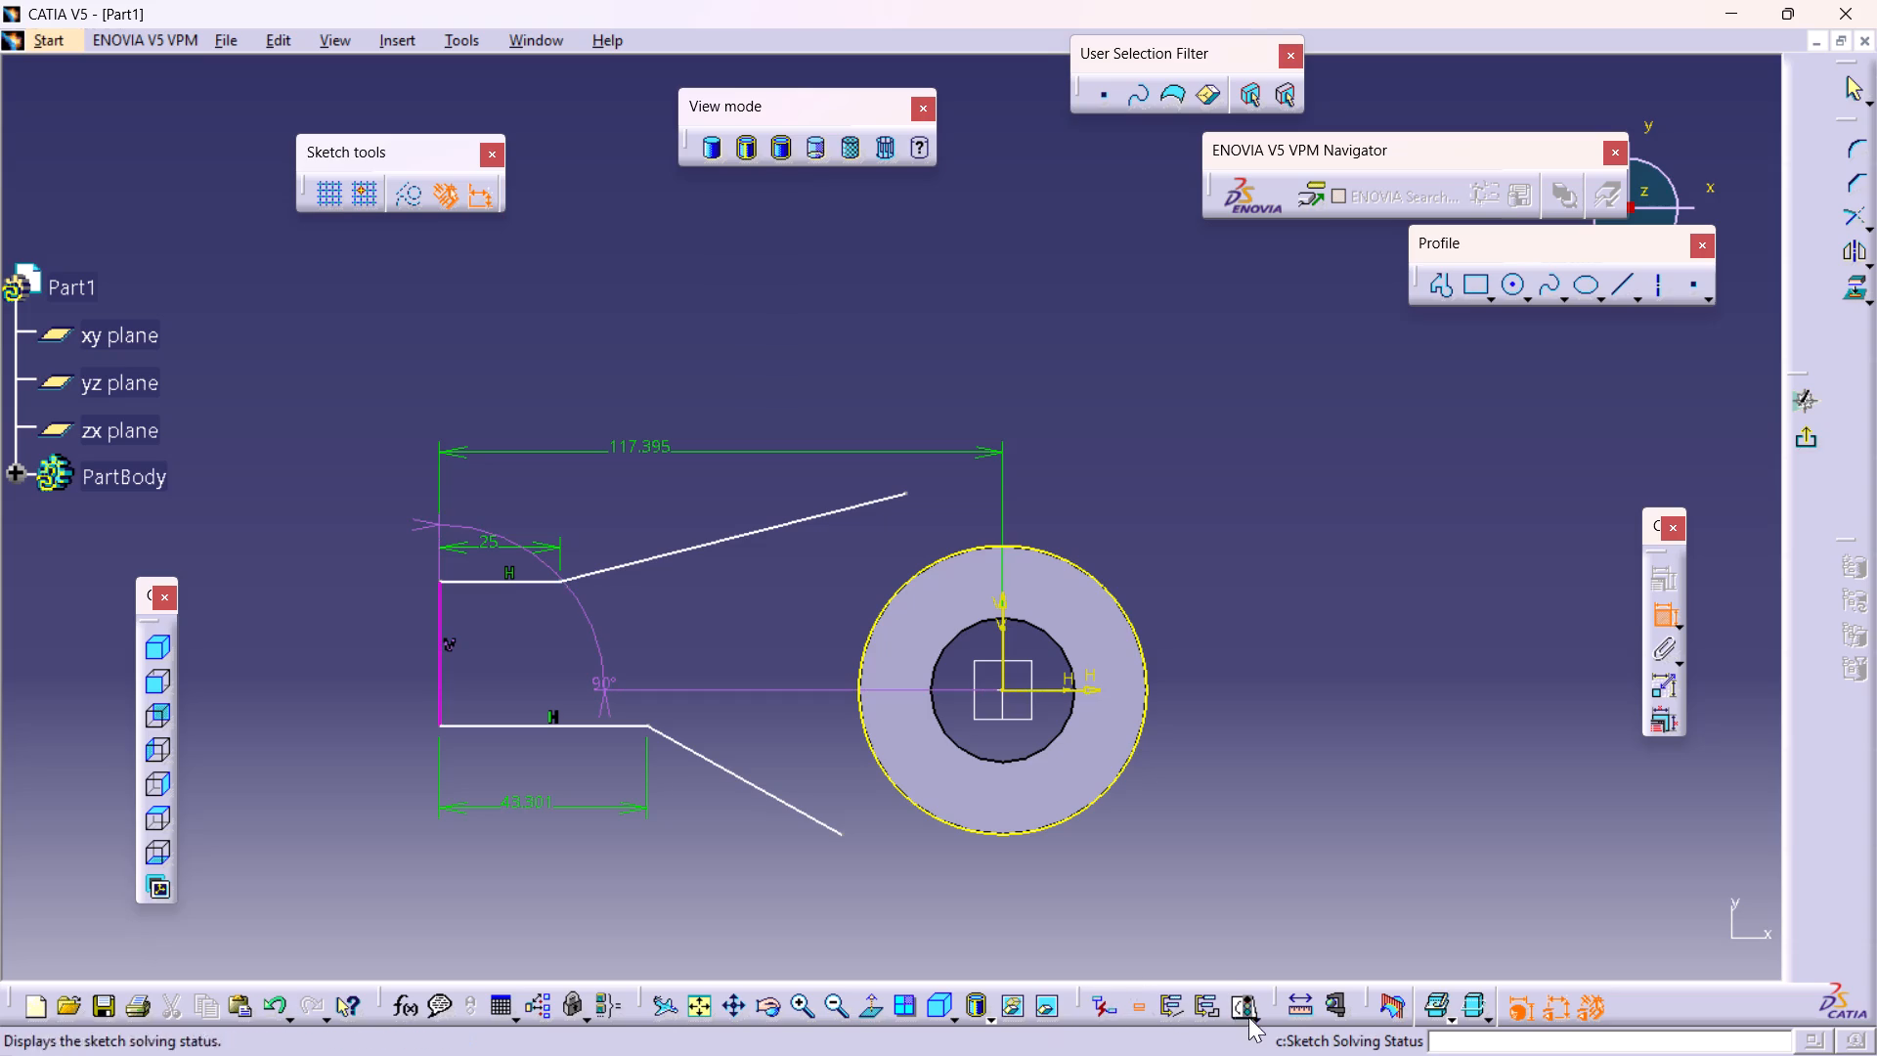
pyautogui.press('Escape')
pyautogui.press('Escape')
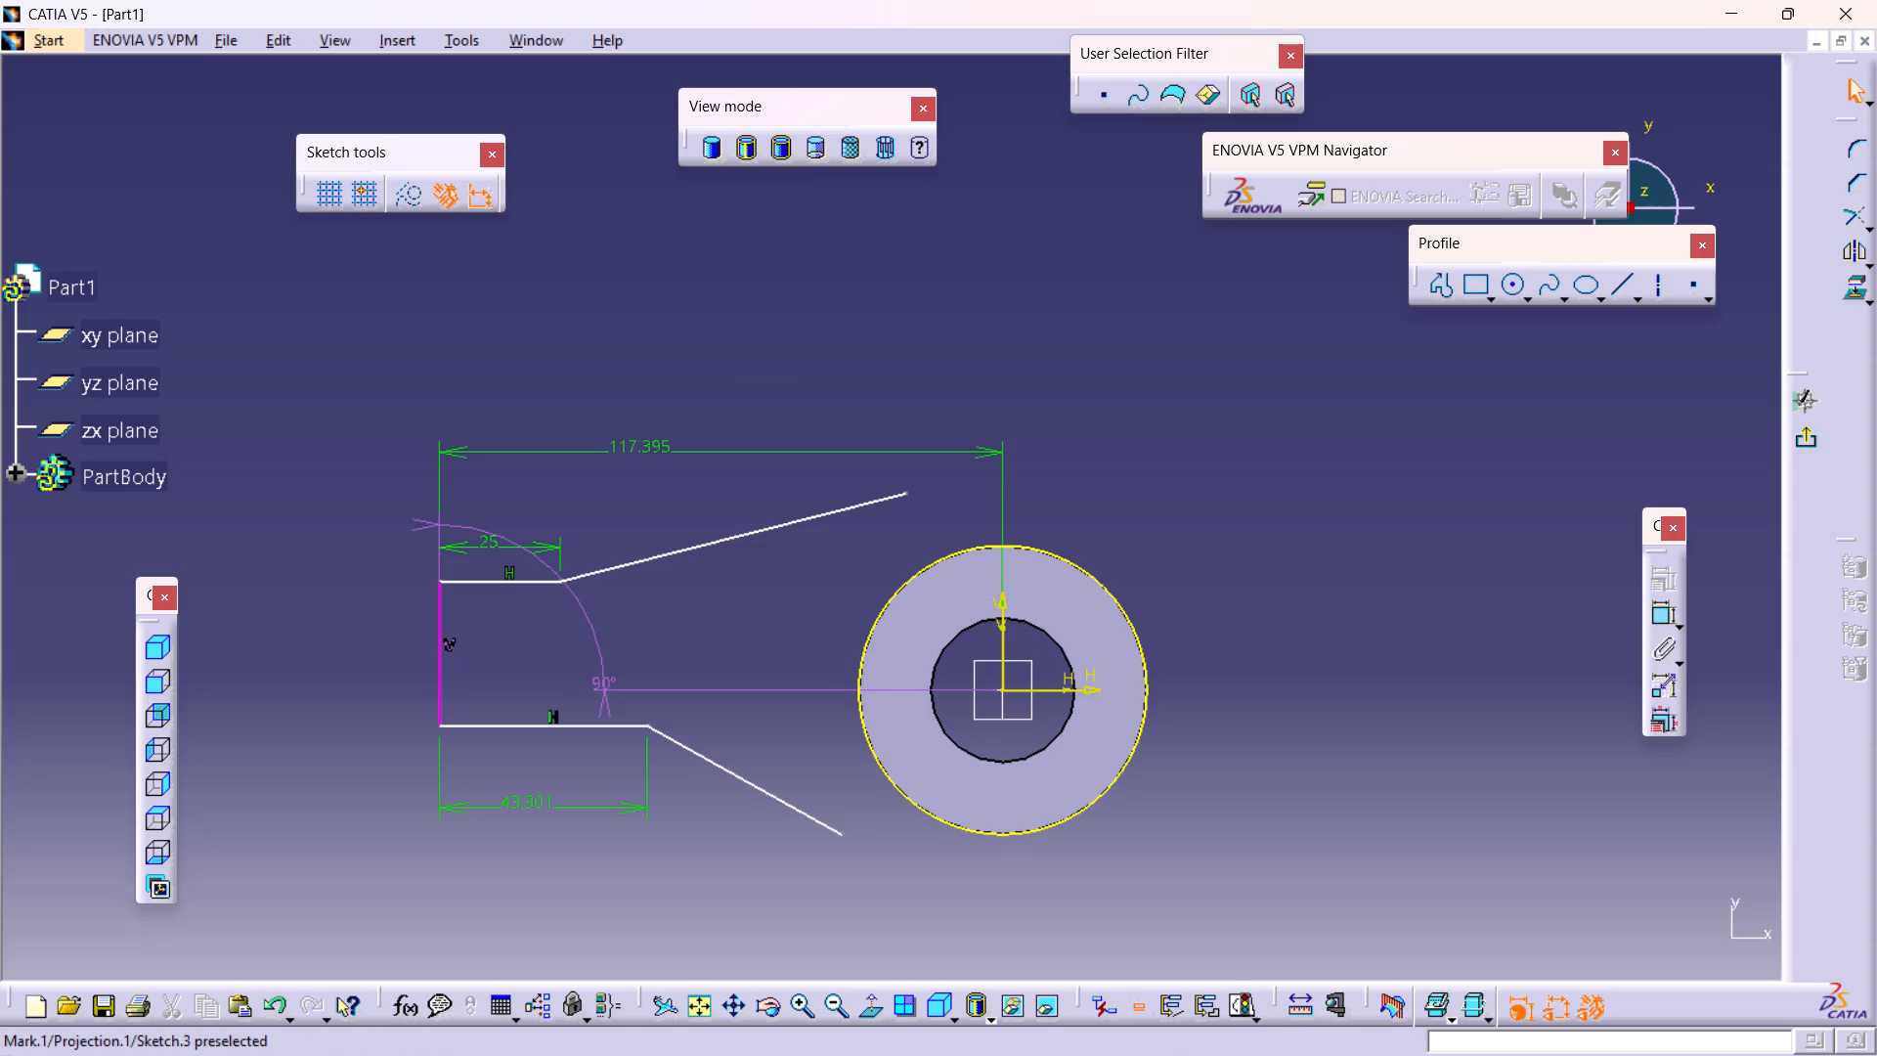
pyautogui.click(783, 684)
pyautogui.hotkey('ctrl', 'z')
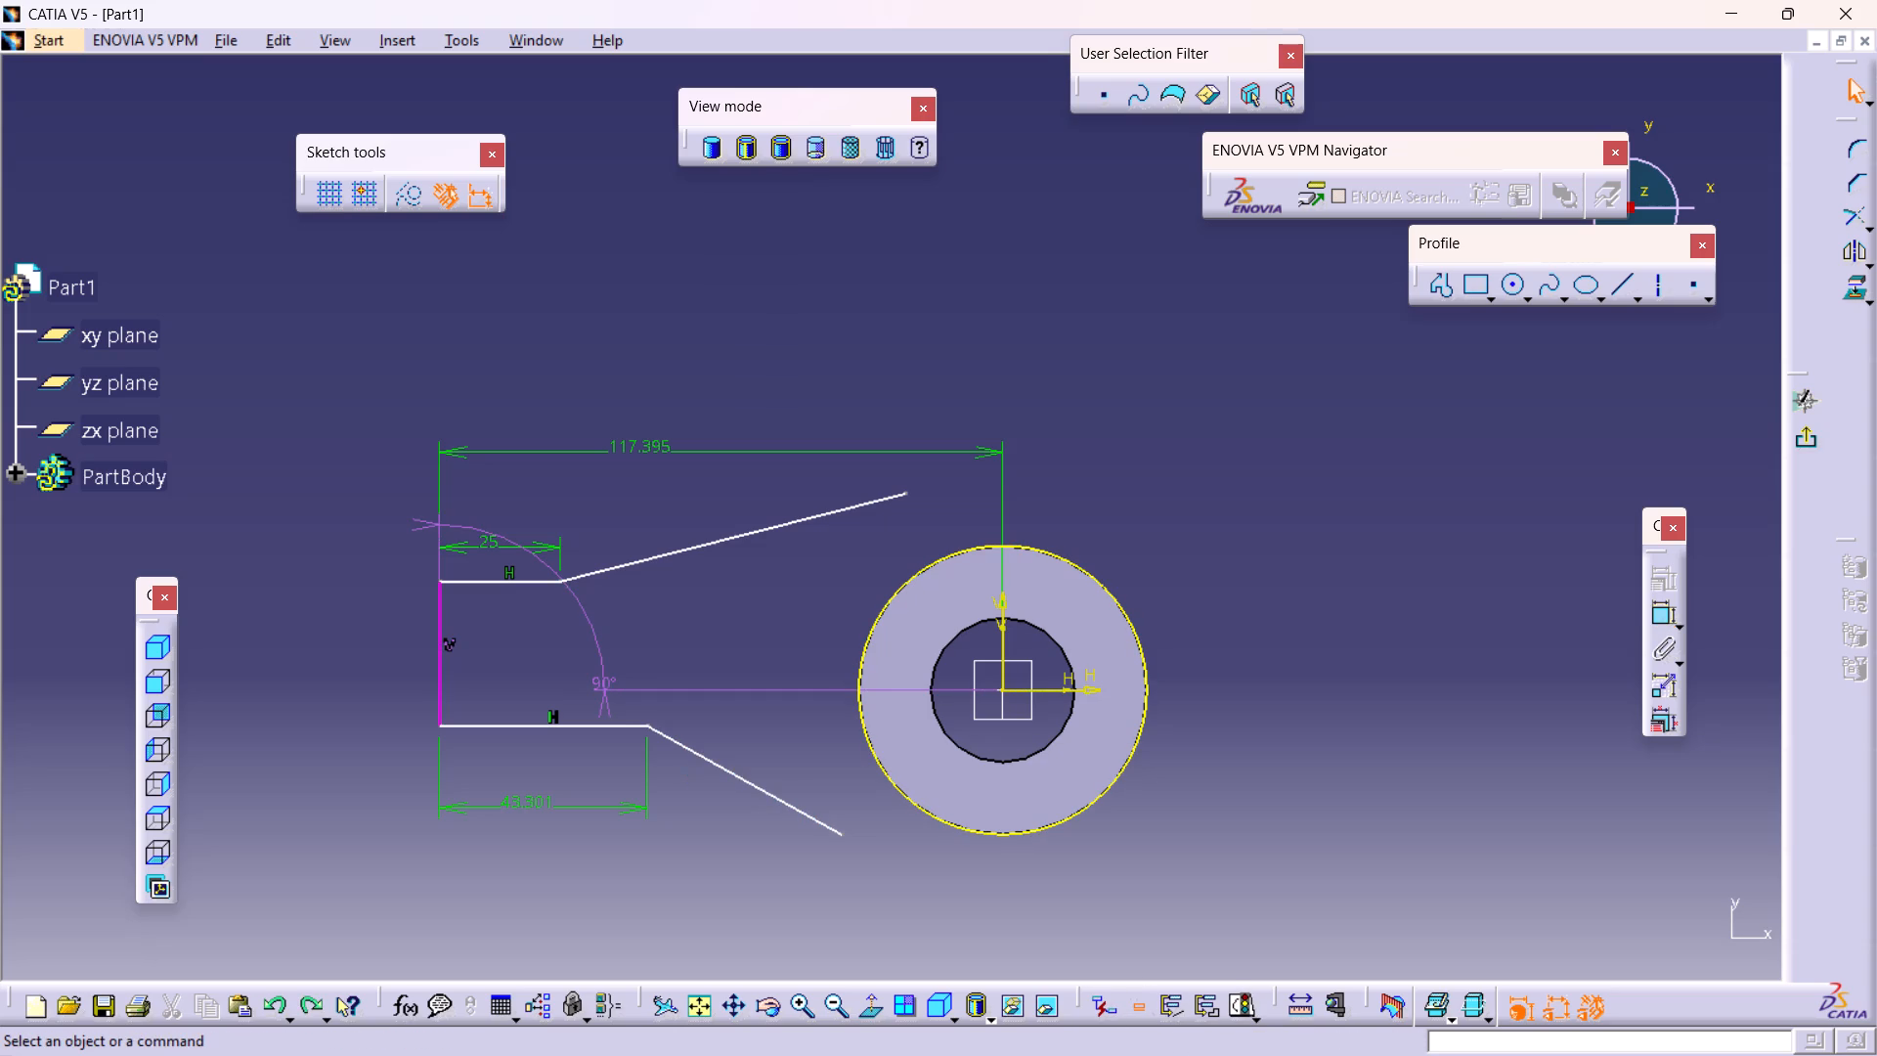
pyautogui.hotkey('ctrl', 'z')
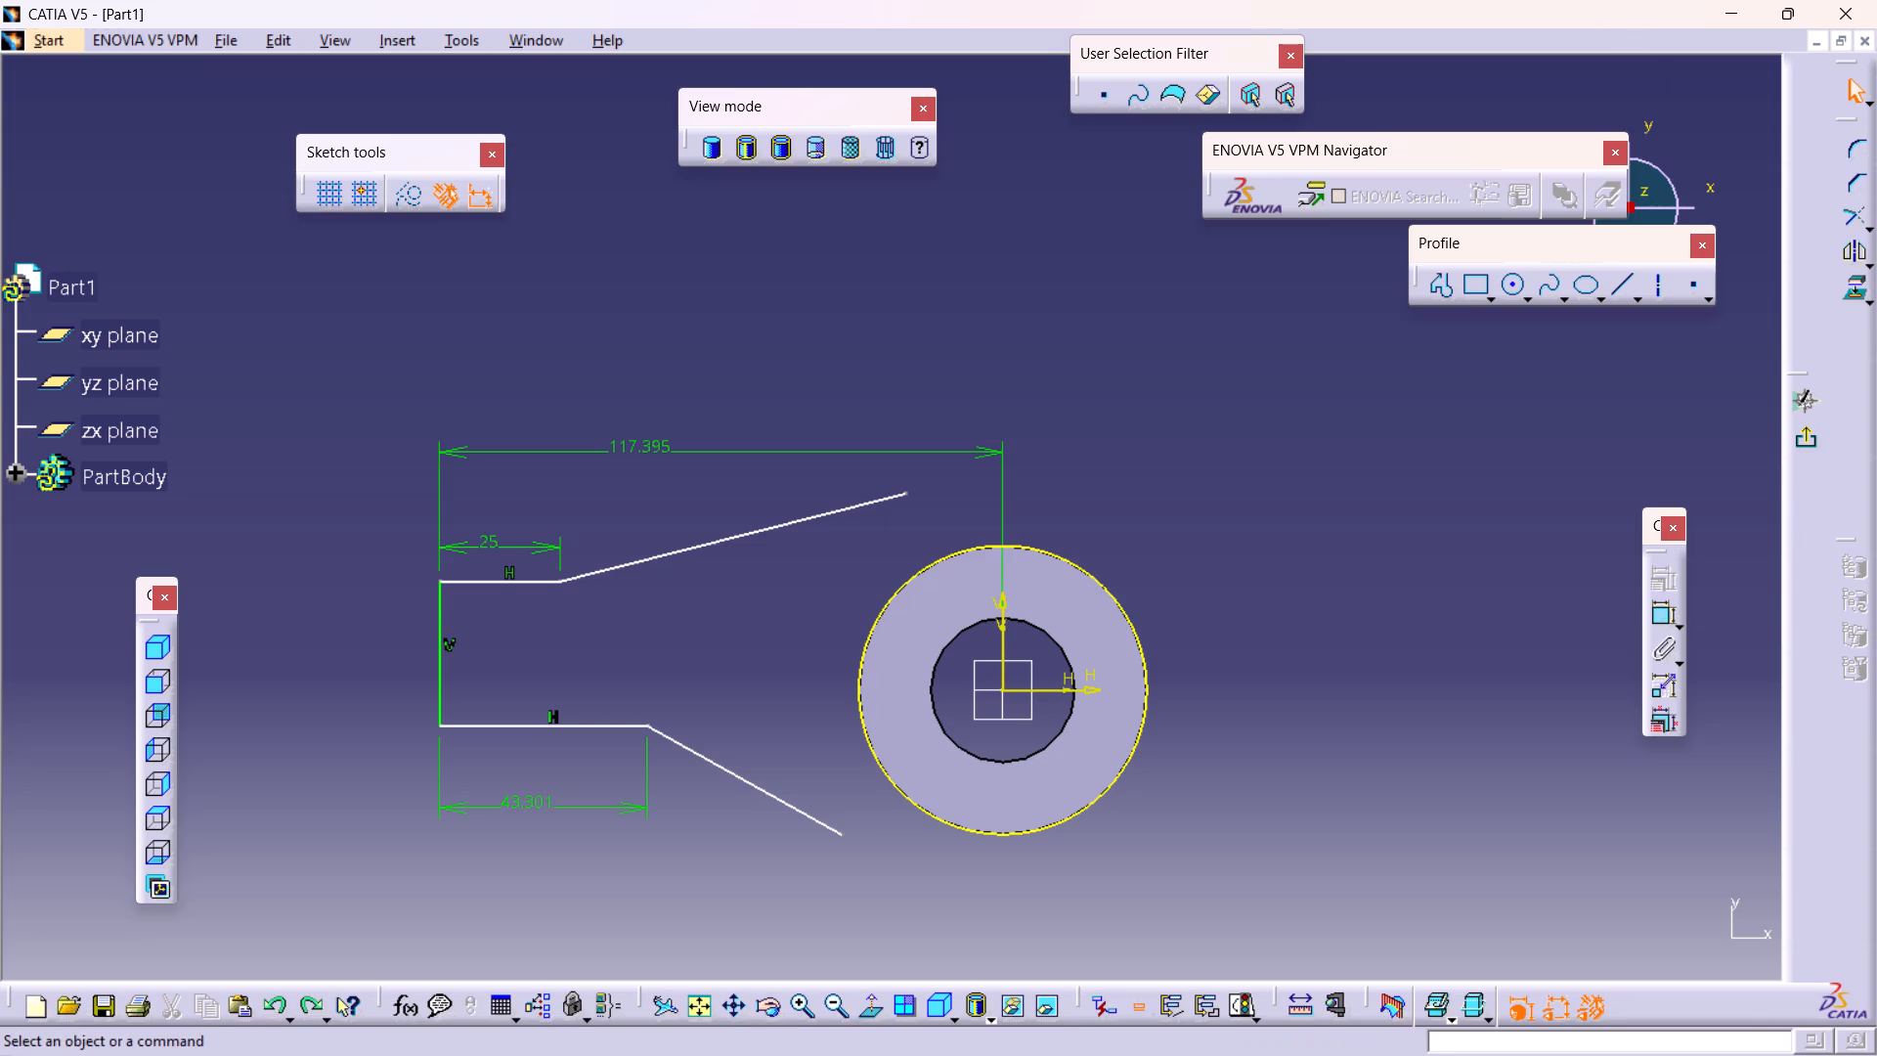
# Open the length dimension below the arm's lower horizontal line for editing.
pyautogui.click(1676, 622)
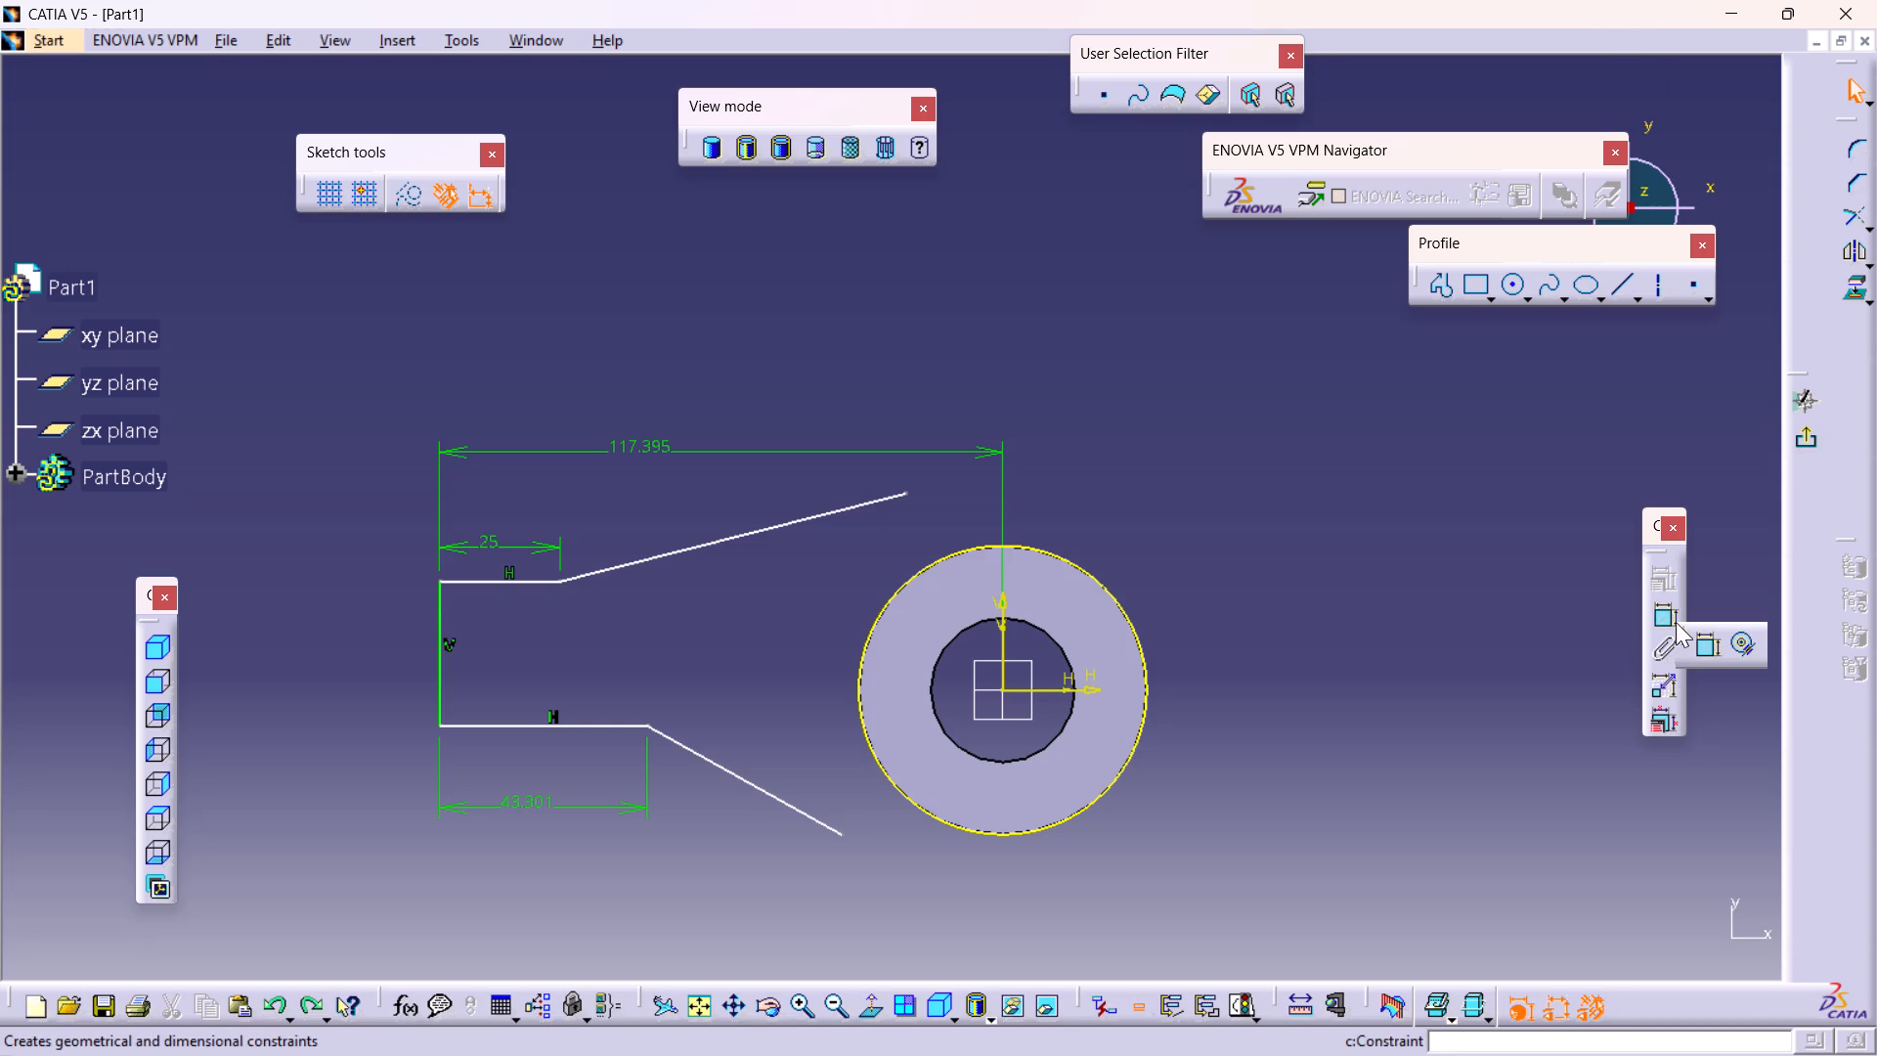
pyautogui.click(1703, 640)
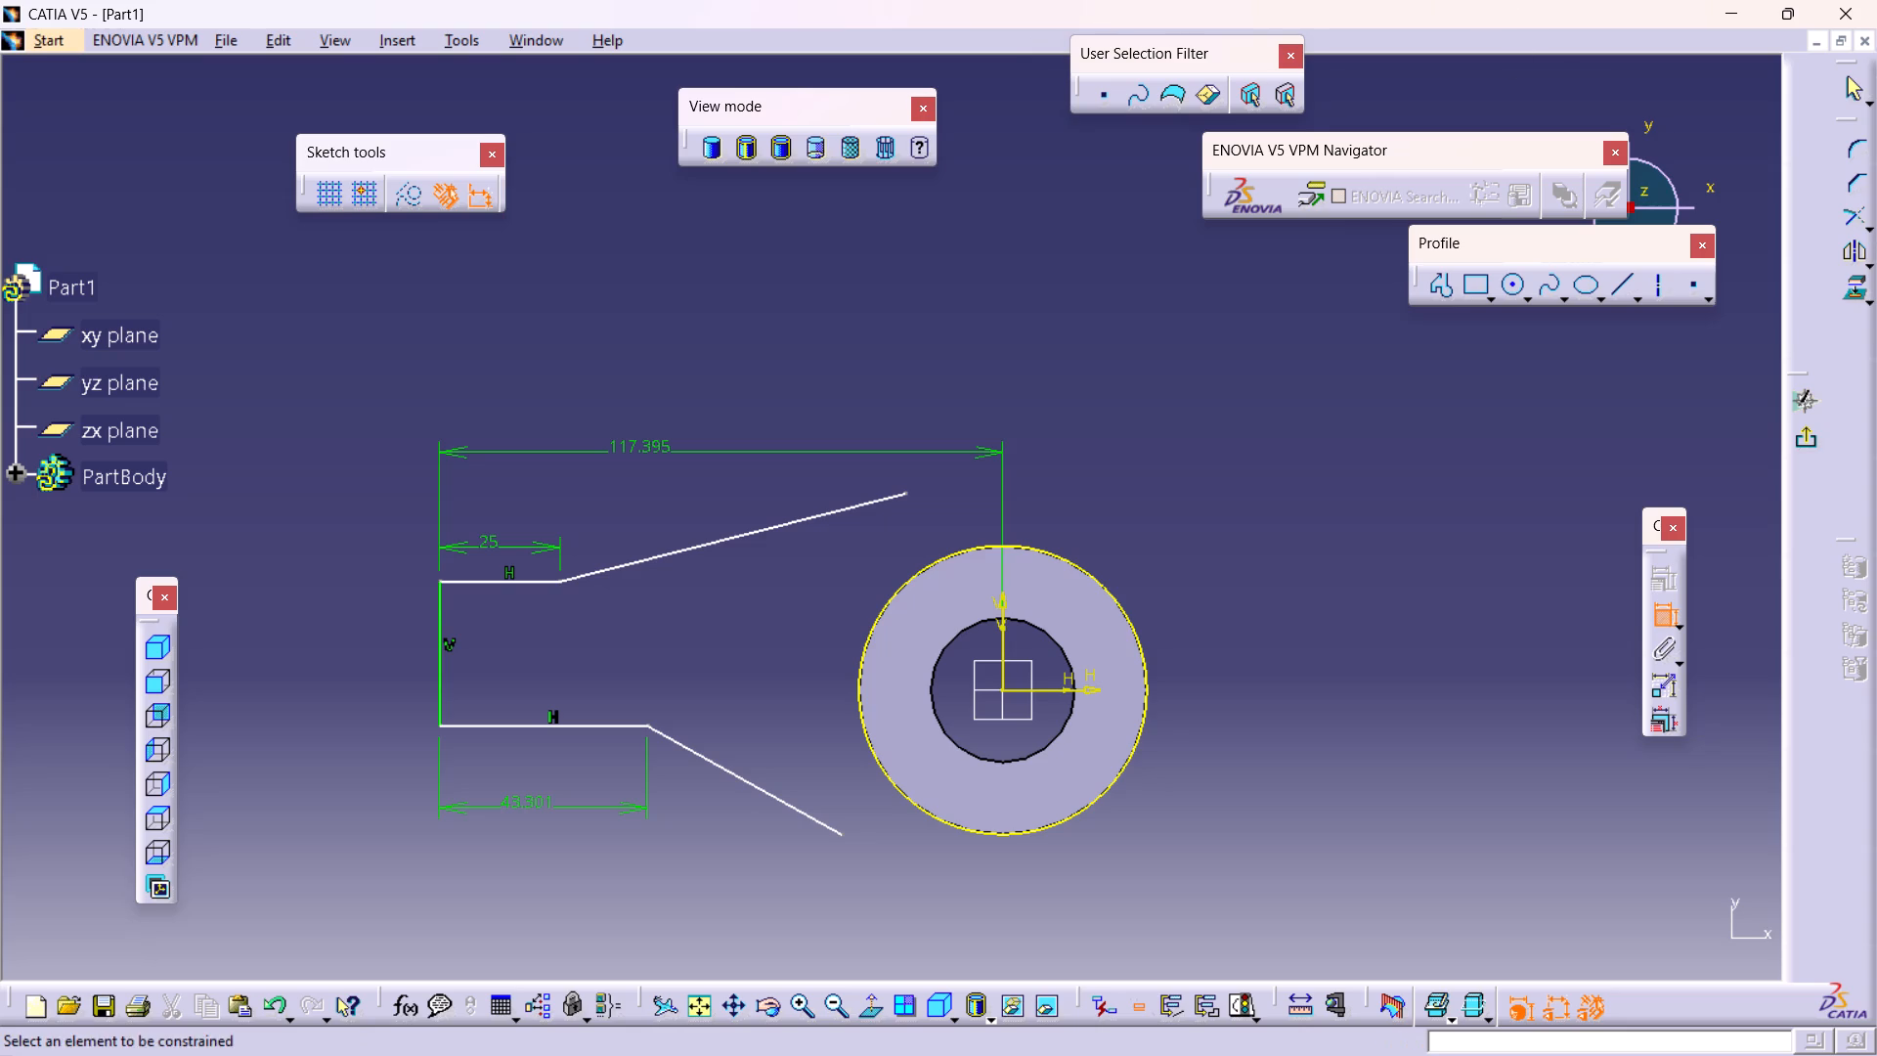
pyautogui.doubleClick(512, 789)
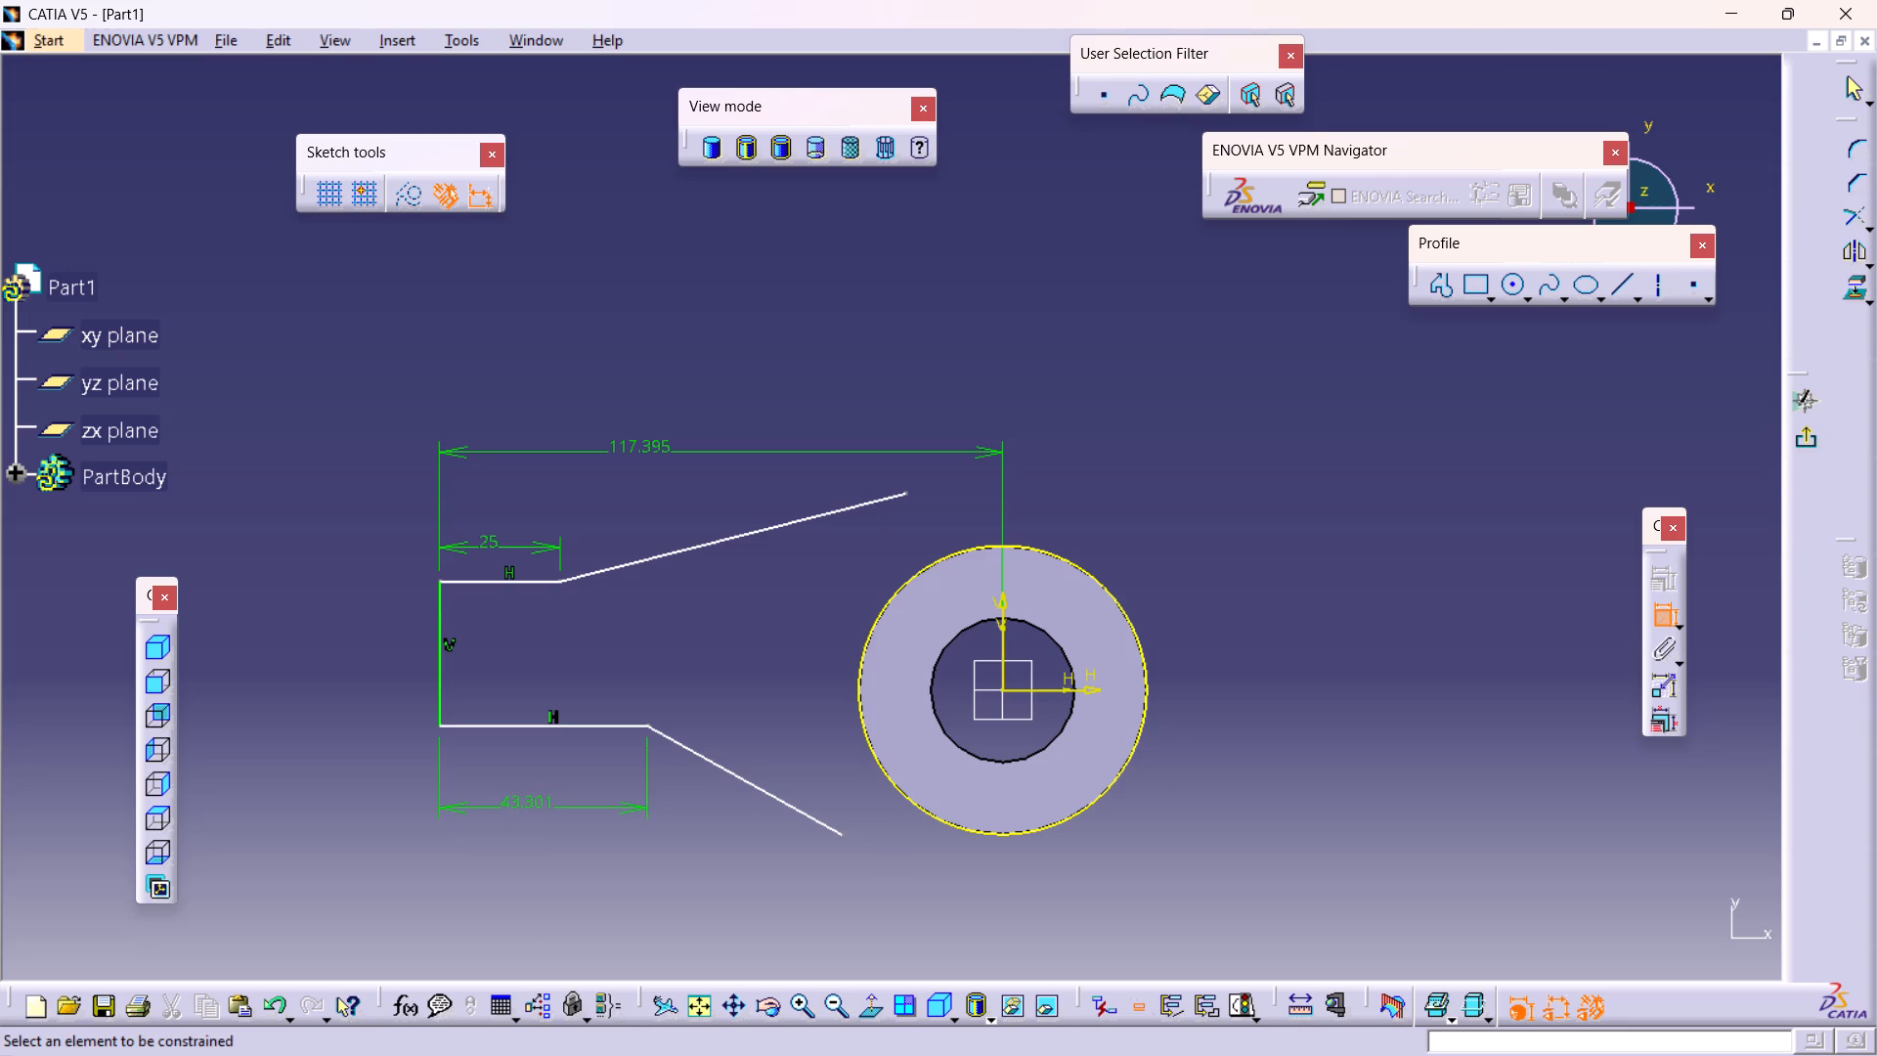
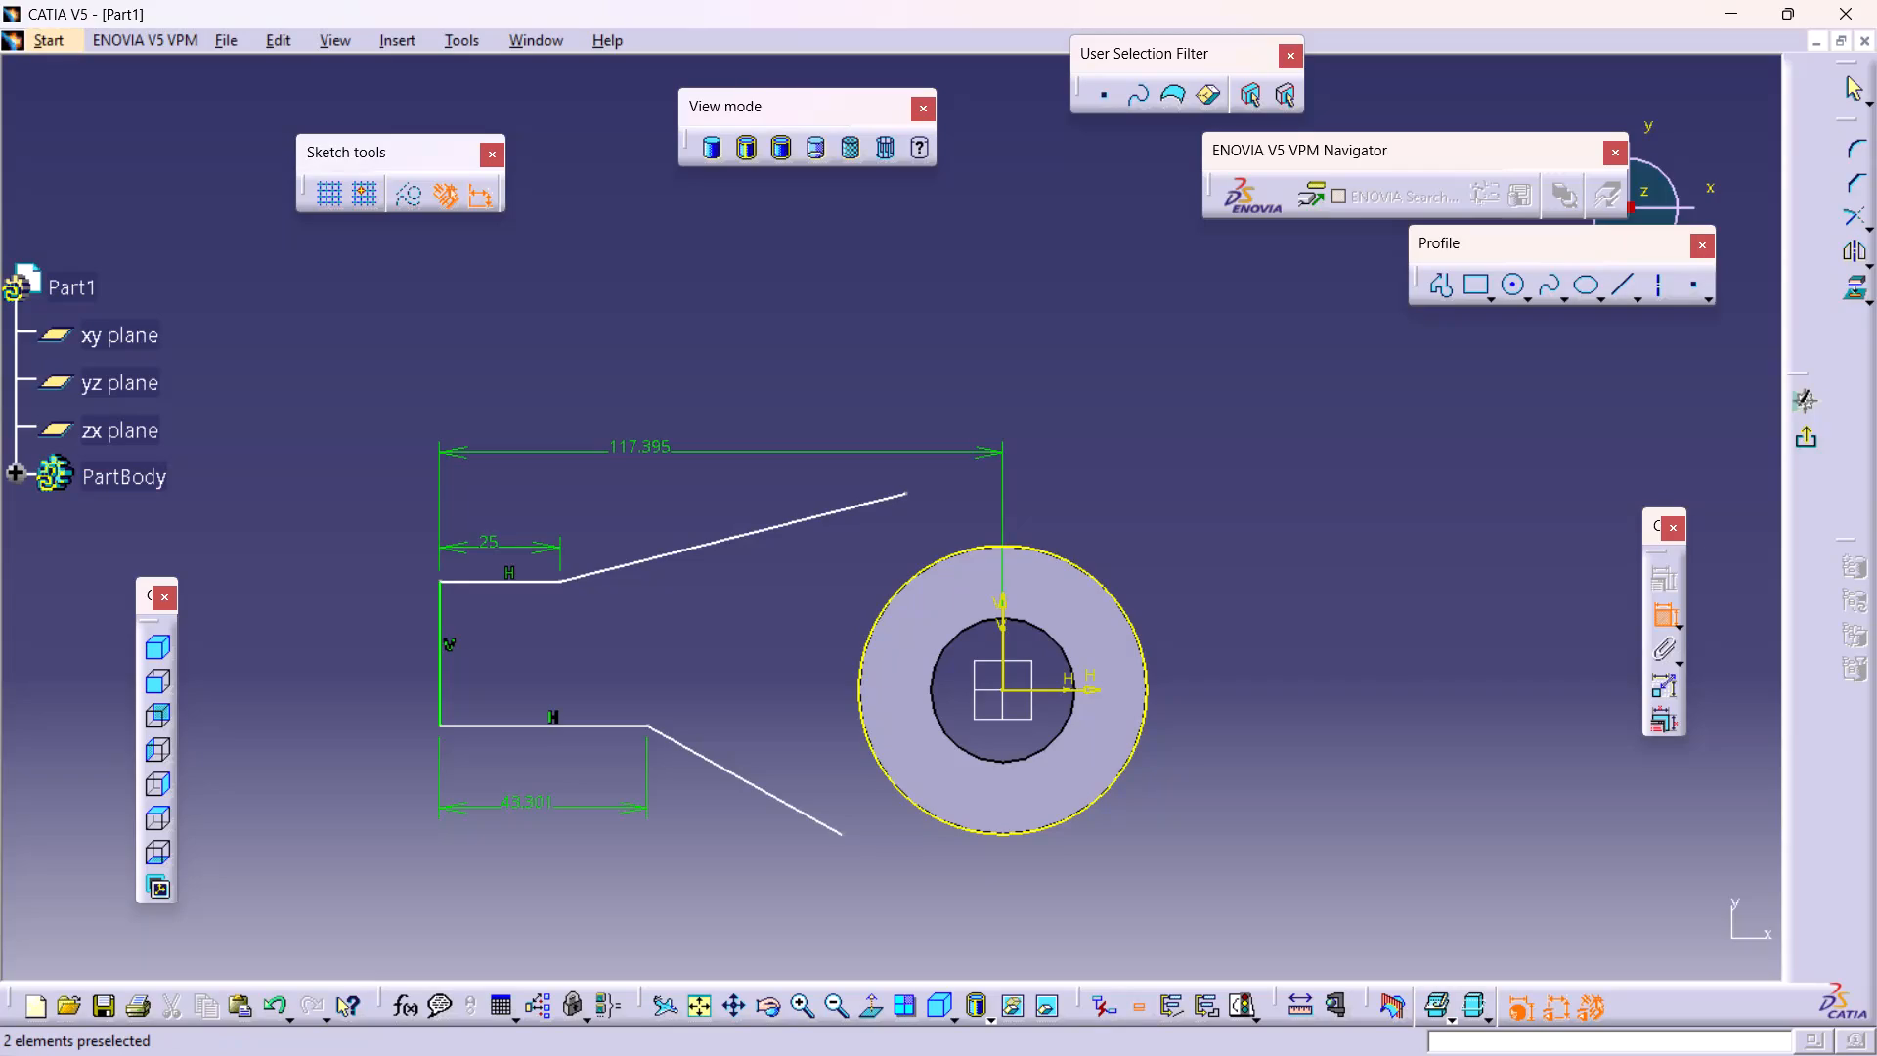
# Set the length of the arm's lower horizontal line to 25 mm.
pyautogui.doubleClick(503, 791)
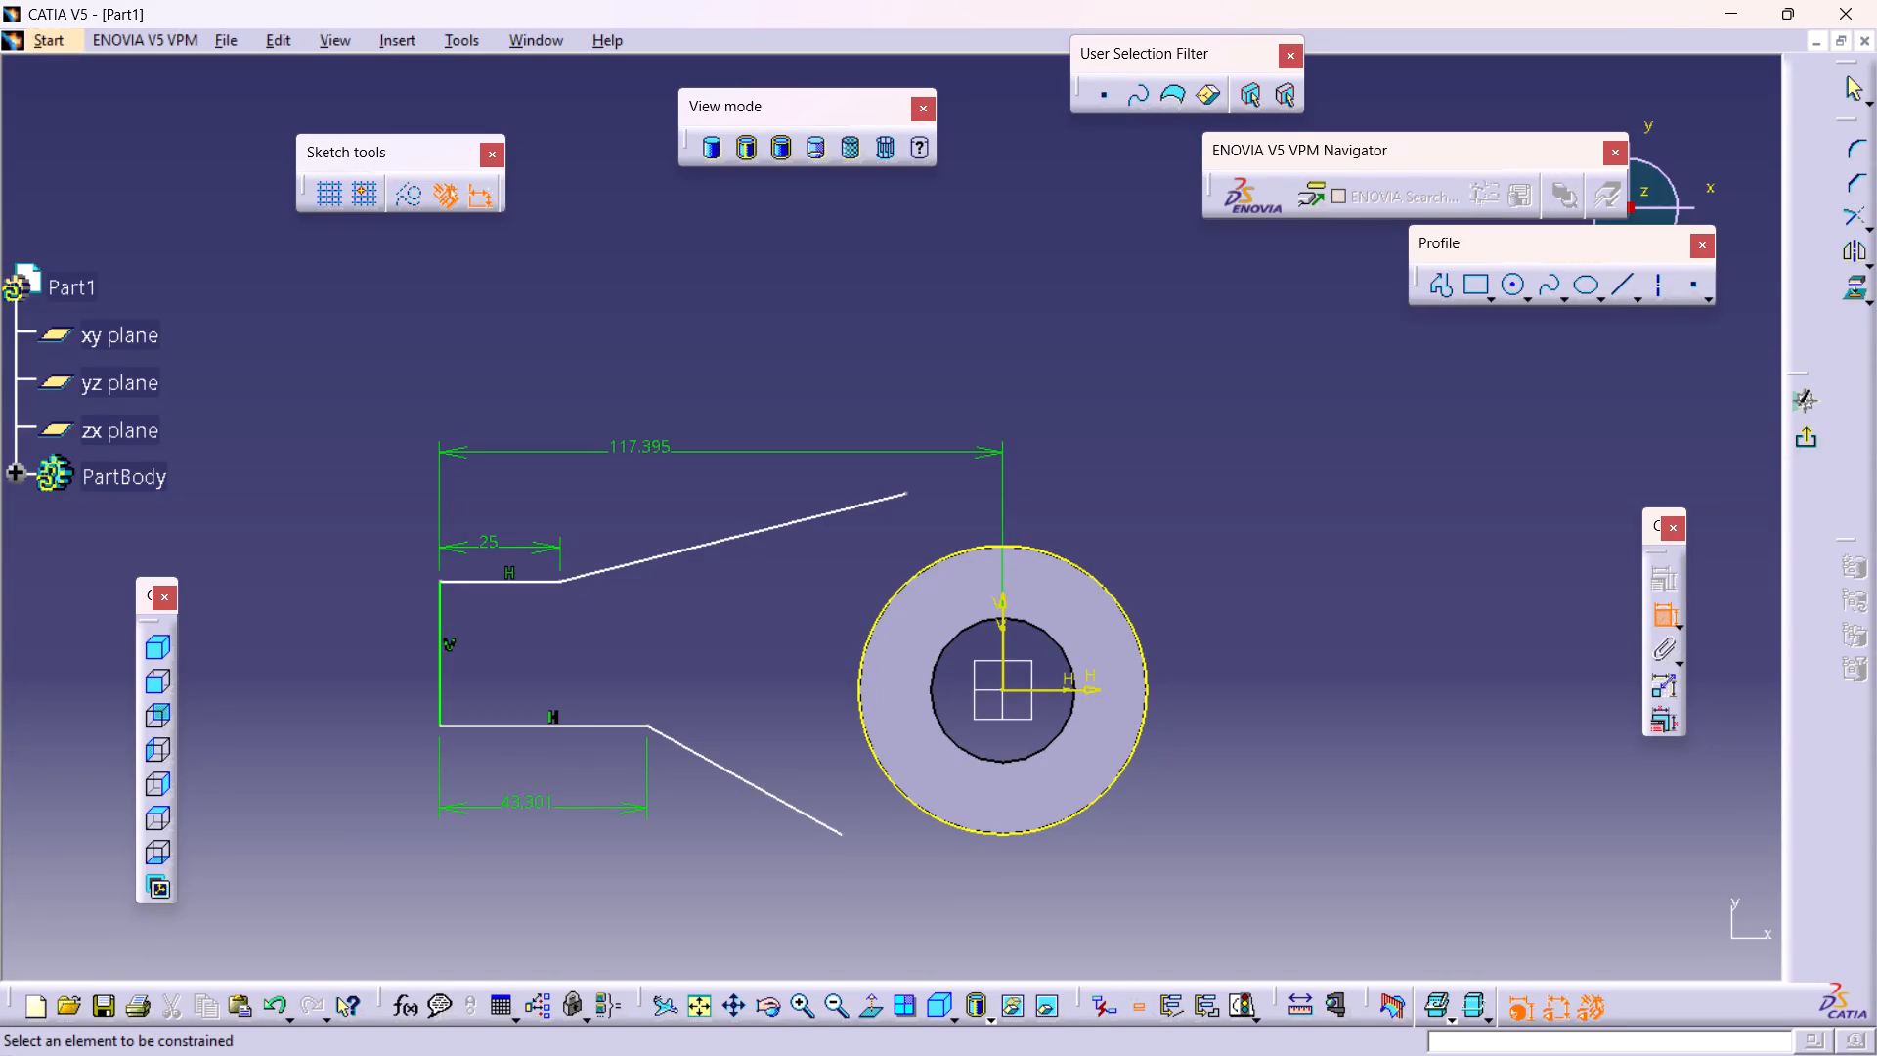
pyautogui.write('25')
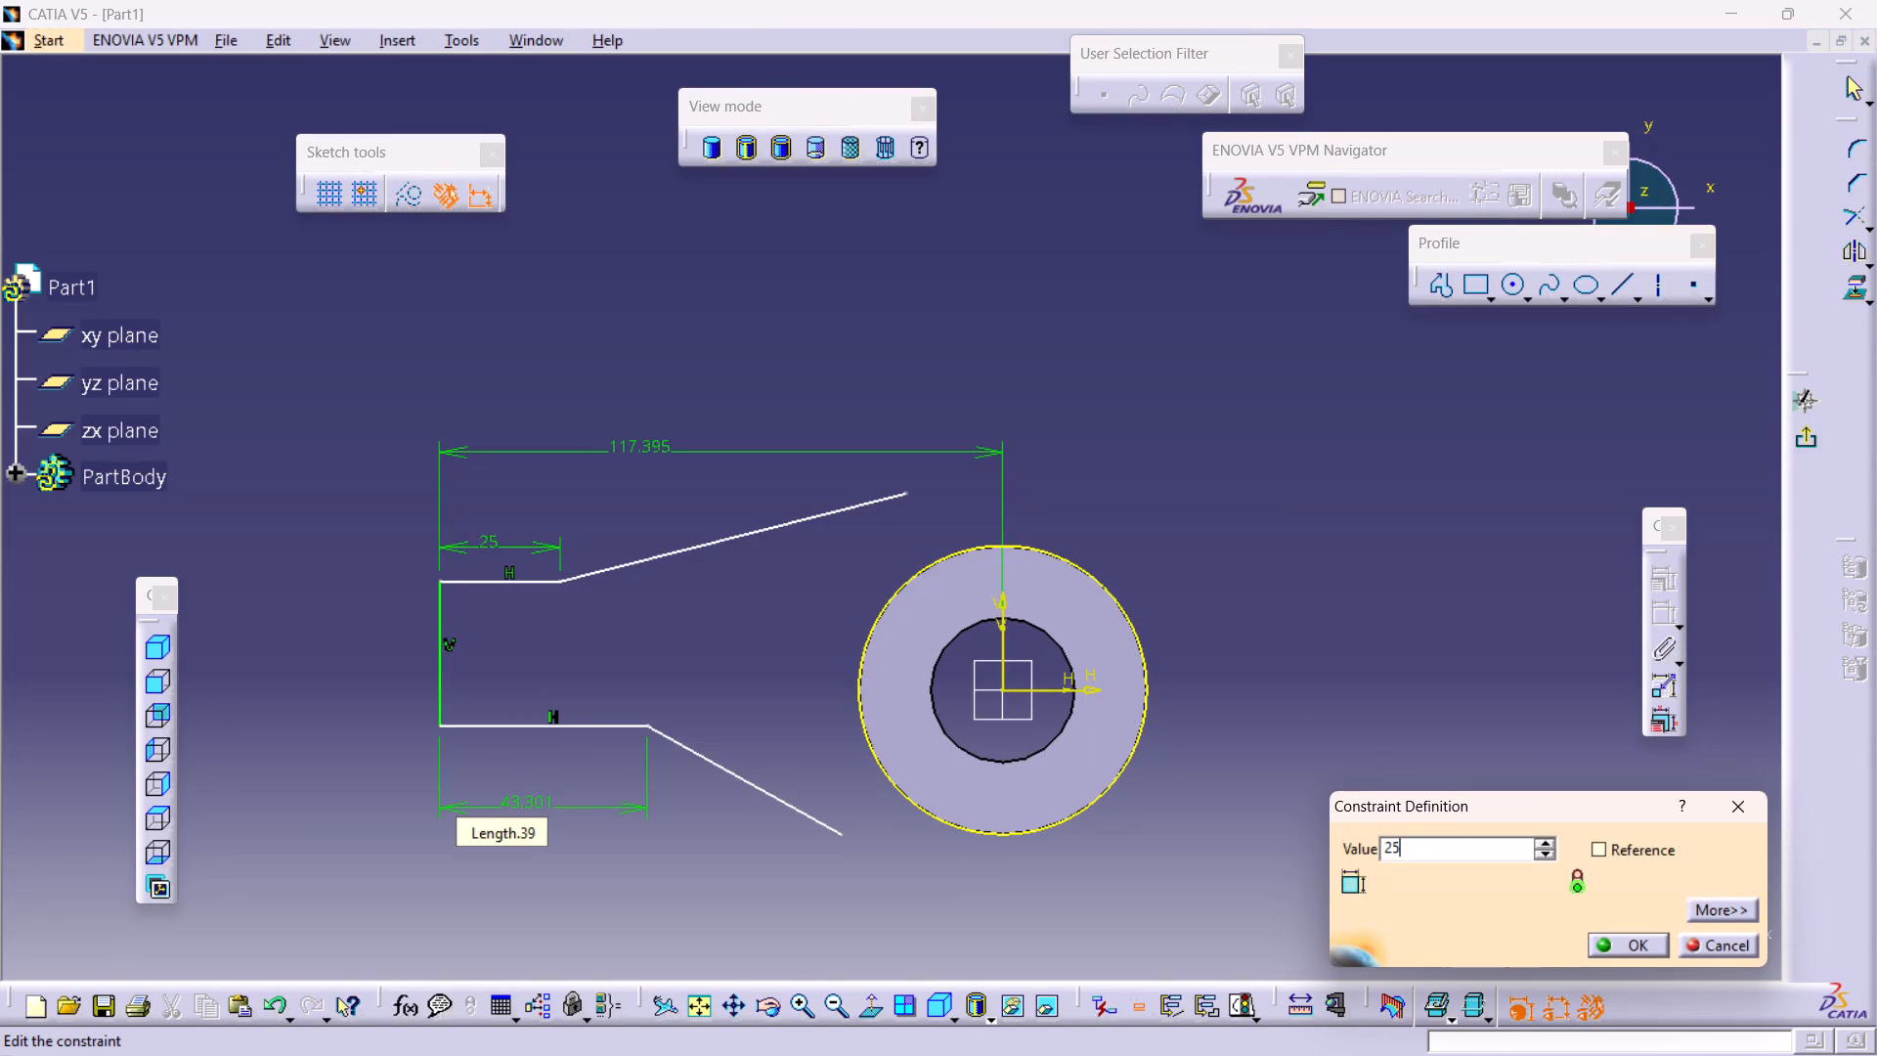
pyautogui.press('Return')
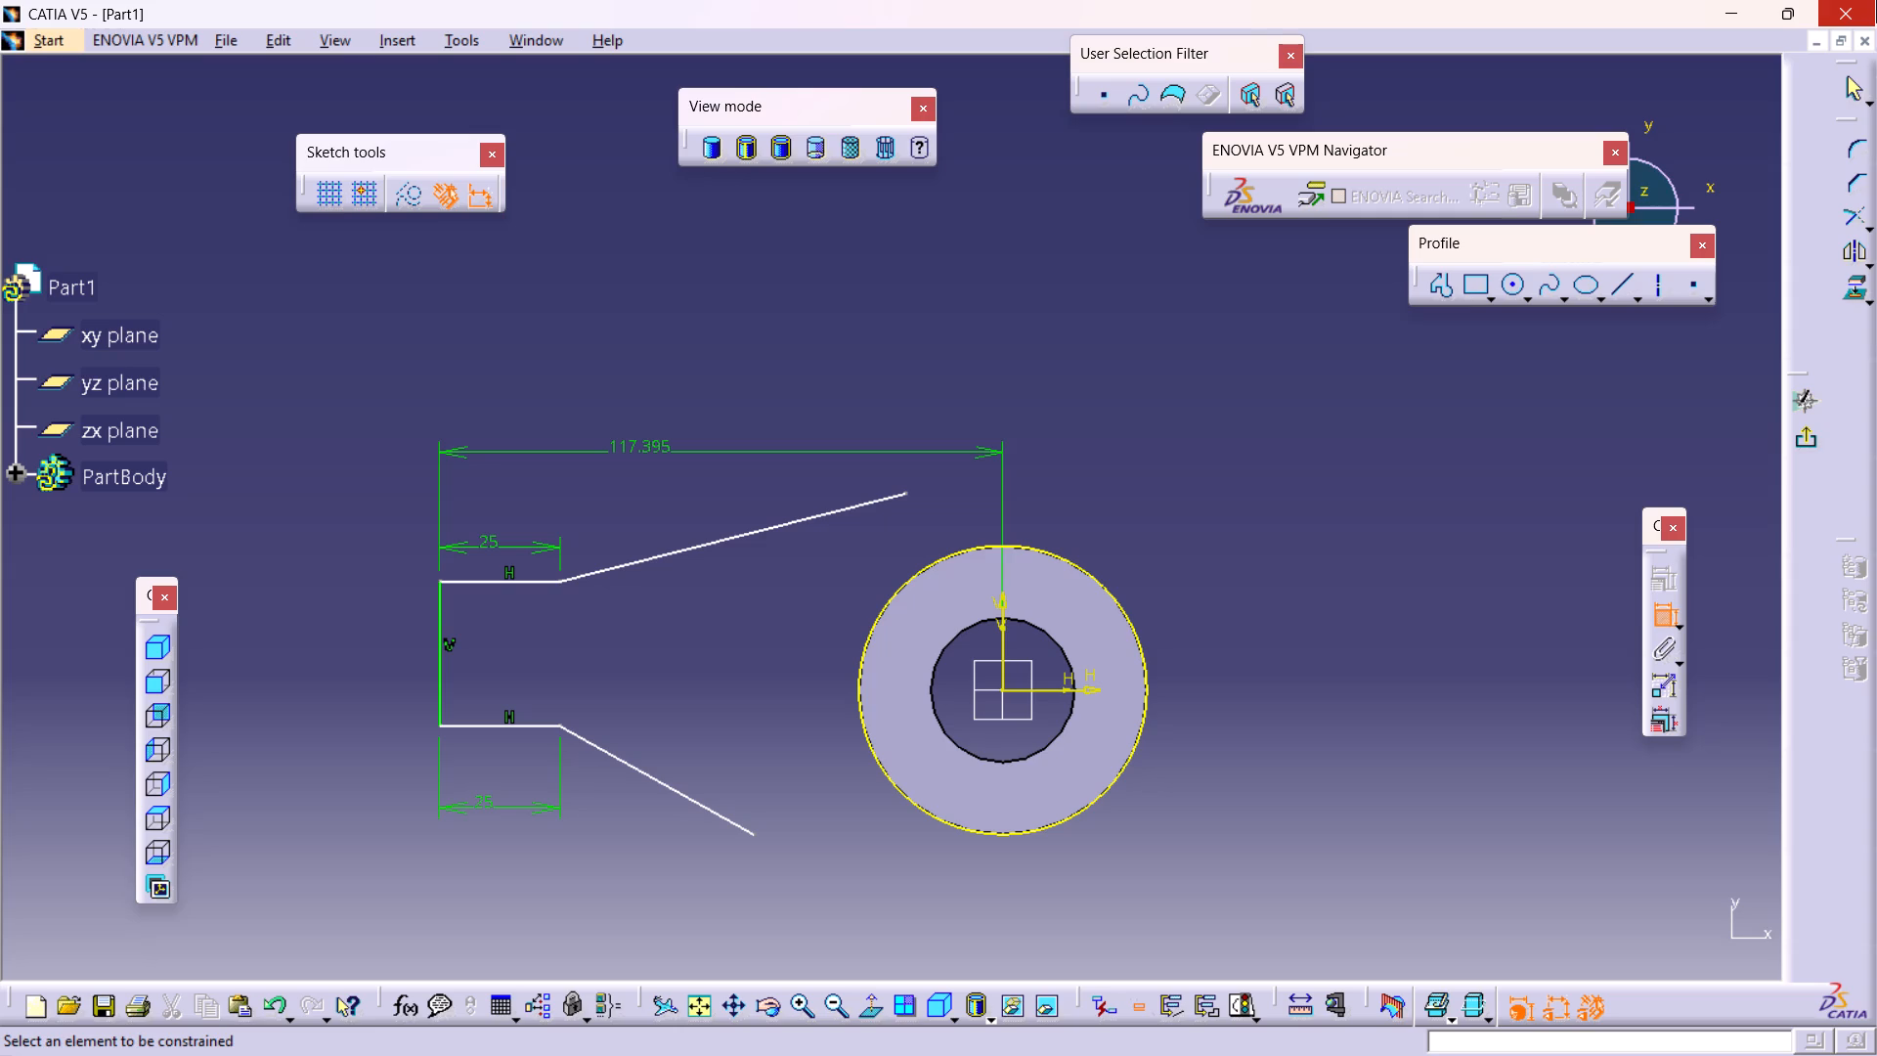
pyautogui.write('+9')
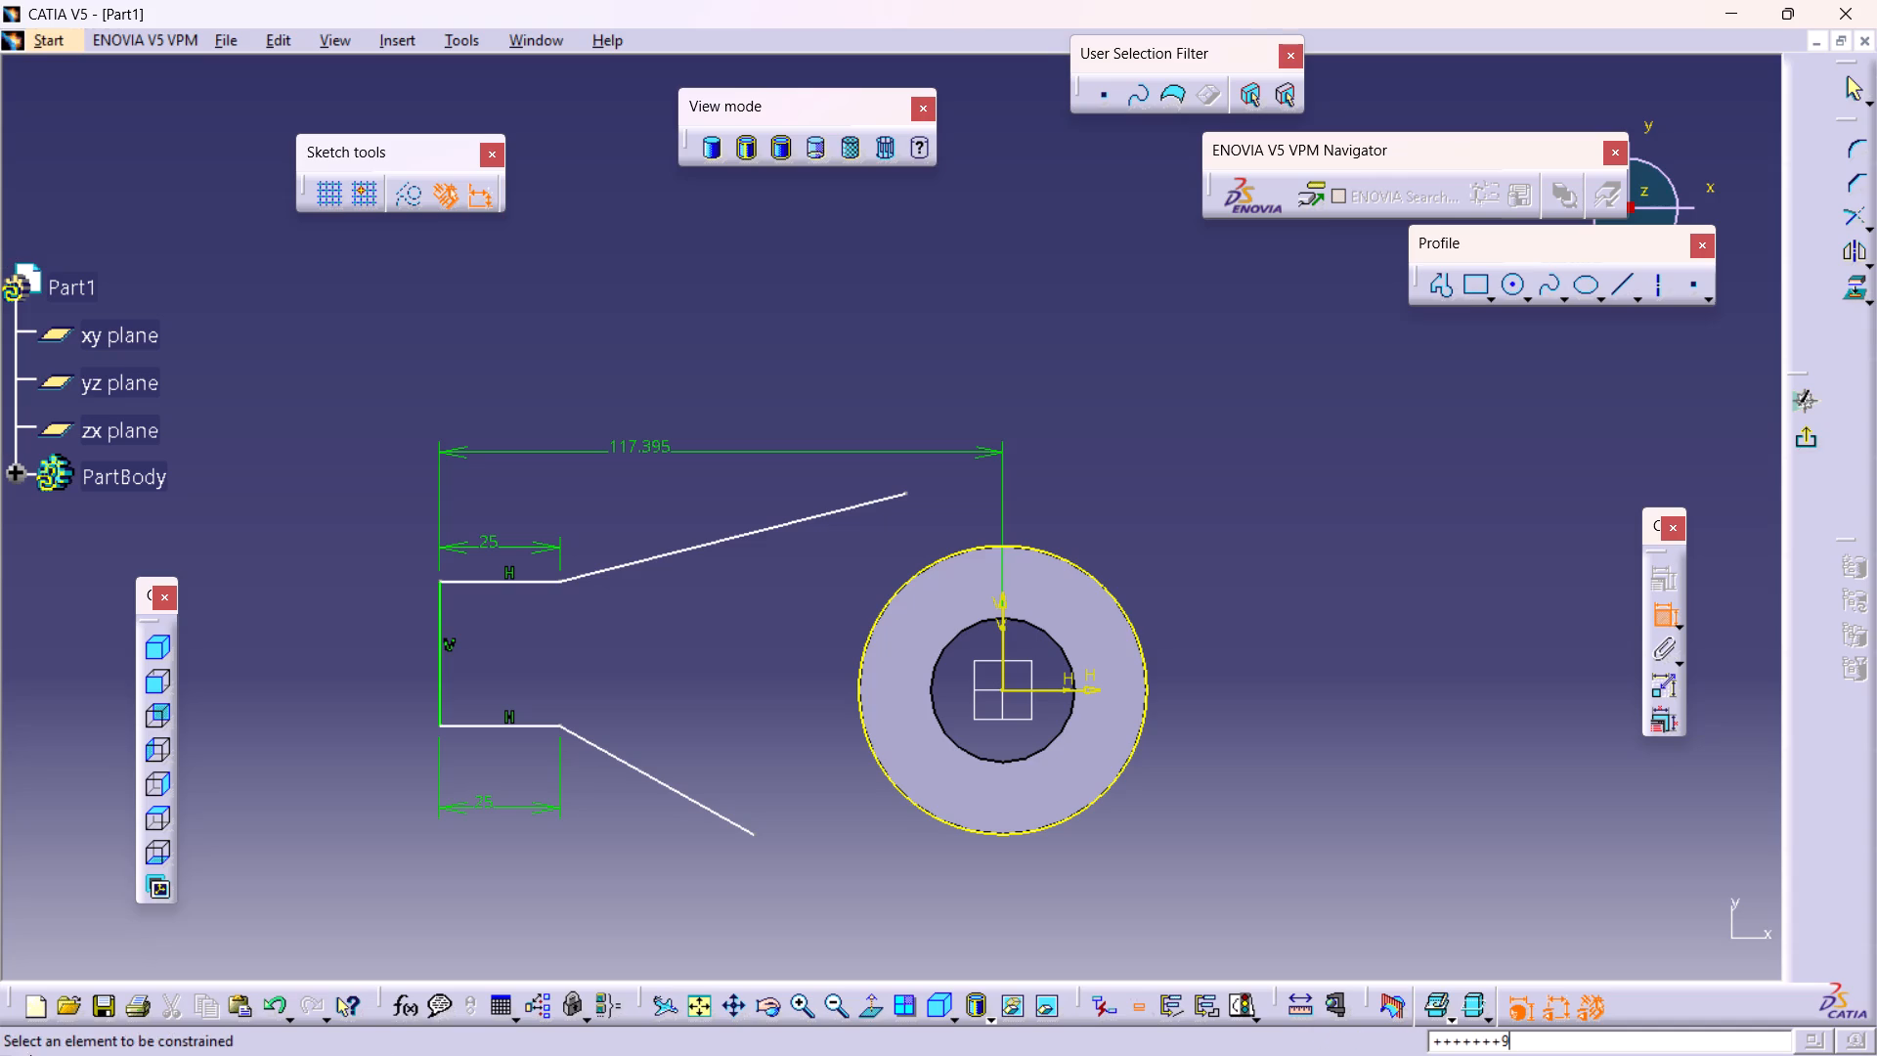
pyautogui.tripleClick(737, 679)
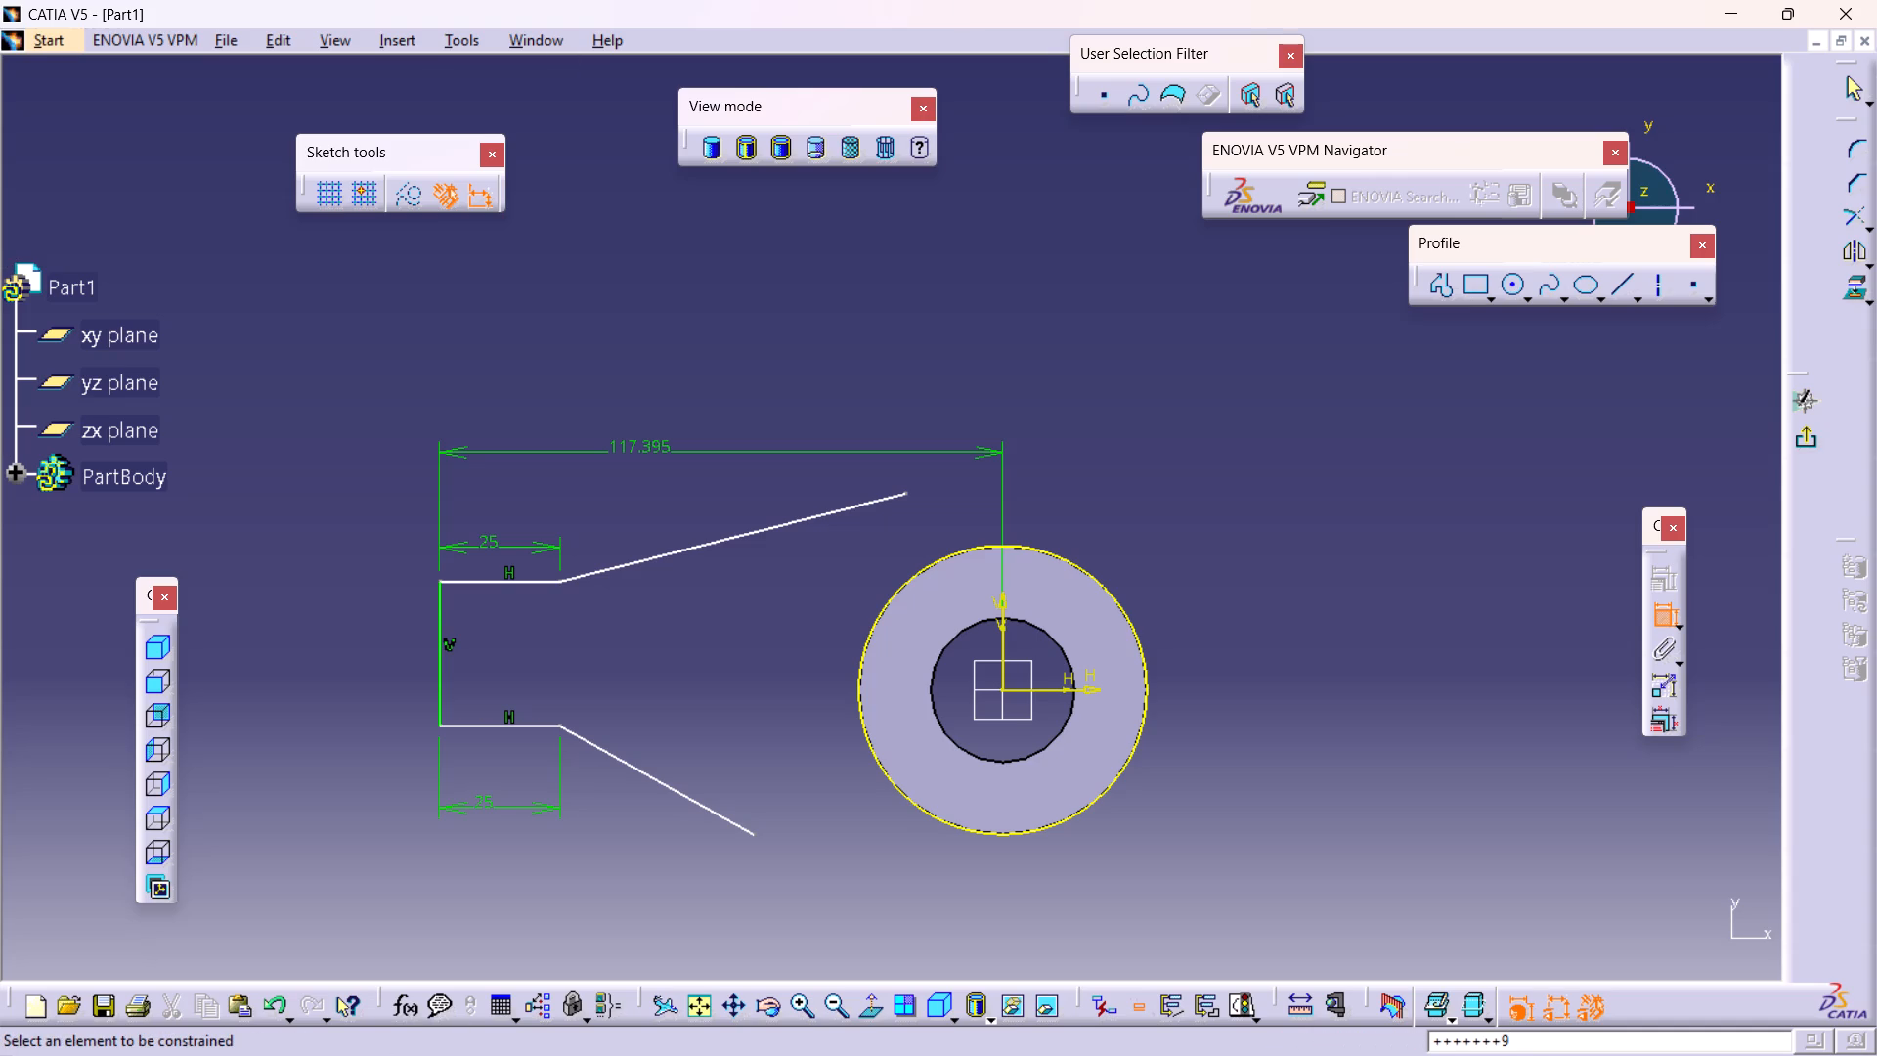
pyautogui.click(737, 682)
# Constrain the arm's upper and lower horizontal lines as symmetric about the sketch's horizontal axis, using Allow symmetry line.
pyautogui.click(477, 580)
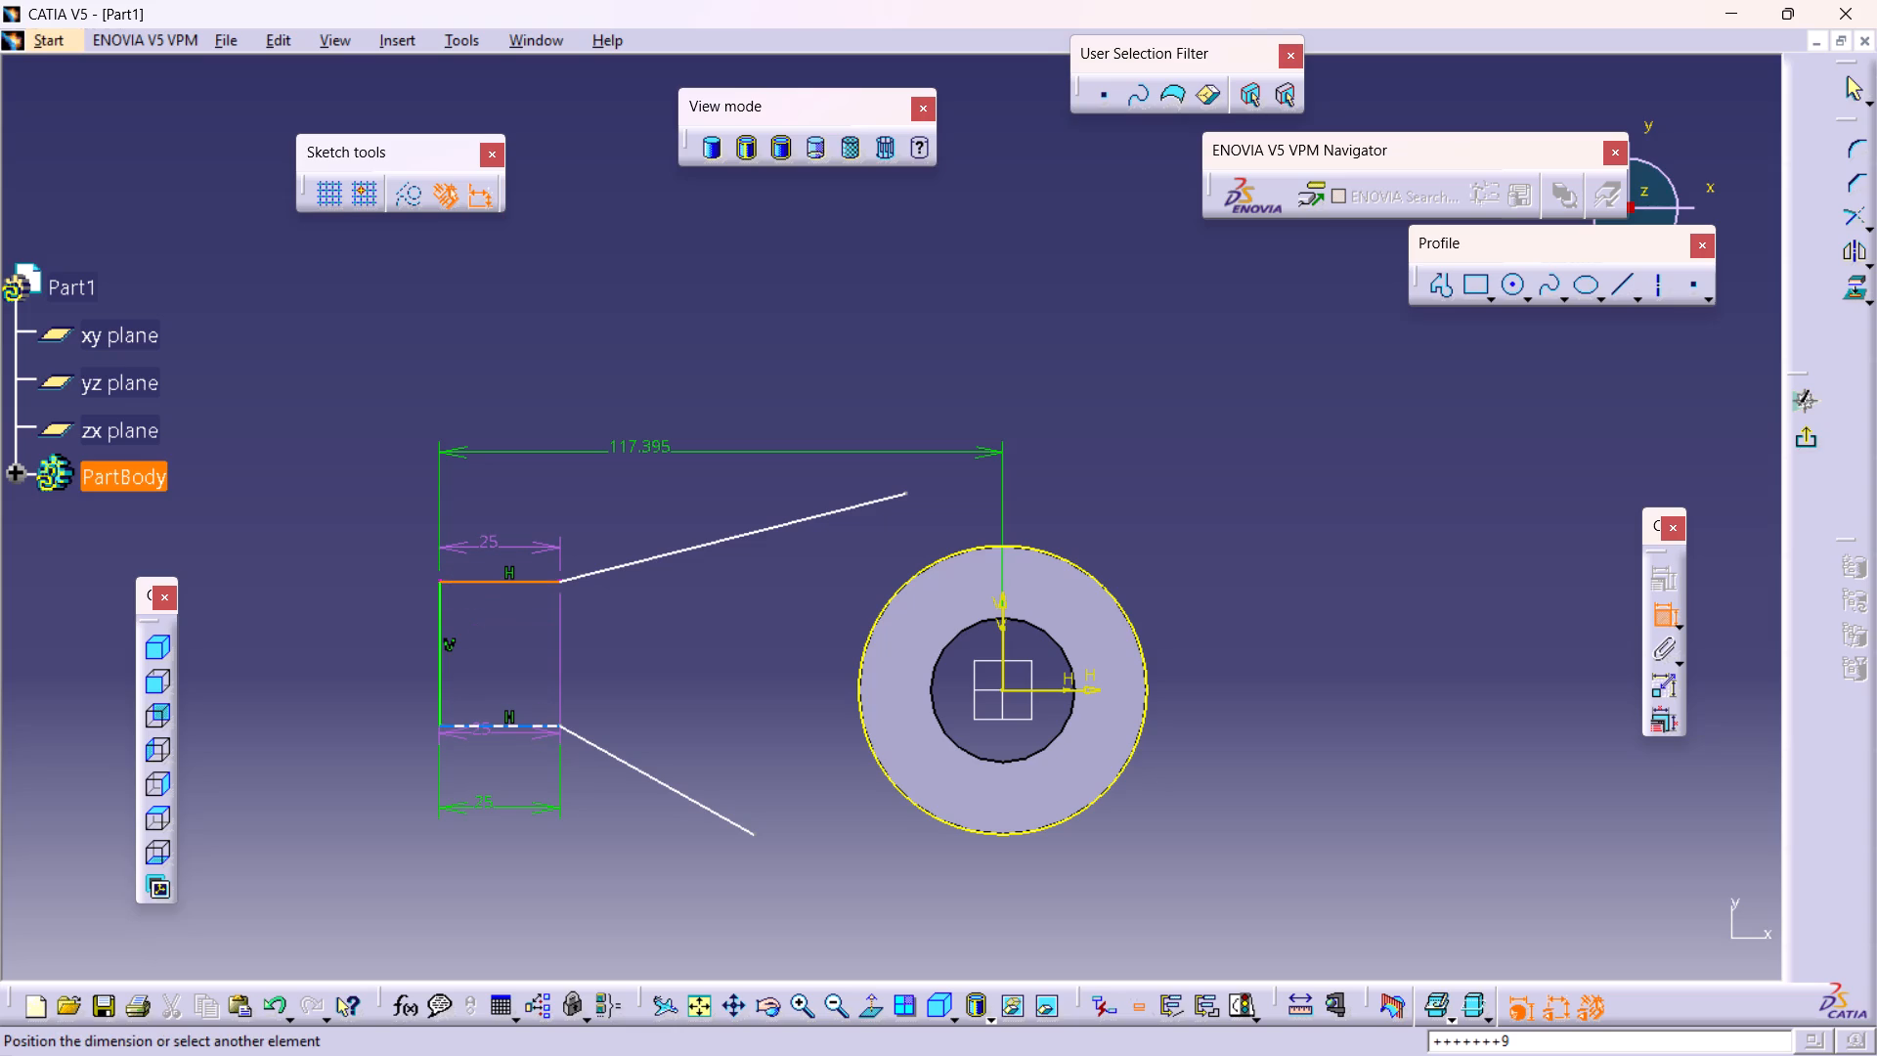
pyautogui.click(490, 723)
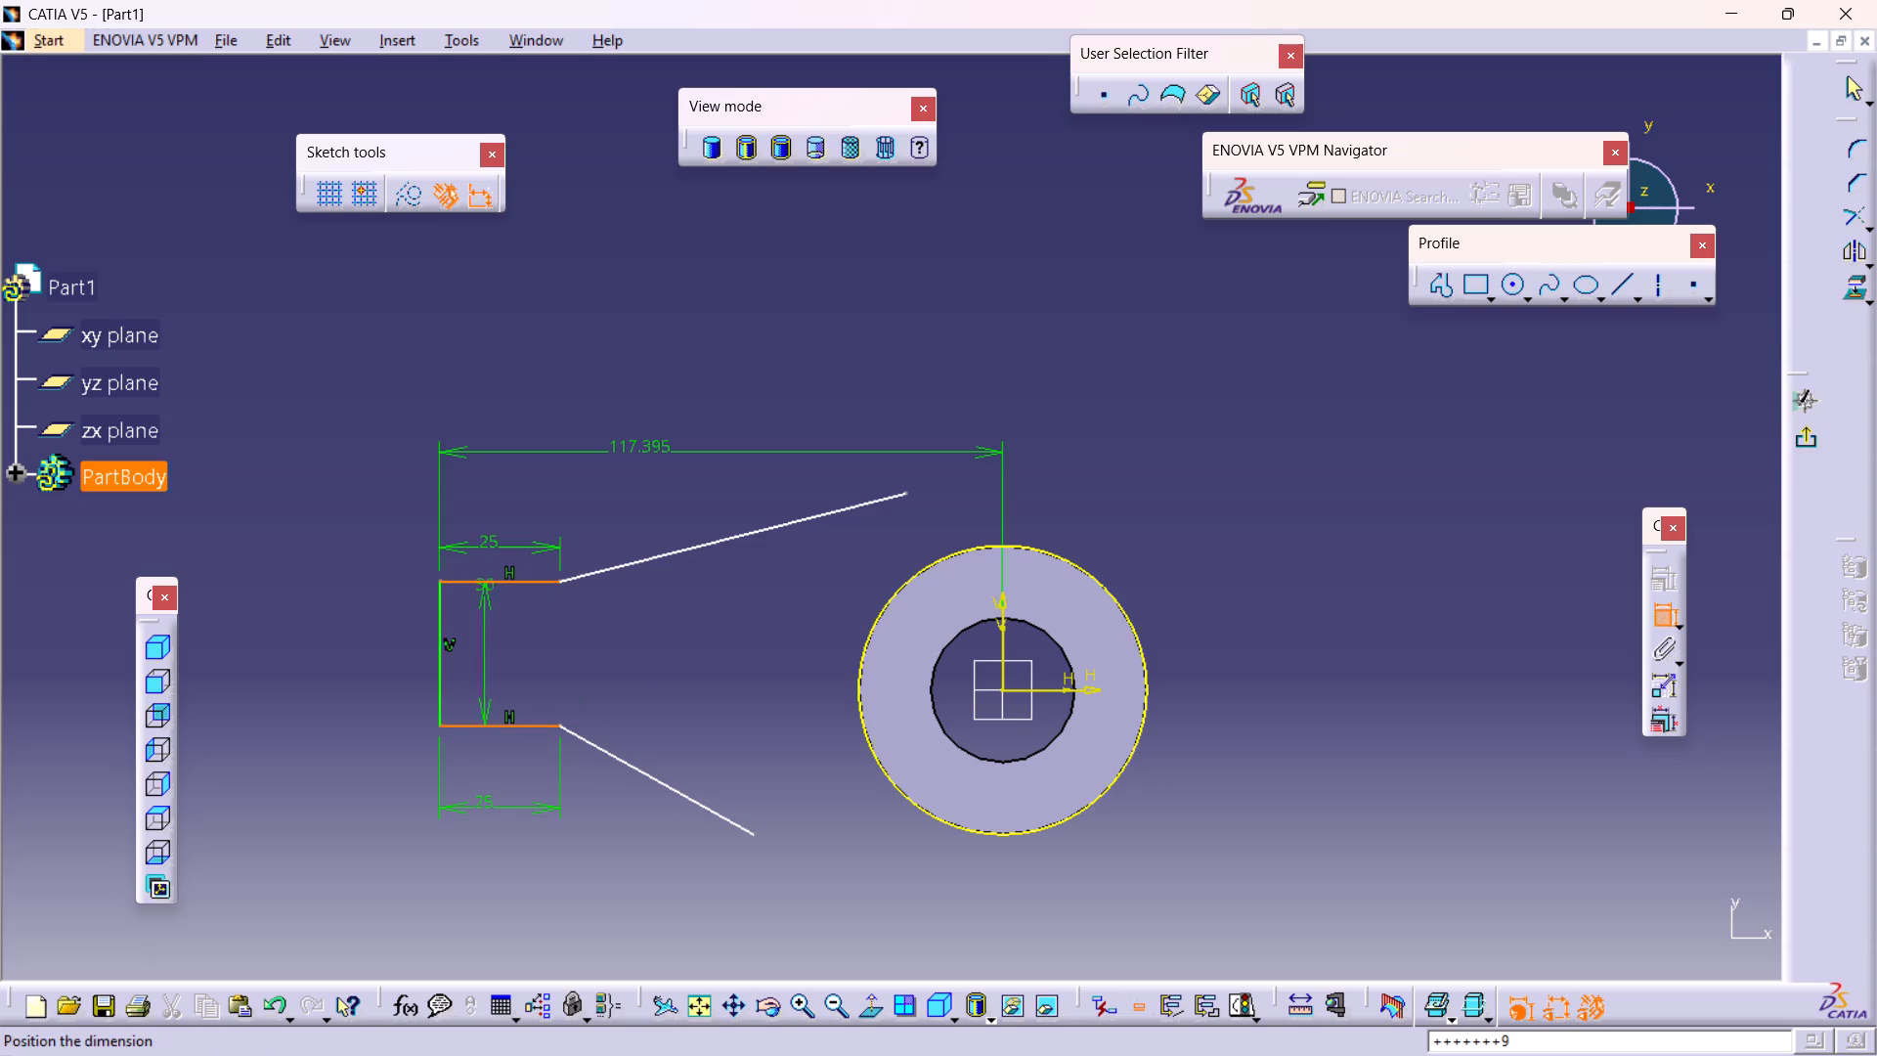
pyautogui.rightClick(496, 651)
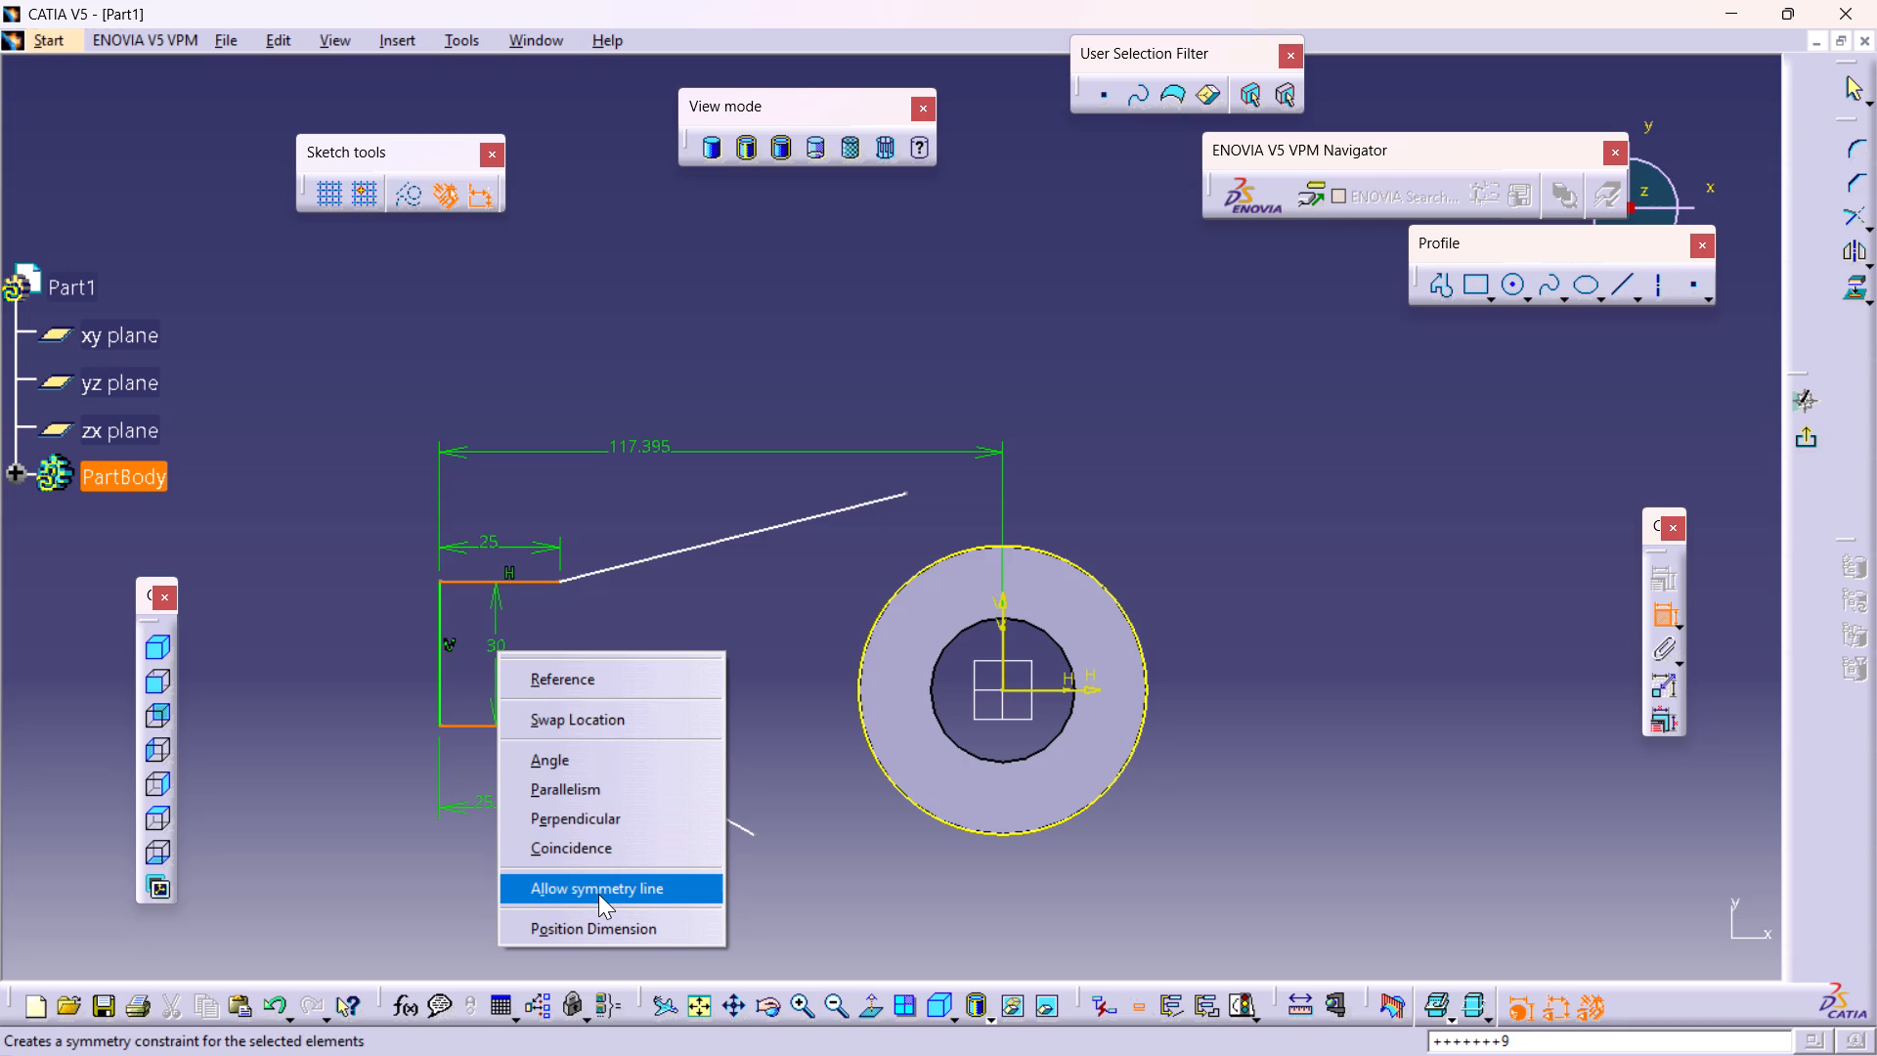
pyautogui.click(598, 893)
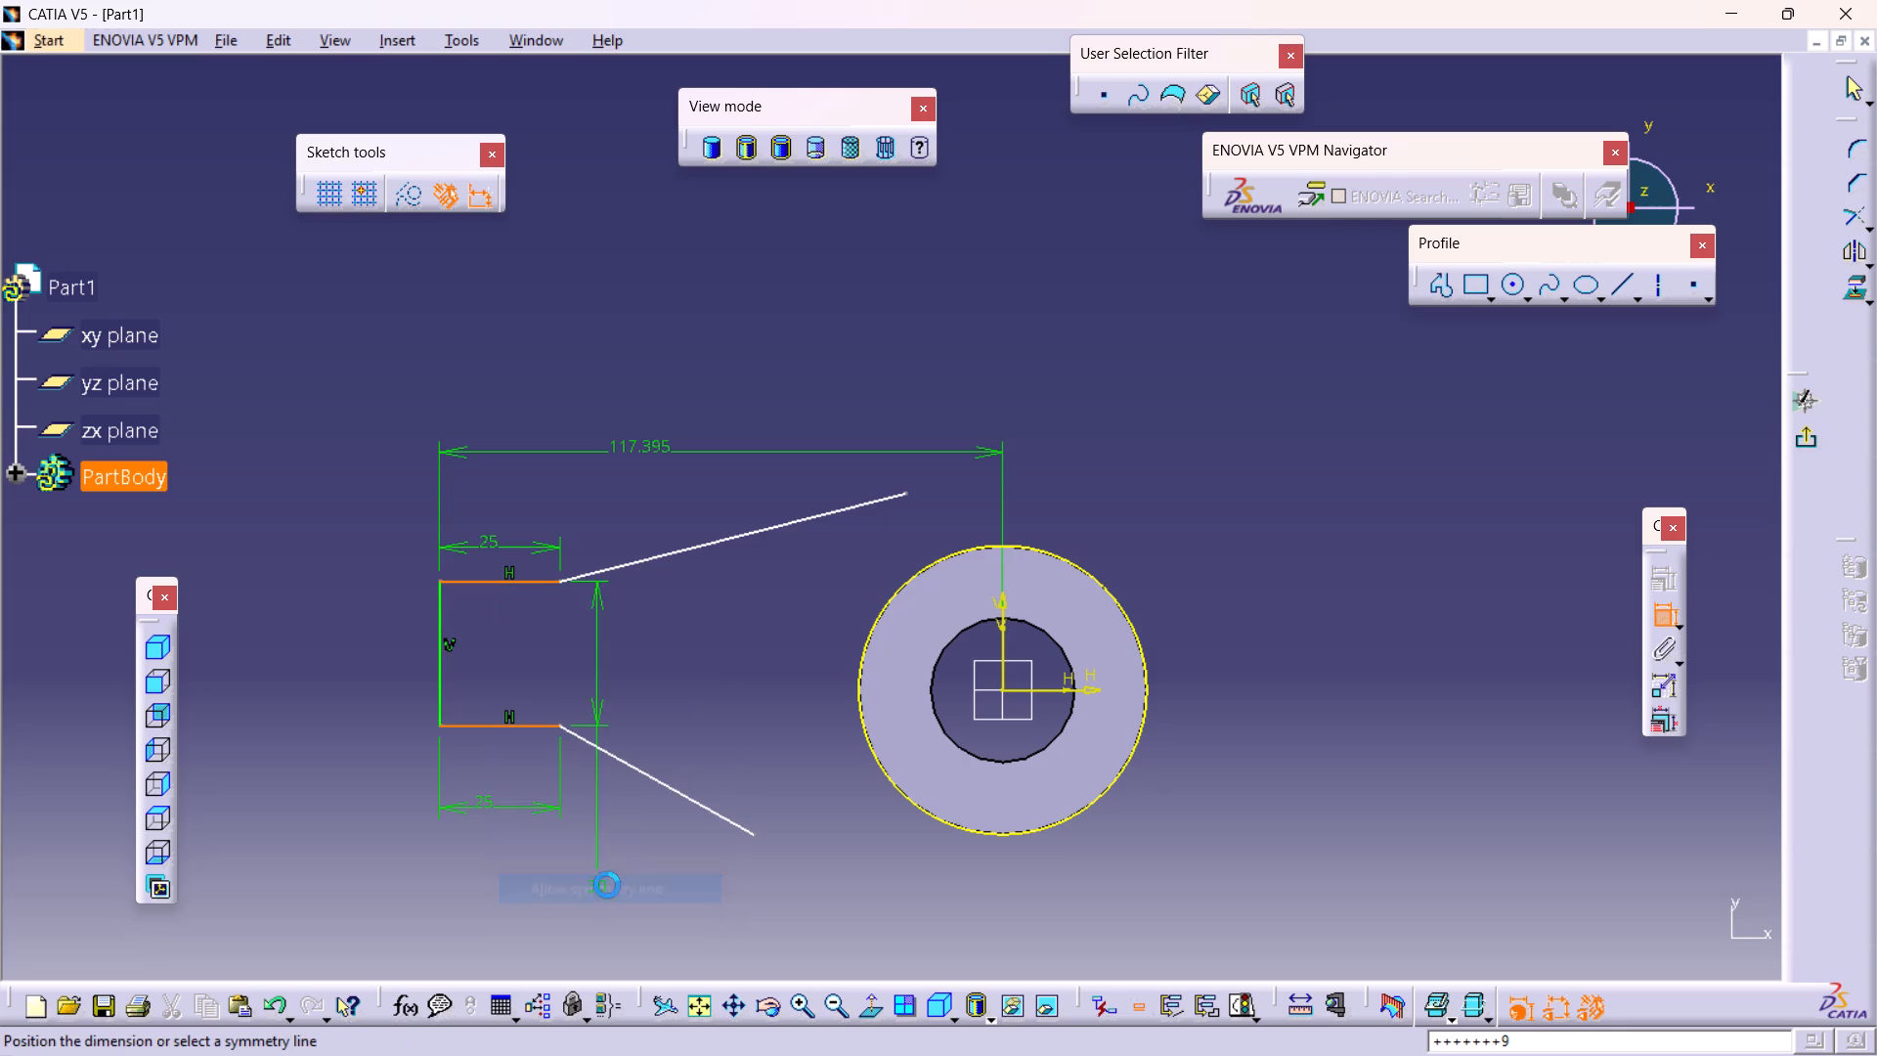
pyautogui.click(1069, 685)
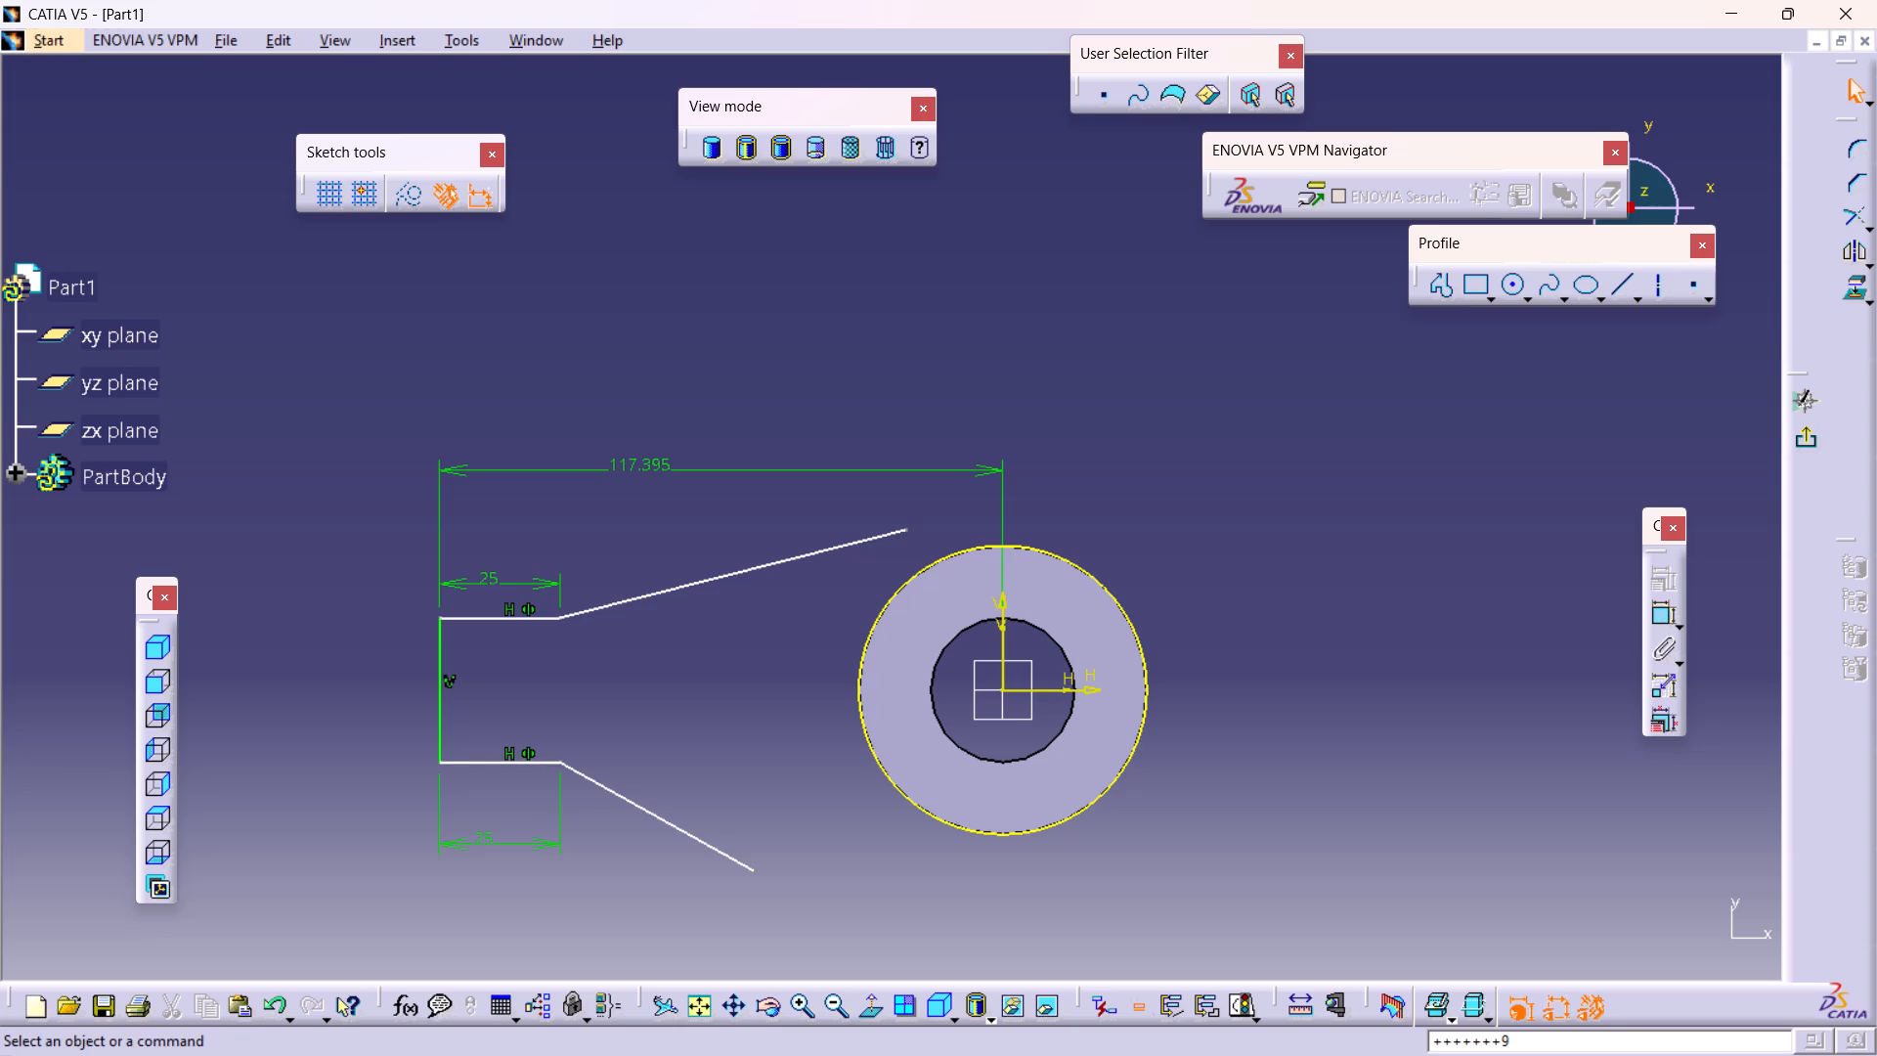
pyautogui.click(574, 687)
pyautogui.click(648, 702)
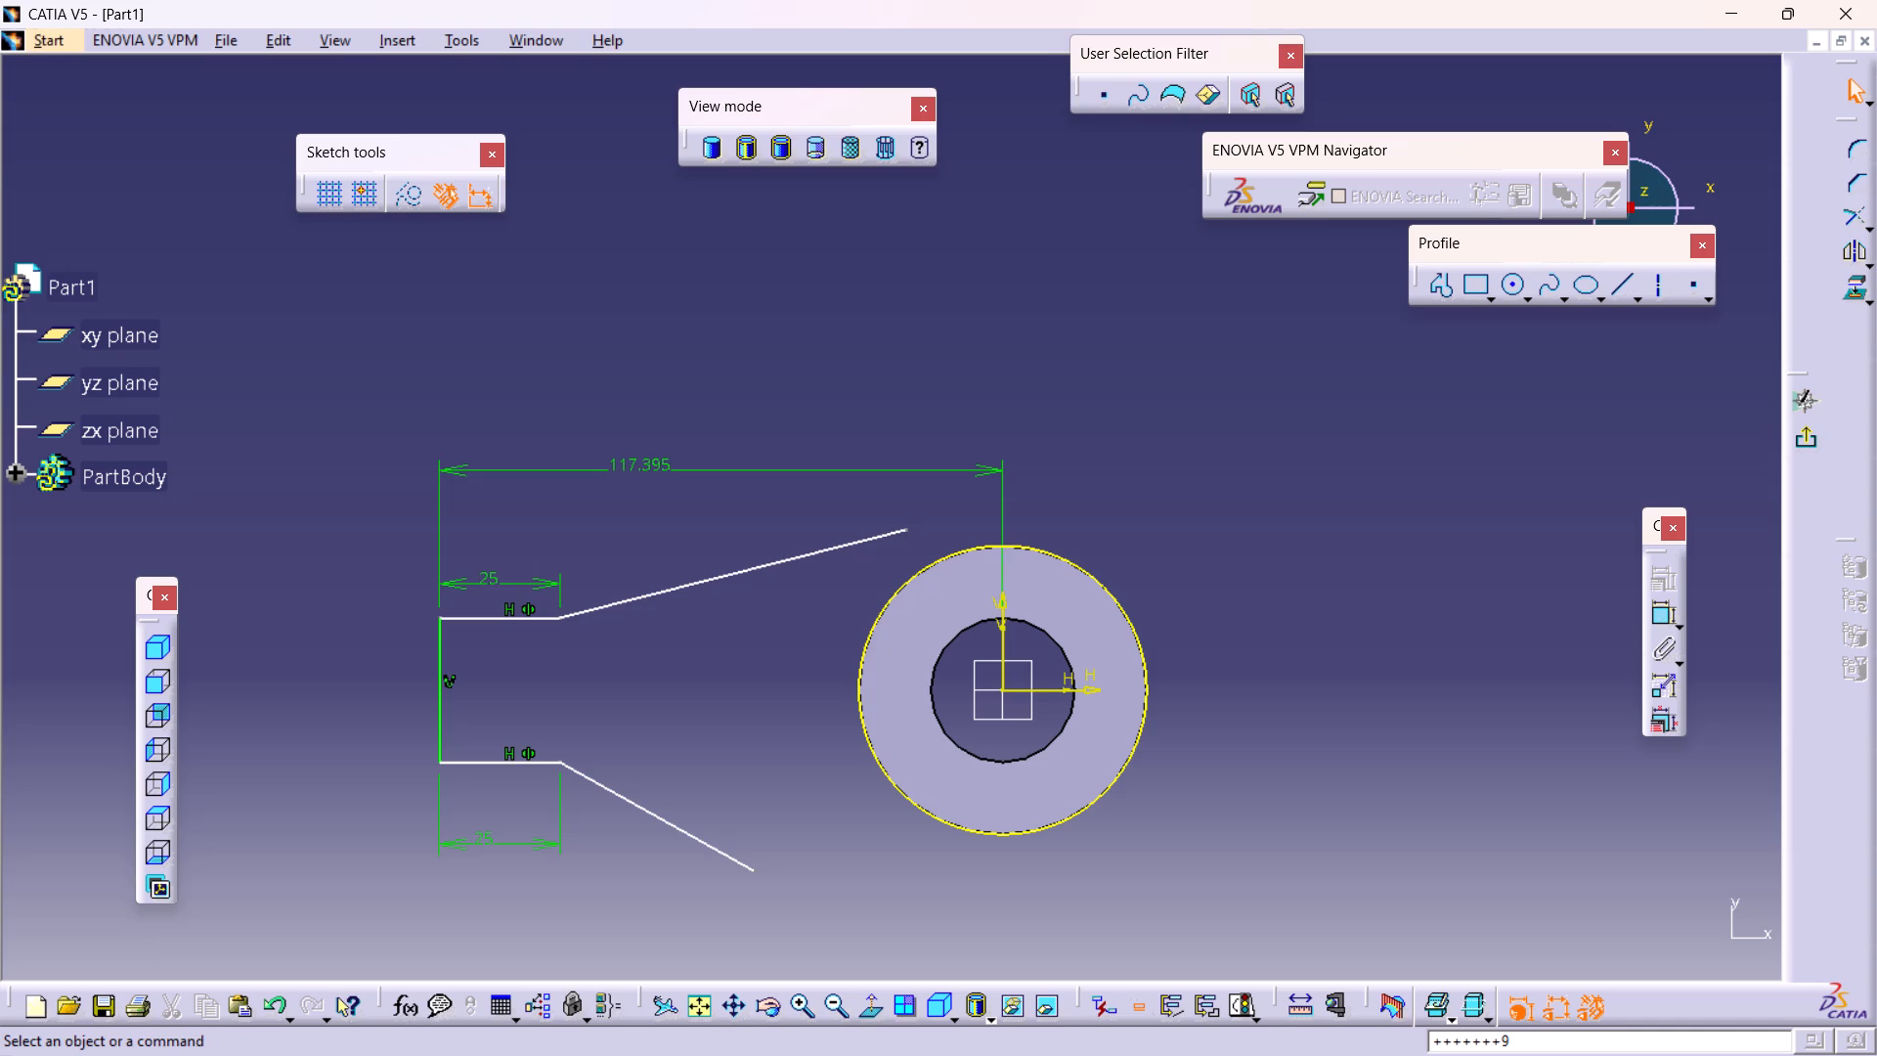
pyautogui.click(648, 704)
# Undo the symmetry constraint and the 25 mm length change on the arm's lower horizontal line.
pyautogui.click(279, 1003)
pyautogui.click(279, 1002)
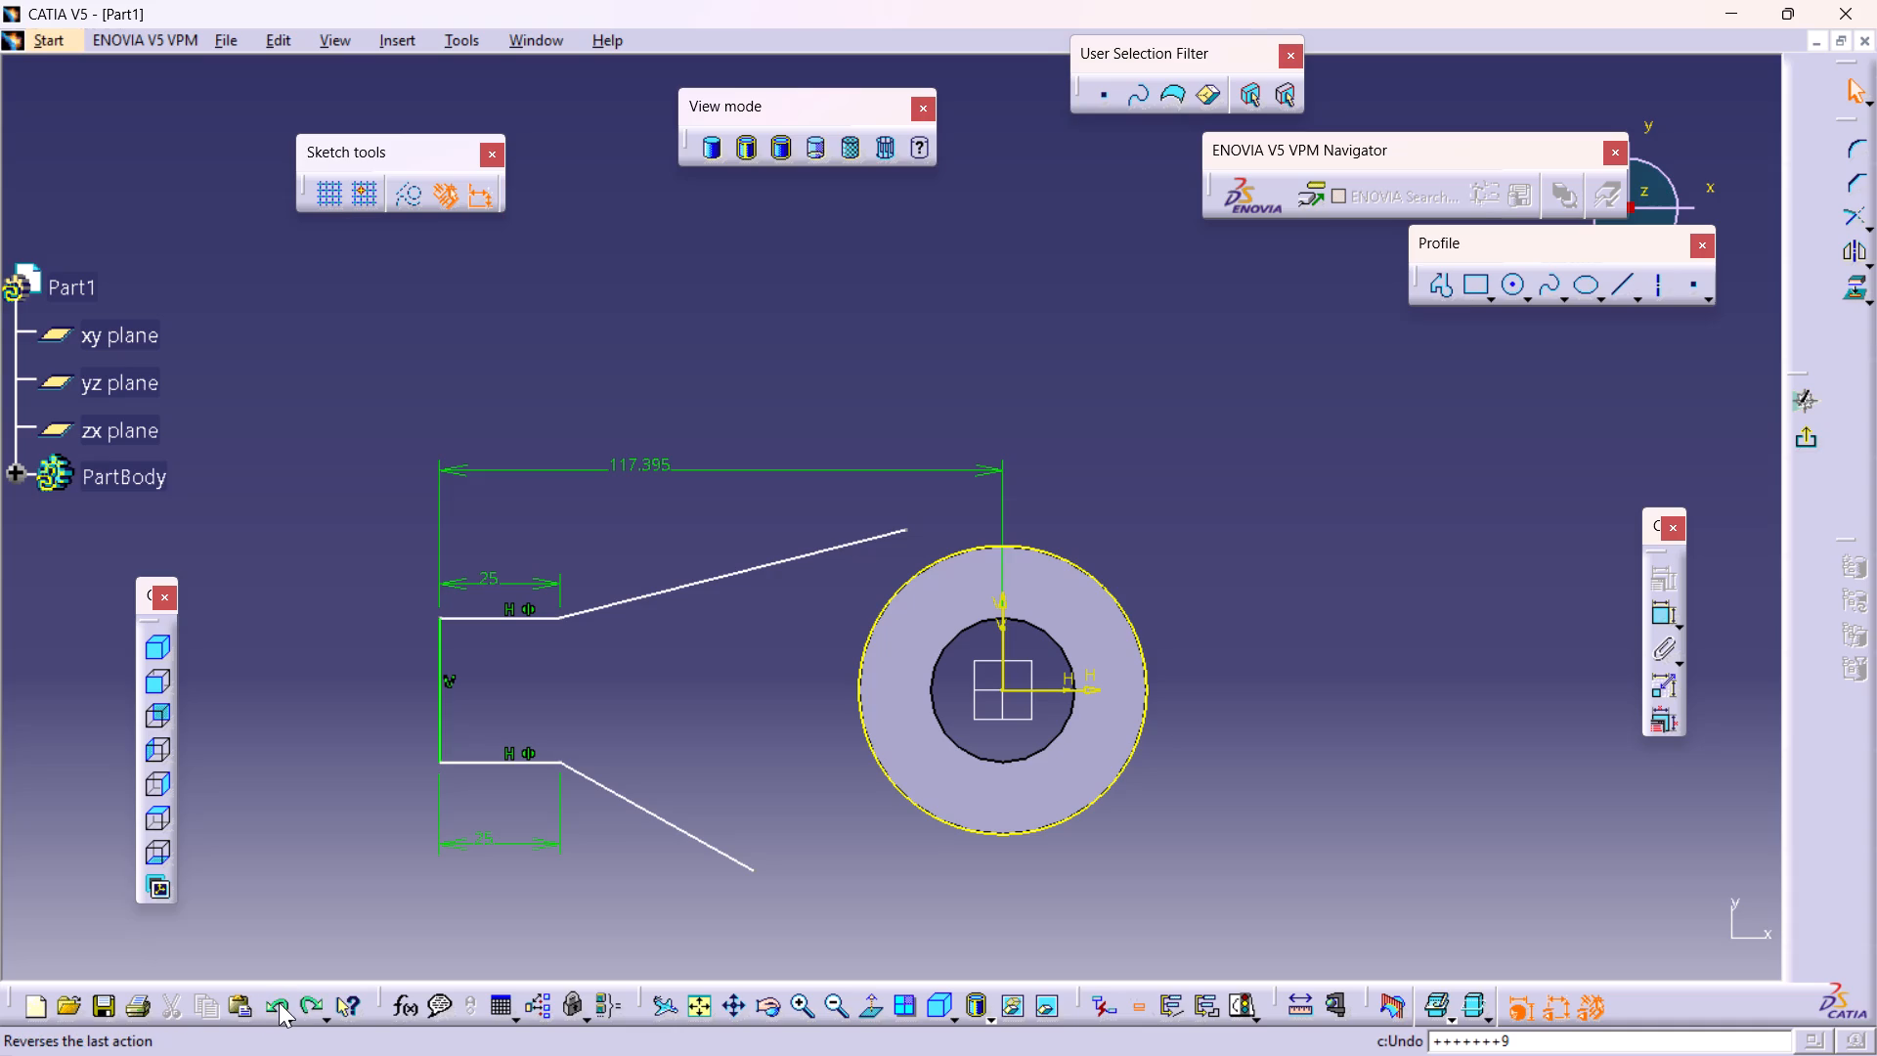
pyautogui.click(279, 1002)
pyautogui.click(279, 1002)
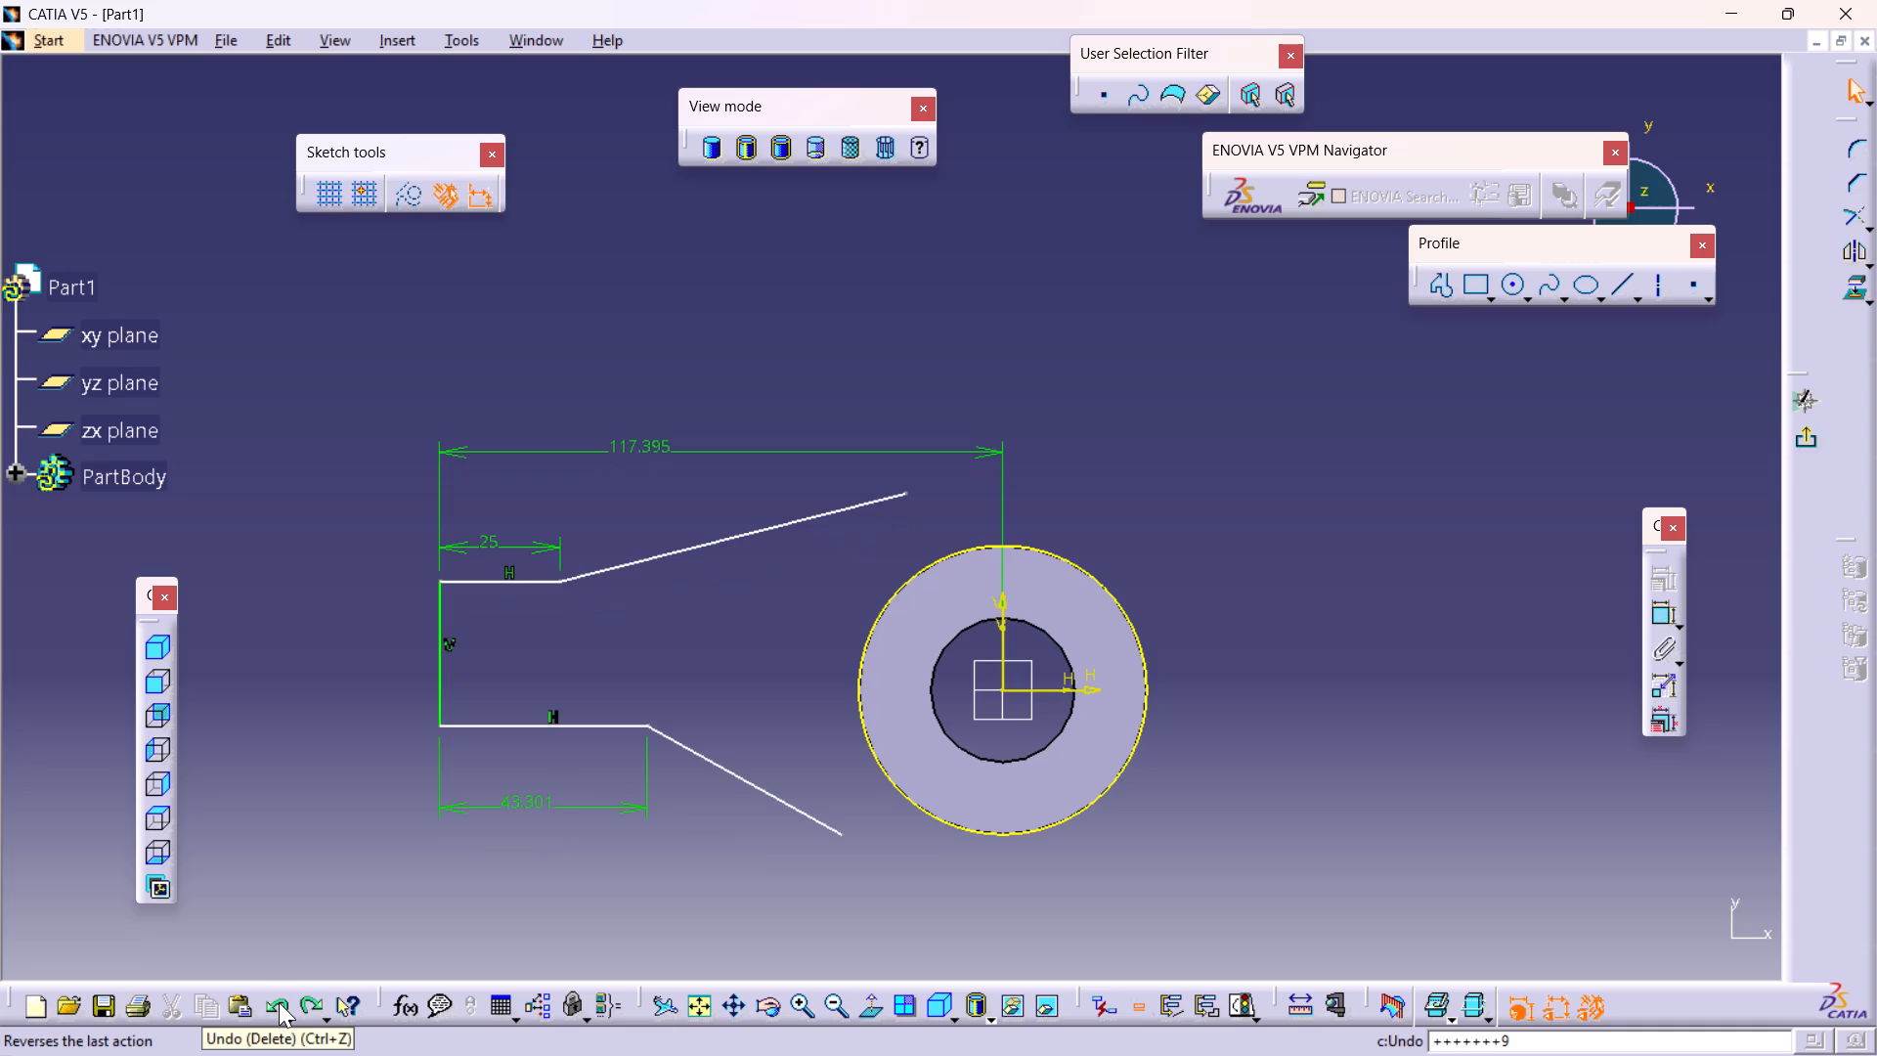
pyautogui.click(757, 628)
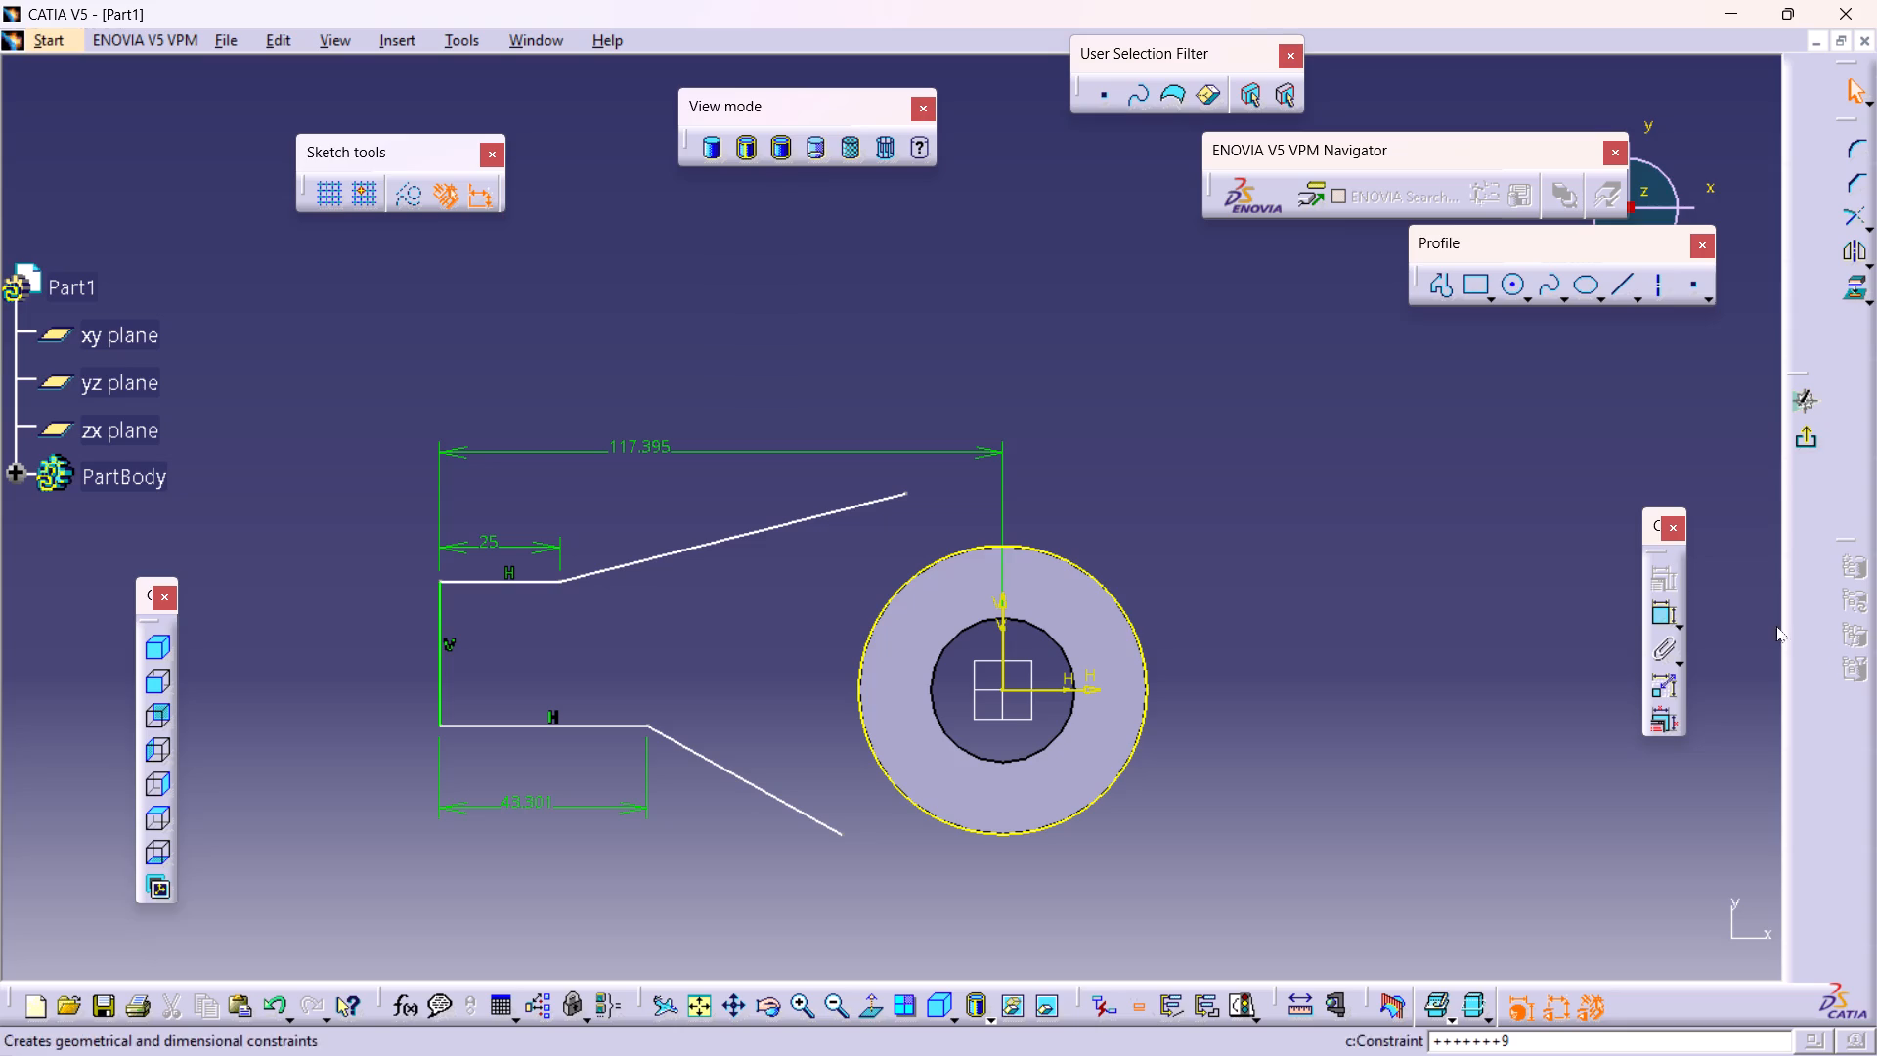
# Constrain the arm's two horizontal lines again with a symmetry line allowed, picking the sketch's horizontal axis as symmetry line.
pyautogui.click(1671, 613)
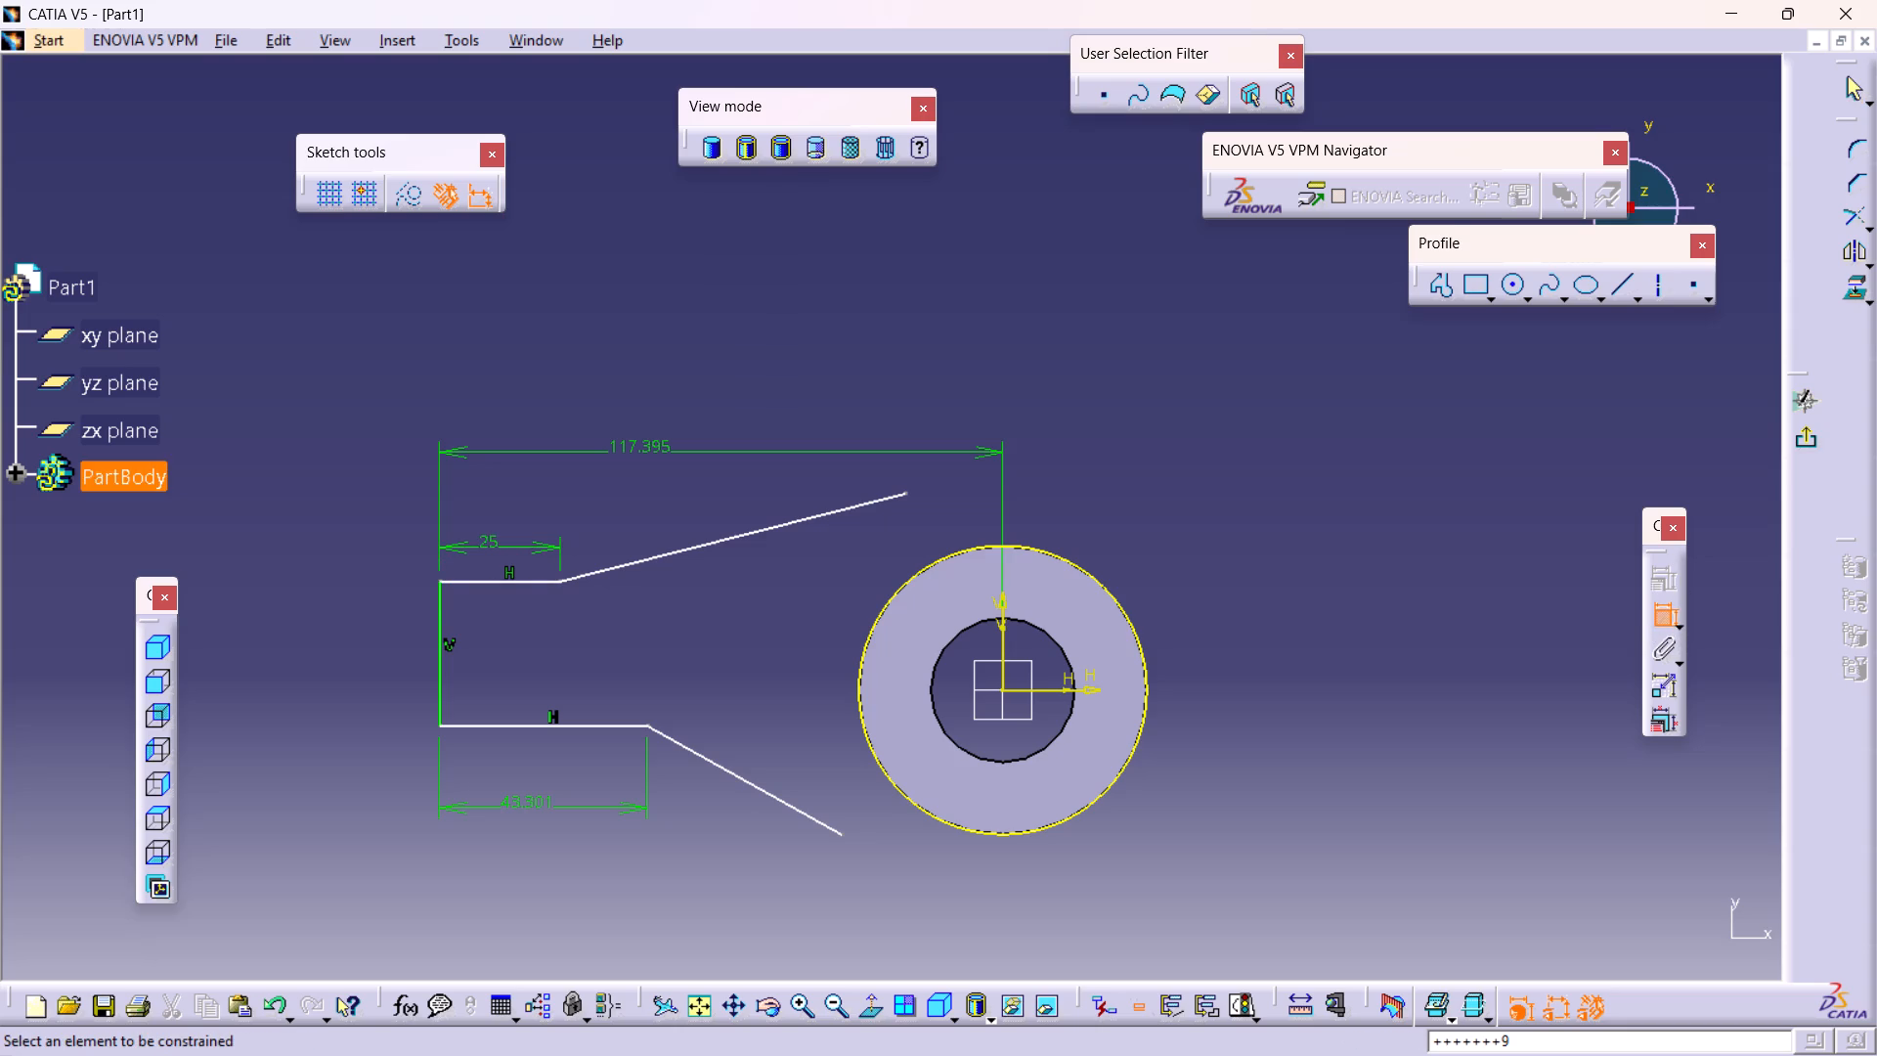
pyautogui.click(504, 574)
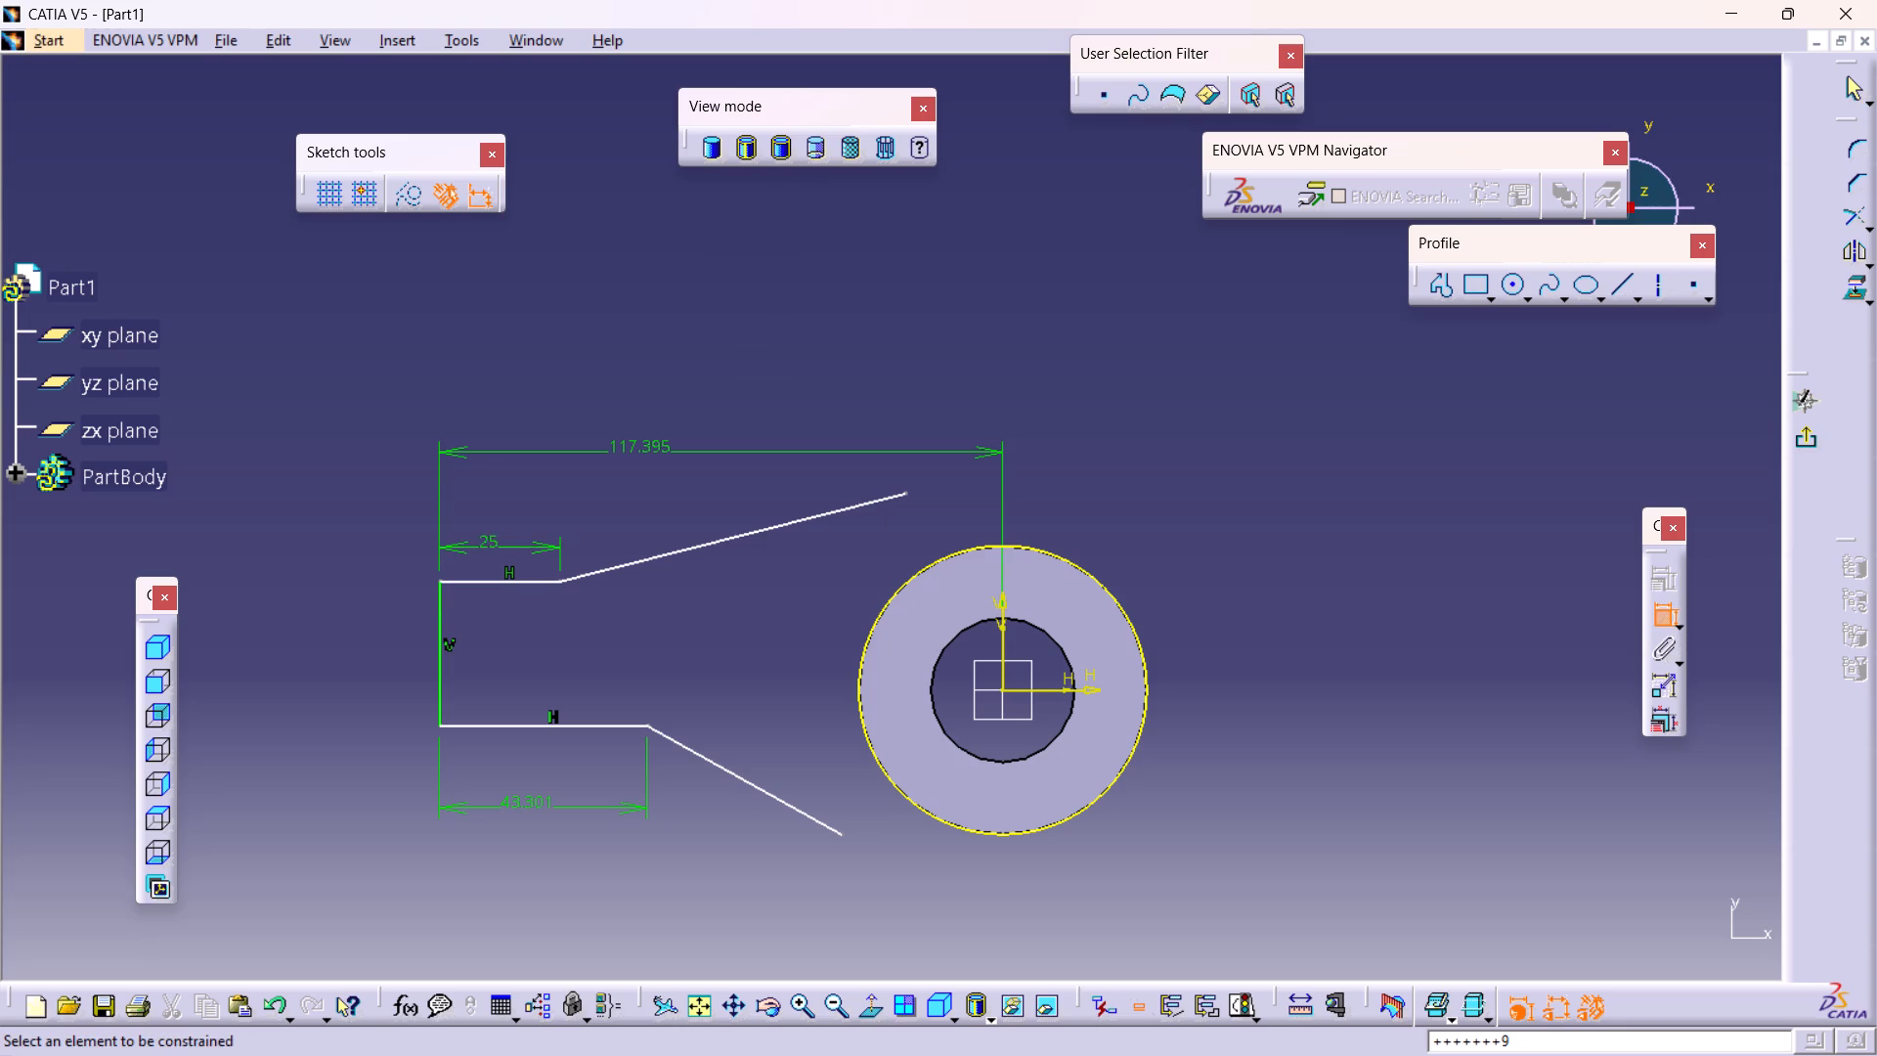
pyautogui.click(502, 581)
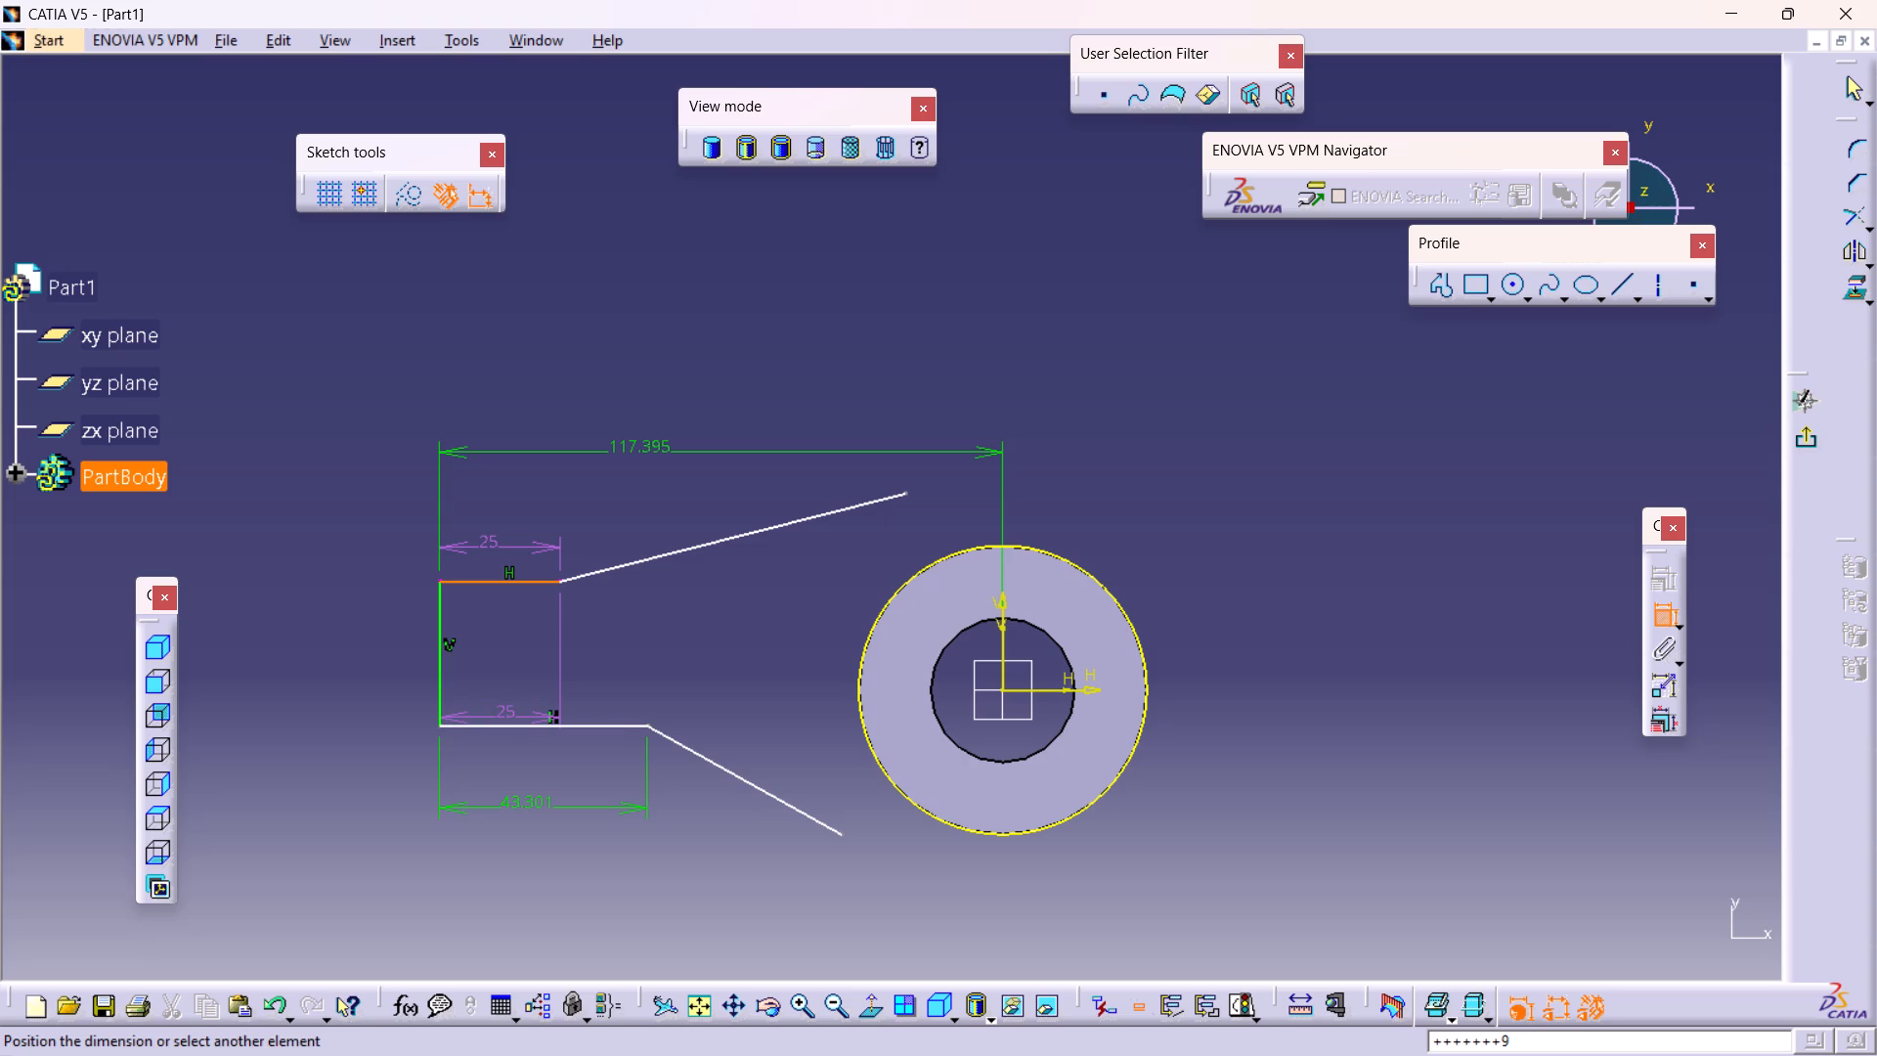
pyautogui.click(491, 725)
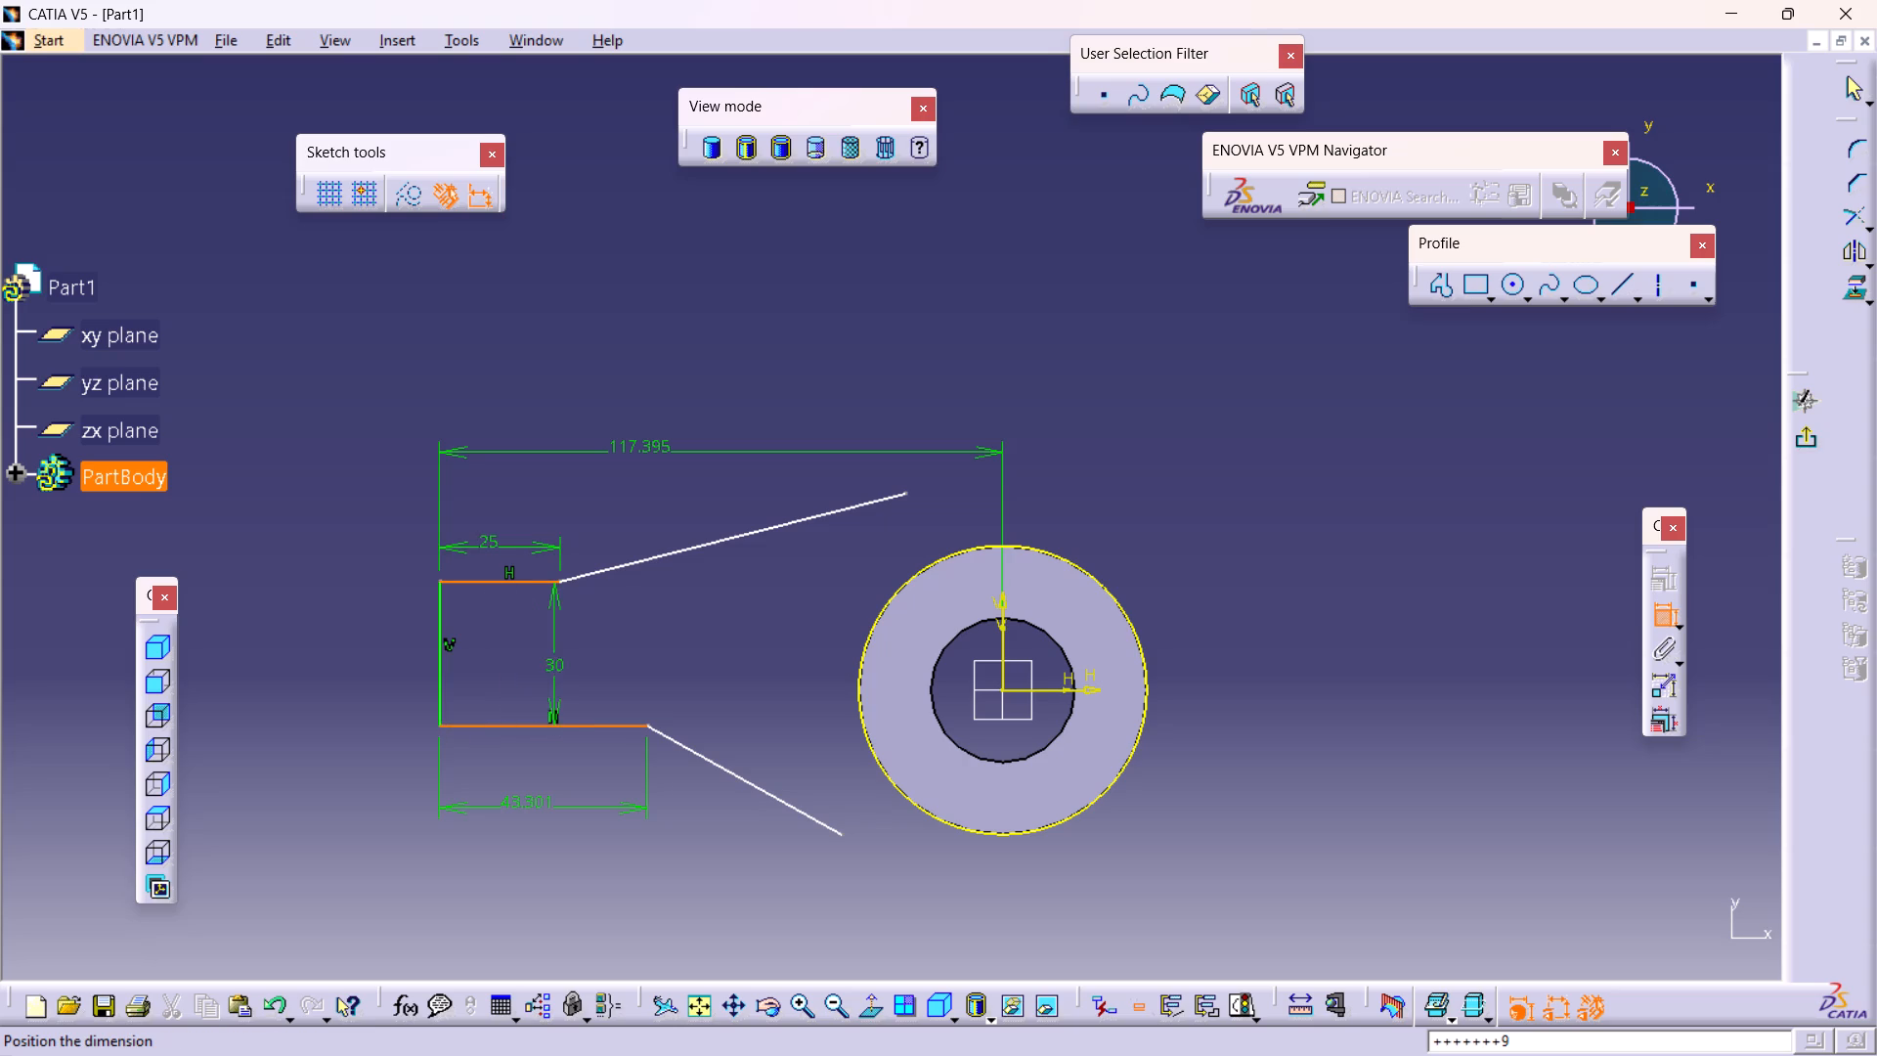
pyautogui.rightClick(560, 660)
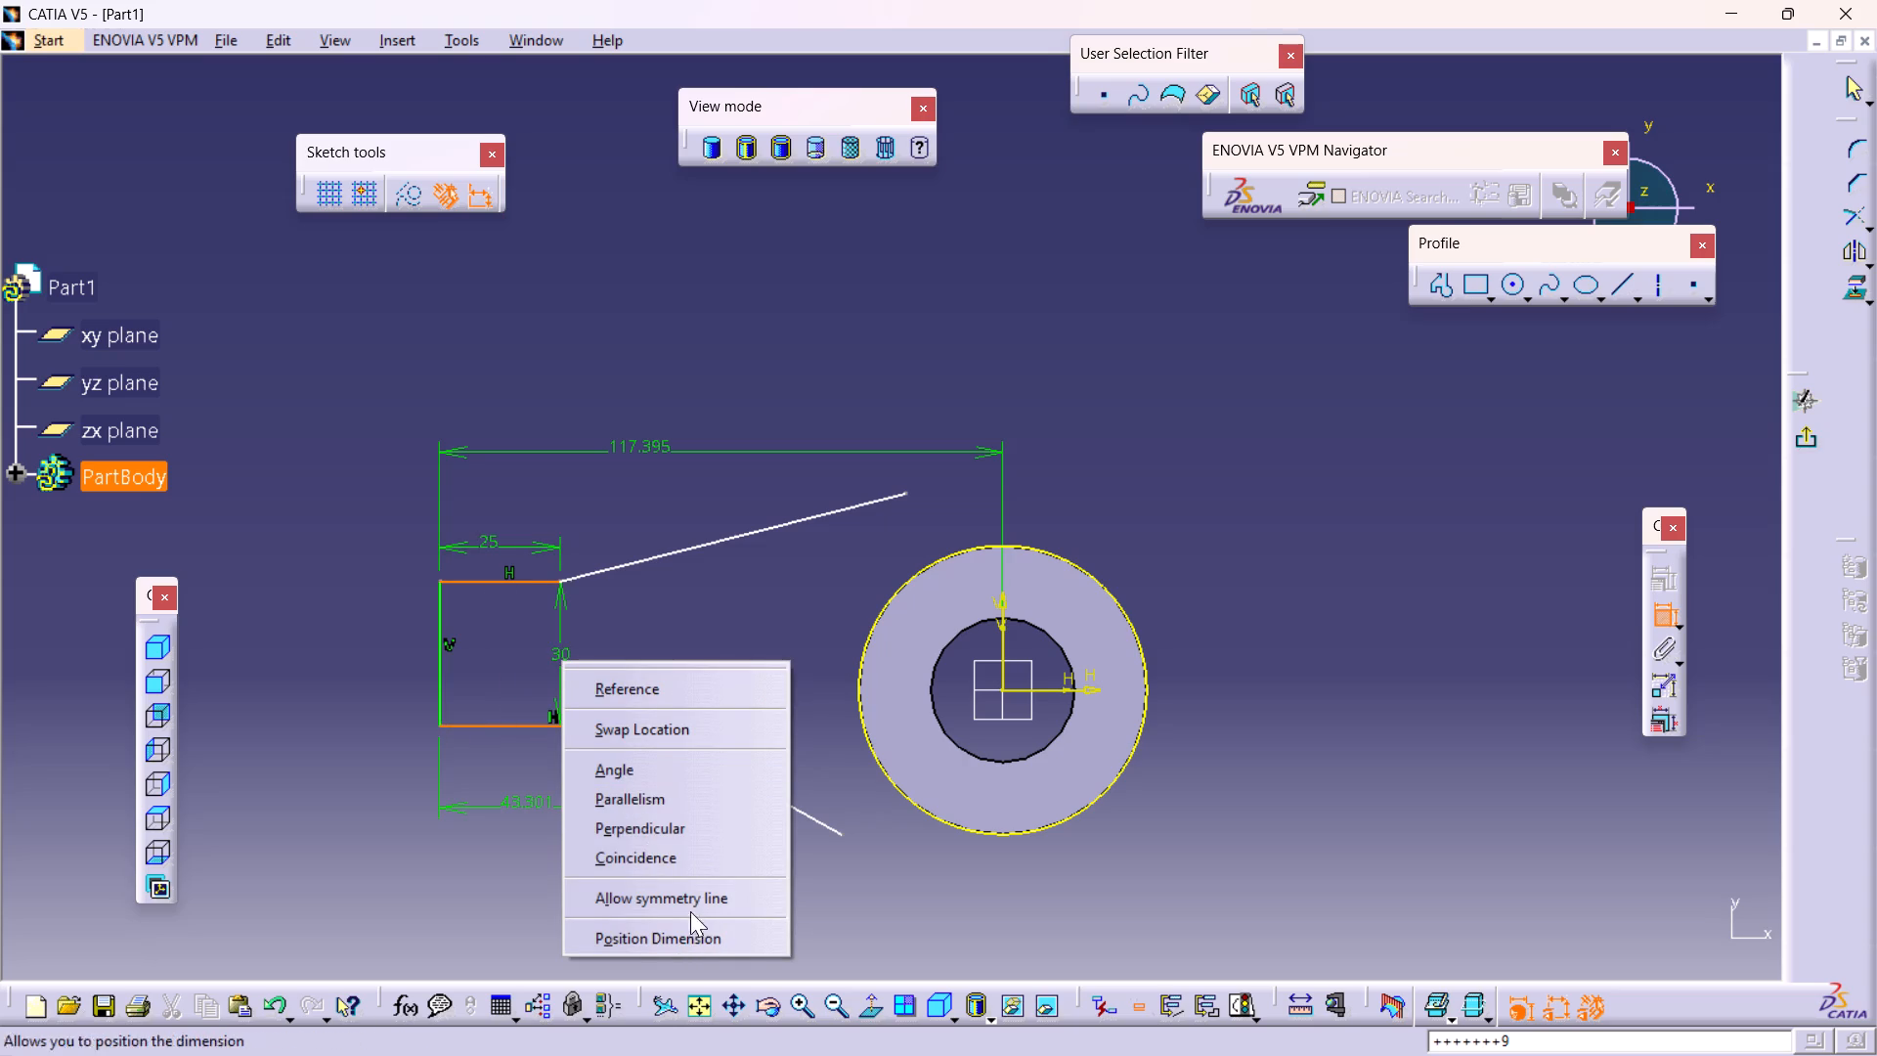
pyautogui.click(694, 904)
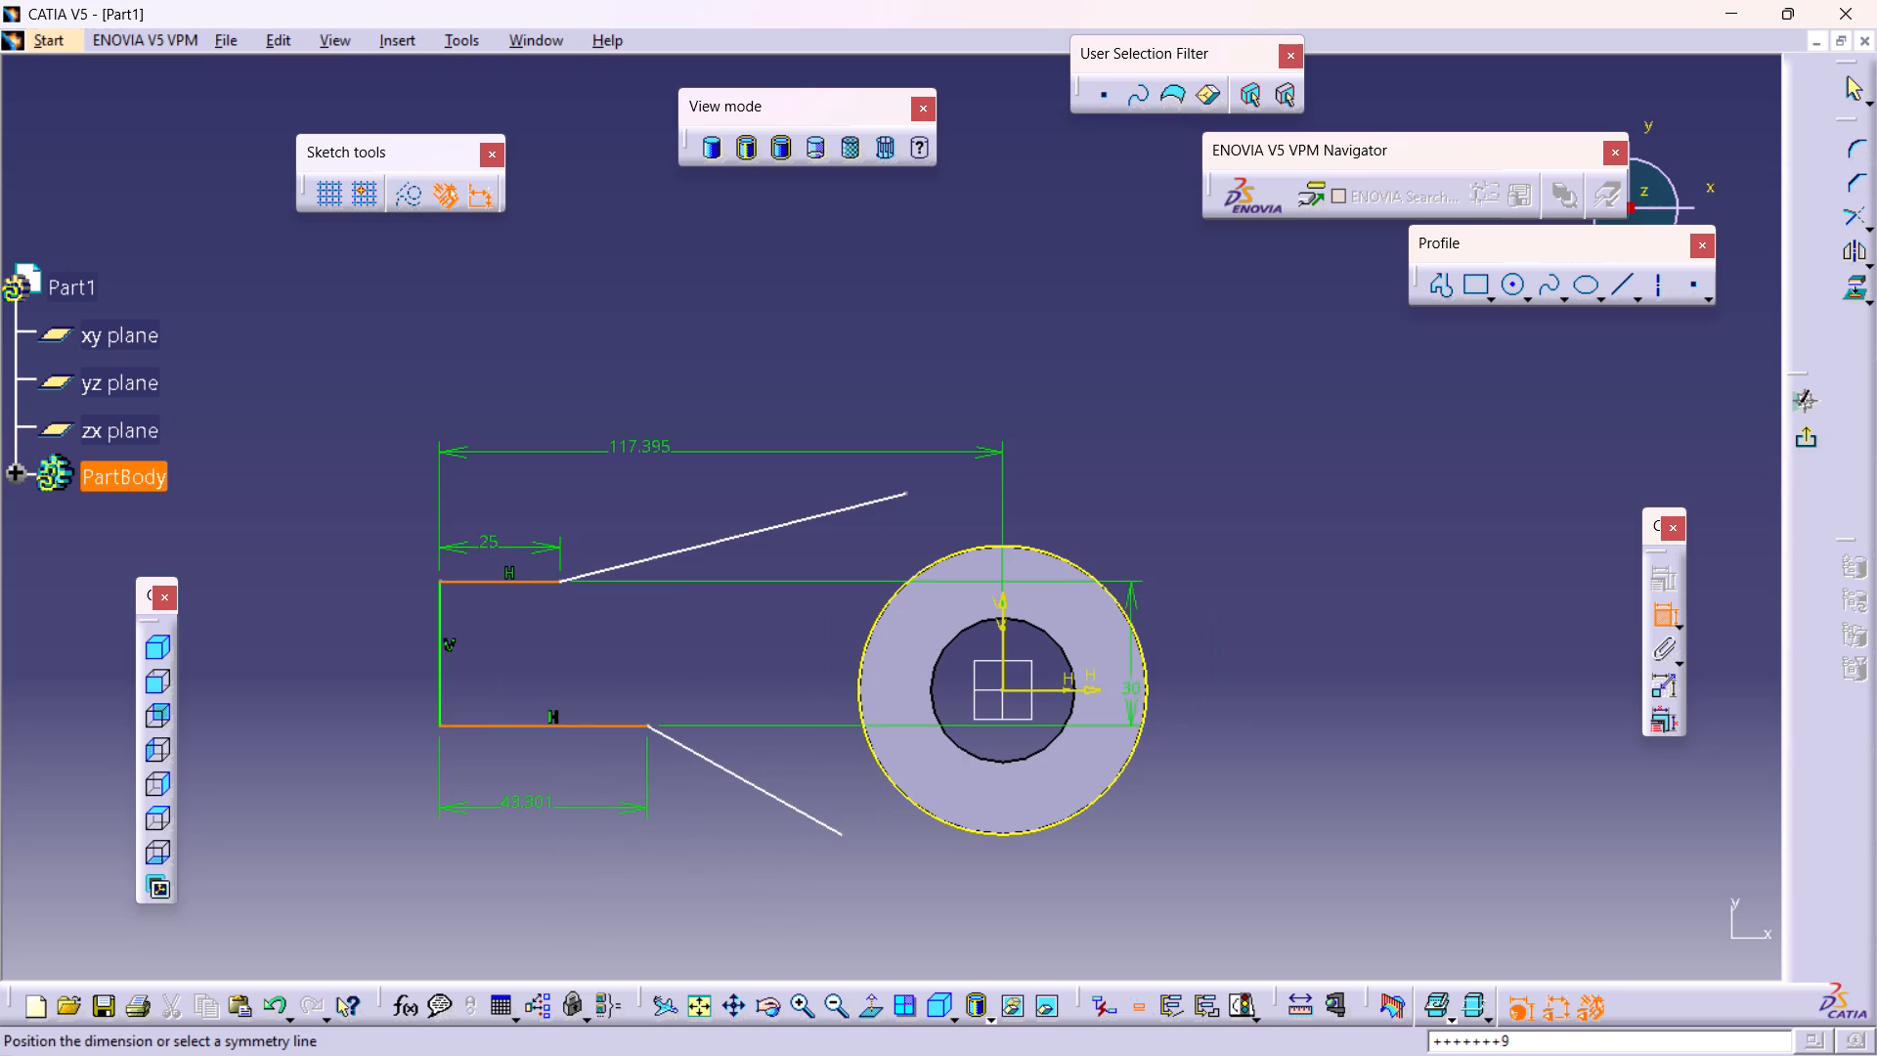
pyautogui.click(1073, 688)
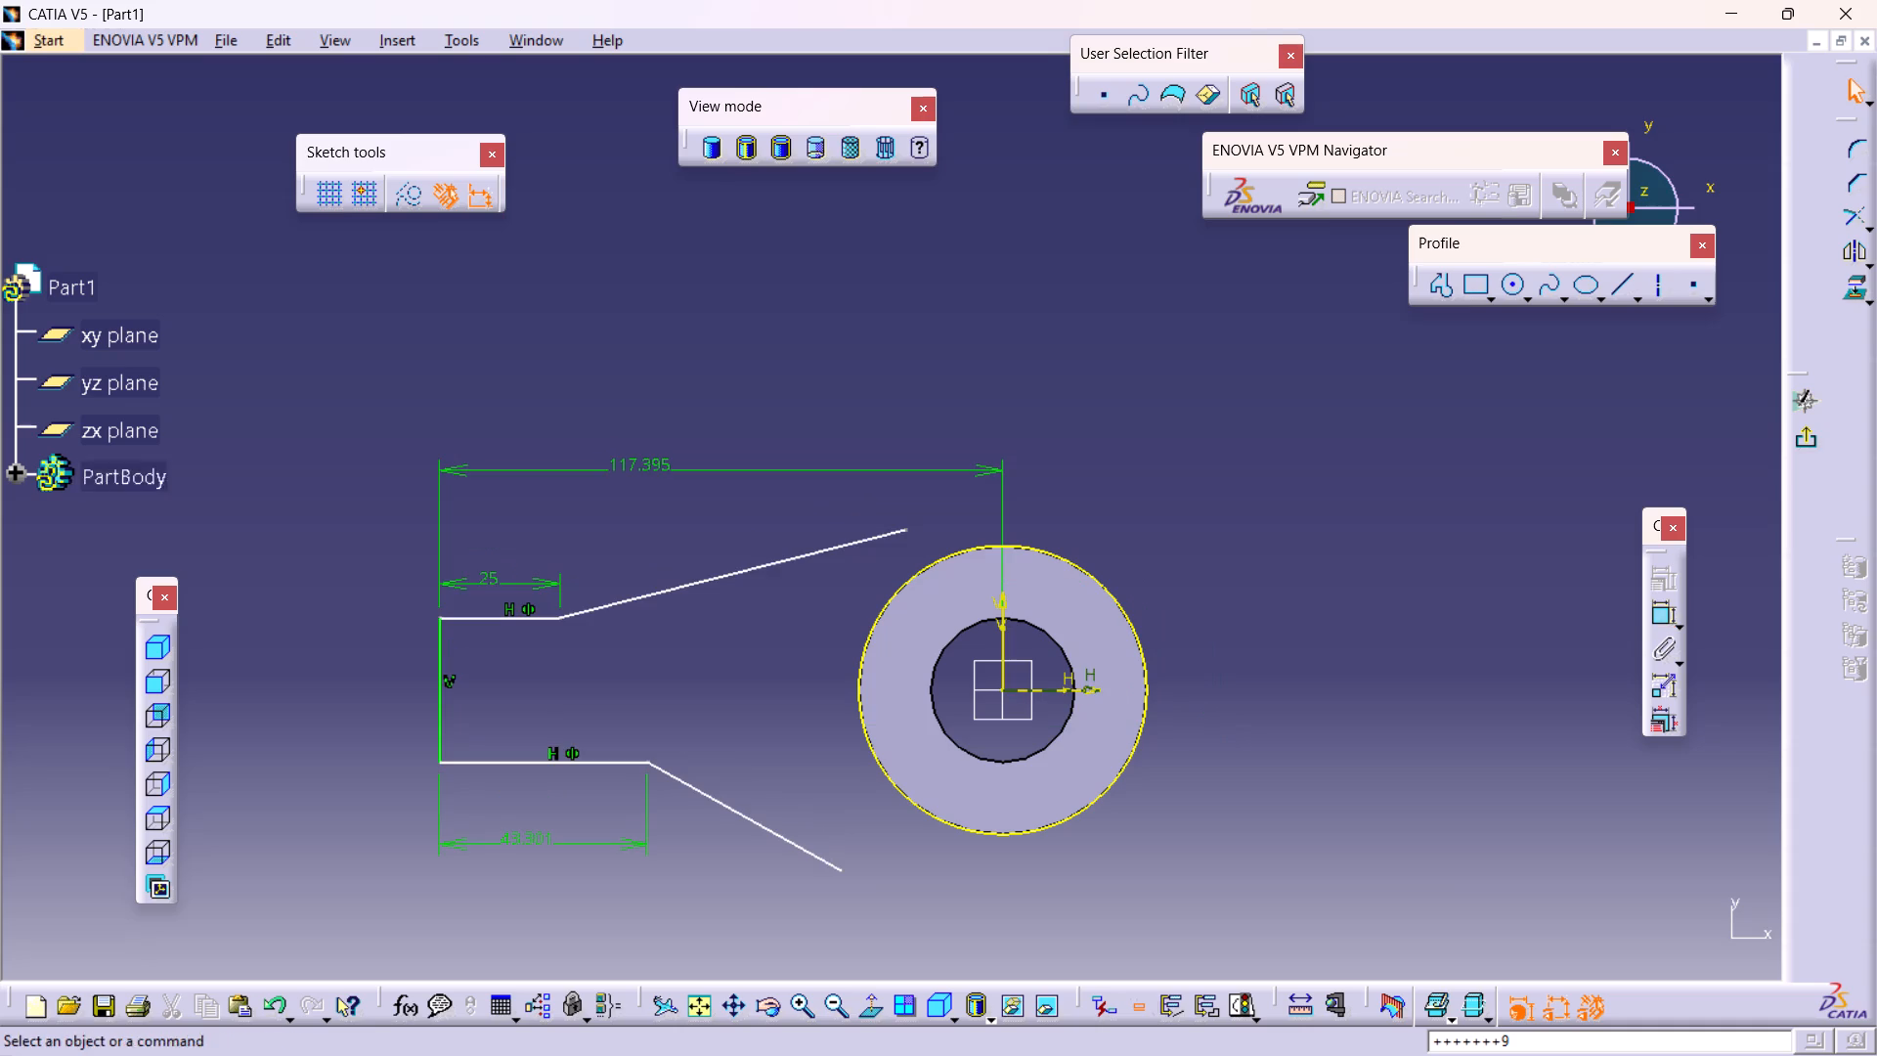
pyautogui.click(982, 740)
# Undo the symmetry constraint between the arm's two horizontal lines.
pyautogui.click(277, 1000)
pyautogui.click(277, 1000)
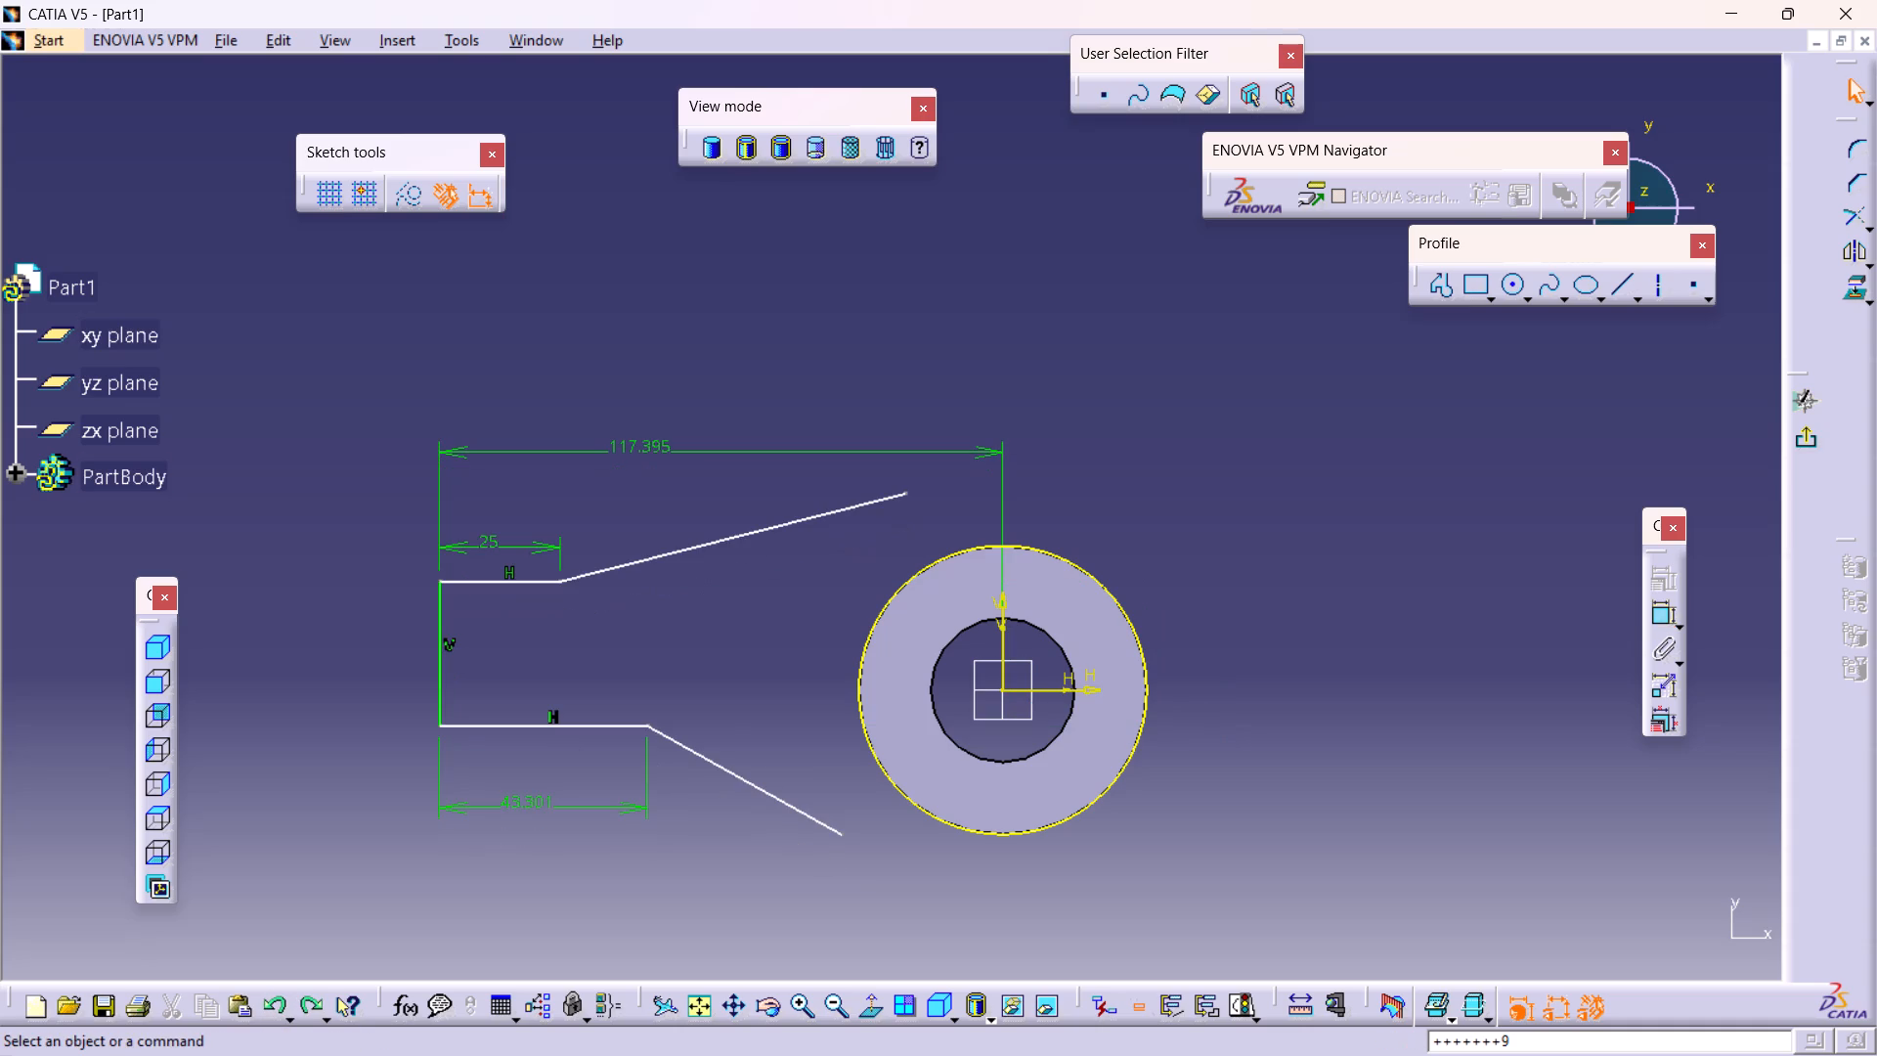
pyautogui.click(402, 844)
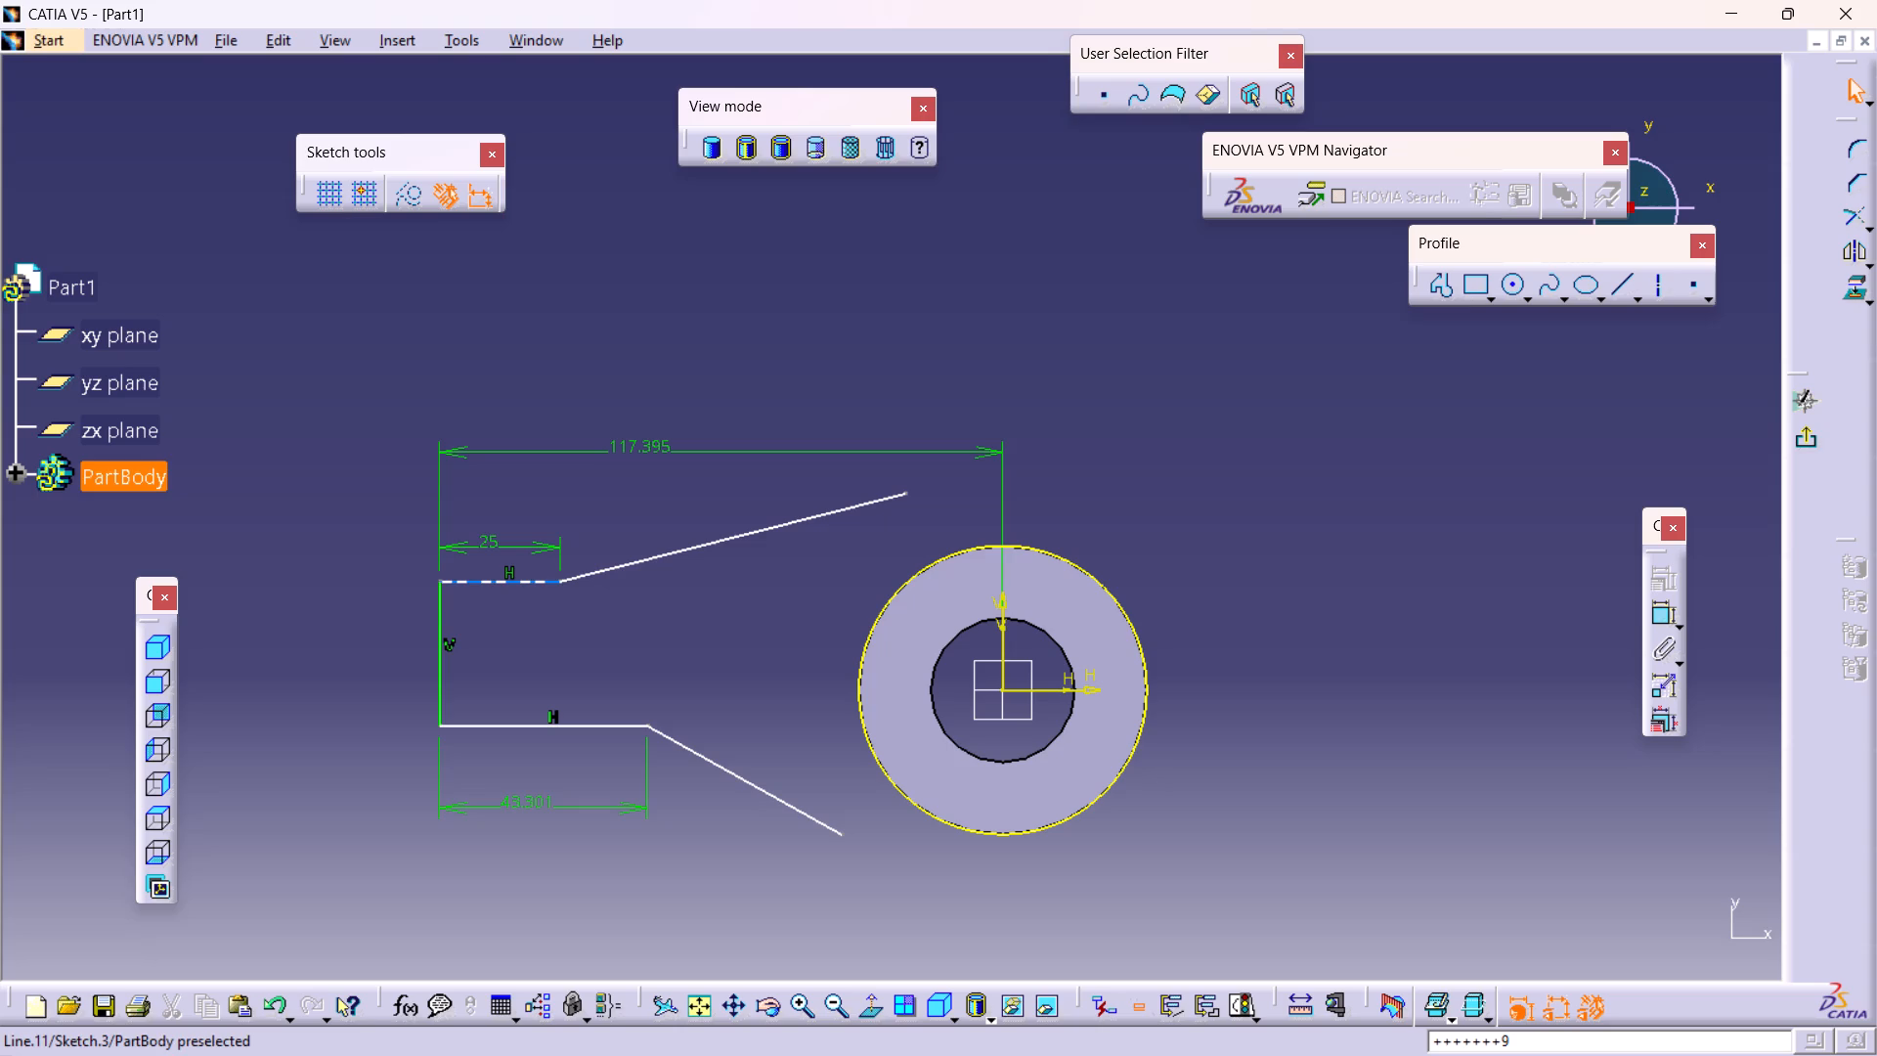
# Apply a Symmetry constraint to the arm's upper and lower horizontal lines about the horizontal axis through a constraint definition.
pyautogui.click(491, 581)
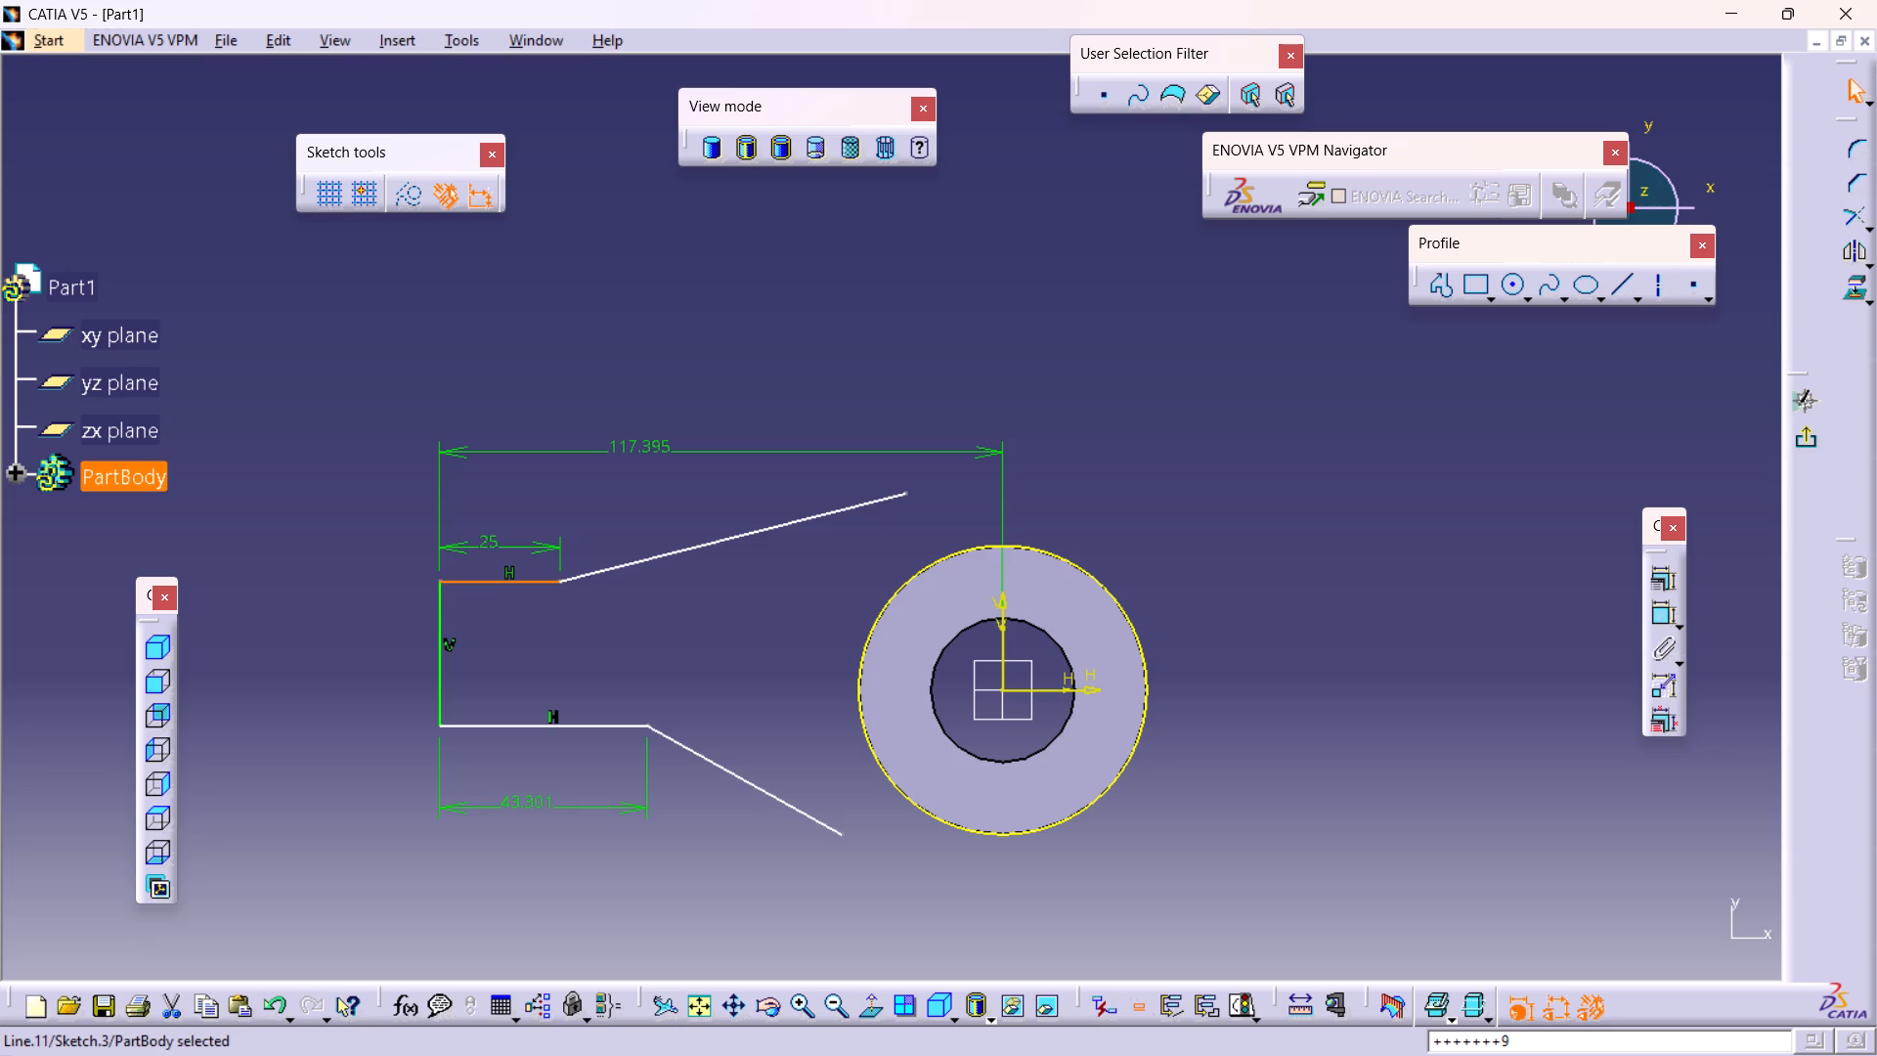
pyautogui.keyDown('ctrl'); pyautogui.click(490, 730); pyautogui.keyUp('ctrl')
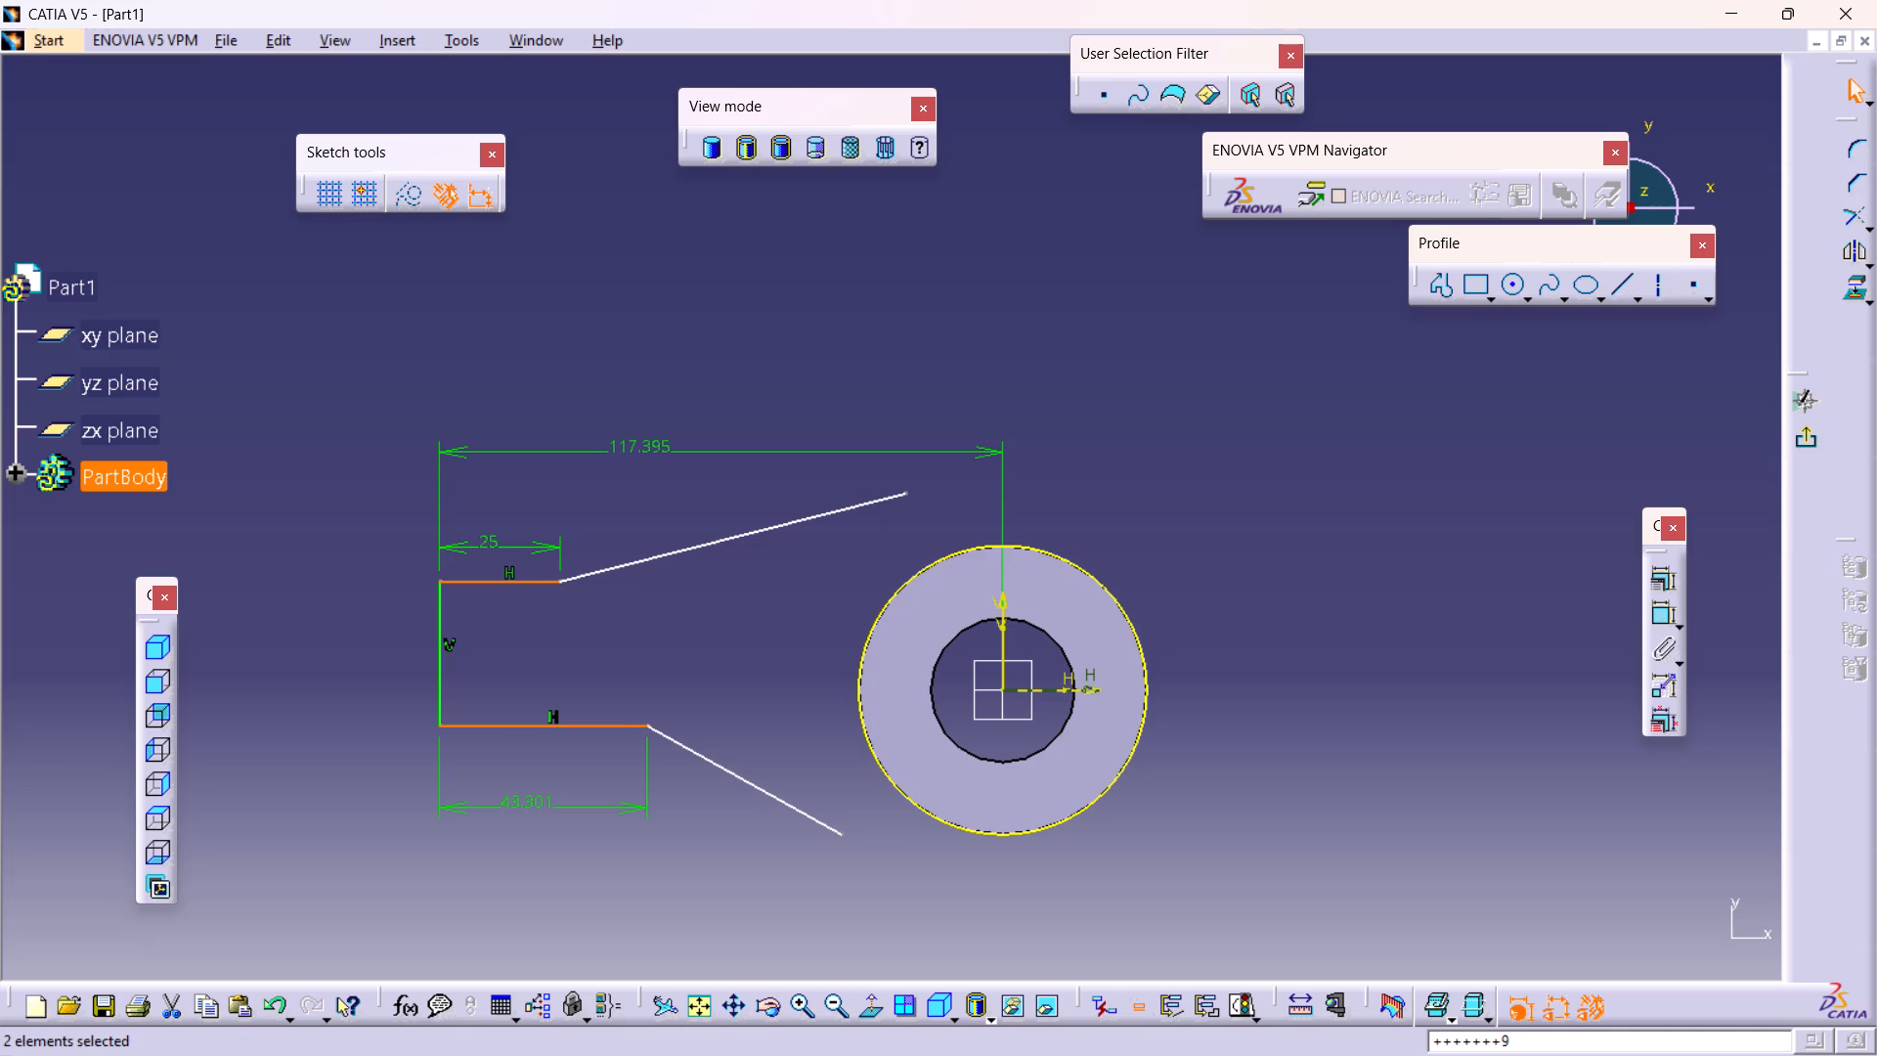
pyautogui.keyDown('ctrl'); pyautogui.click(1058, 690); pyautogui.keyUp('ctrl')
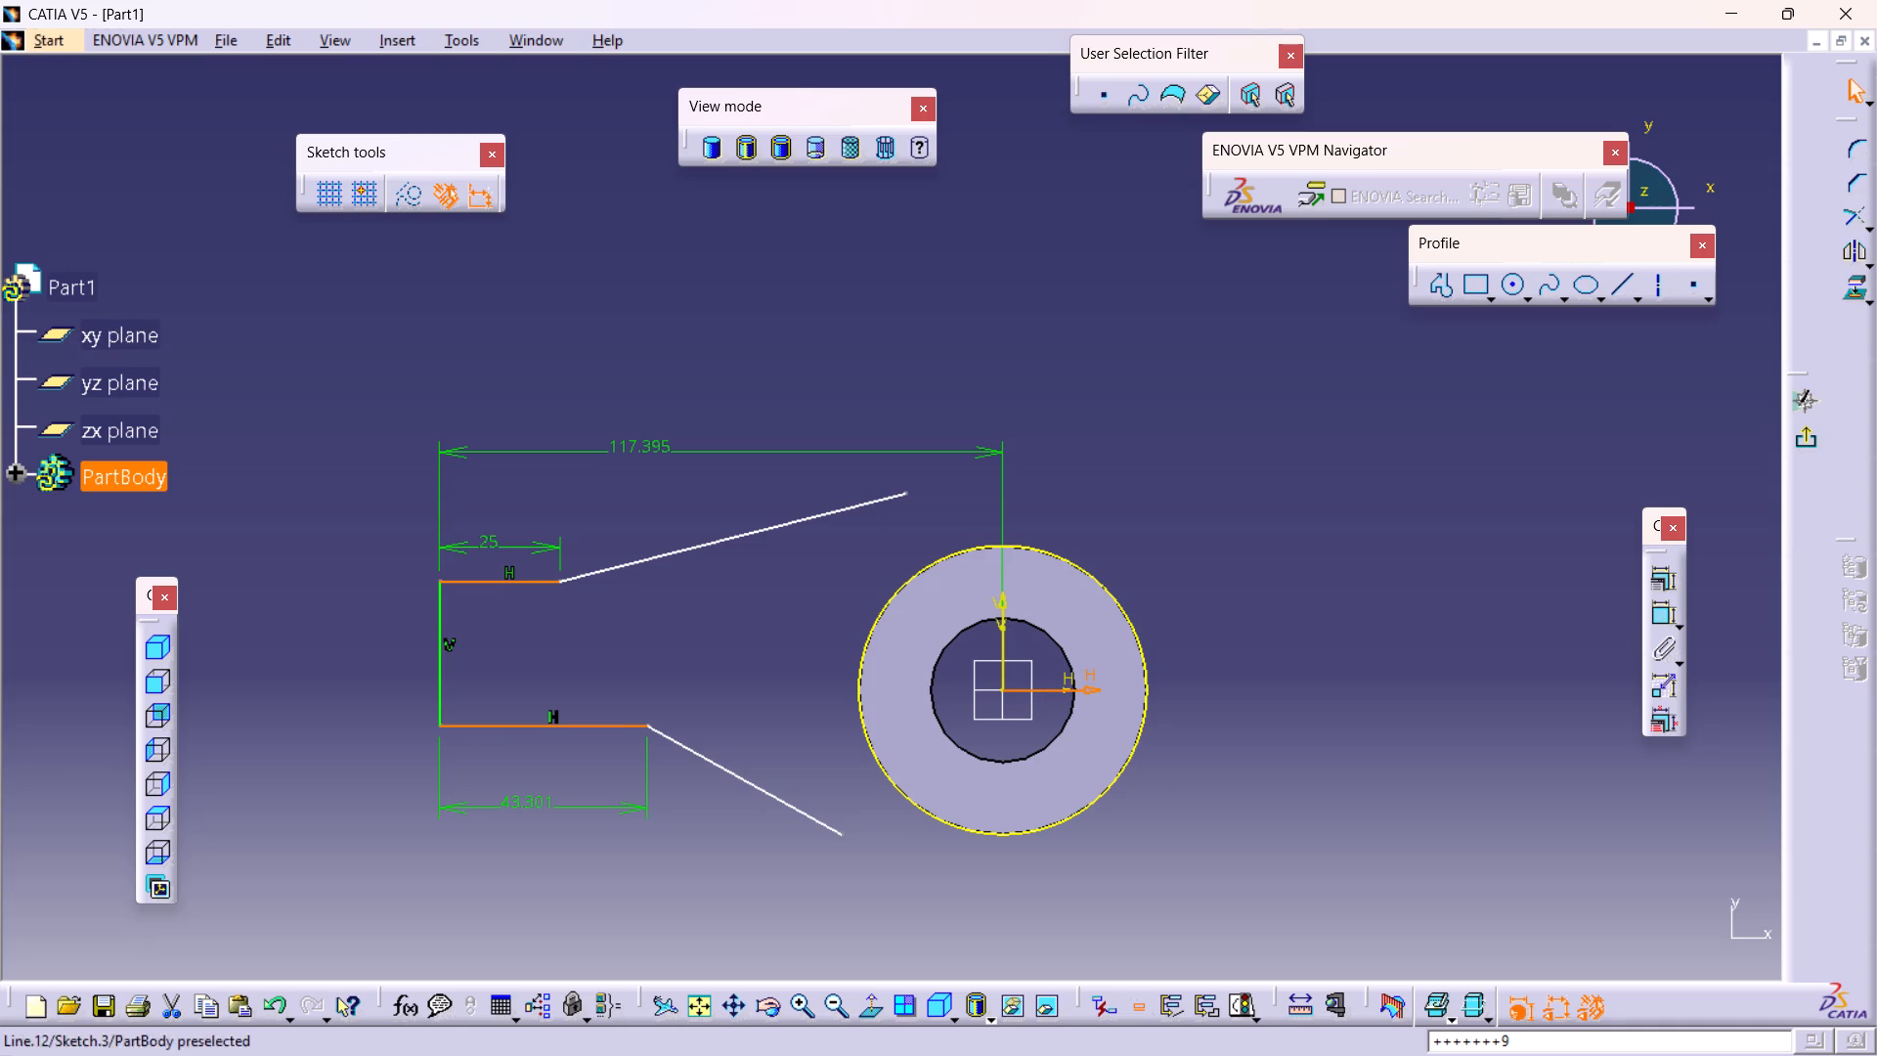
pyautogui.click(1663, 586)
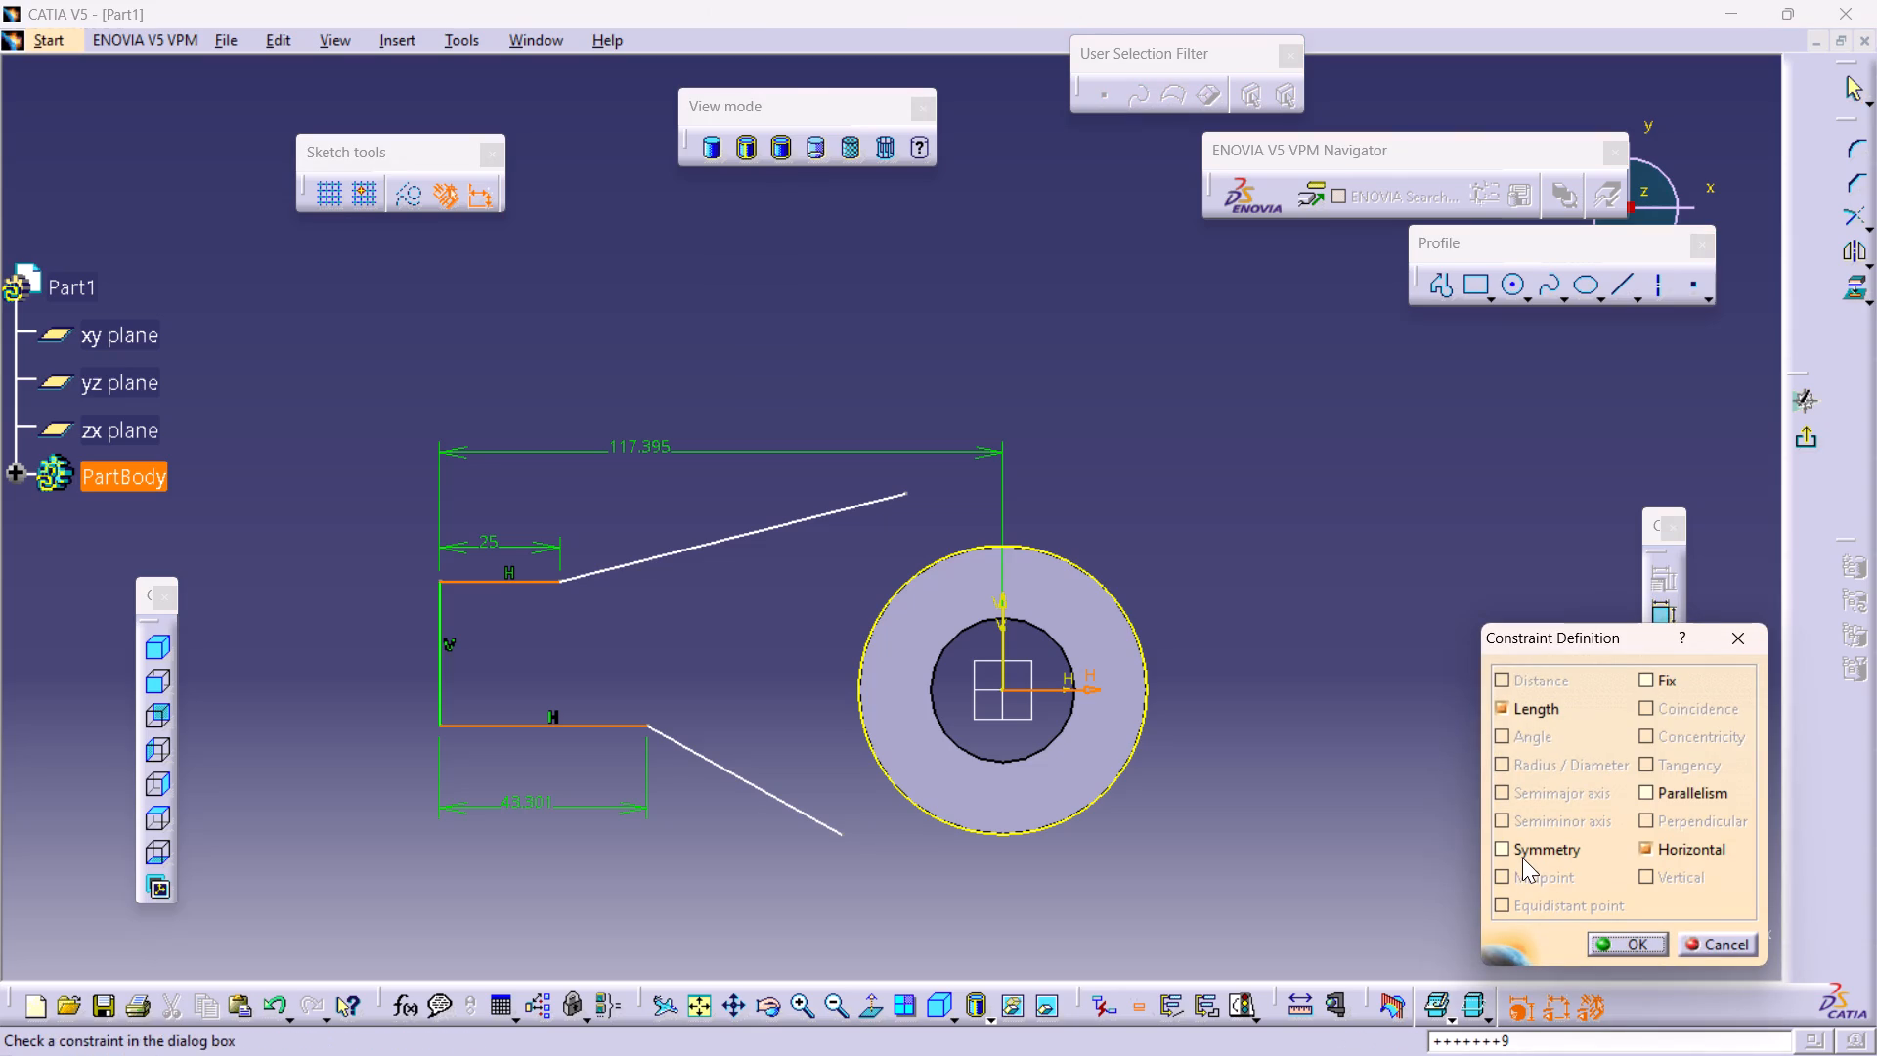
pyautogui.click(1525, 855)
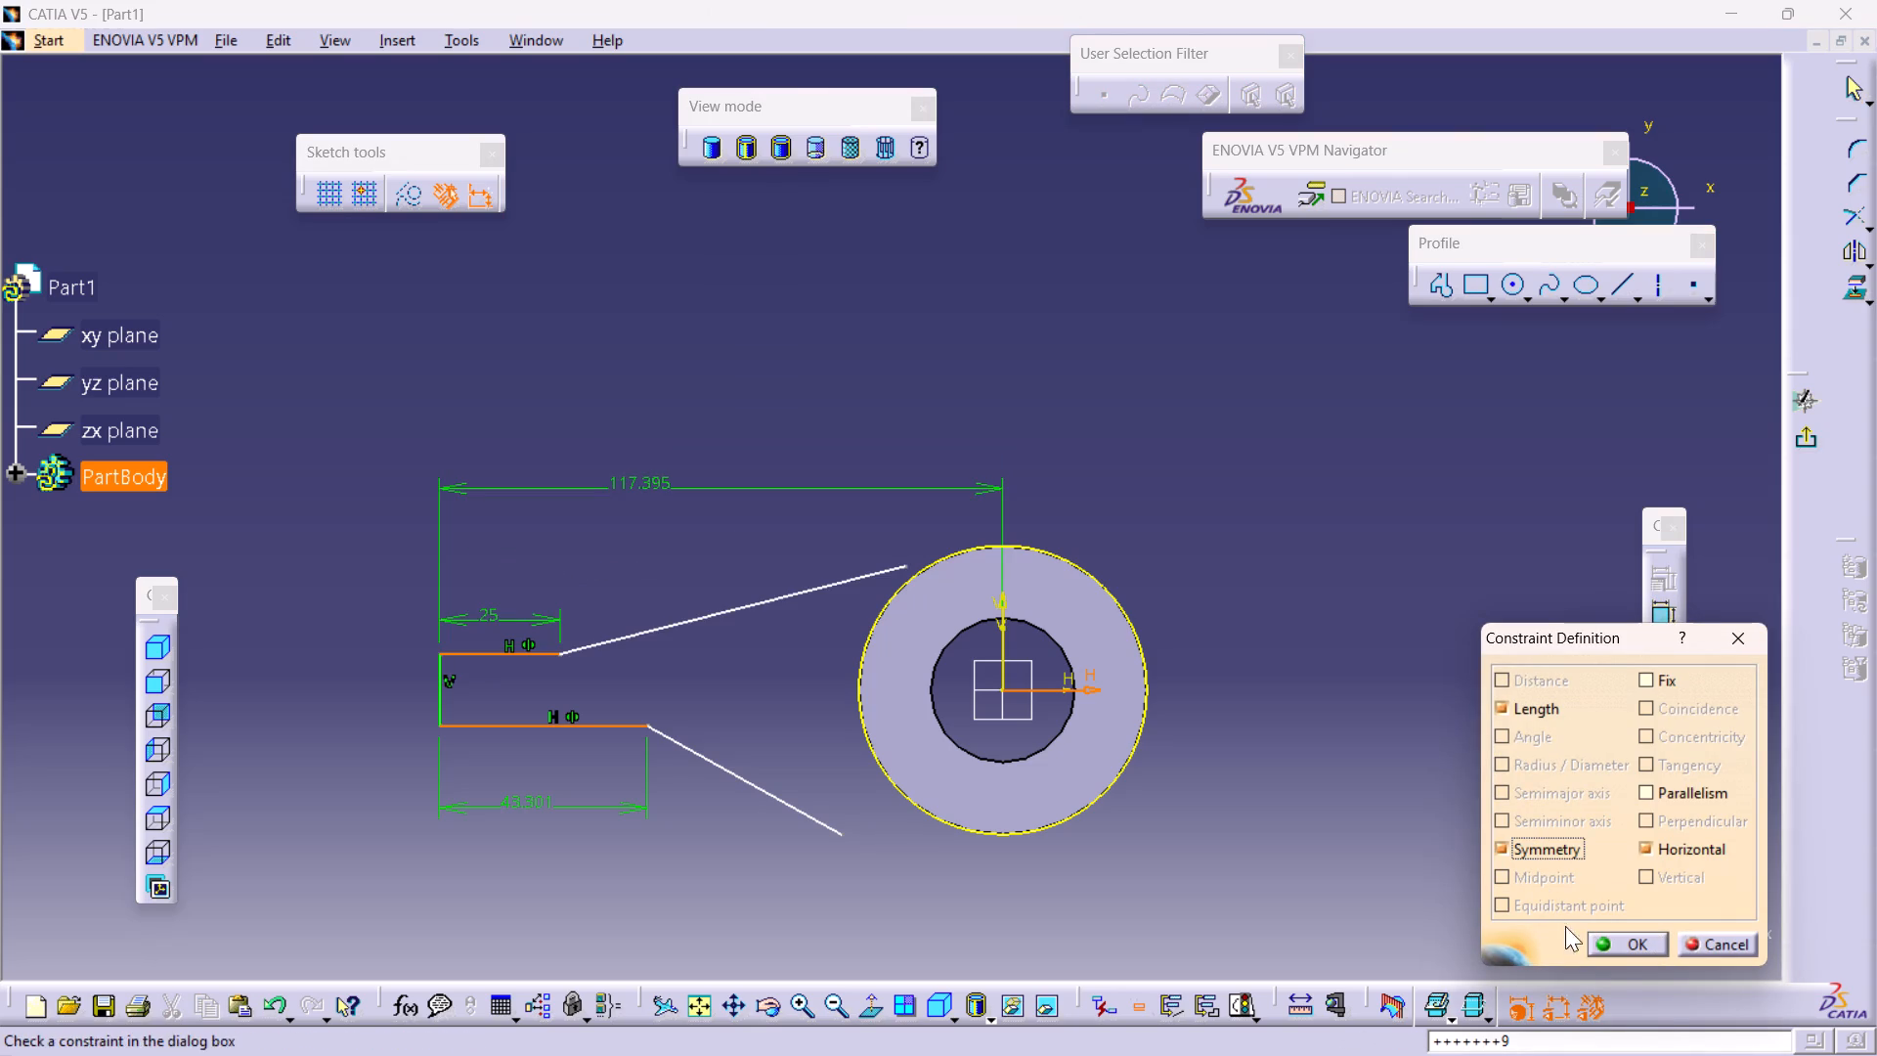
pyautogui.click(1643, 939)
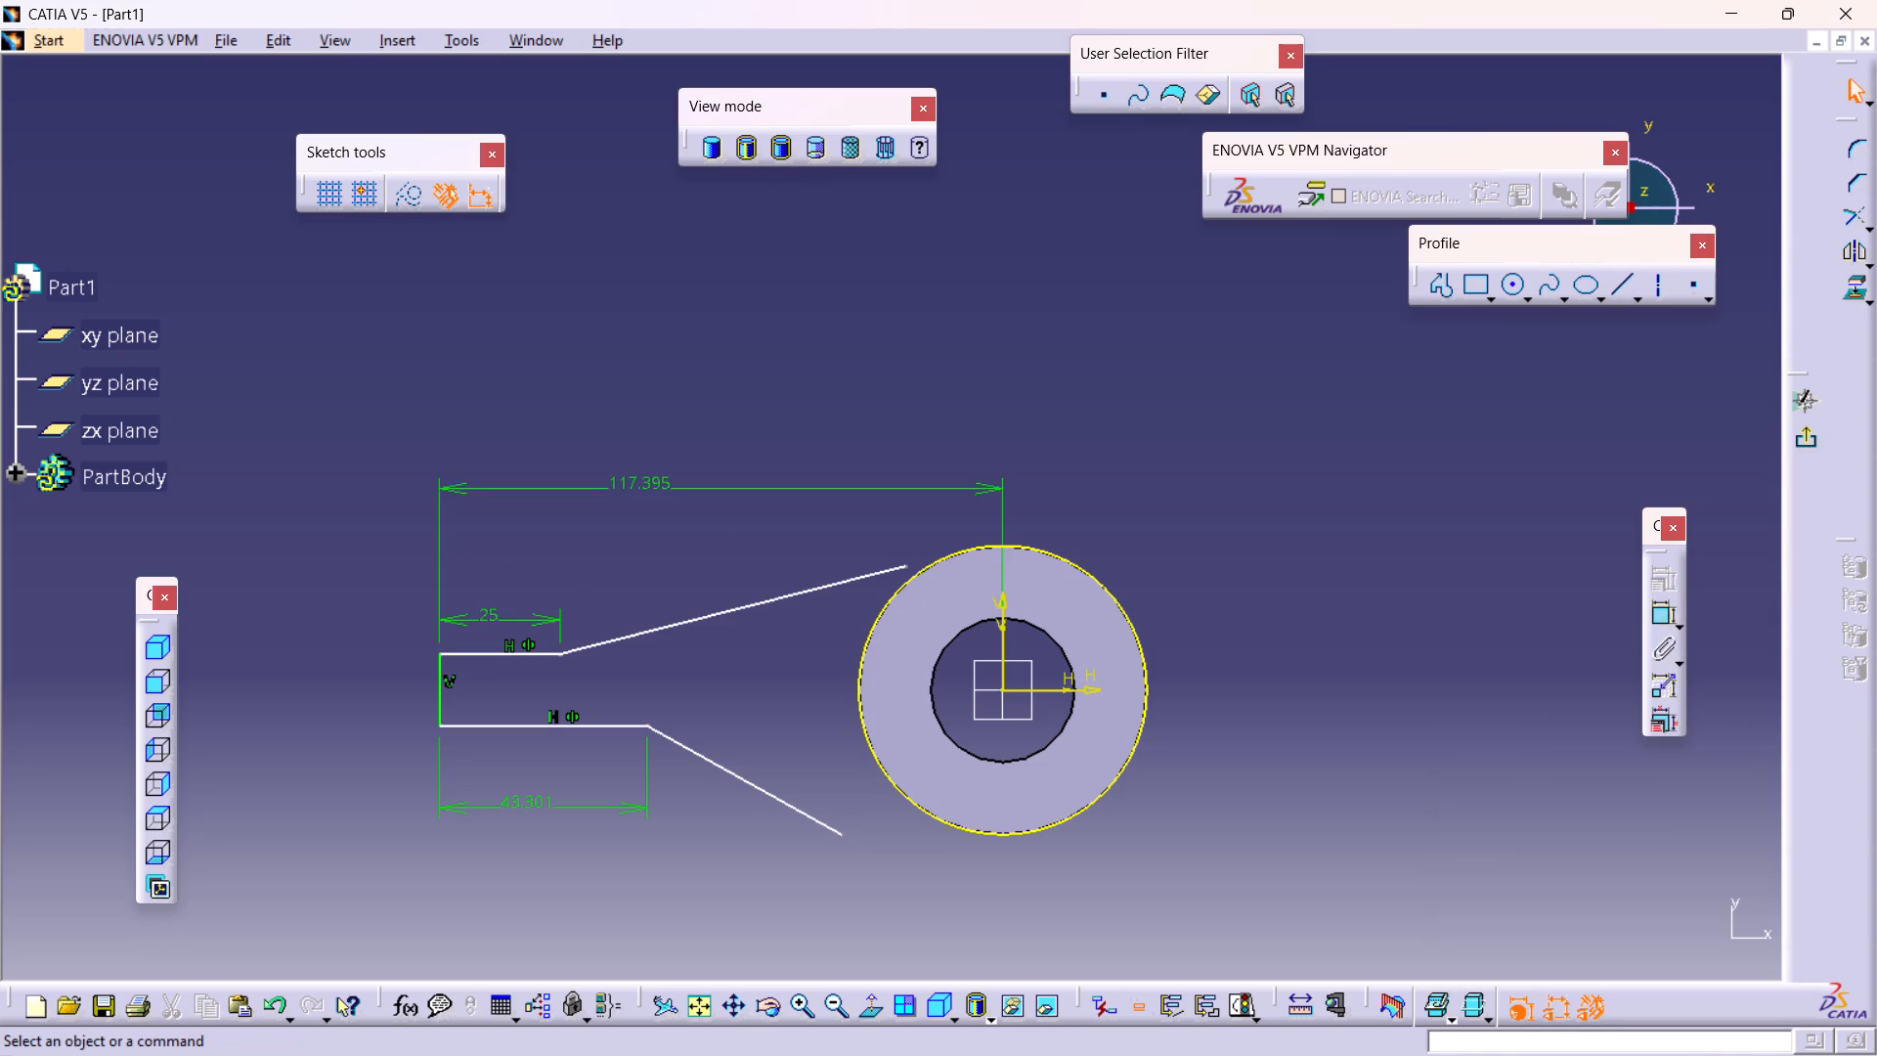
pyautogui.click(1402, 632)
# Move the arm's upper horizontal line upward, away from the horizontal axis, to widen the arm's end.
pyautogui.moveTo(489, 652); pyautogui.dragTo(537, 566)
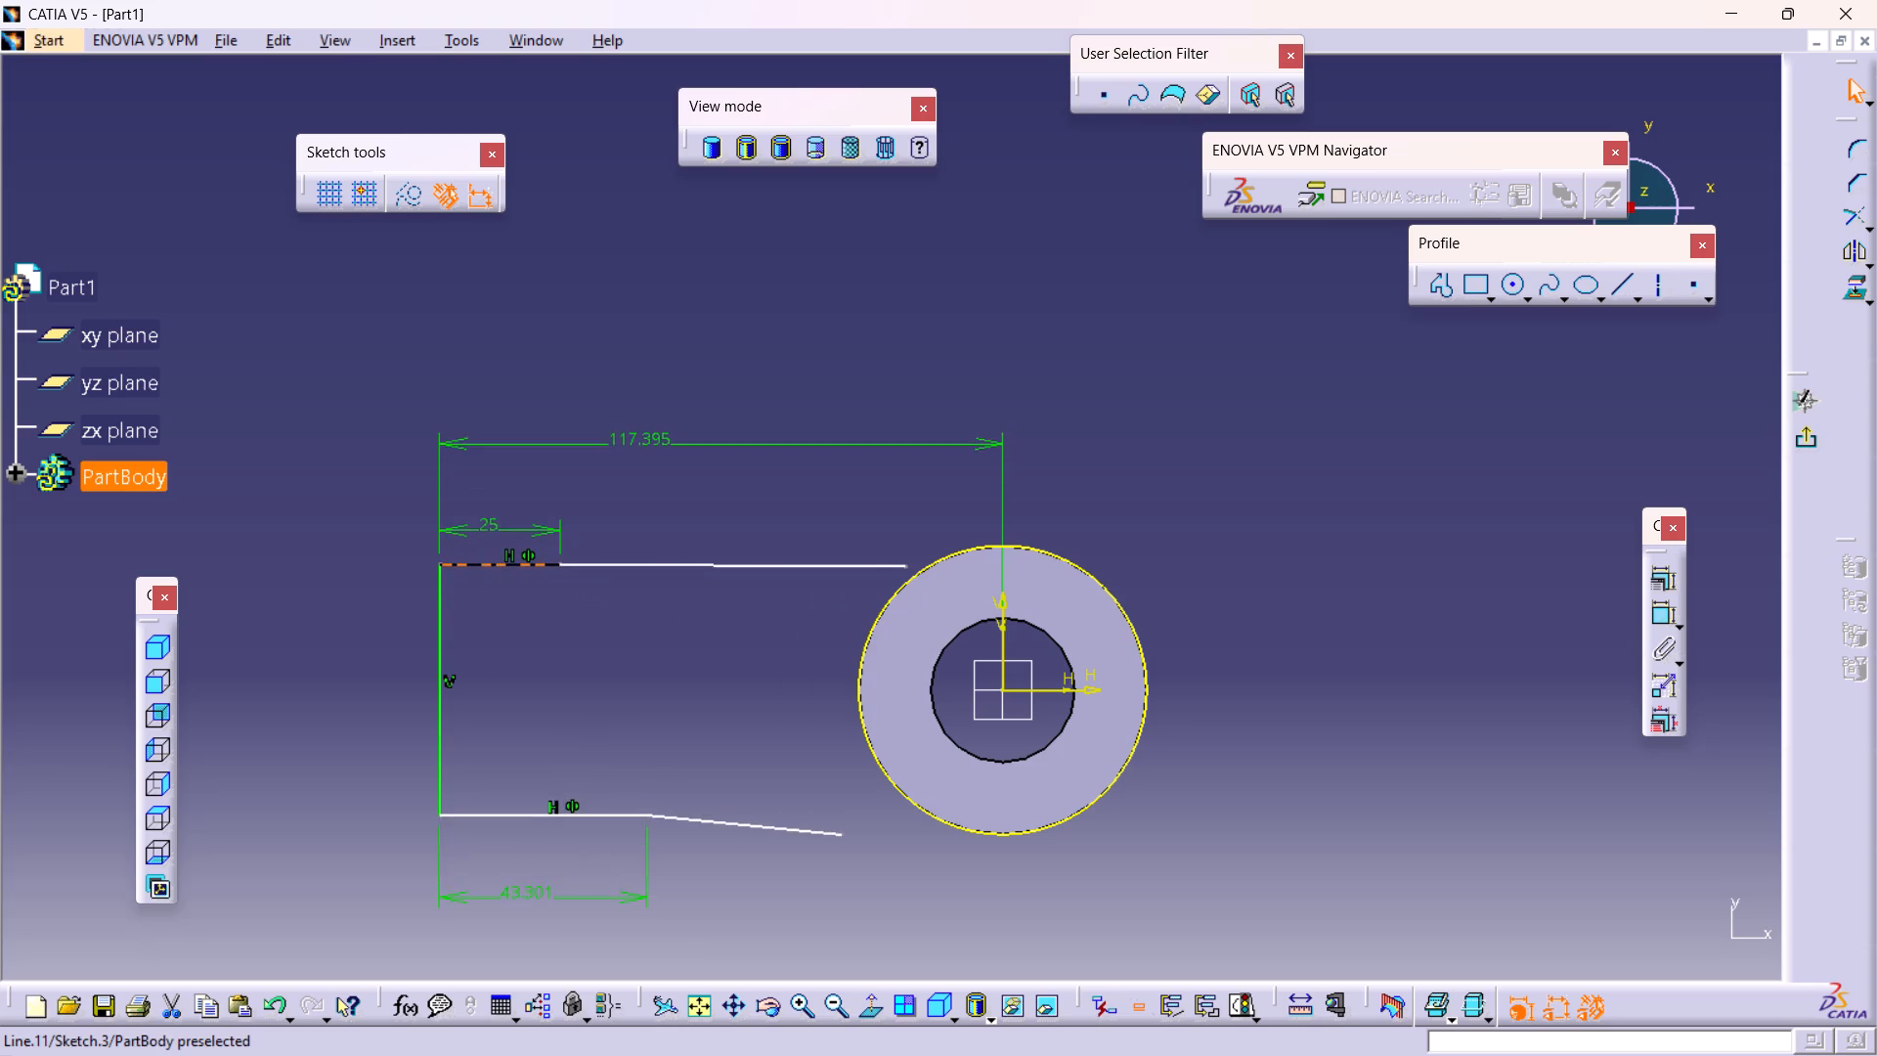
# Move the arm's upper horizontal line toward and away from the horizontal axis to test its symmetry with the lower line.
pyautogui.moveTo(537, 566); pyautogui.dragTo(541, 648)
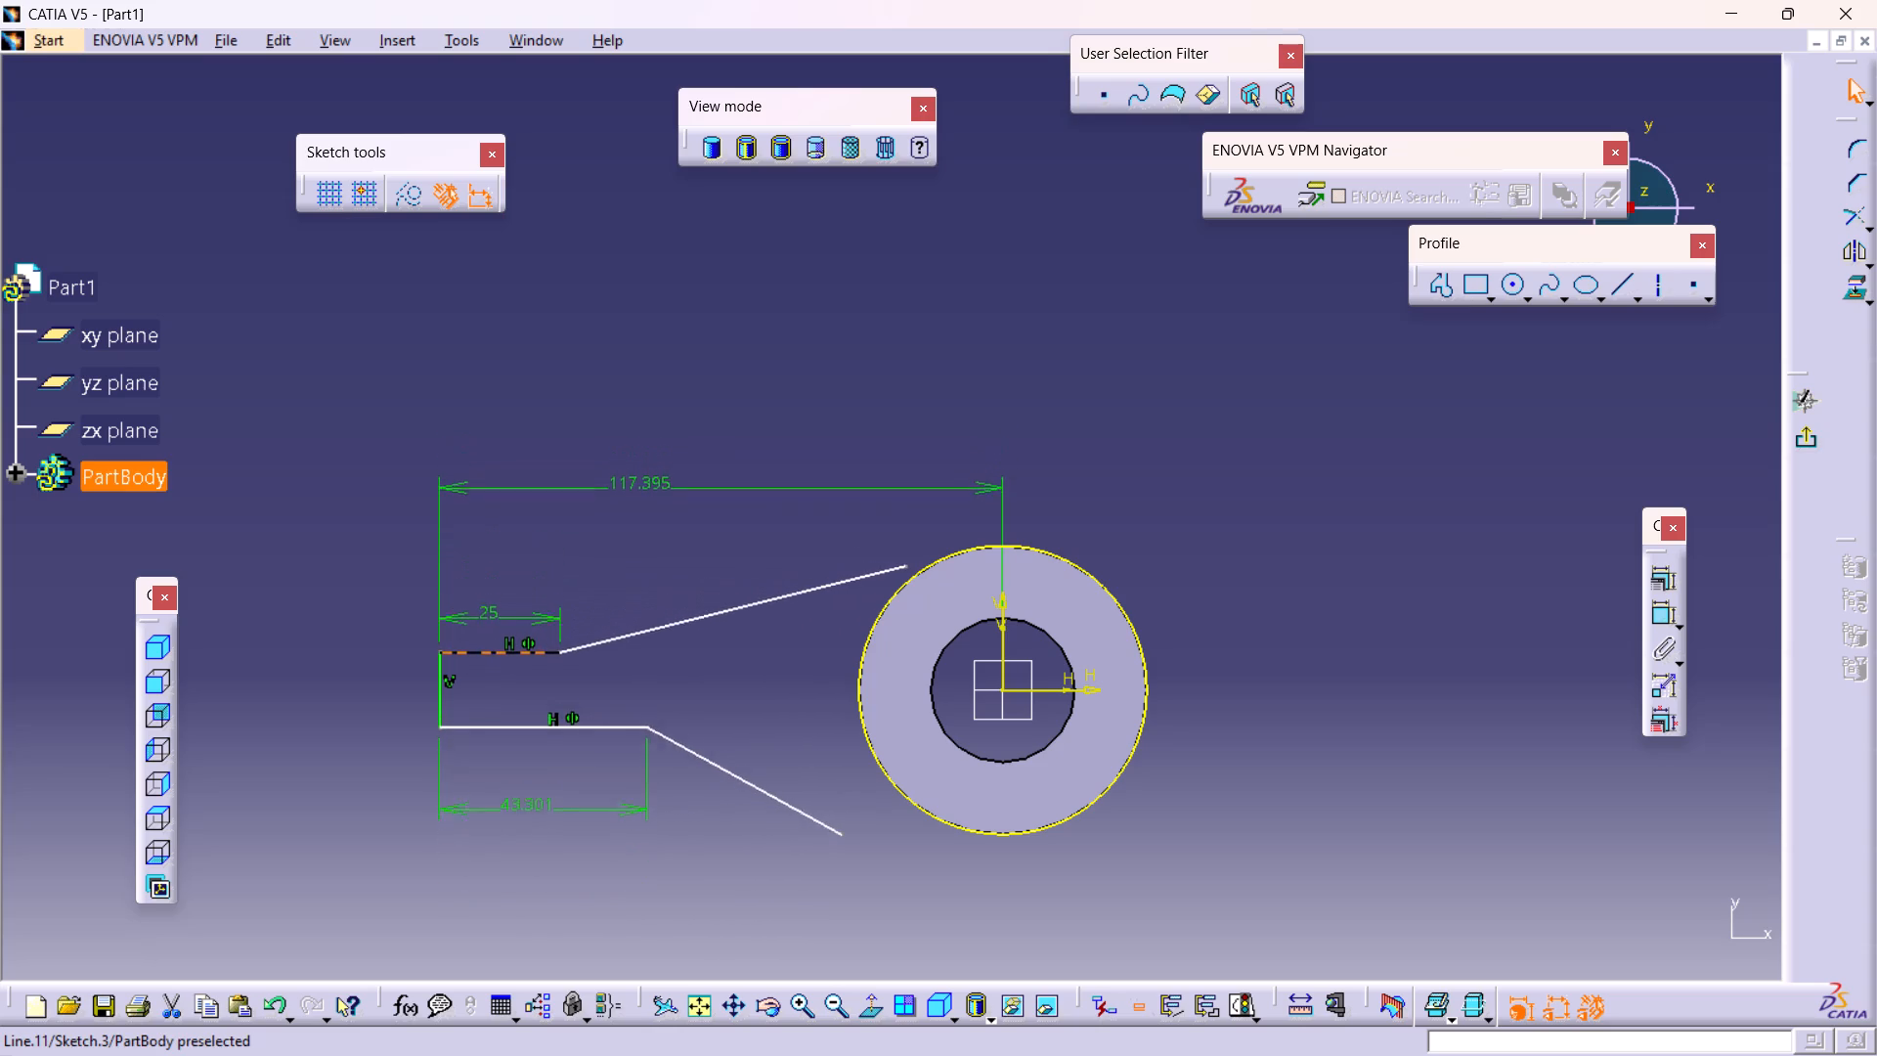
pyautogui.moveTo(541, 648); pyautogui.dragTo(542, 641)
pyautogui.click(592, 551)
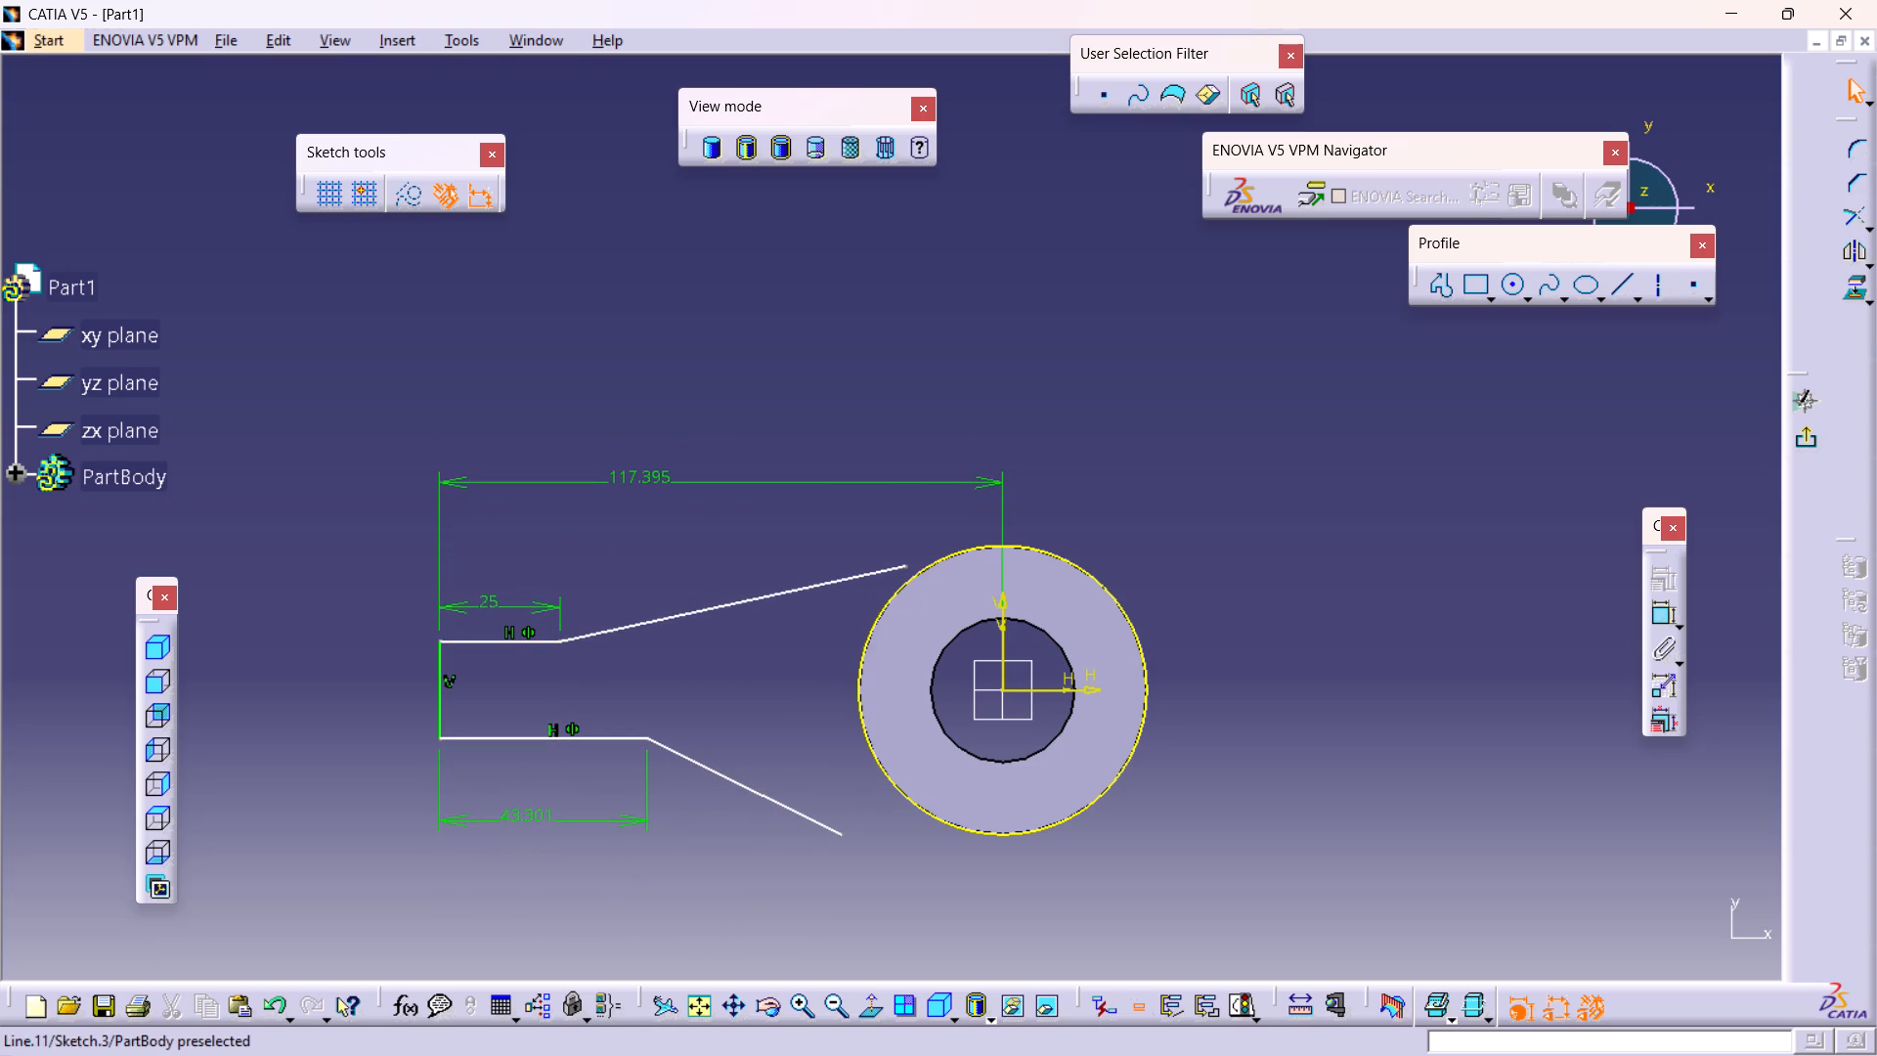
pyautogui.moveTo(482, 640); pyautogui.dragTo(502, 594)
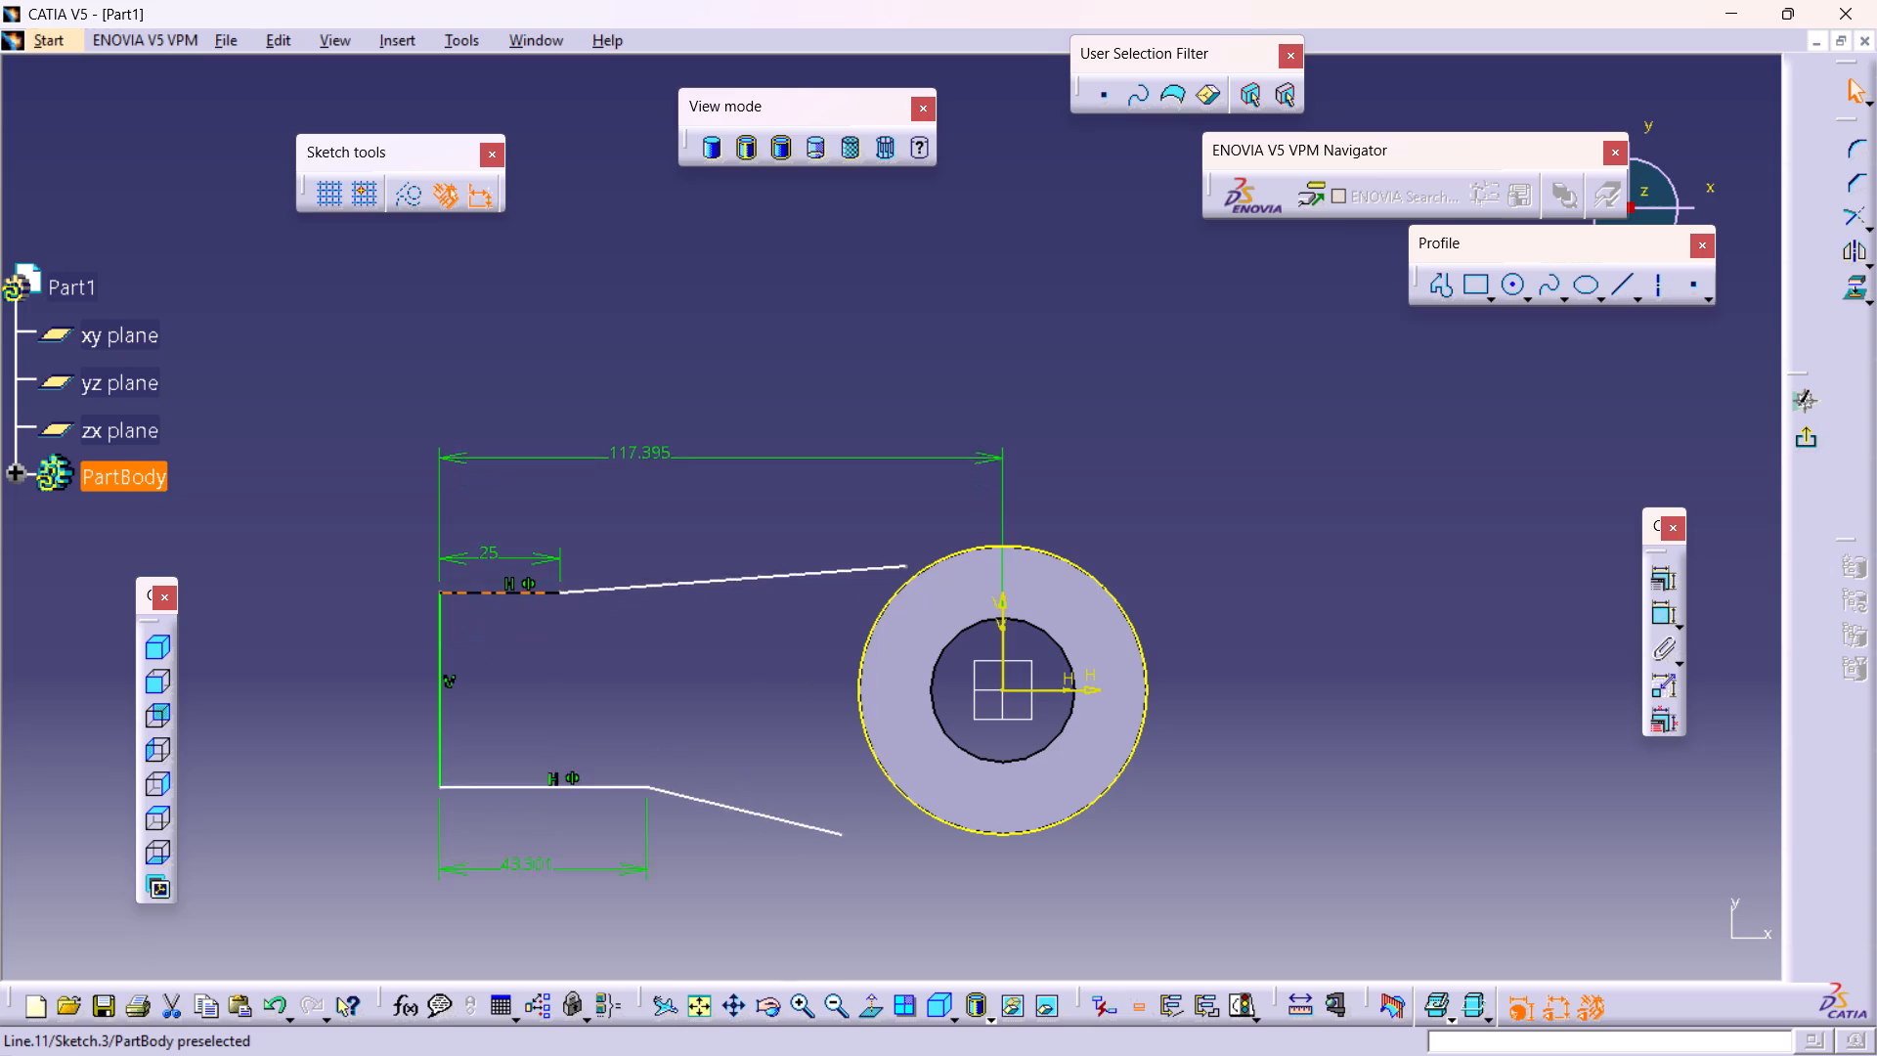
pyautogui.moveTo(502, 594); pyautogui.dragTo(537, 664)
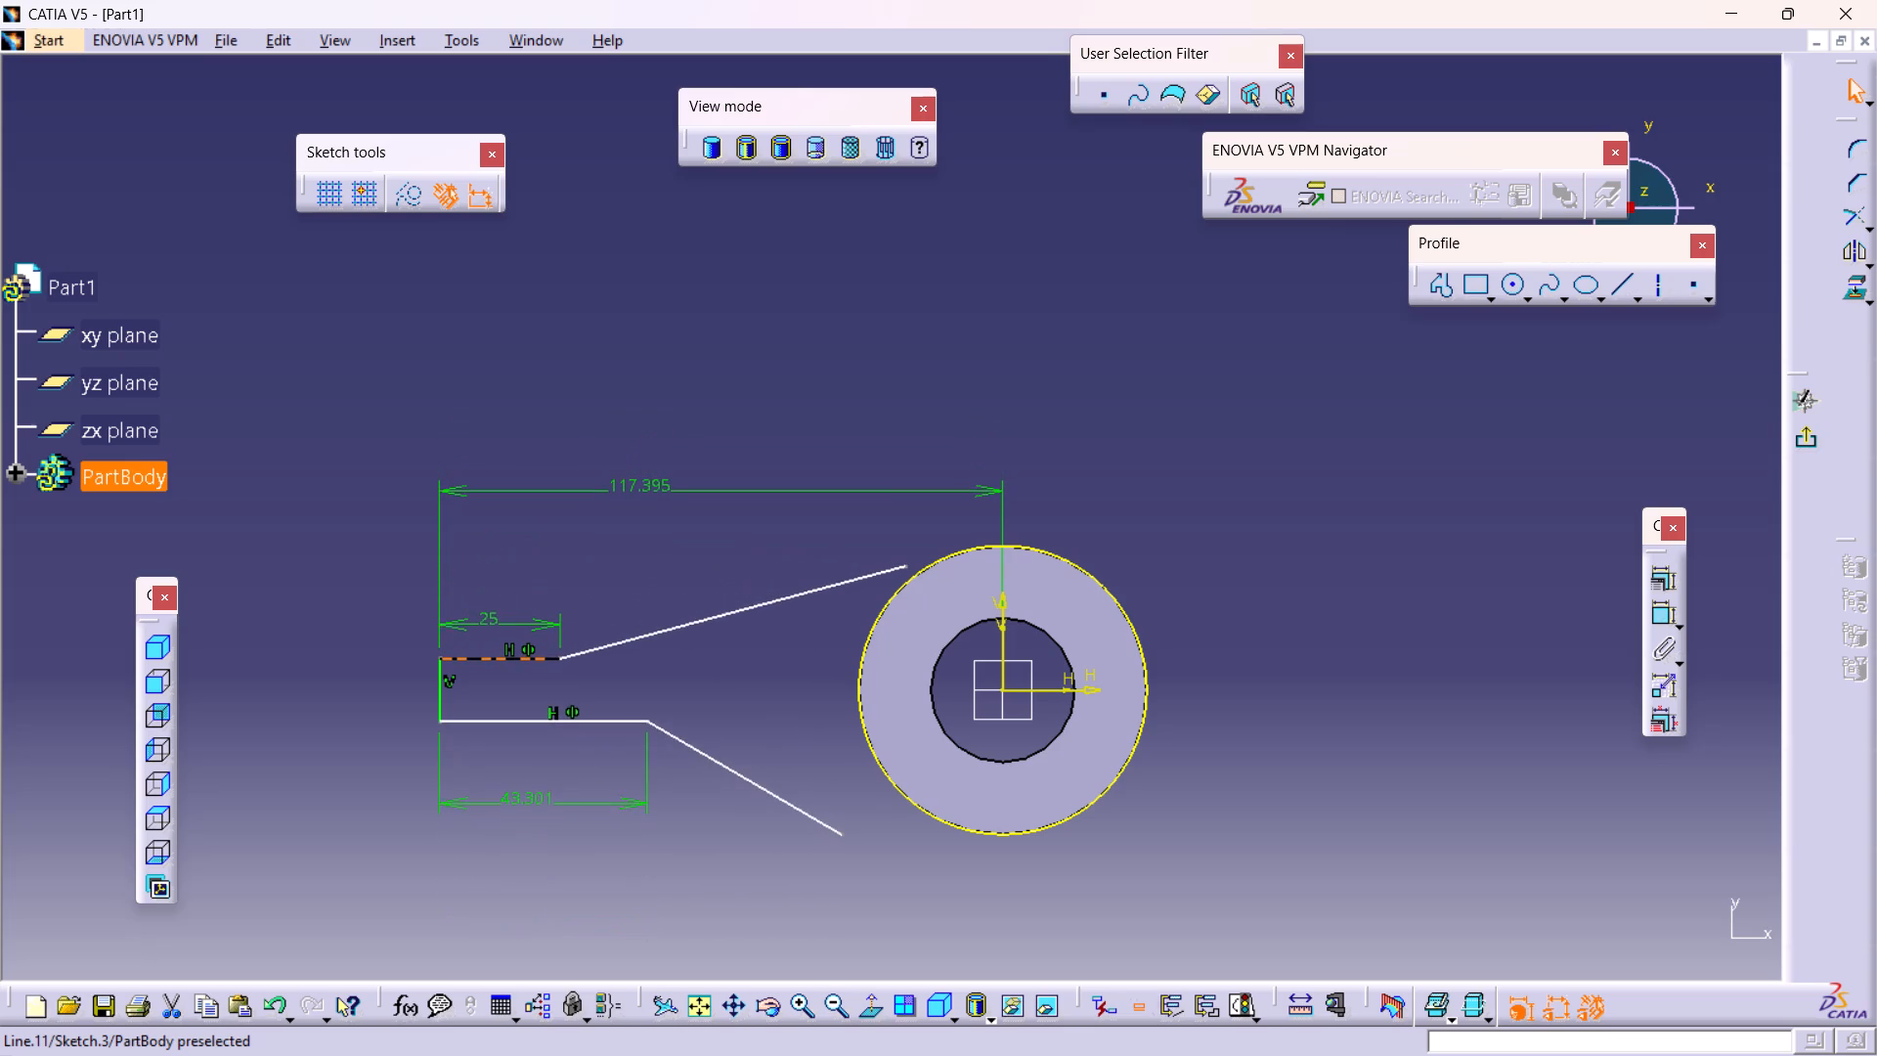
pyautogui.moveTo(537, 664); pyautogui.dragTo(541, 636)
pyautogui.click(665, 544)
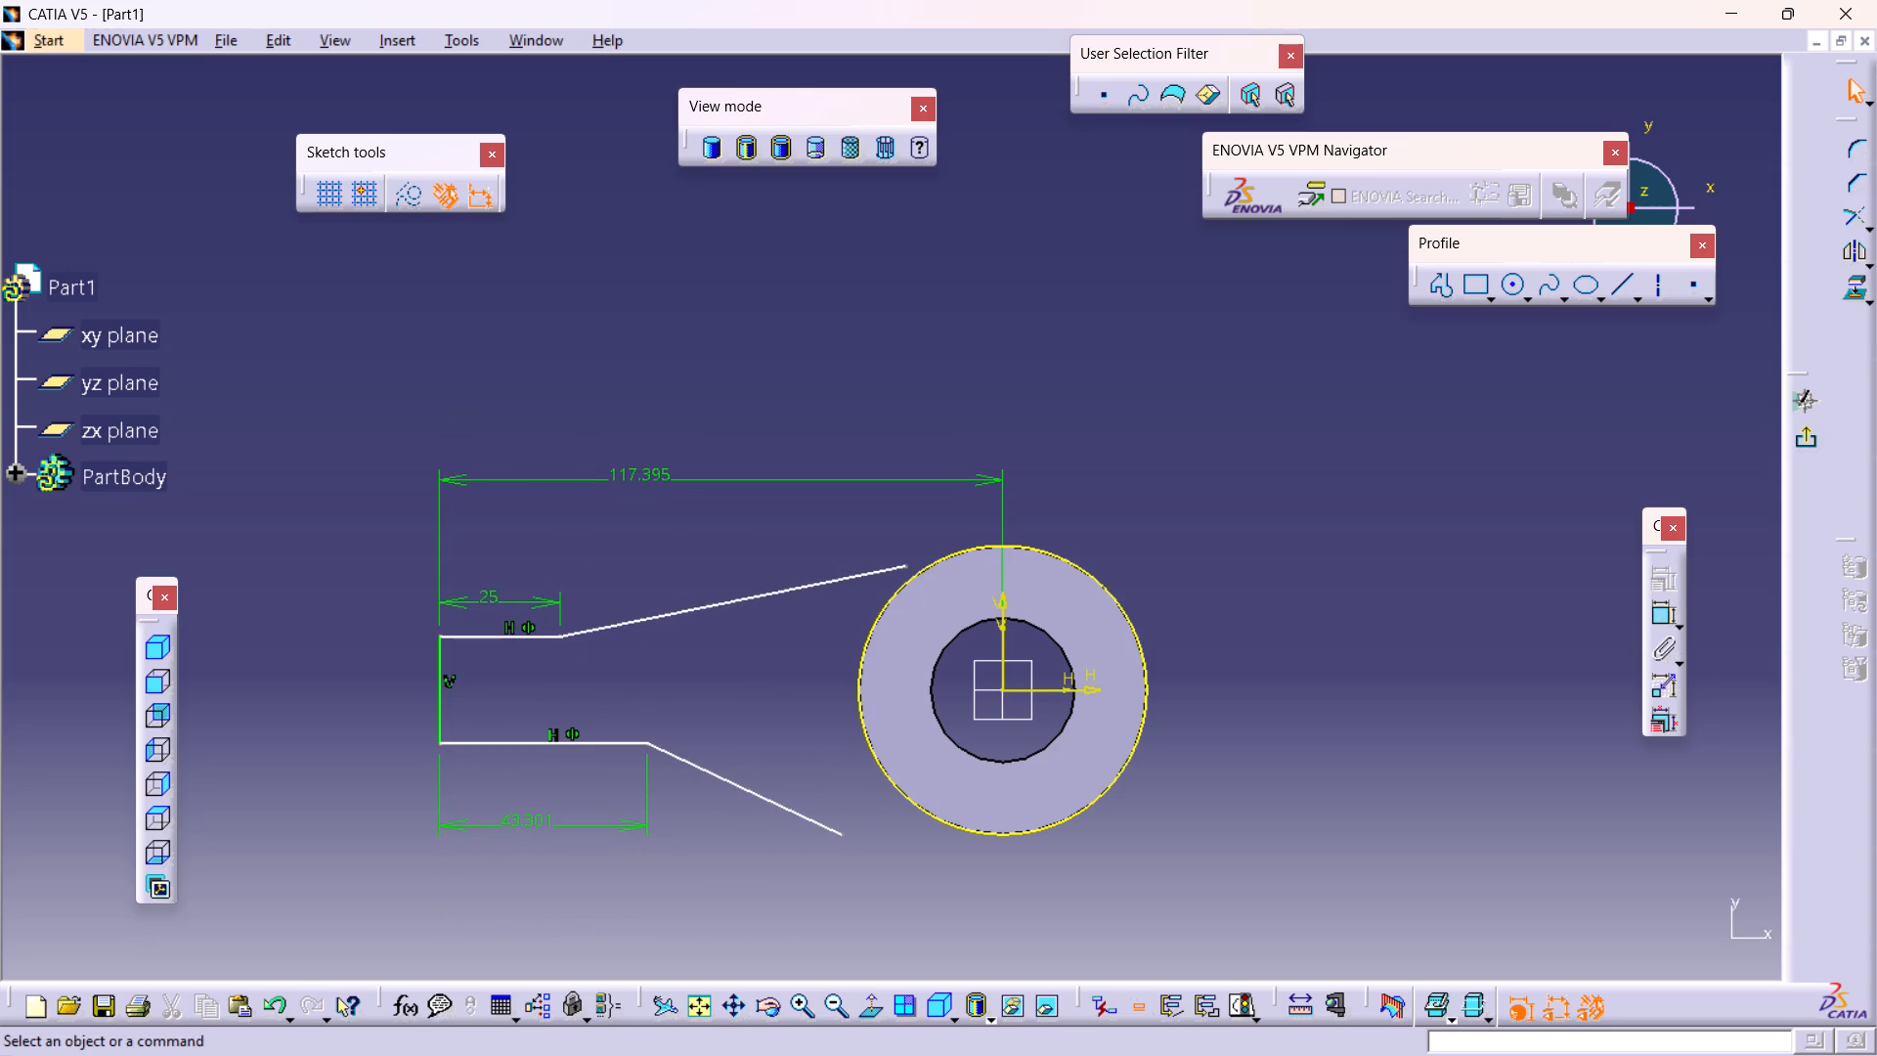
# Dimension the arm's vertical end line and set its length to 30 mm.
pyautogui.click(1671, 629)
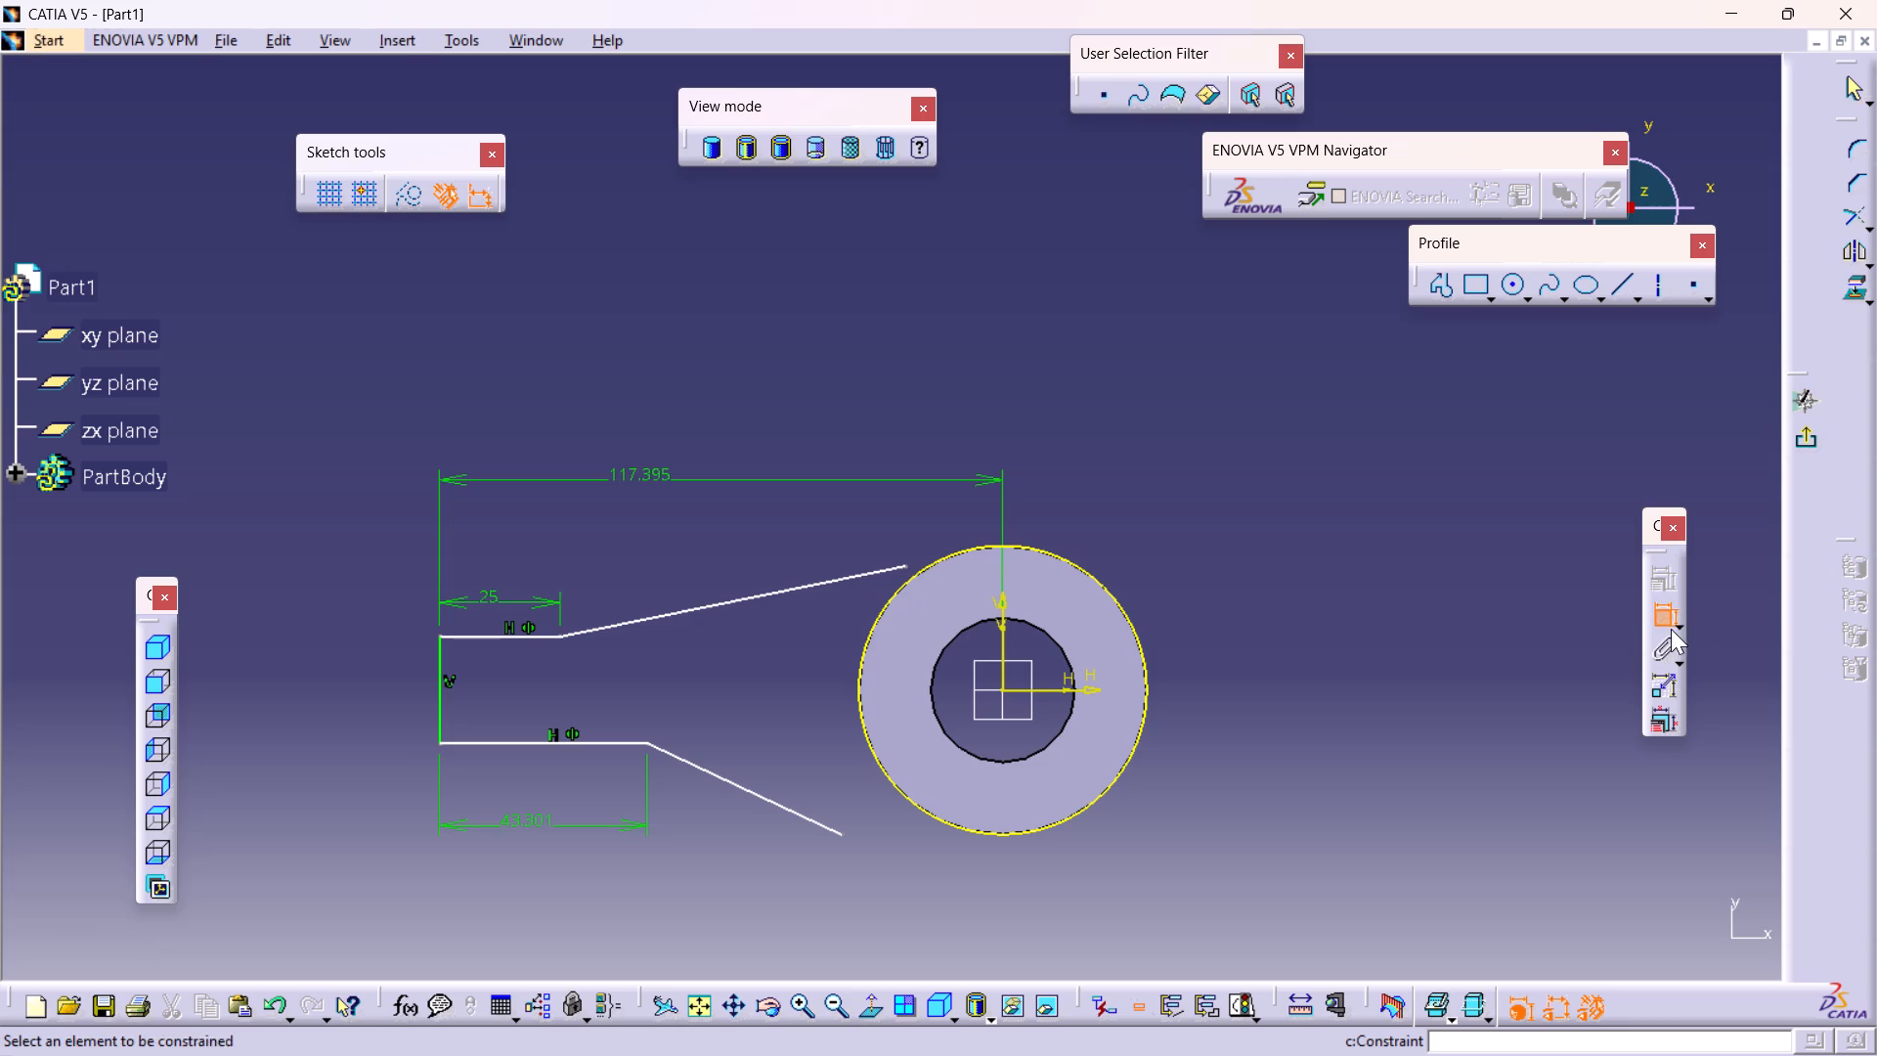
pyautogui.click(436, 712)
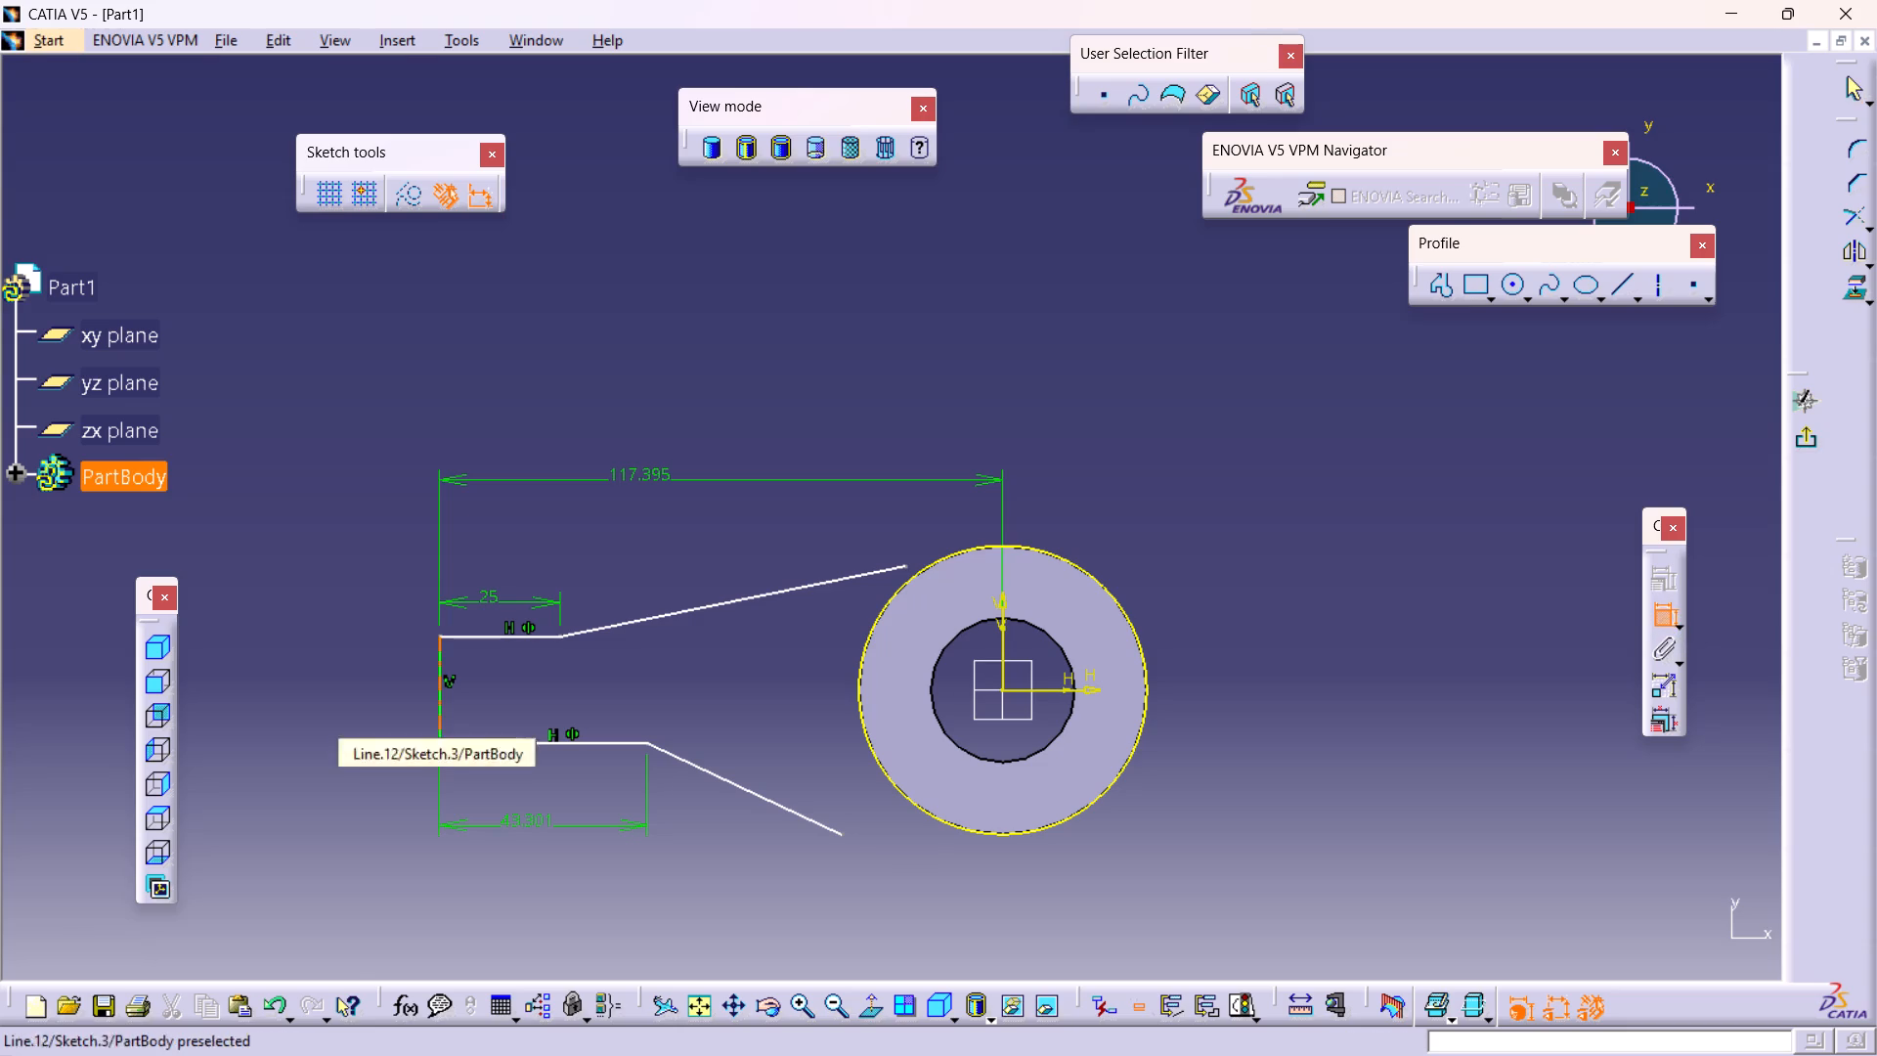
pyautogui.click(365, 678)
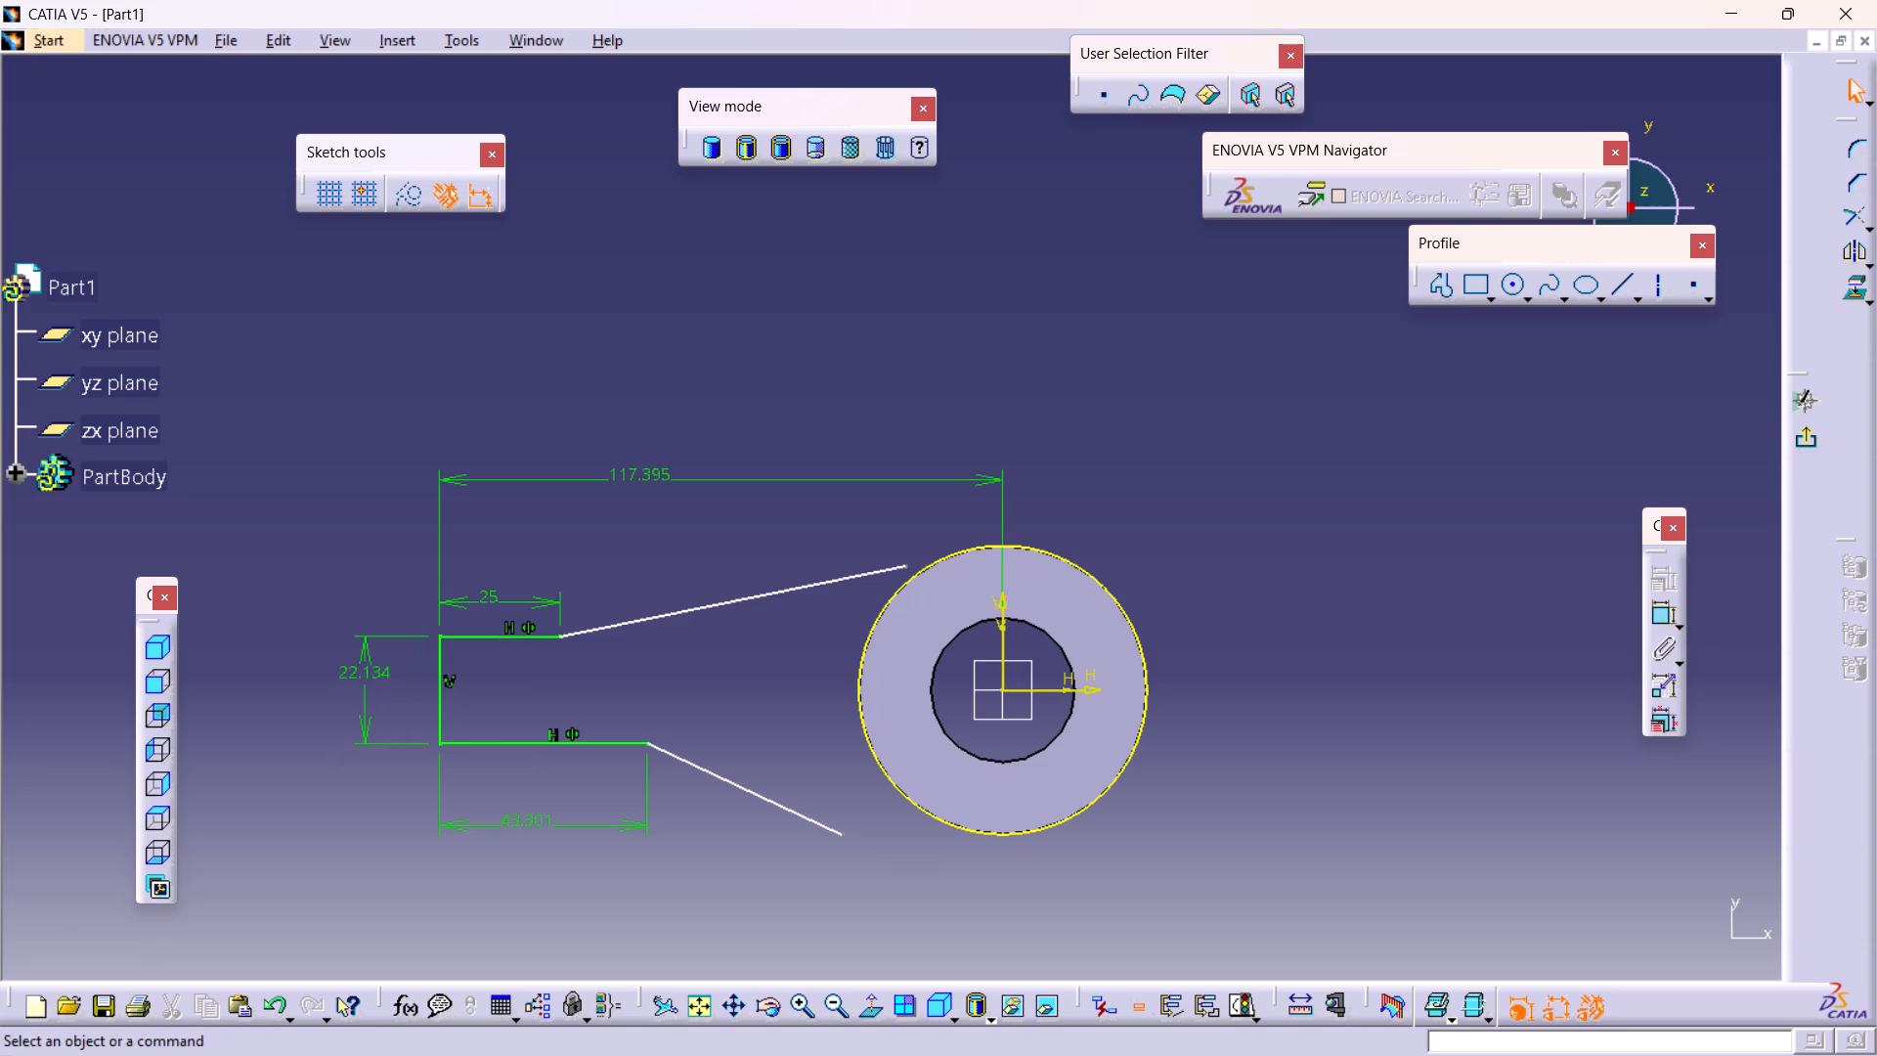
pyautogui.doubleClick(373, 663)
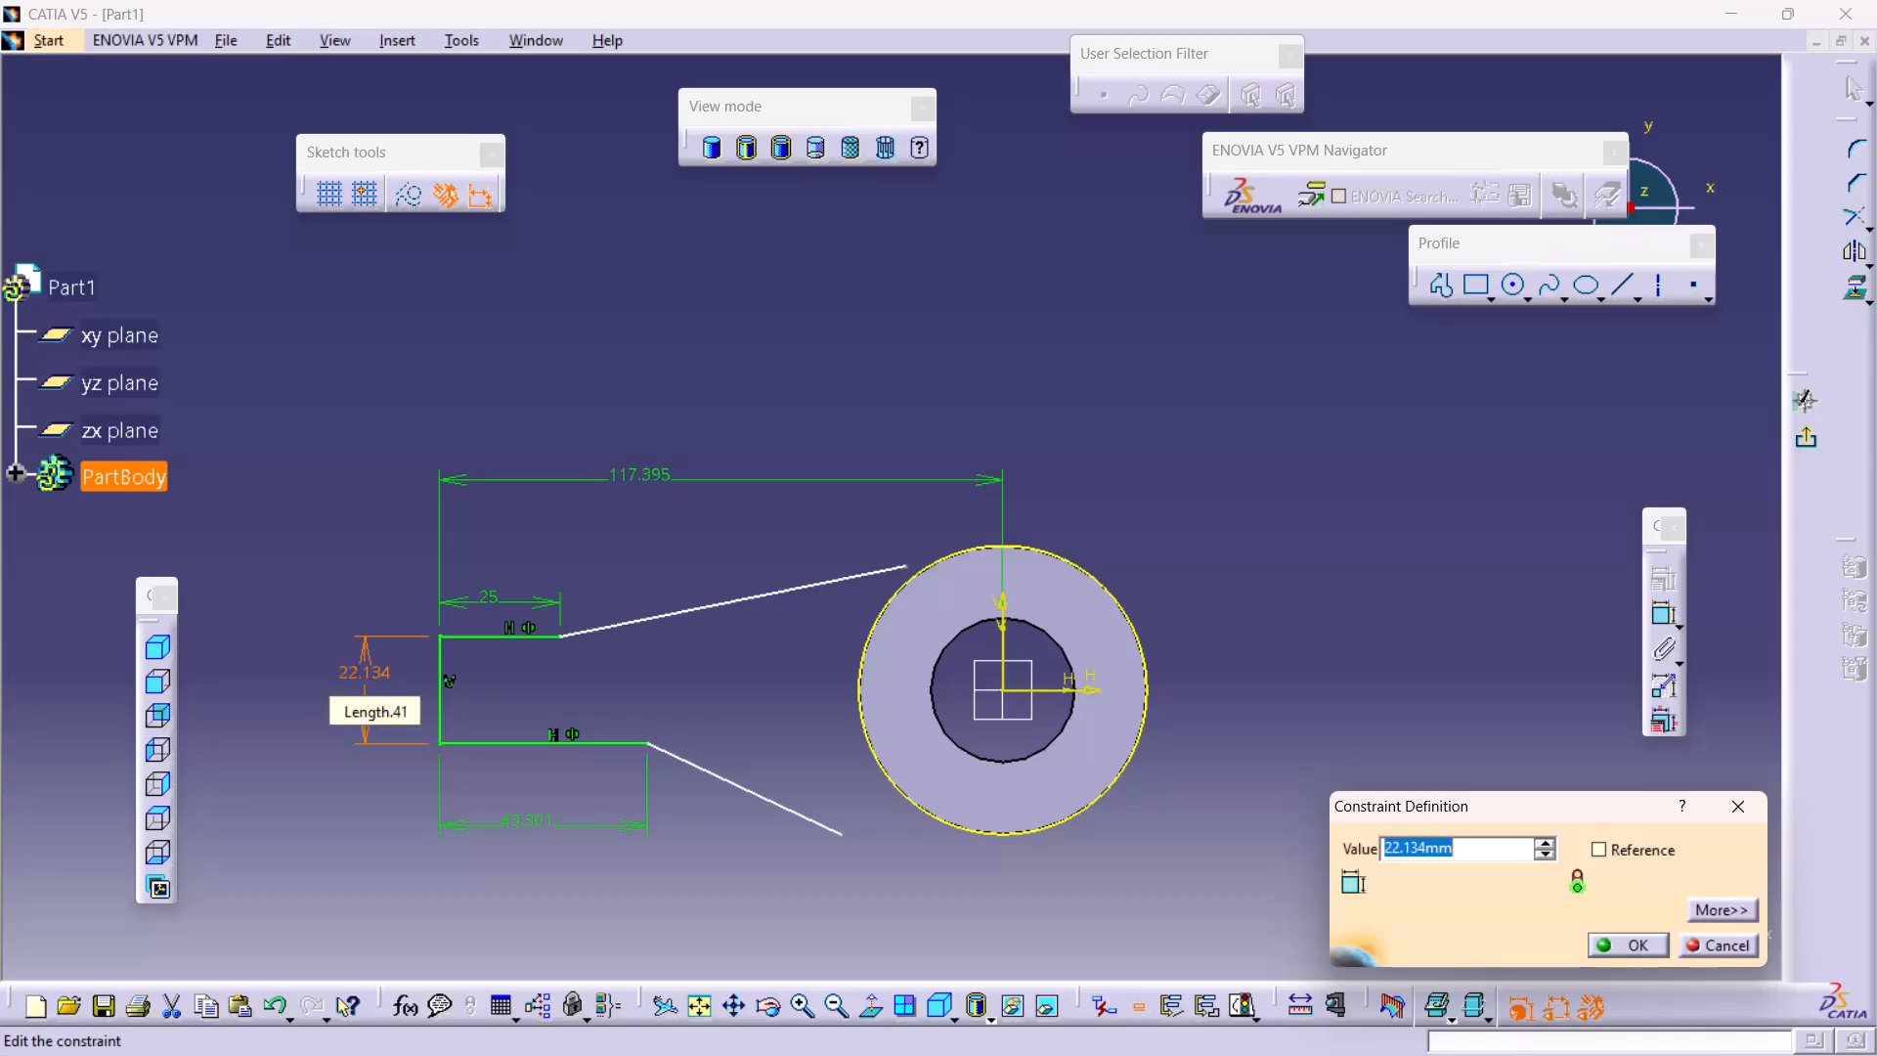
pyautogui.write('30')
pyautogui.press('Return')
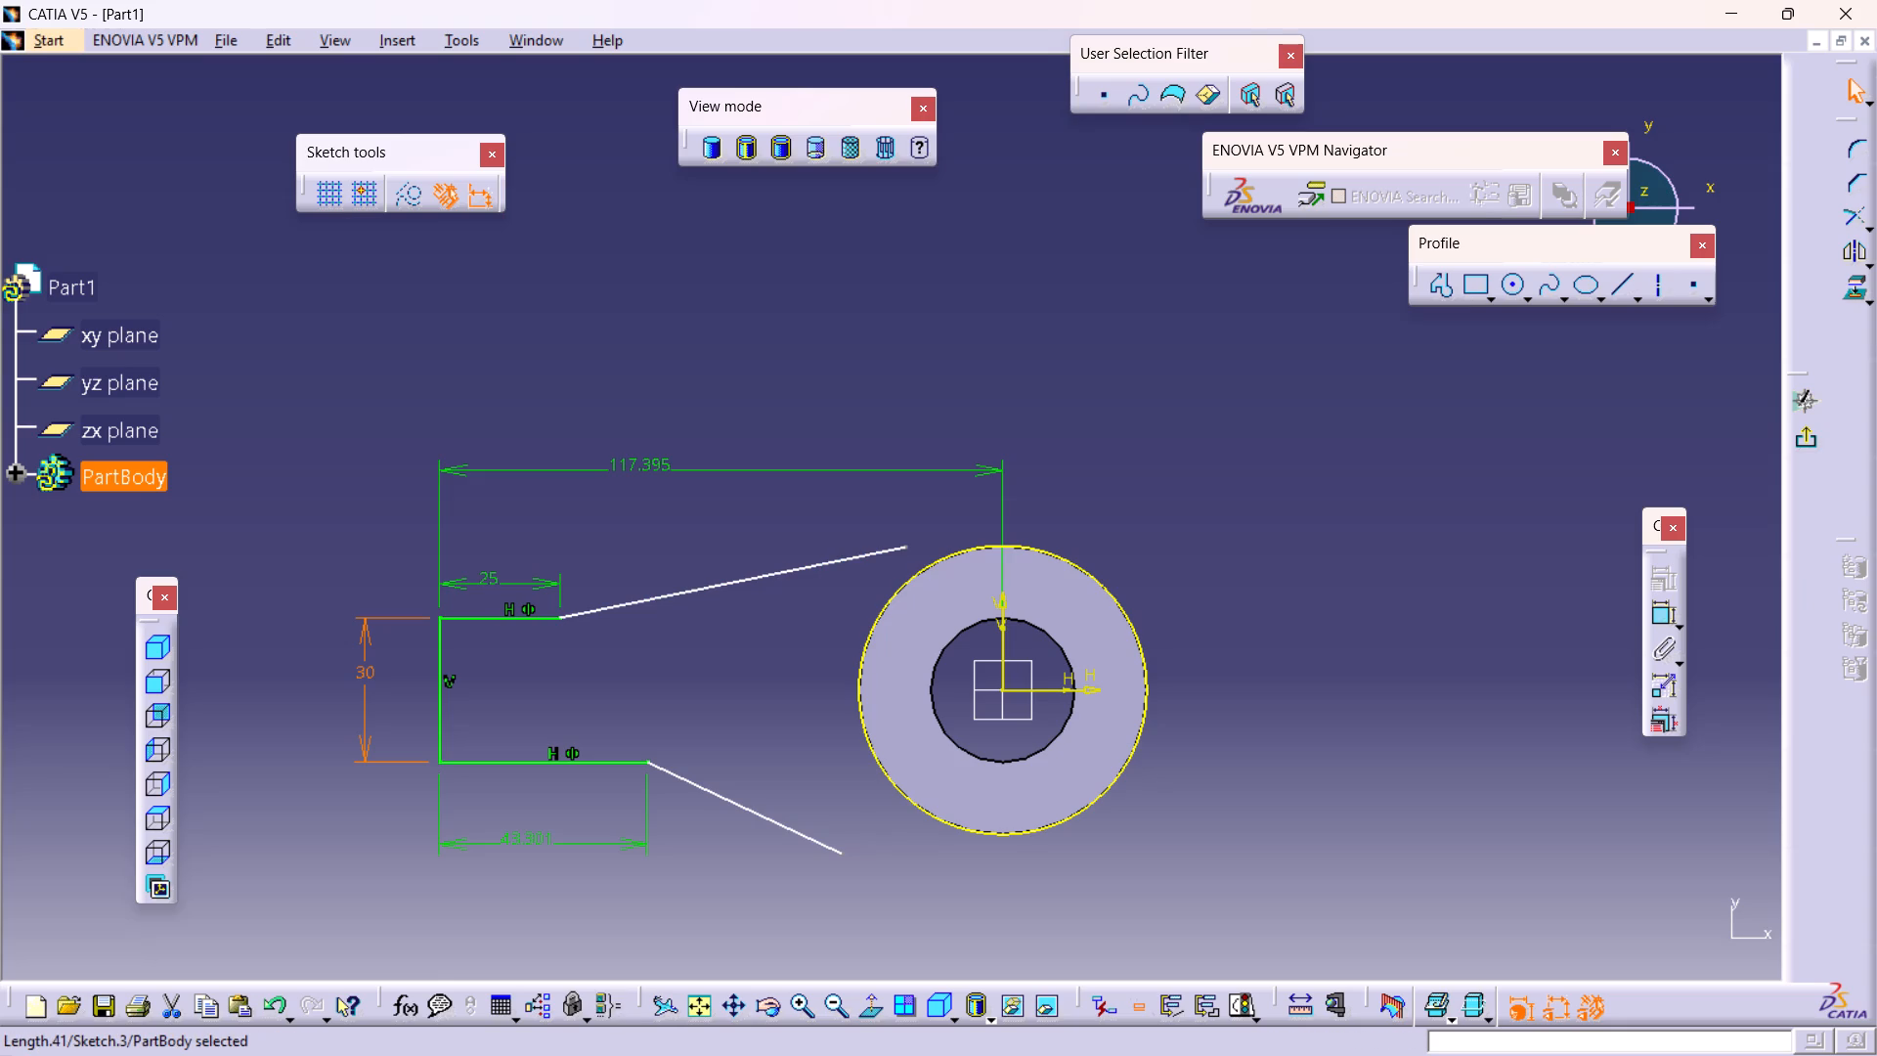
# Set the length of the arm's lower horizontal line to 25 mm.
pyautogui.doubleClick(525, 844)
pyautogui.write('25')
pyautogui.press('Return')
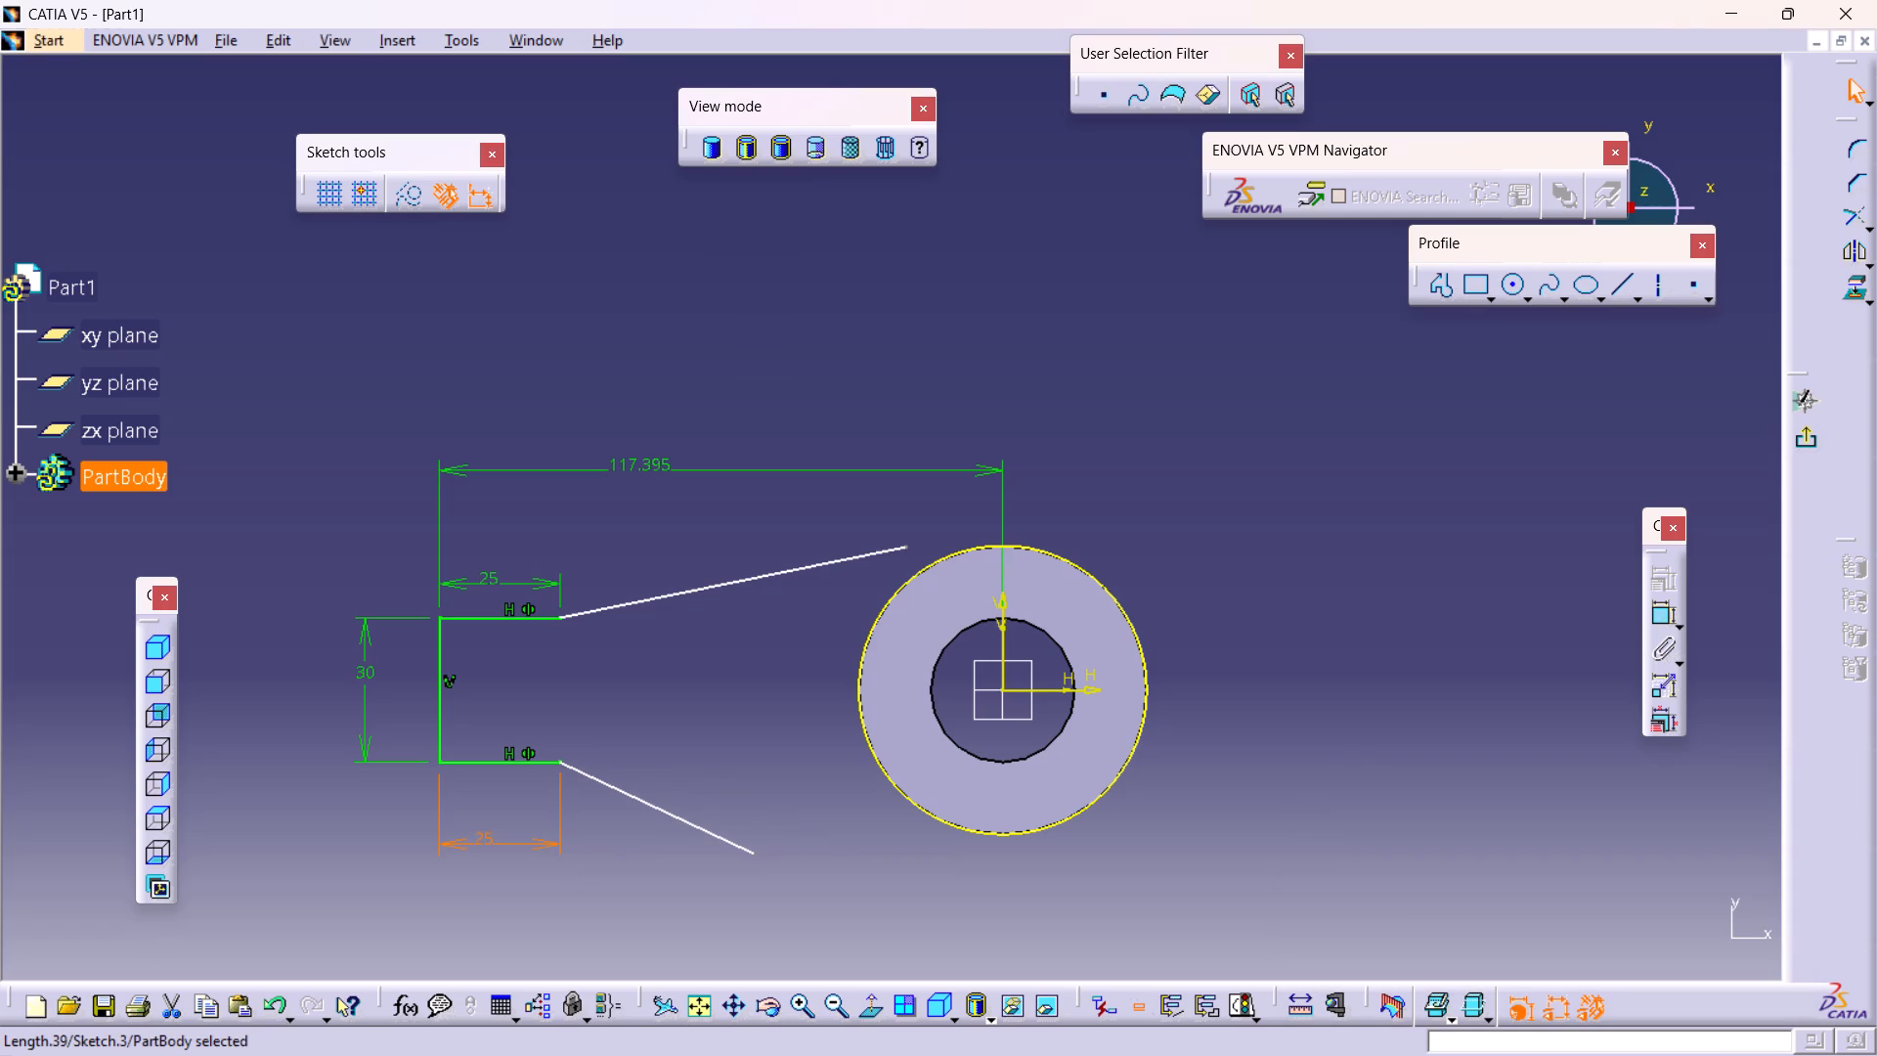
pyautogui.moveTo(251, 269); pyautogui.dragTo(349, 466)
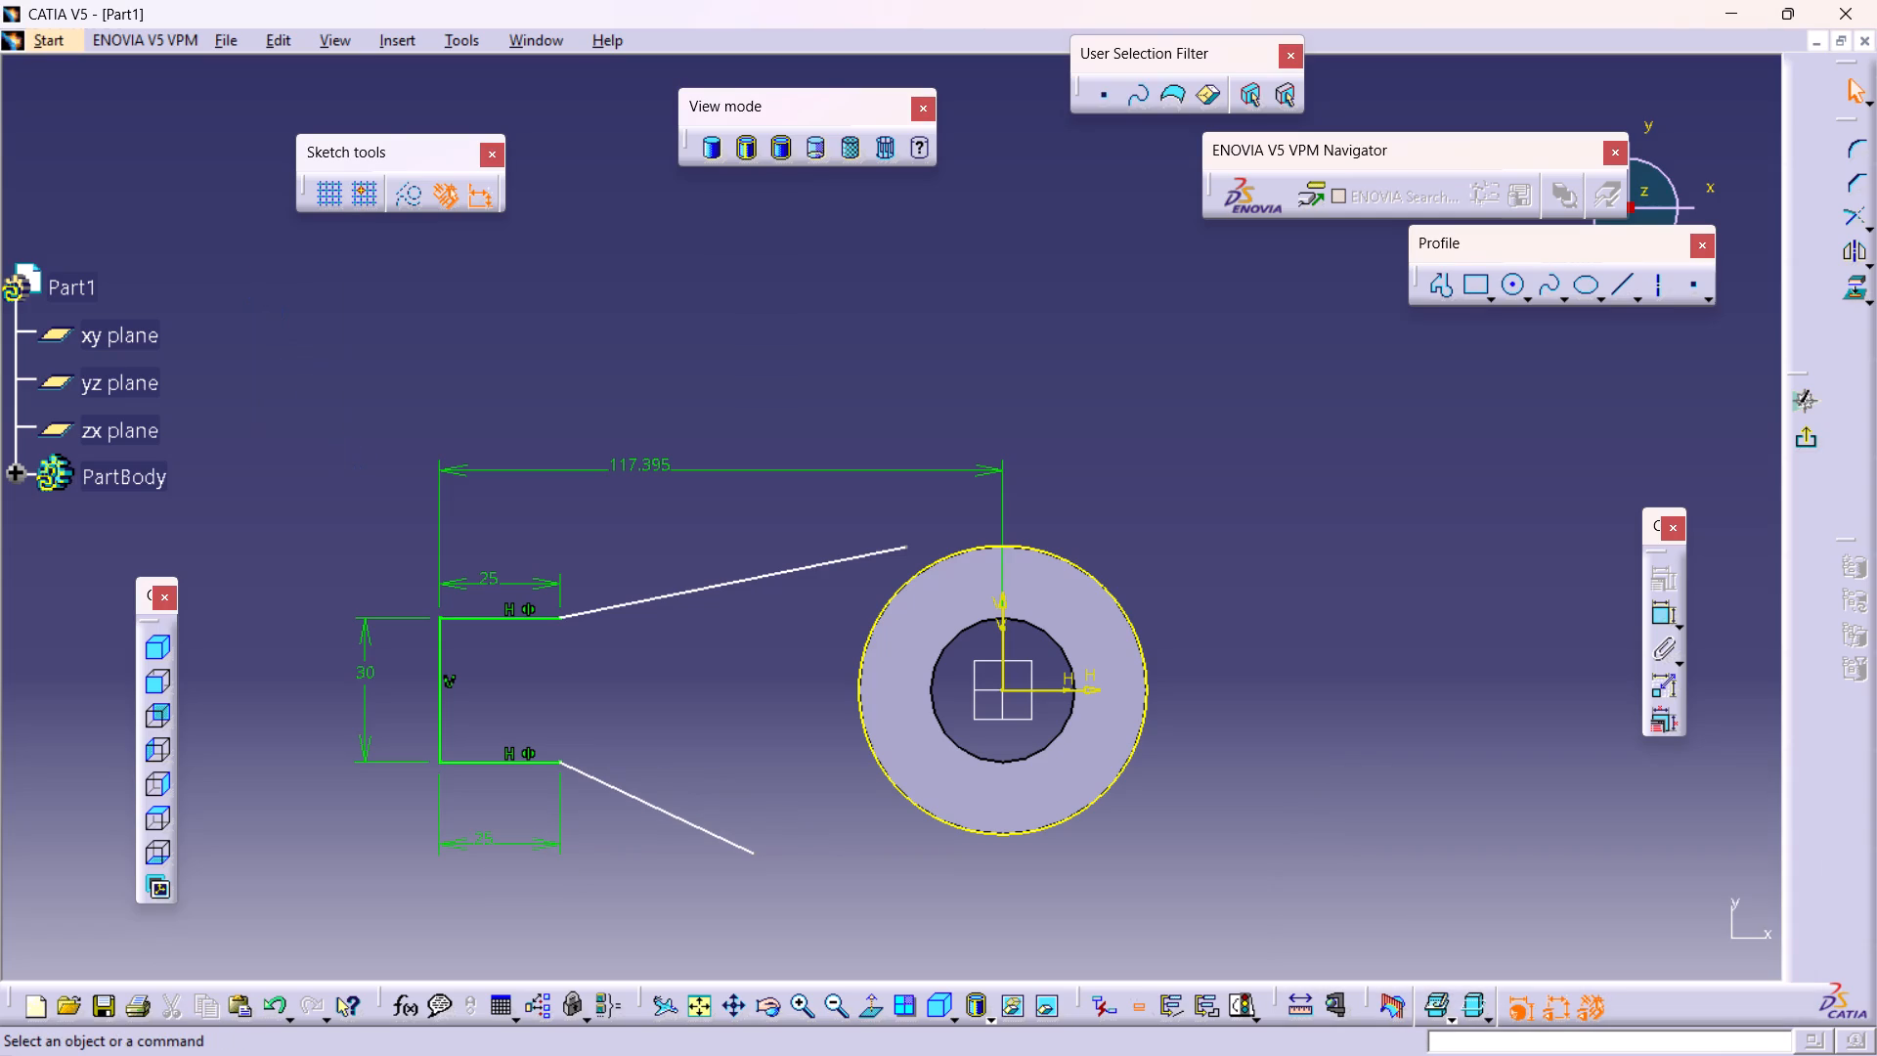
# Set the distance between the arm's vertical end line and the ring's centre to 122.5 mm.
pyautogui.doubleClick(648, 463)
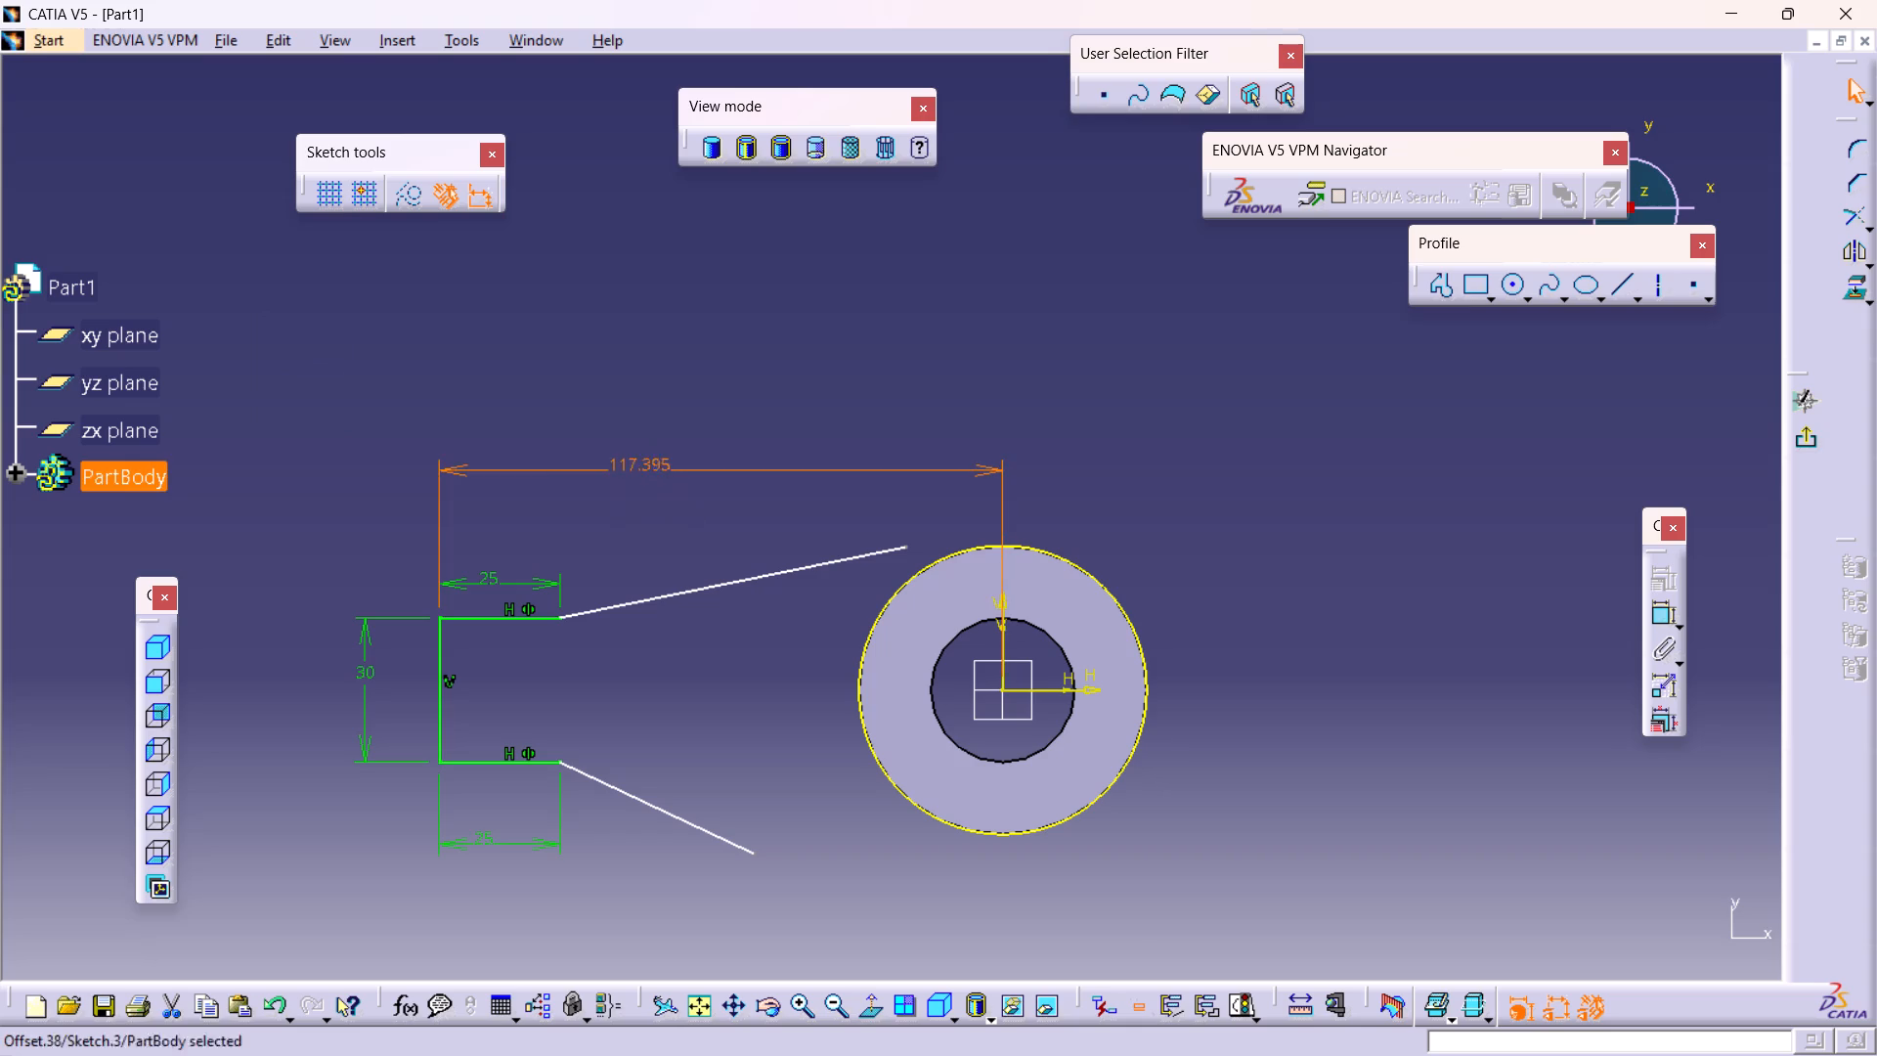
pyautogui.press('1')
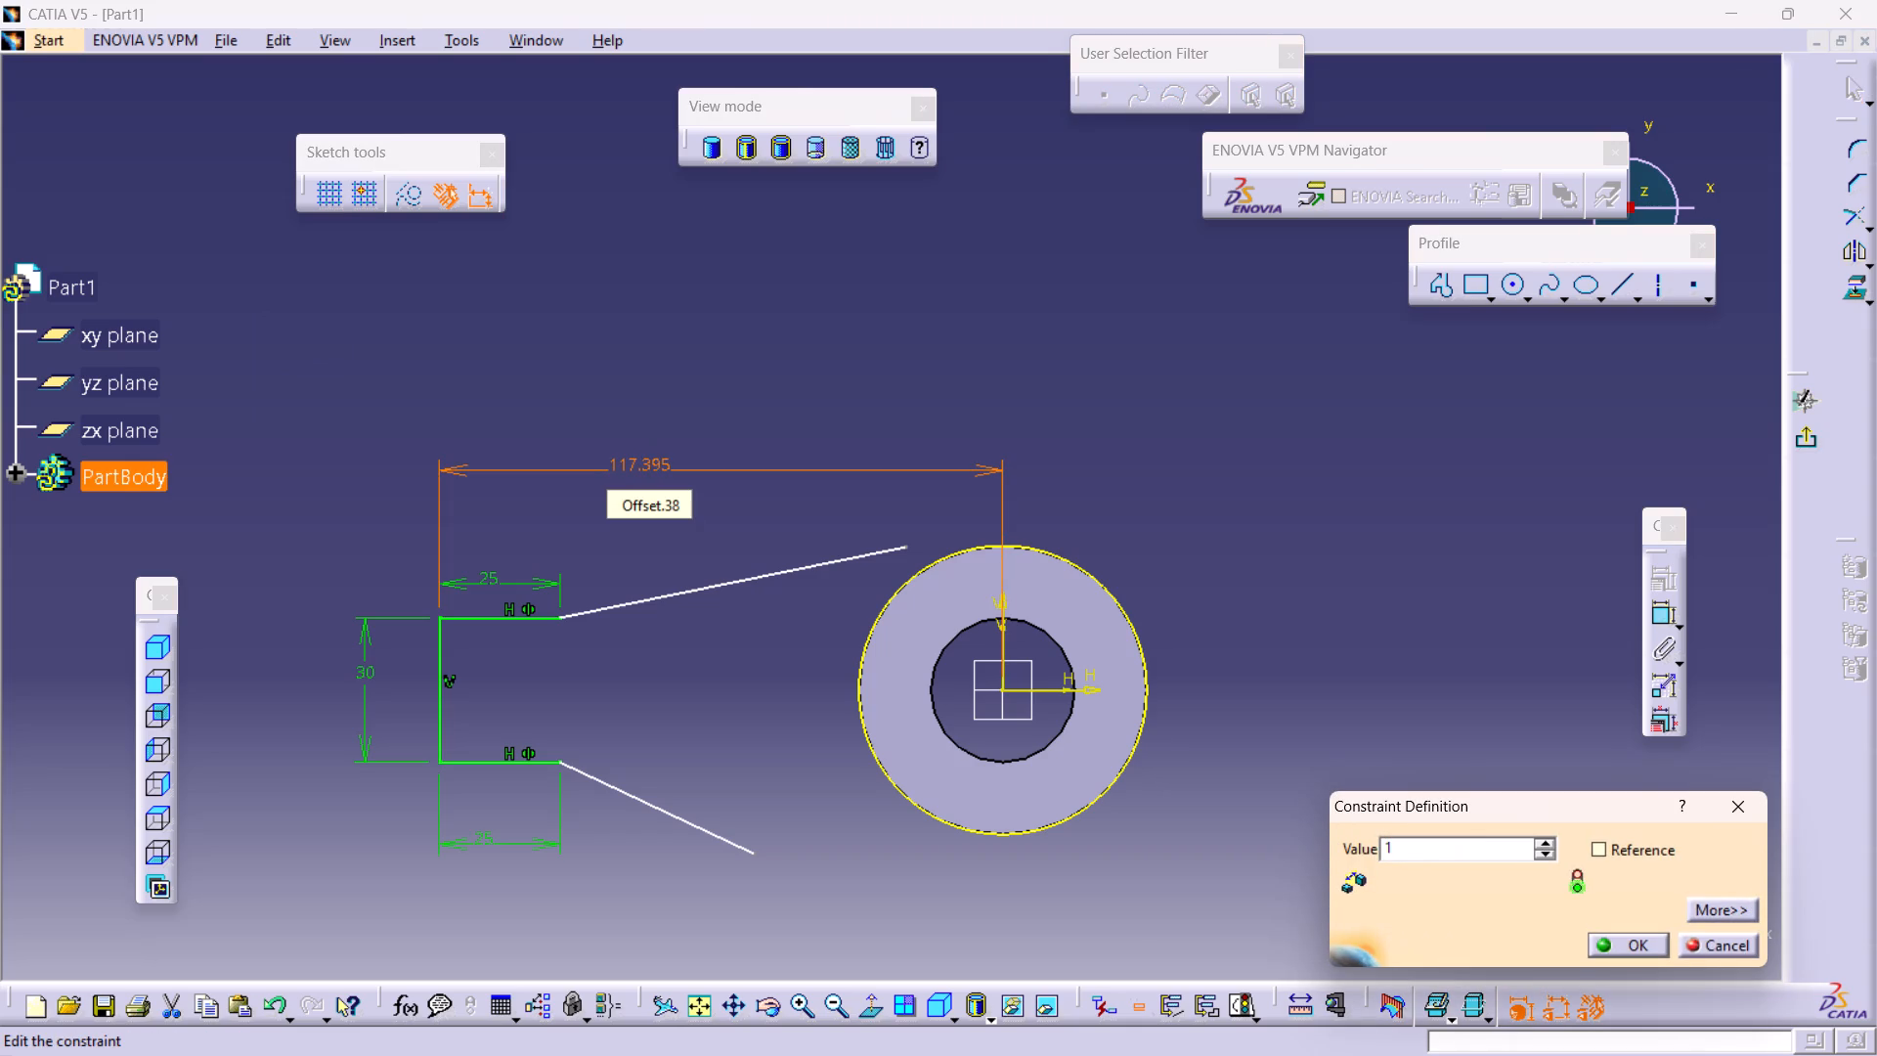
pyautogui.press('2')
pyautogui.write('2.5')
pyautogui.press('Return')
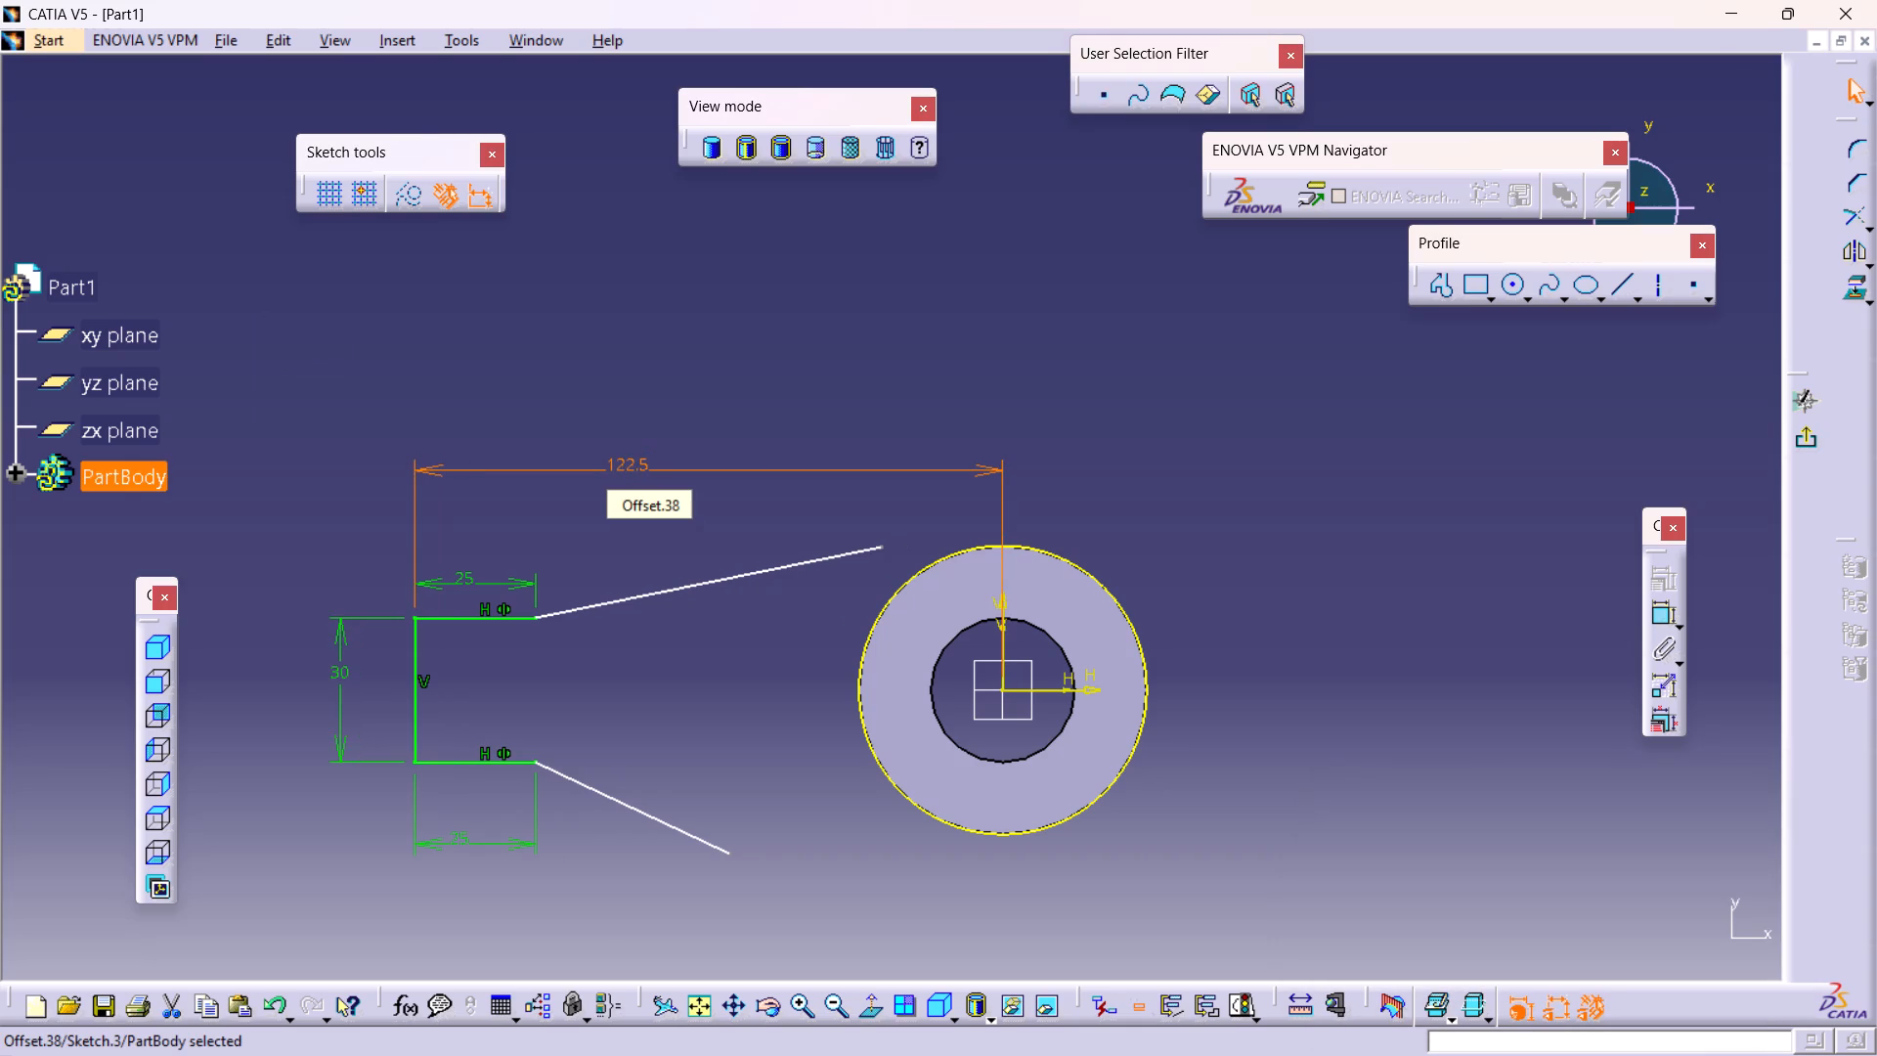
pyautogui.click(823, 302)
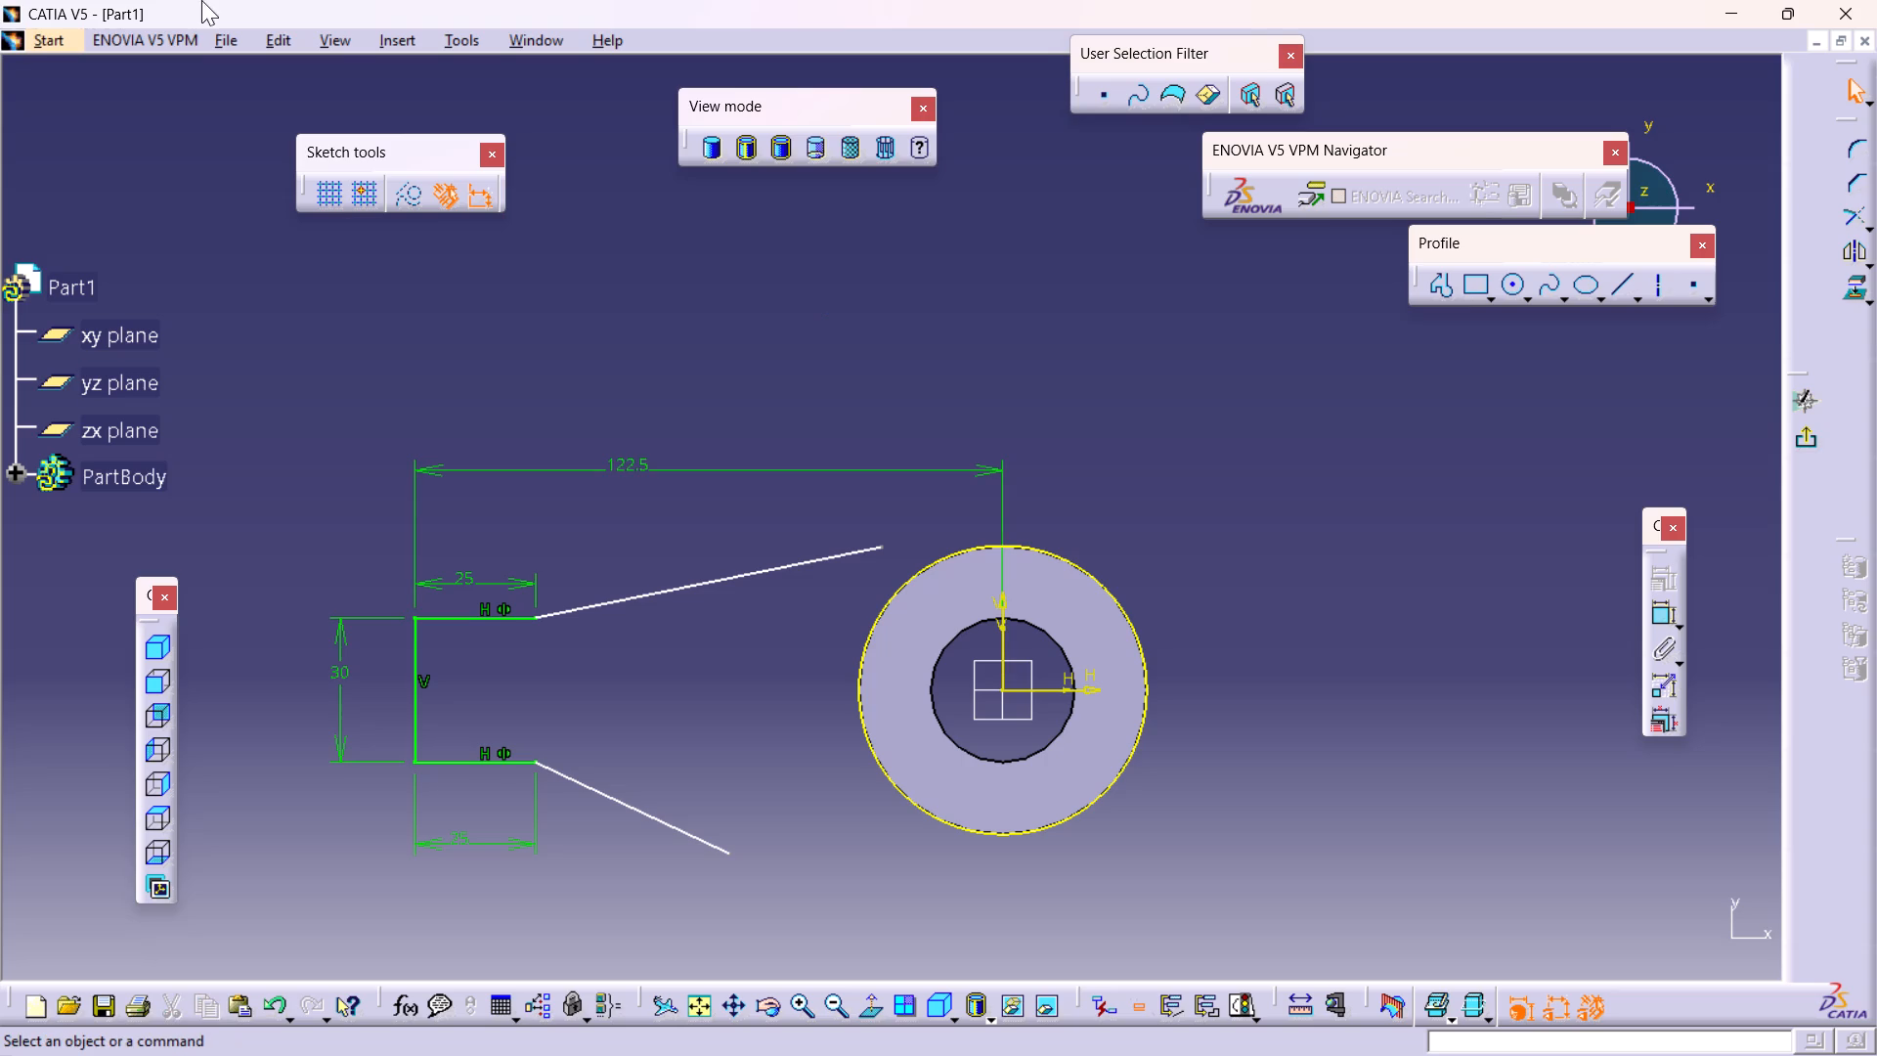
pyautogui.moveTo(928, 265); pyautogui.dragTo(1242, 553)
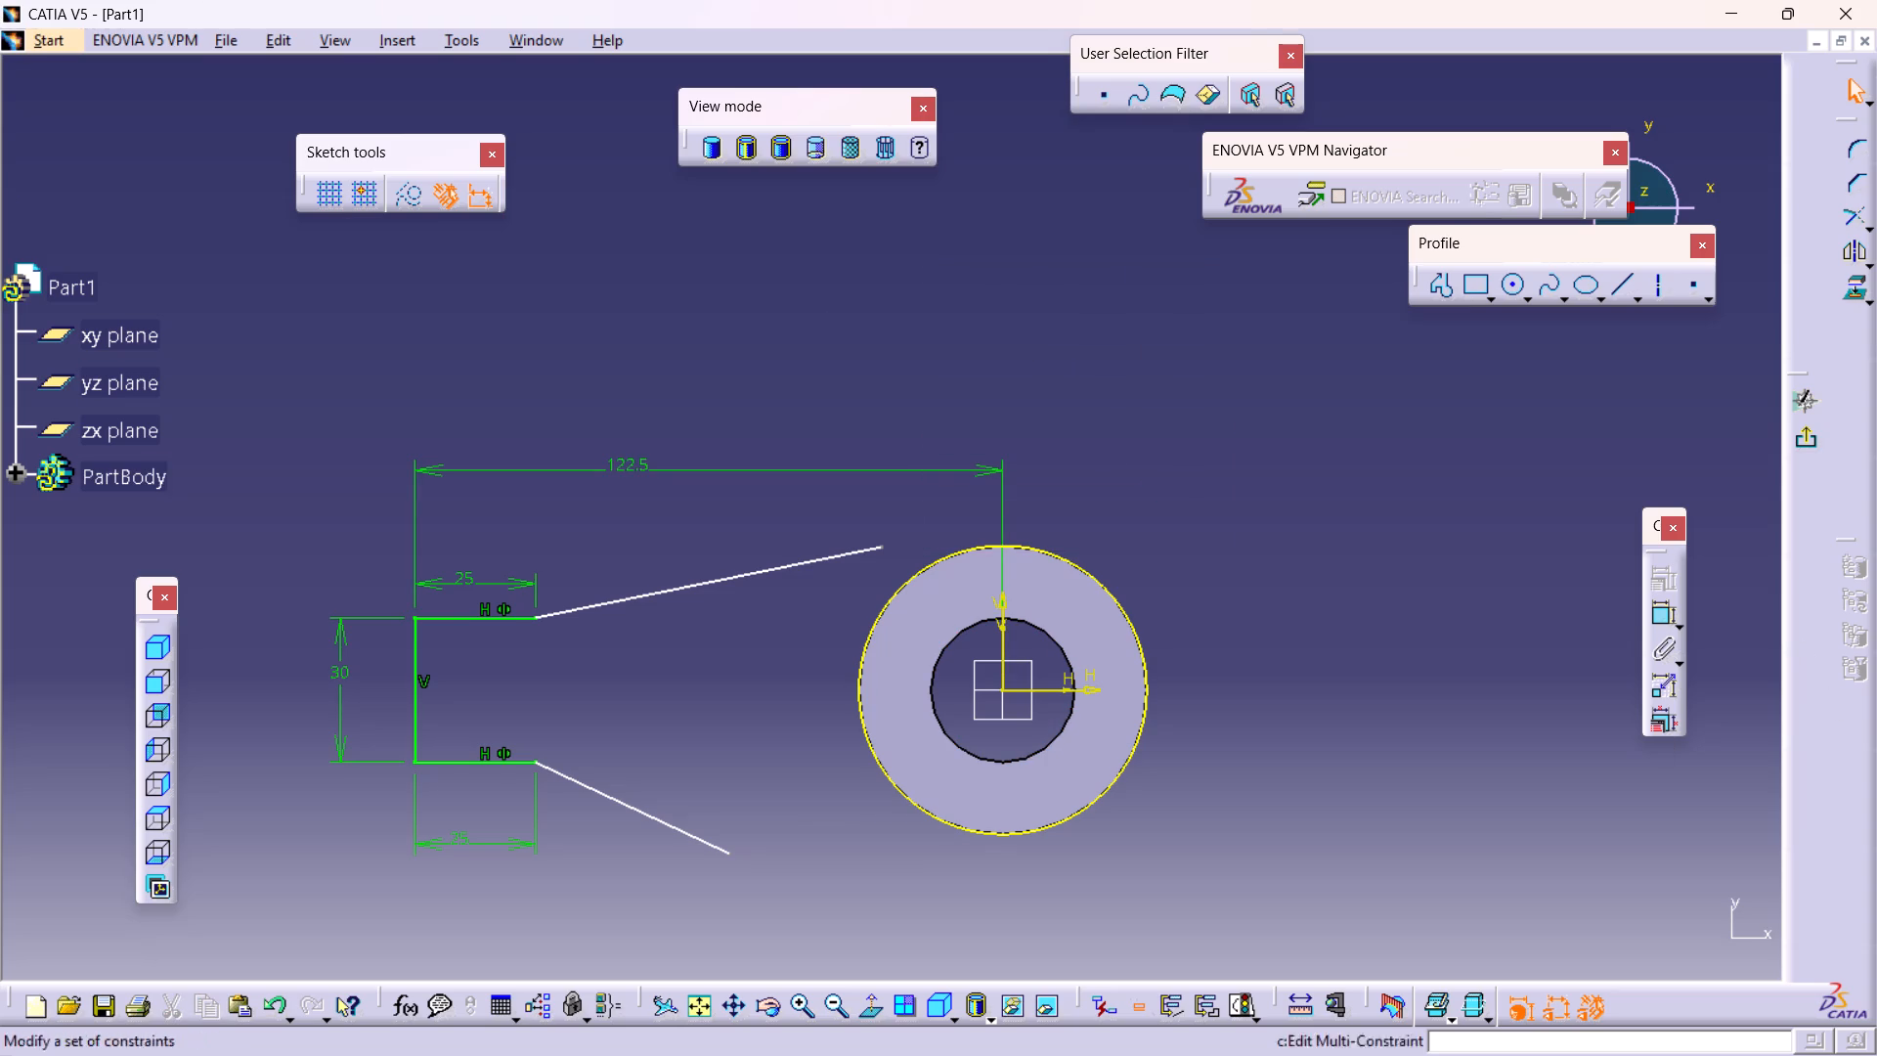
# Apply a Tangency constraint between the arm's upper sloped line and the ring's outer circle through a constraint definition.
pyautogui.click(805, 561)
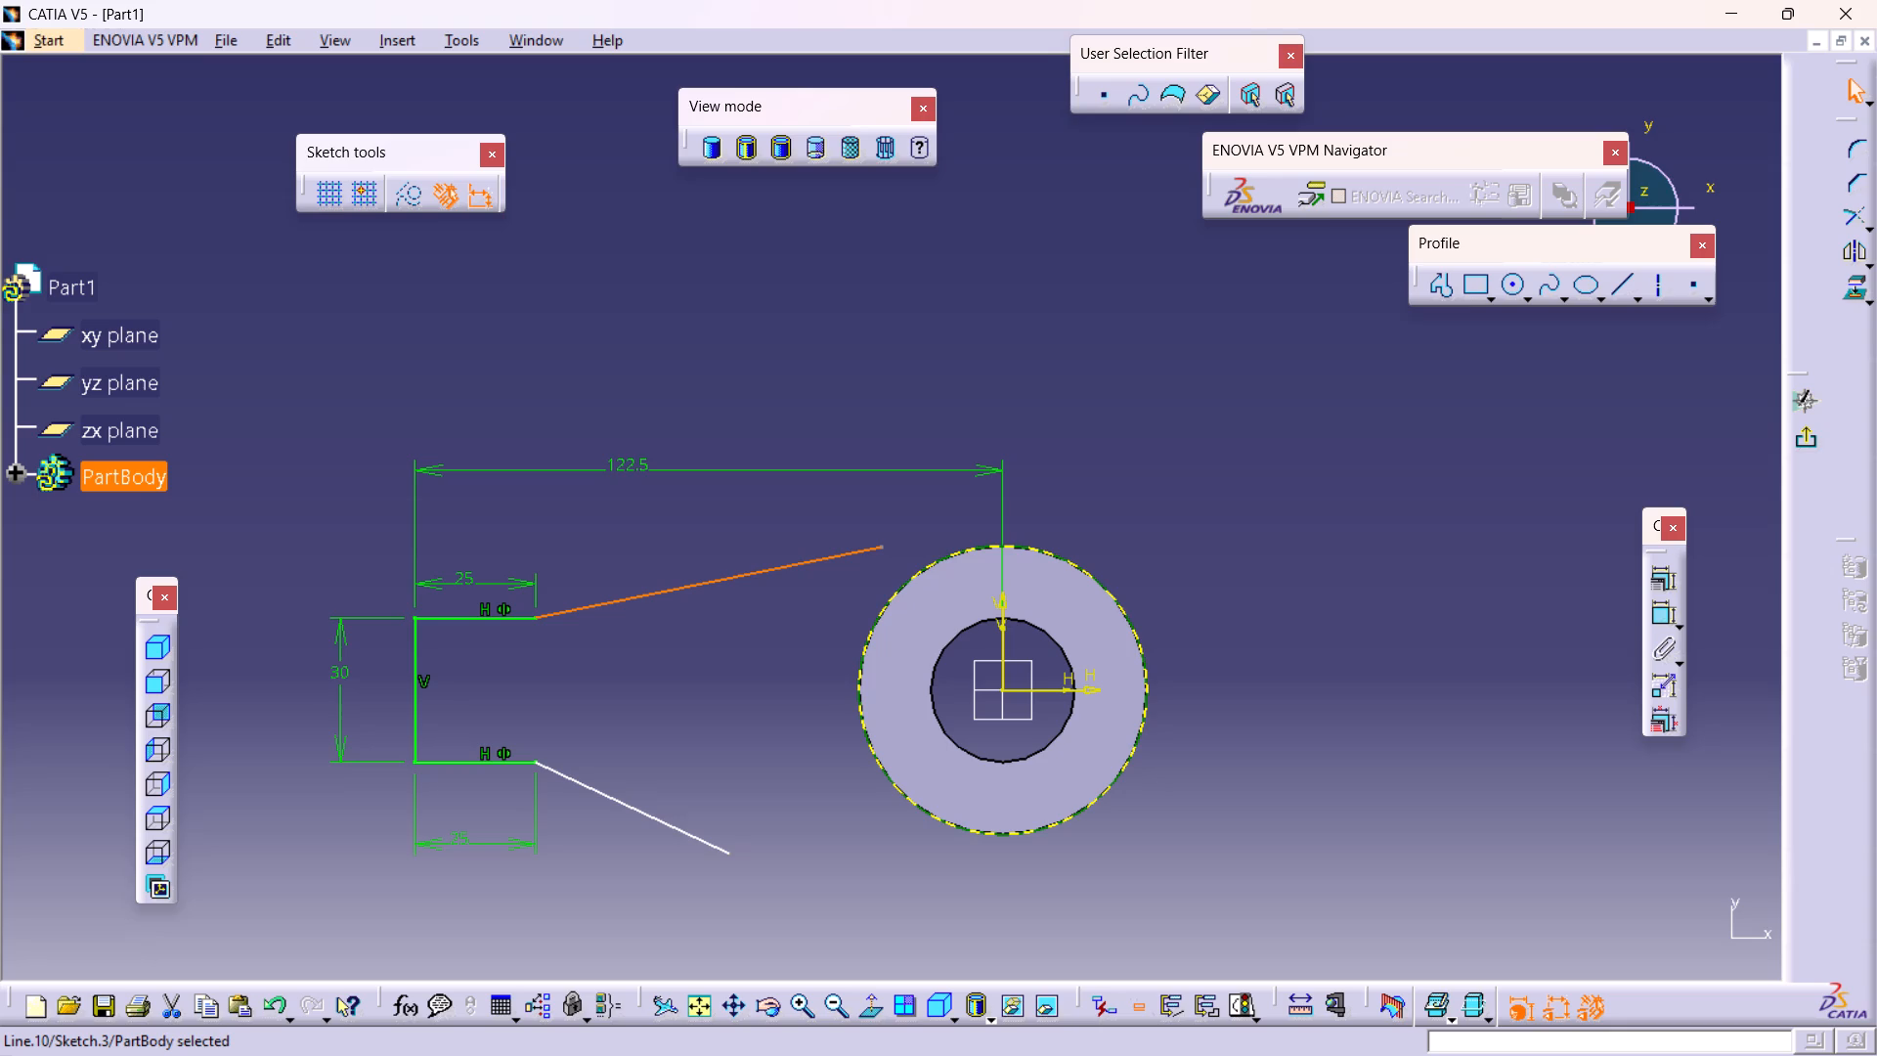
pyautogui.keyDown('ctrl'); pyautogui.click(904, 580); pyautogui.keyUp('ctrl')
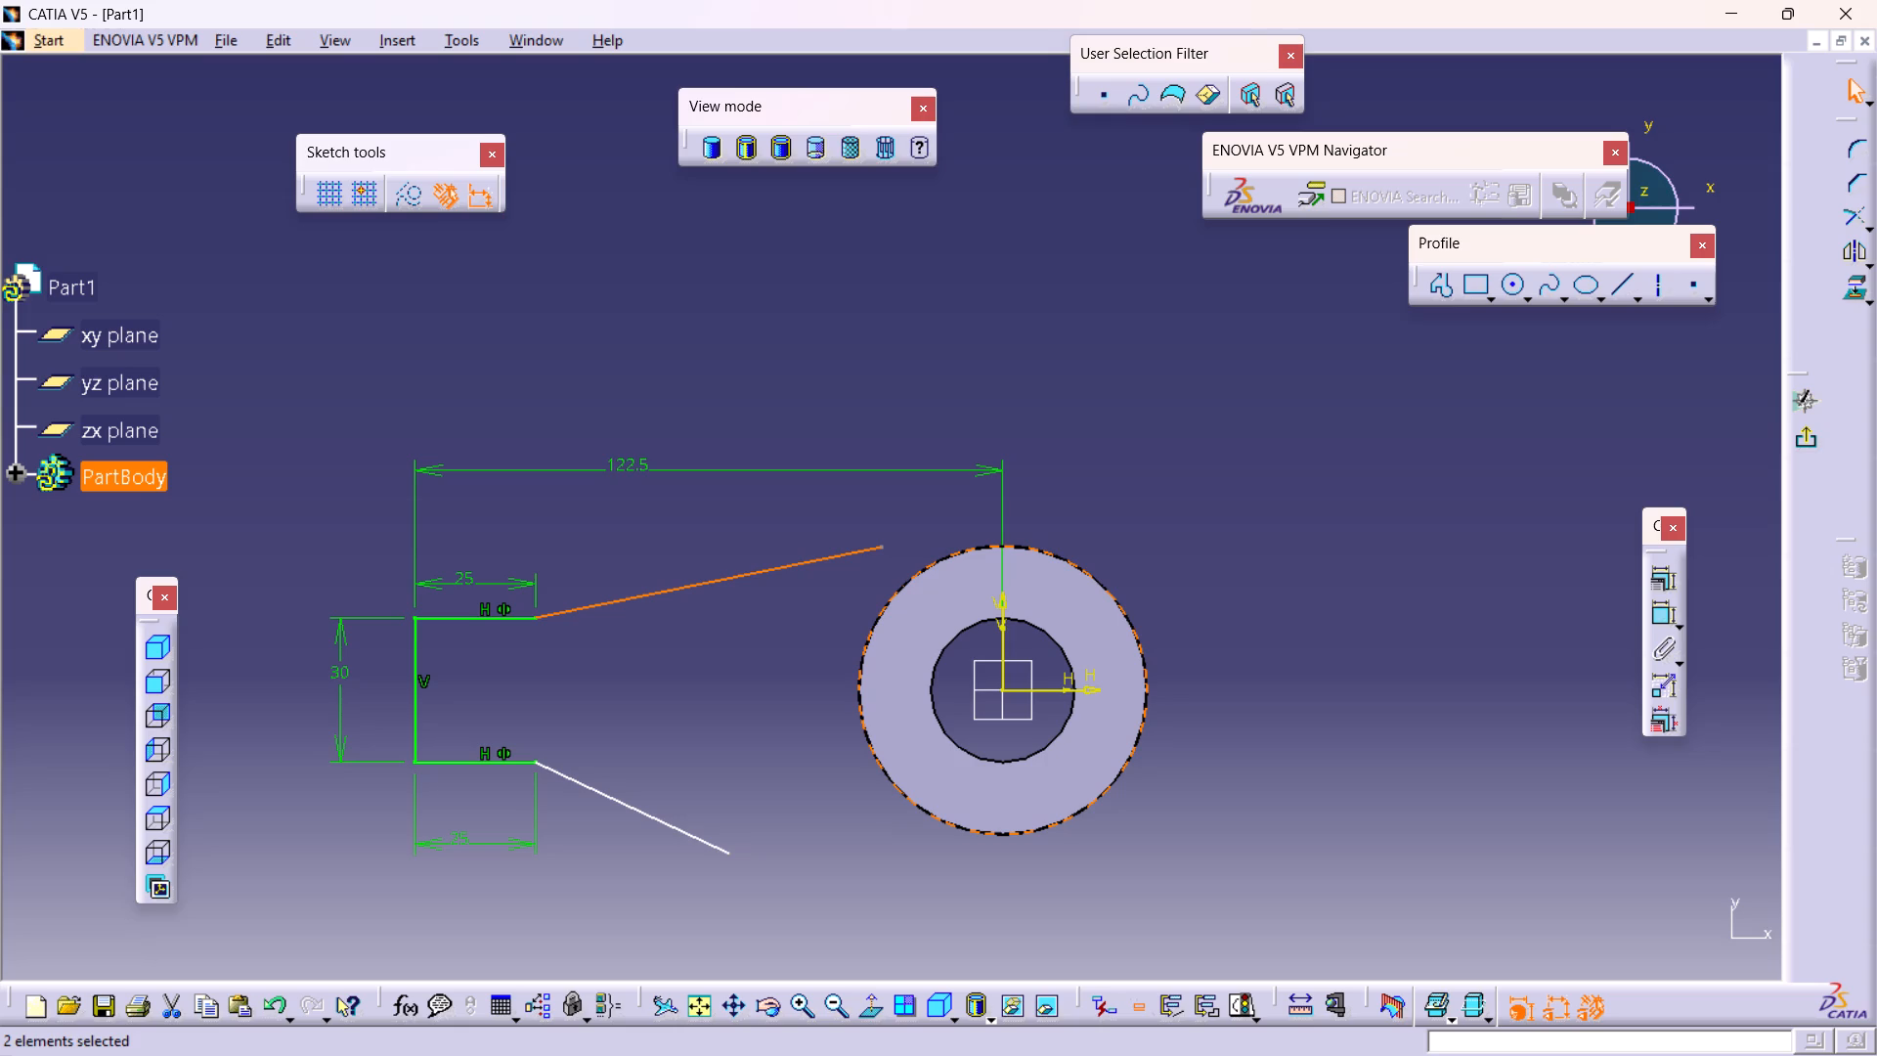
pyautogui.click(1663, 575)
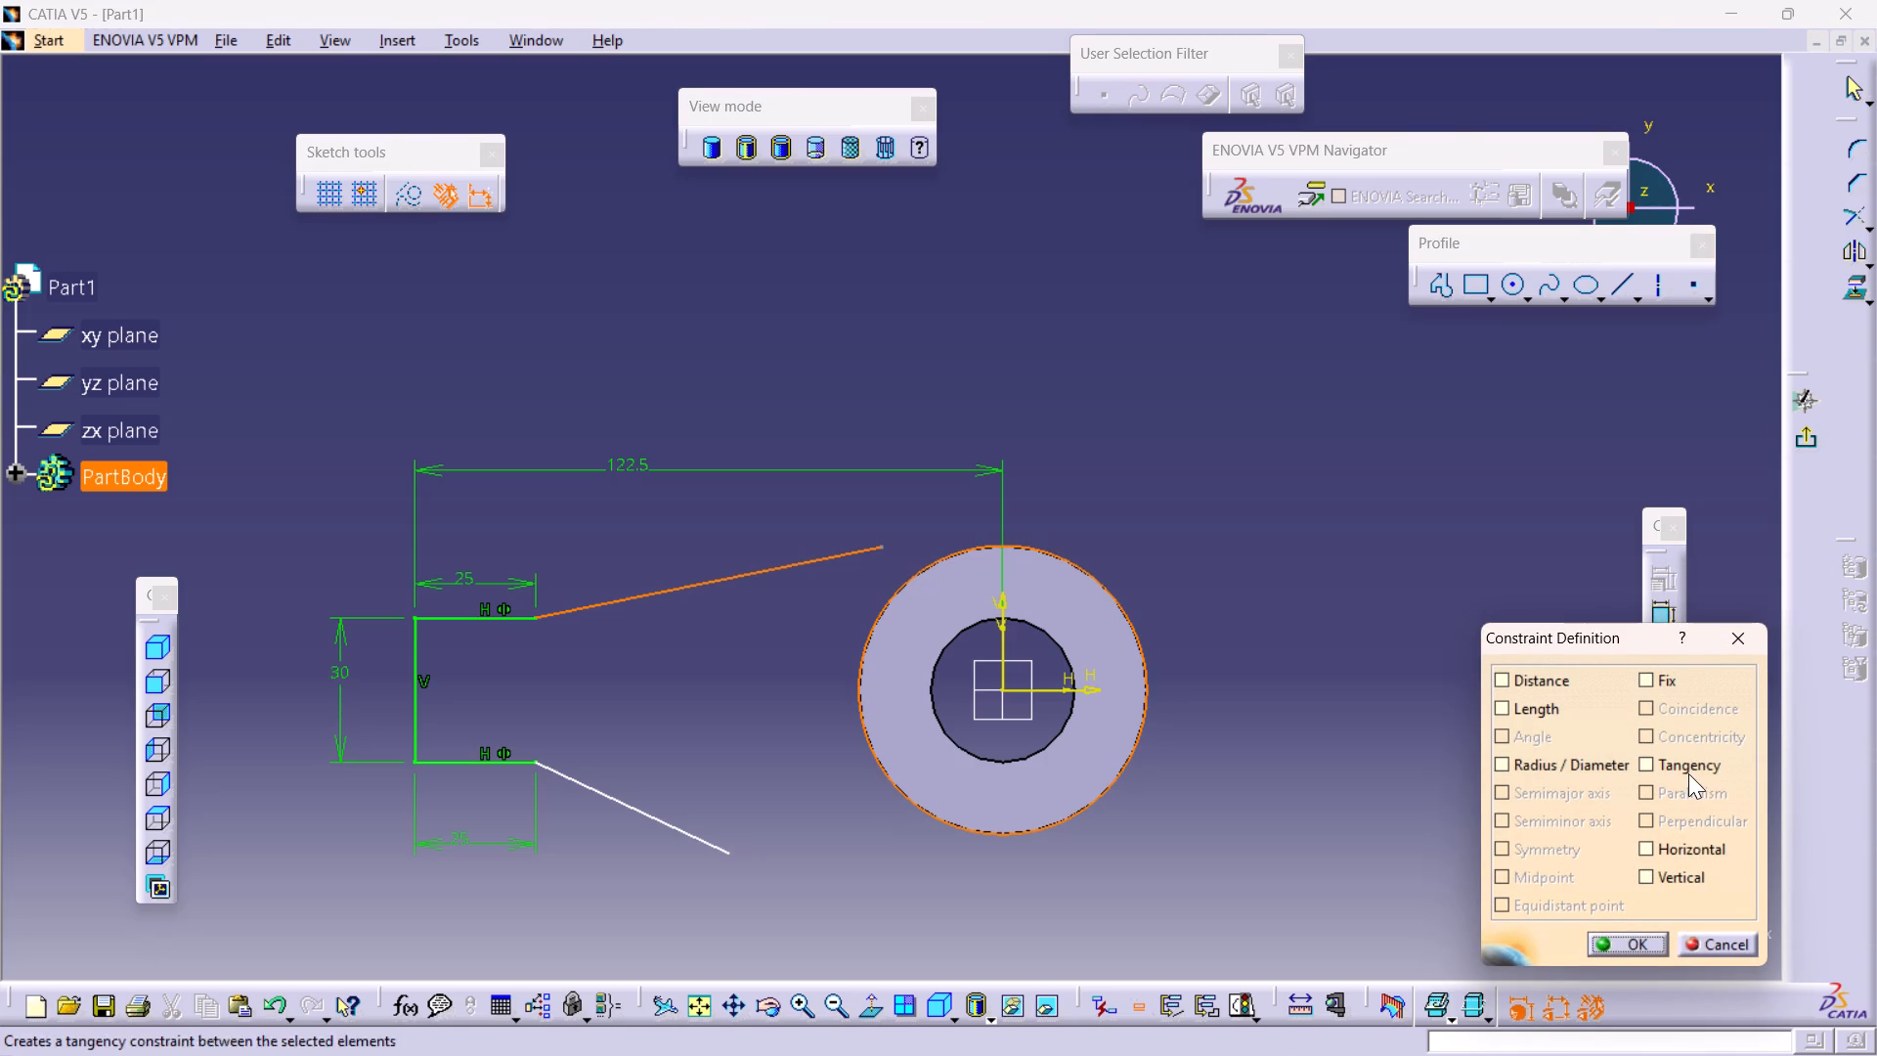
pyautogui.click(1698, 766)
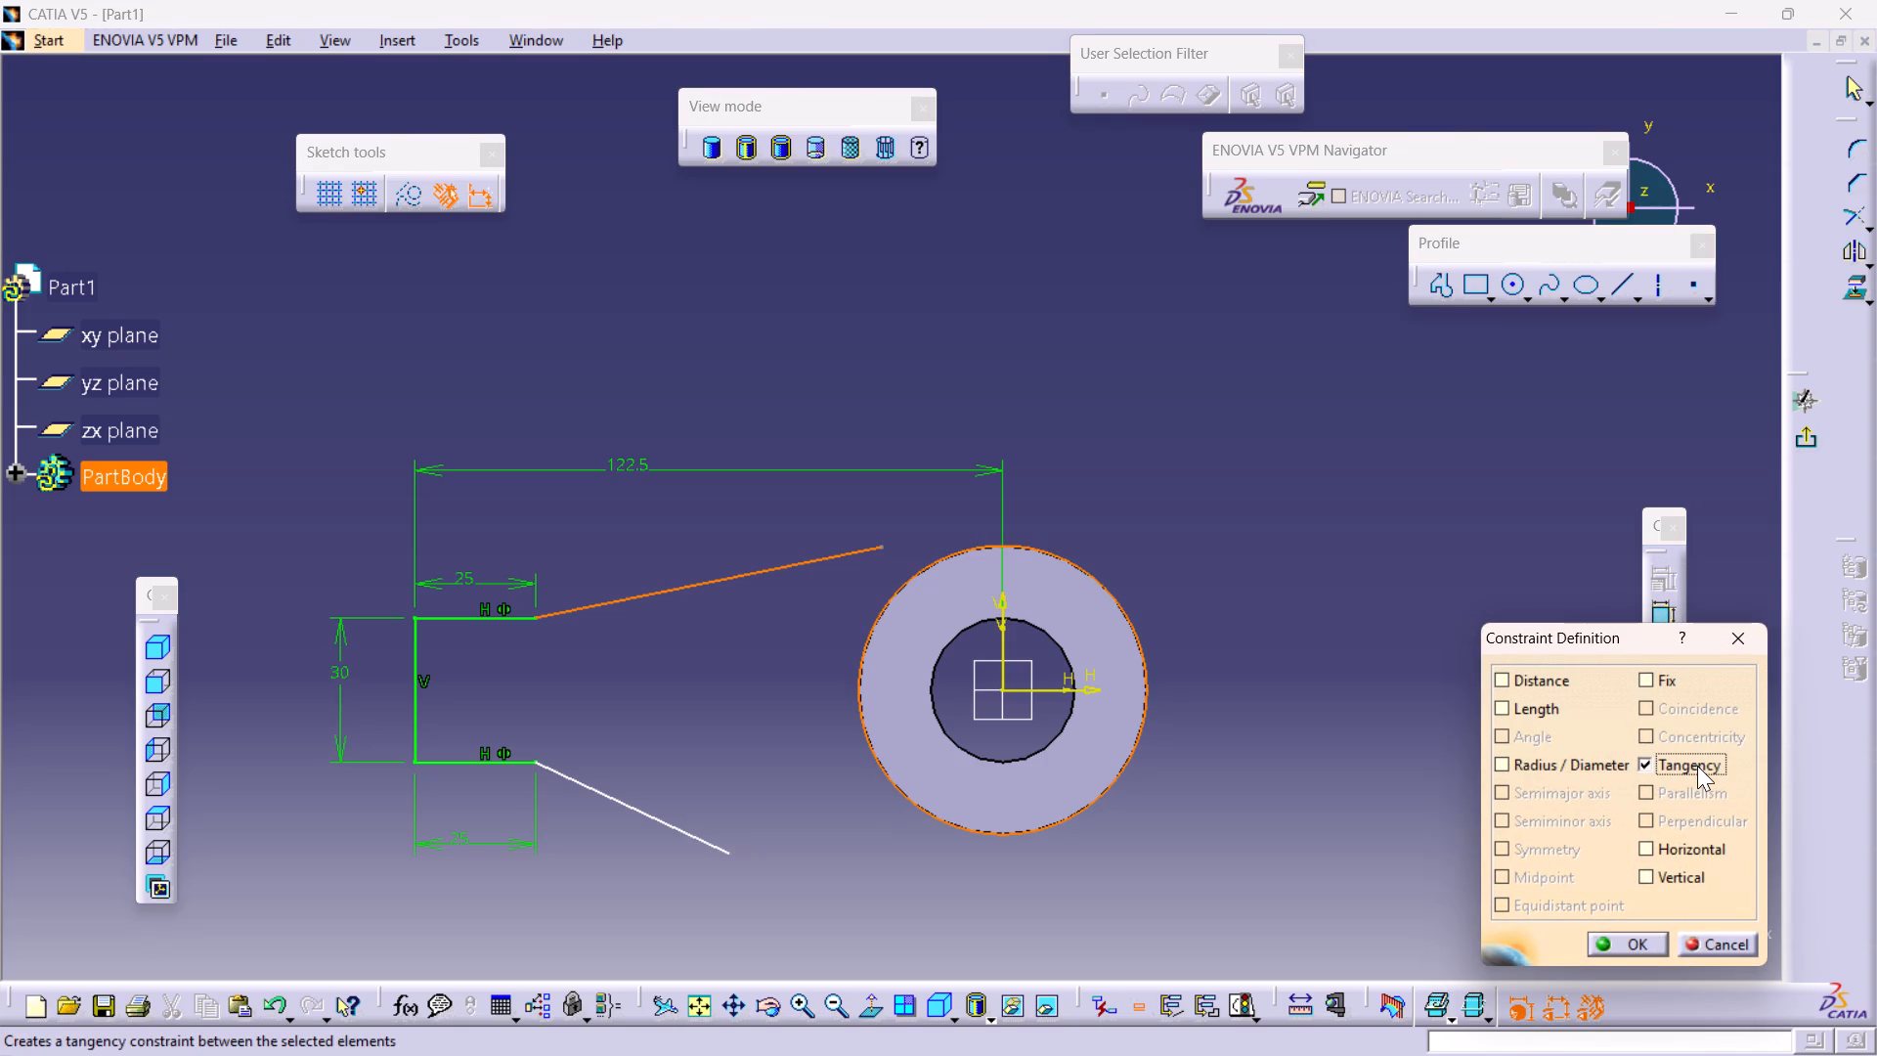
pyautogui.click(1638, 948)
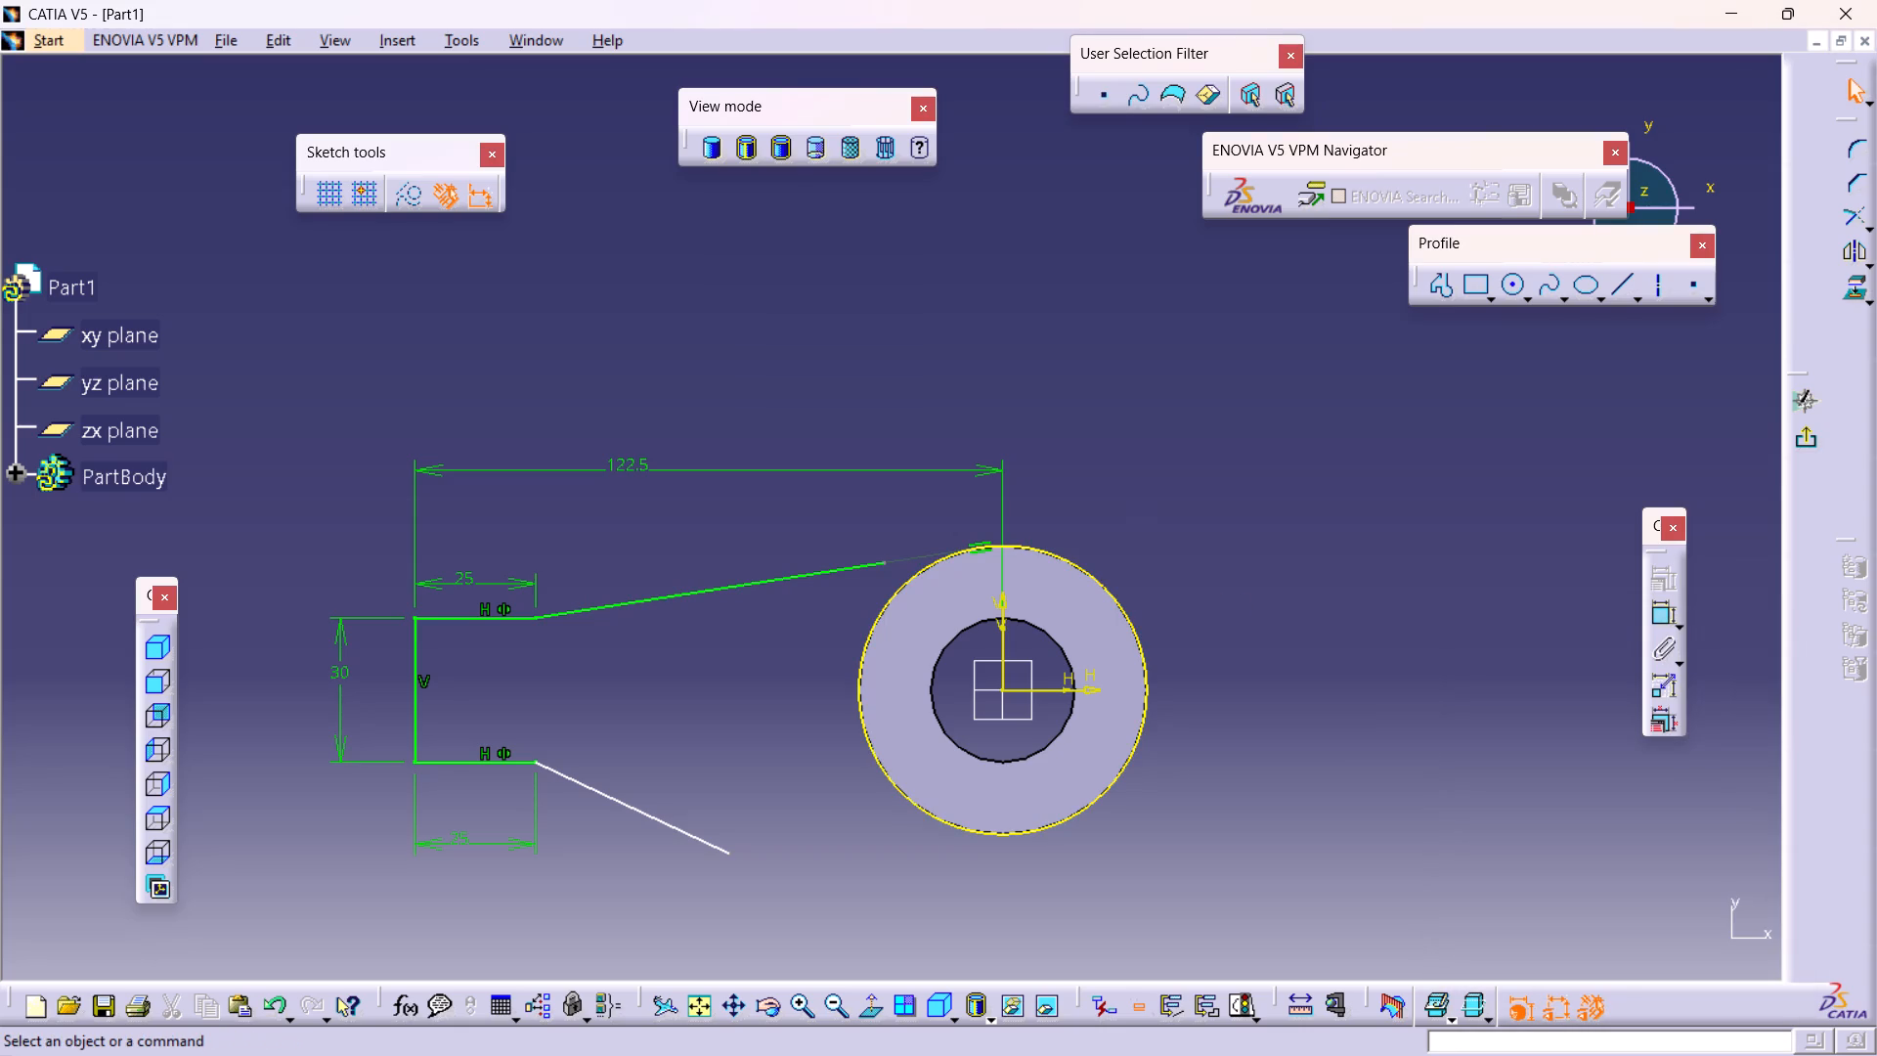
pyautogui.click(1105, 414)
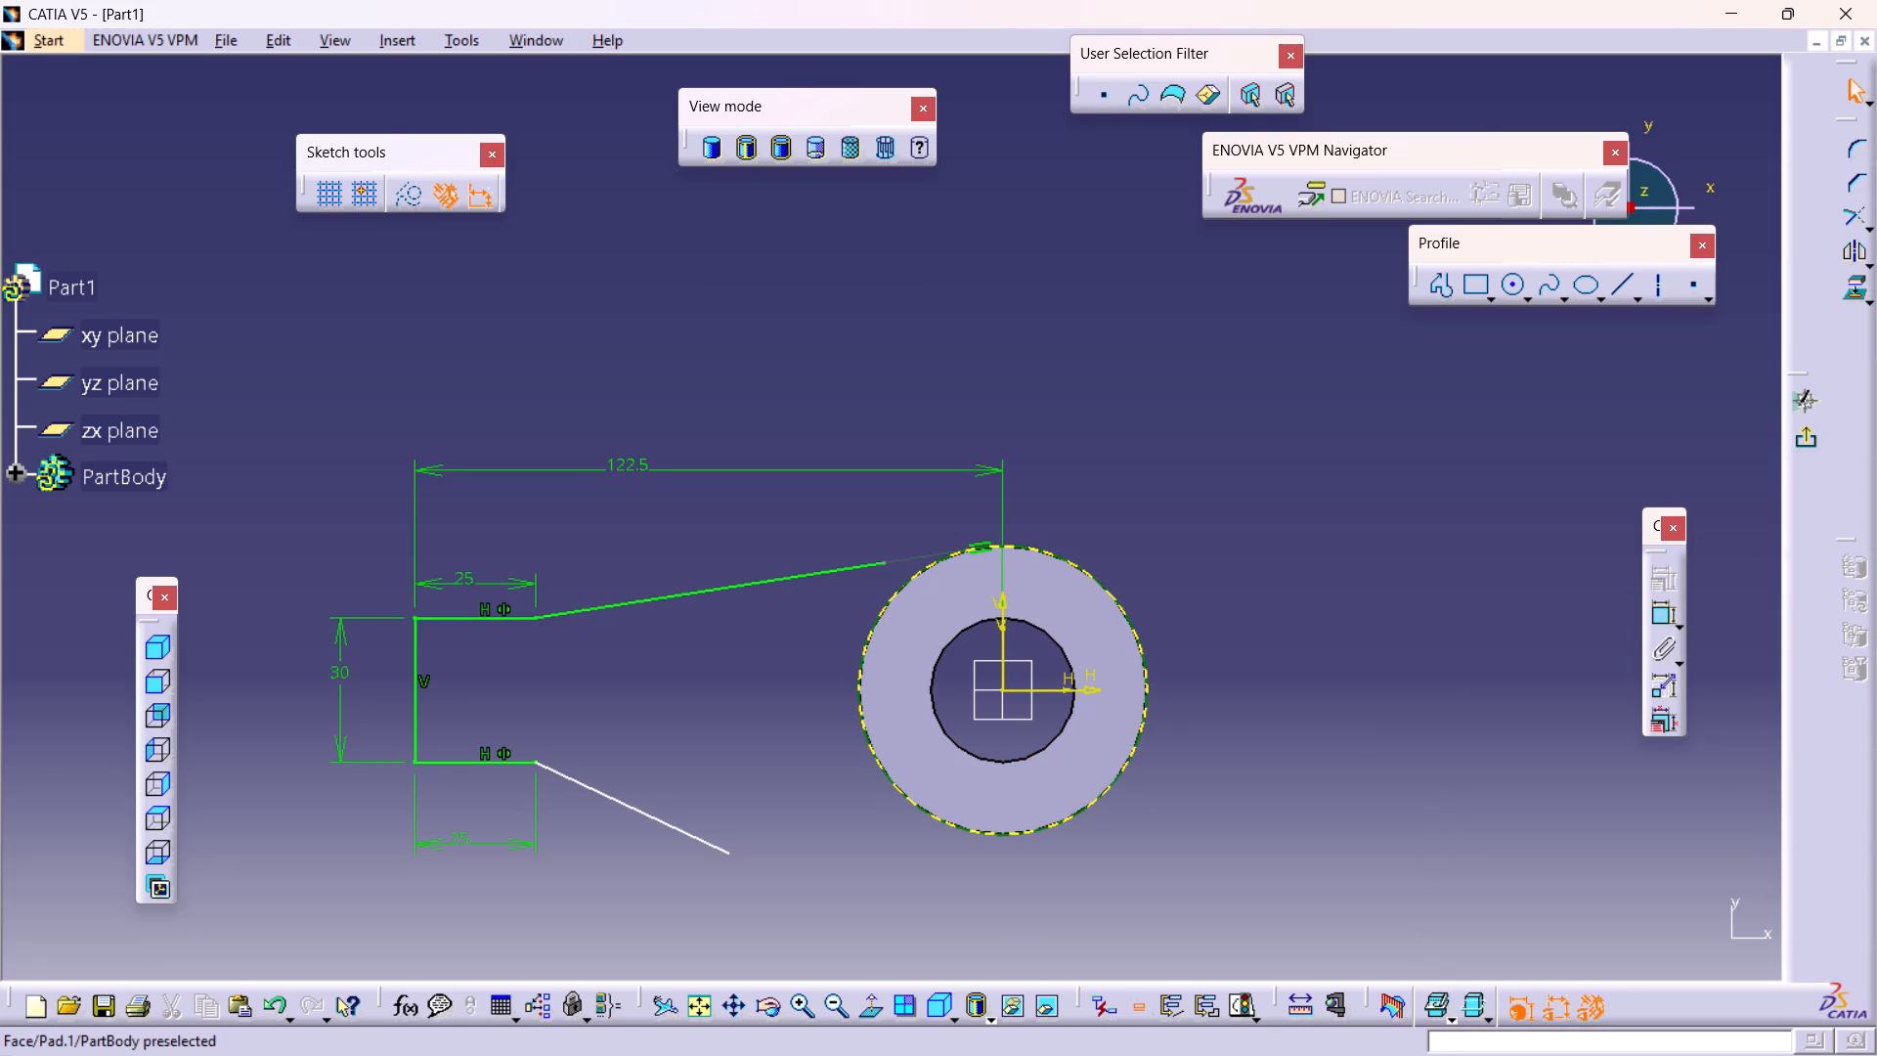
# Apply a Coincidence constraint between the free endpoint of the upper sloped line and the ring's outer circle.
pyautogui.click(884, 564)
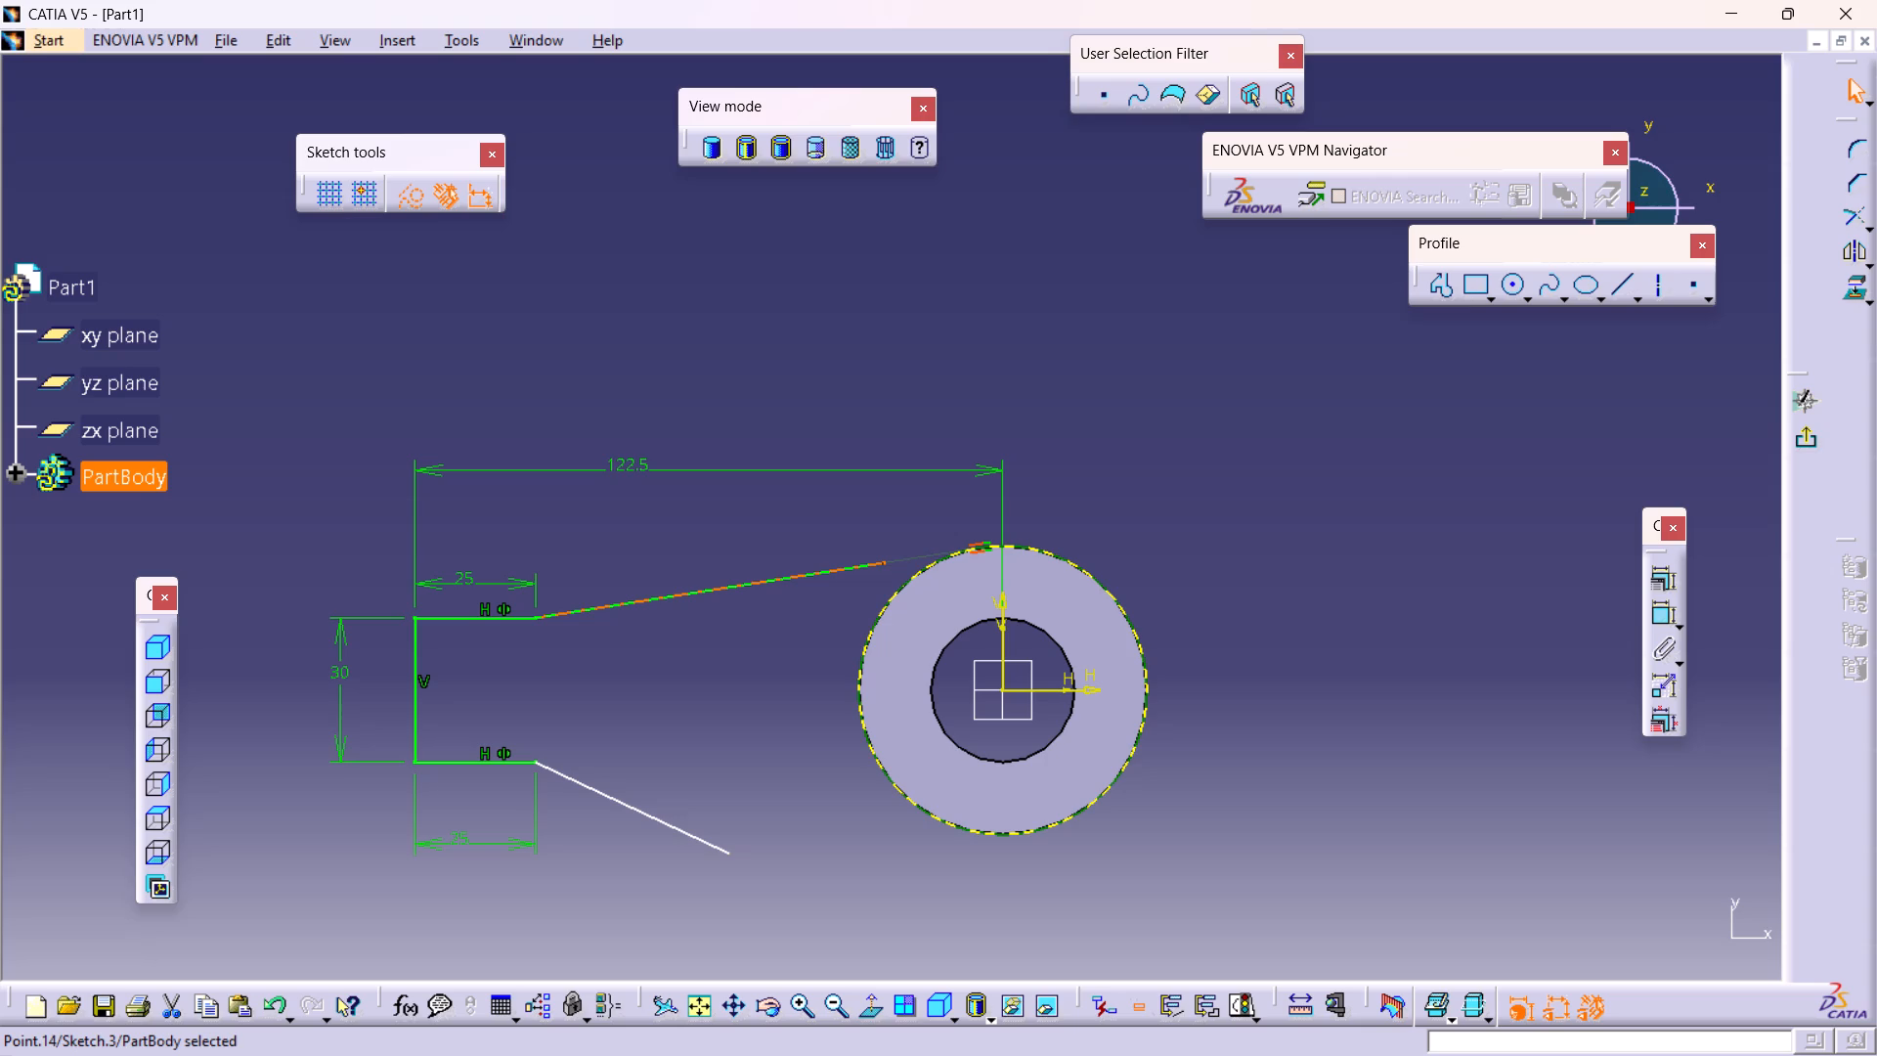
pyautogui.keyDown('ctrl'); pyautogui.click(937, 554); pyautogui.keyUp('ctrl')
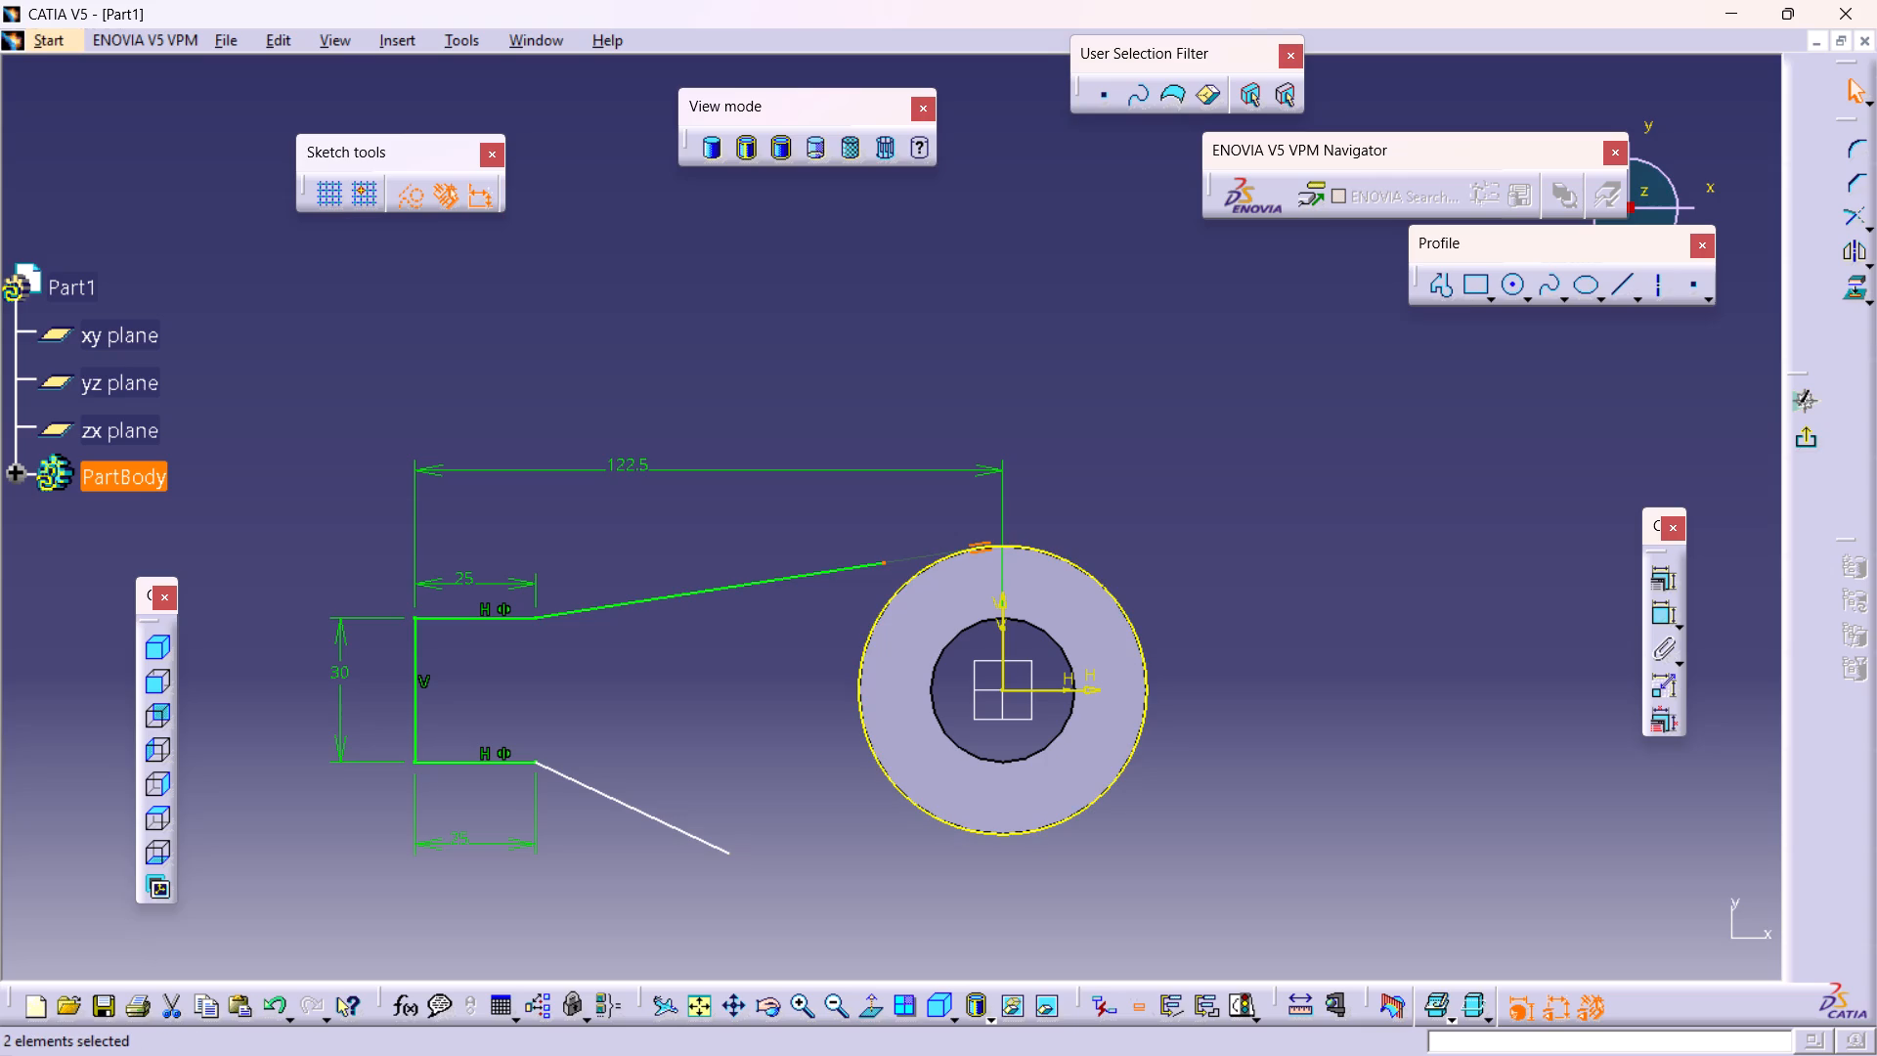
pyautogui.keyDown('ctrl'); pyautogui.click(911, 575); pyautogui.keyUp('ctrl')
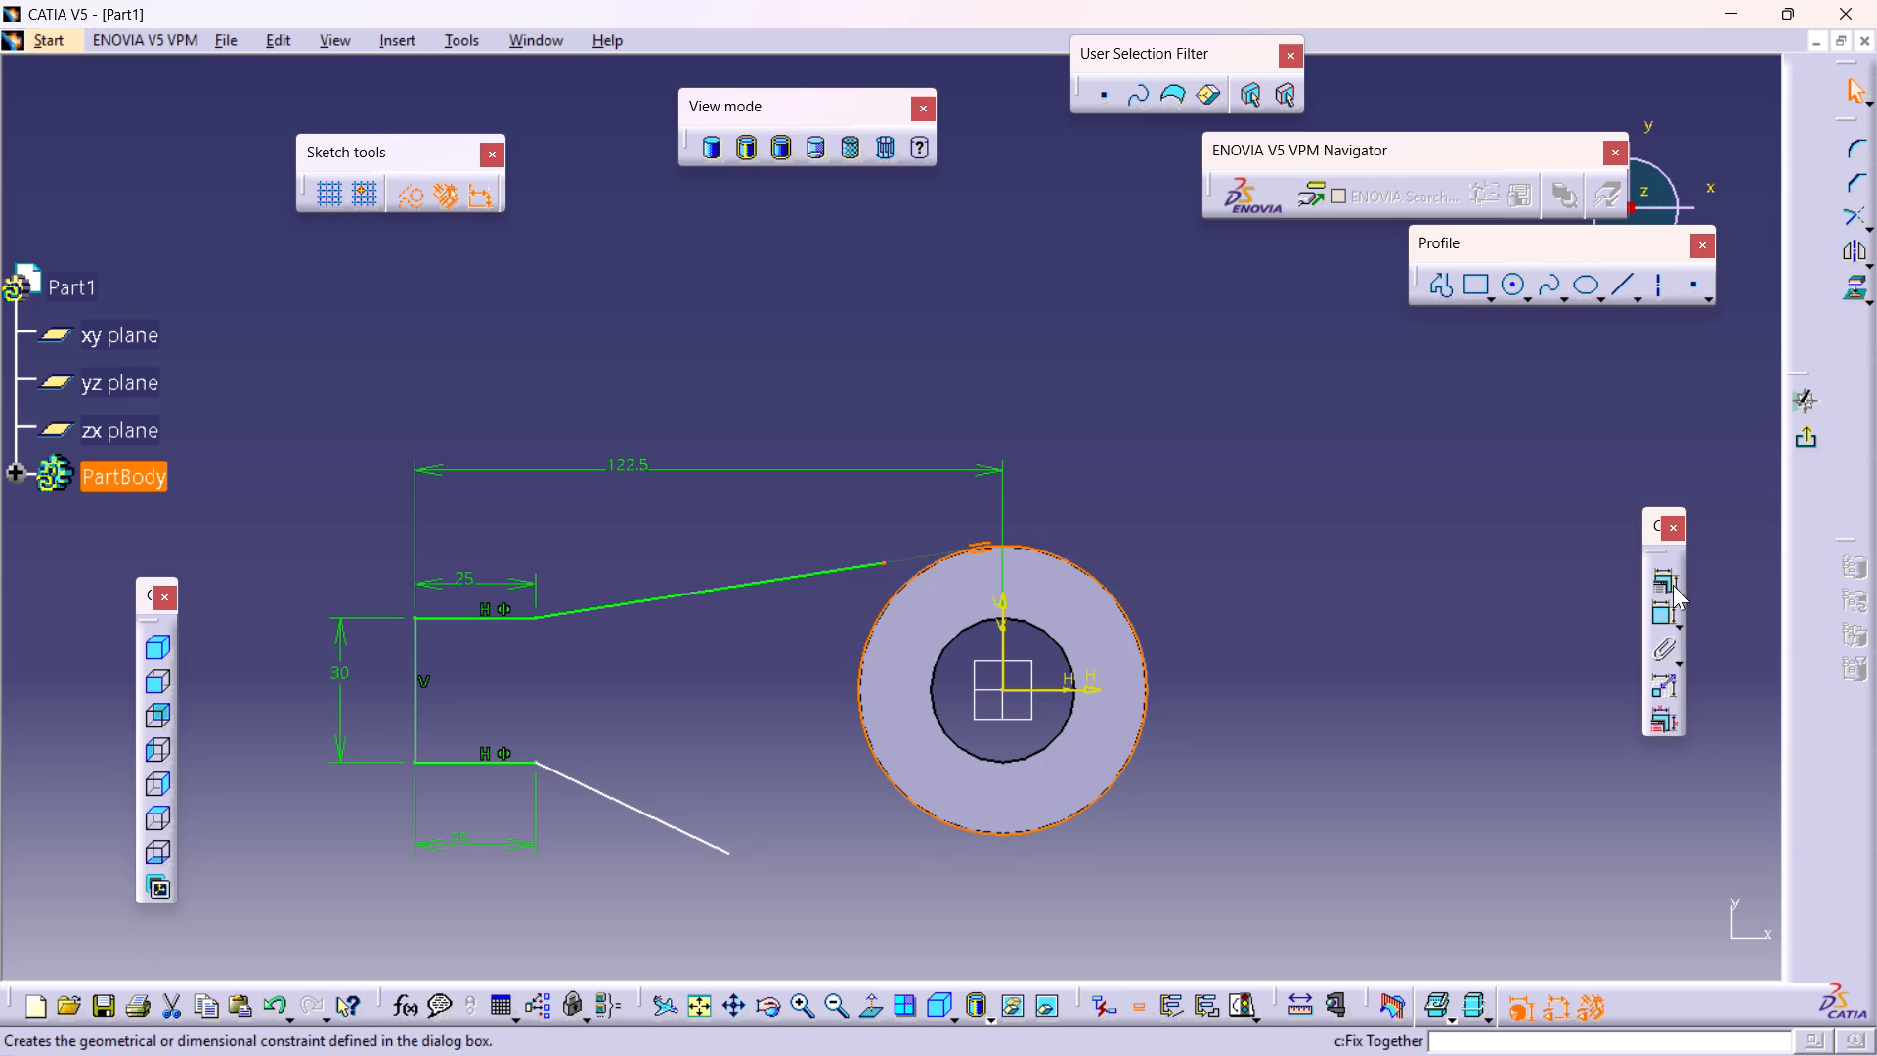
pyautogui.click(1673, 585)
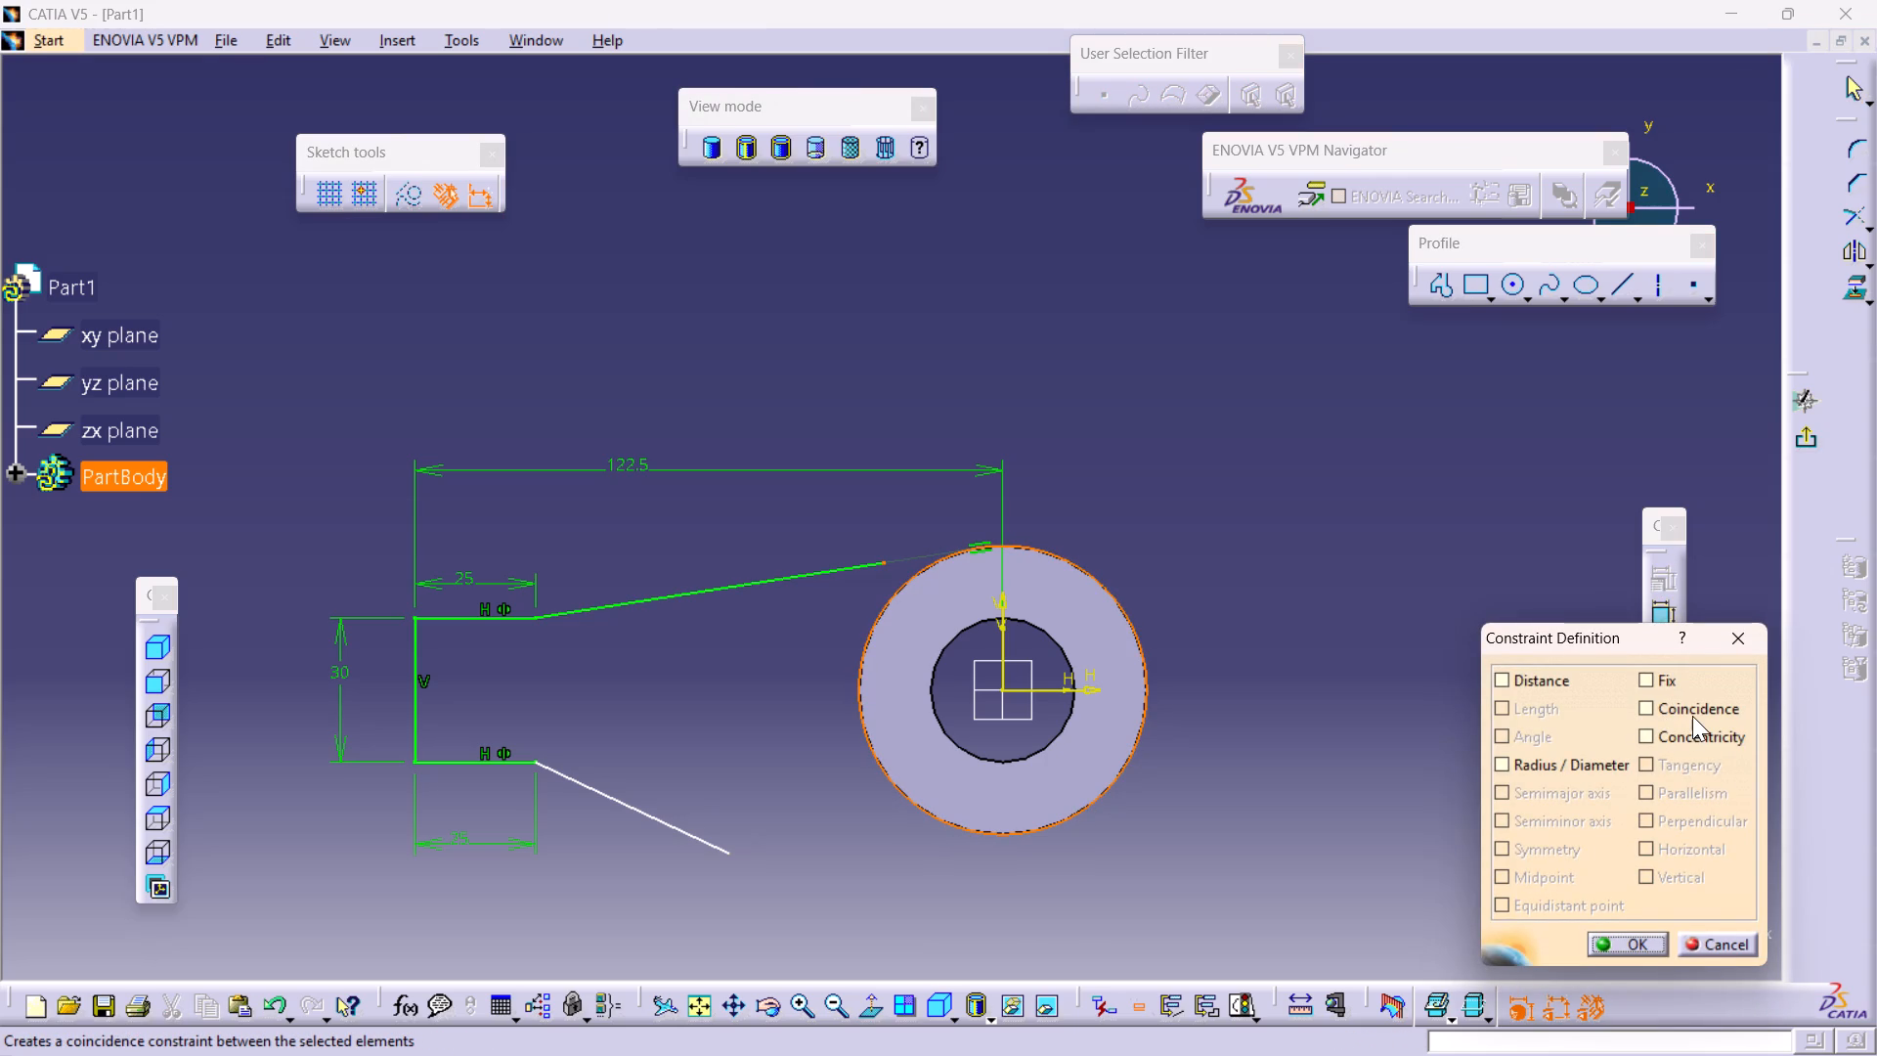
pyautogui.click(1692, 716)
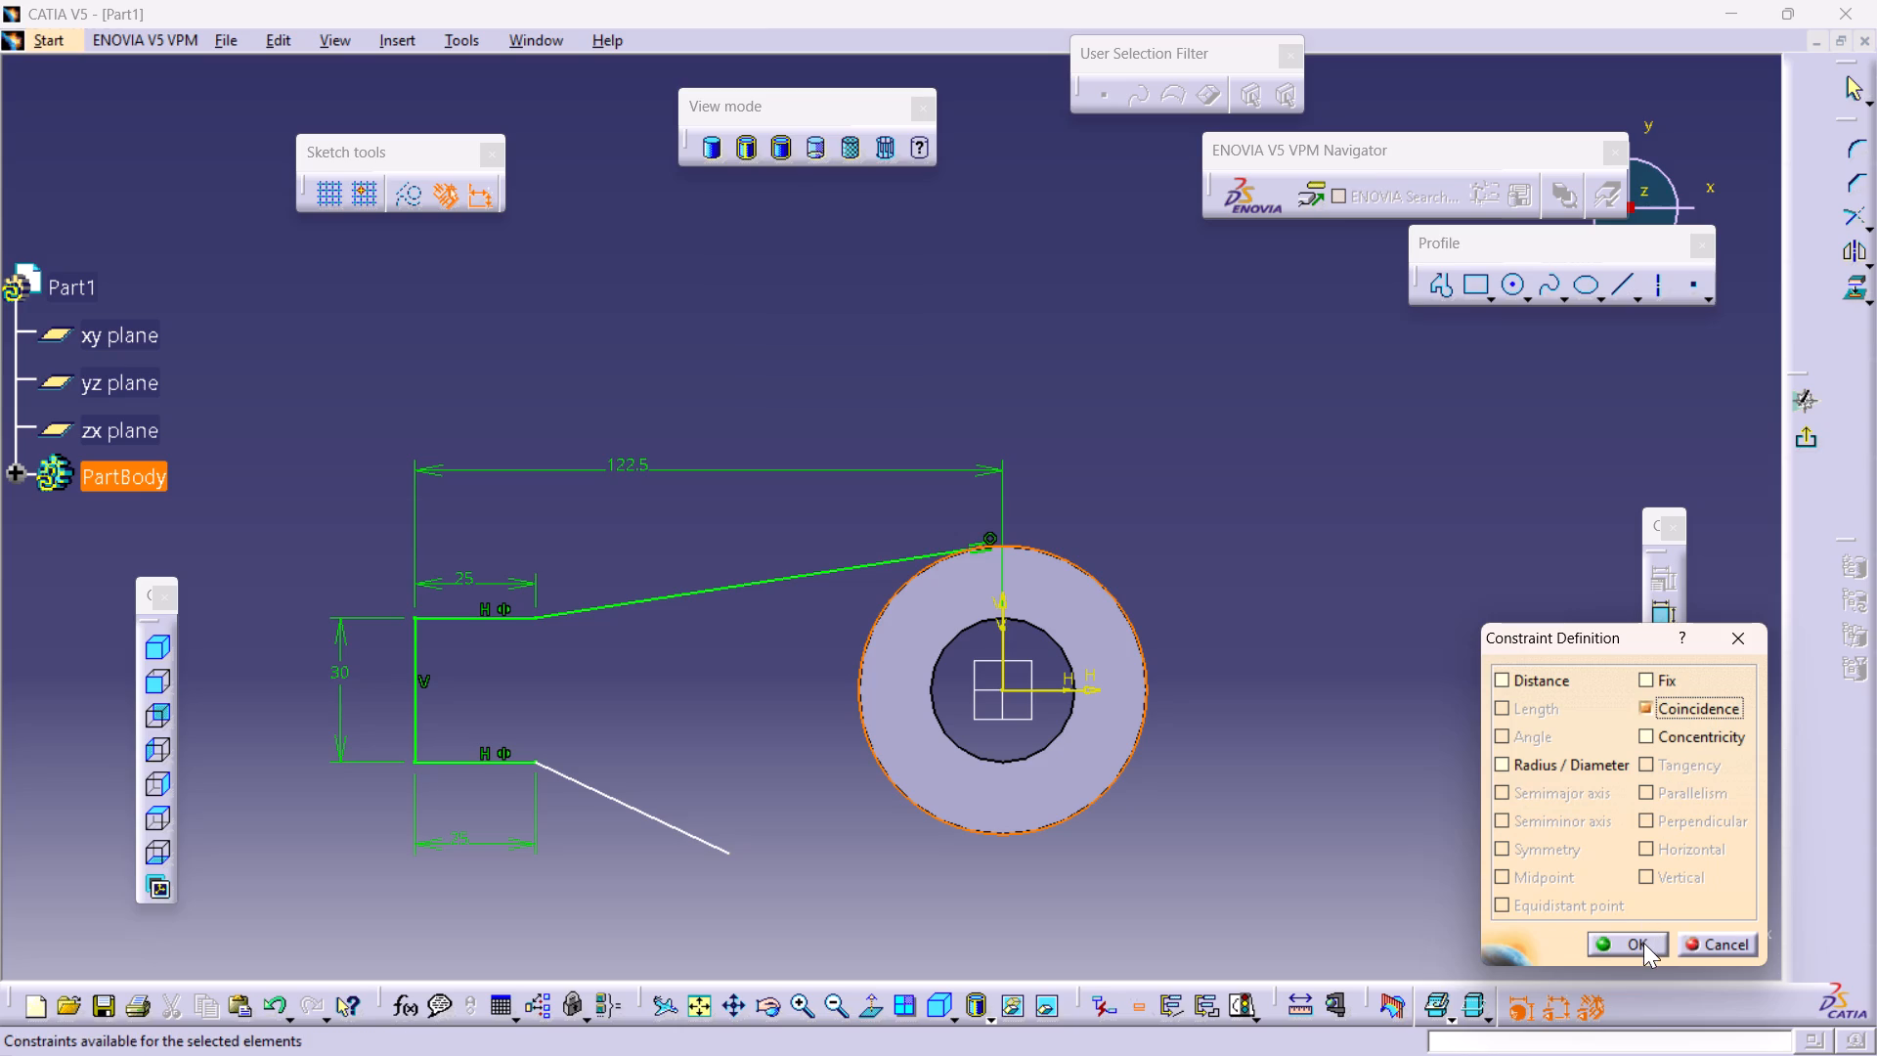
pyautogui.click(1643, 943)
pyautogui.click(1259, 668)
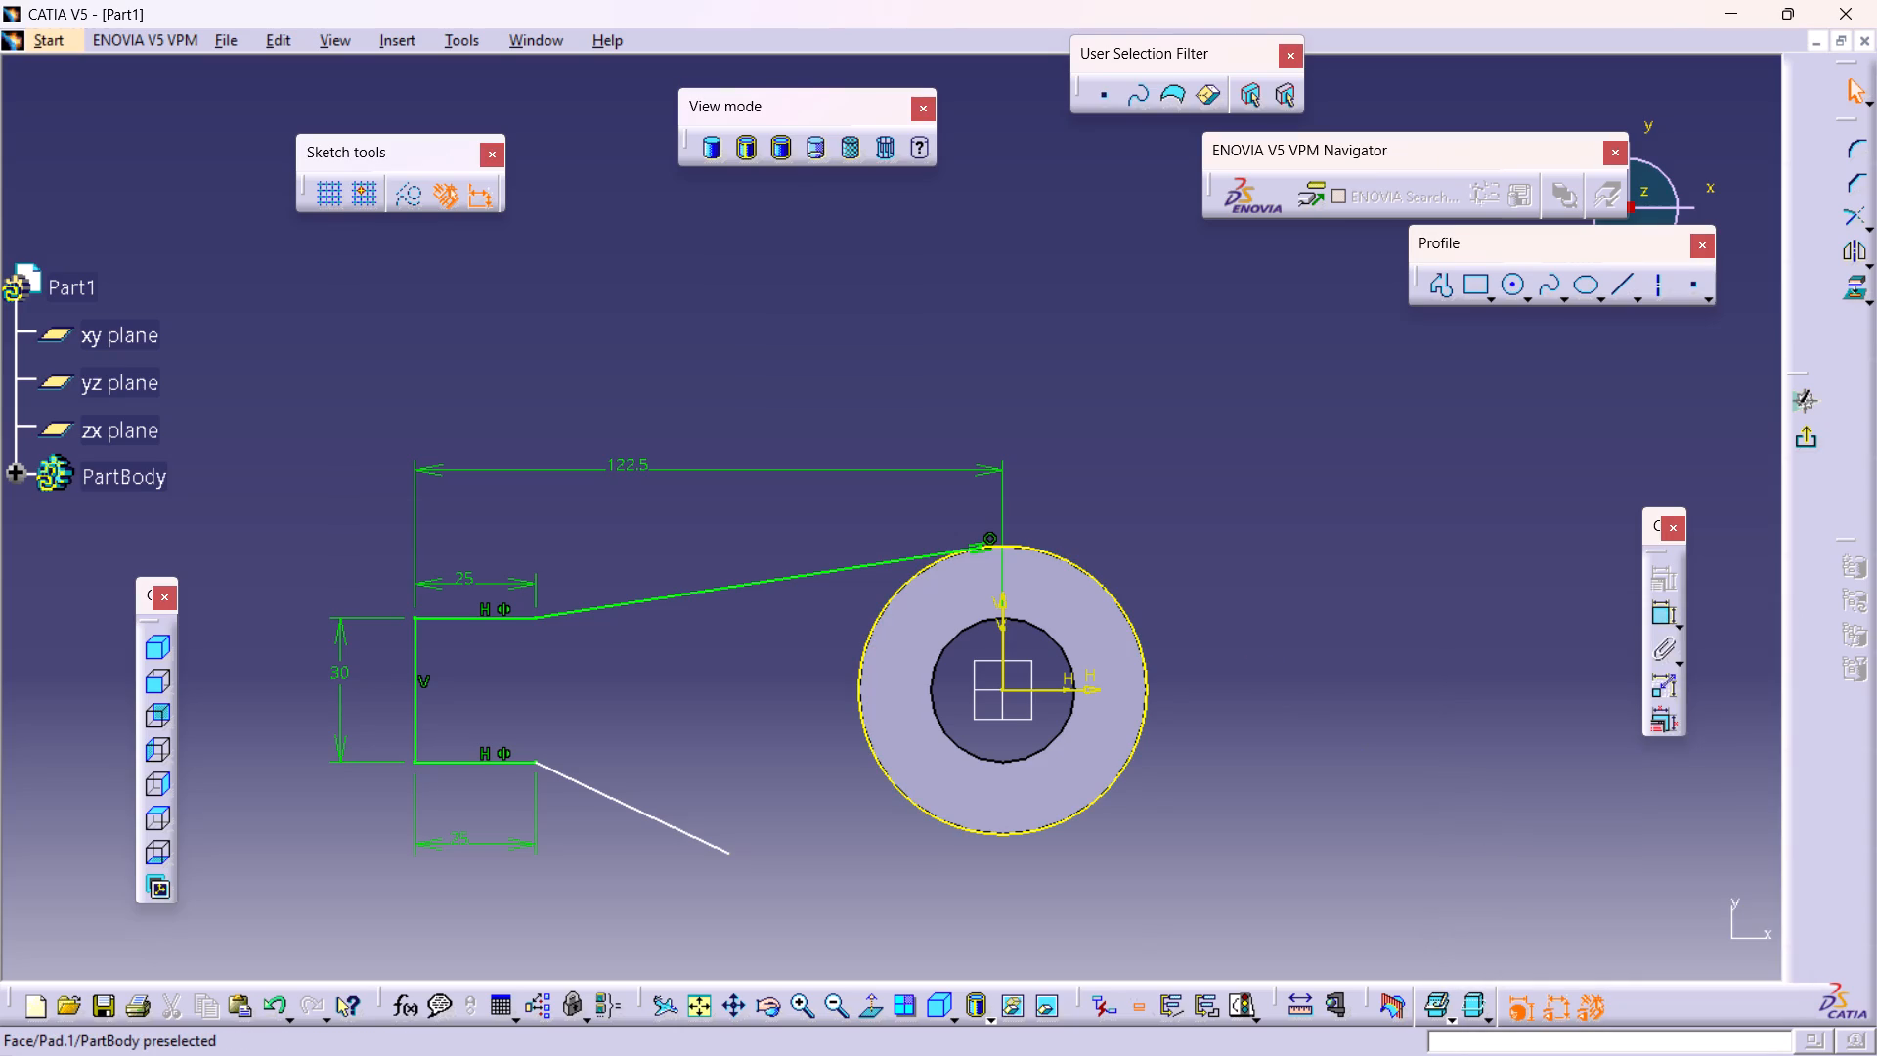
# Delete the arm's lower sloped line from the sketch.
pyautogui.click(847, 827)
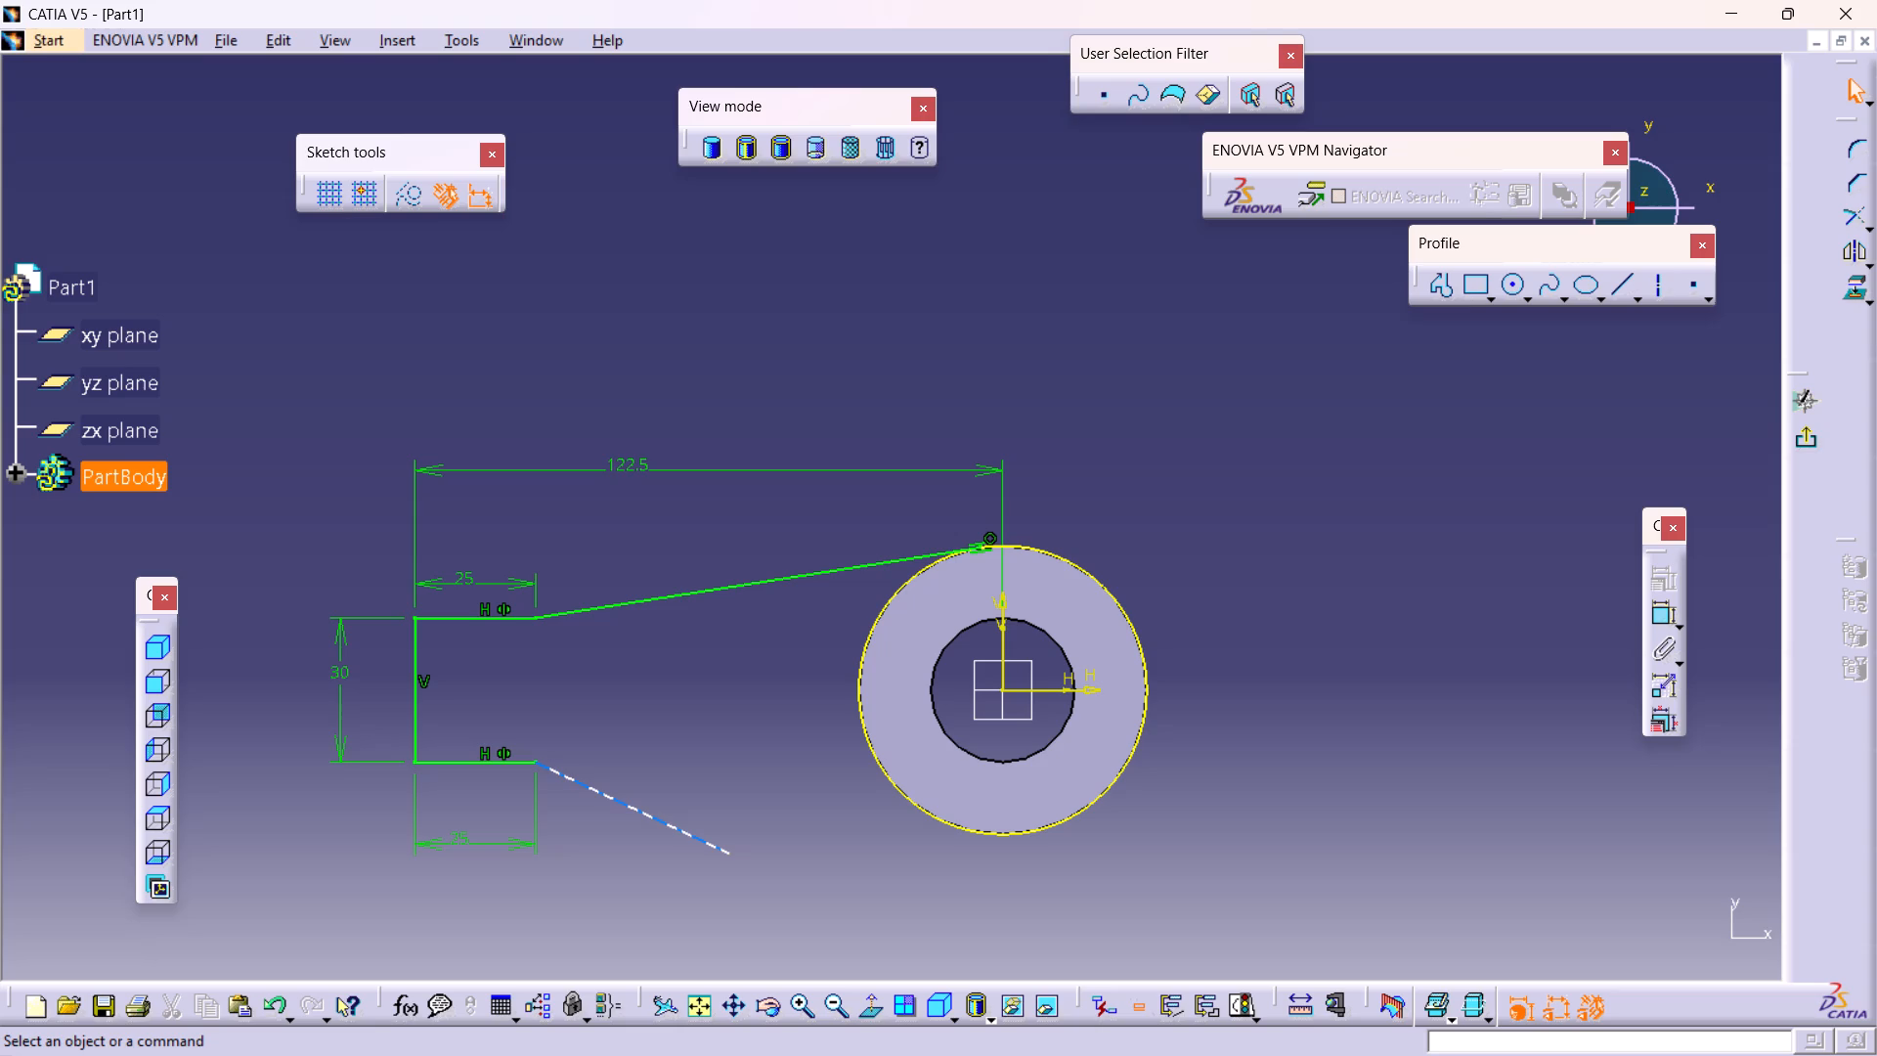
pyautogui.rightClick(672, 822)
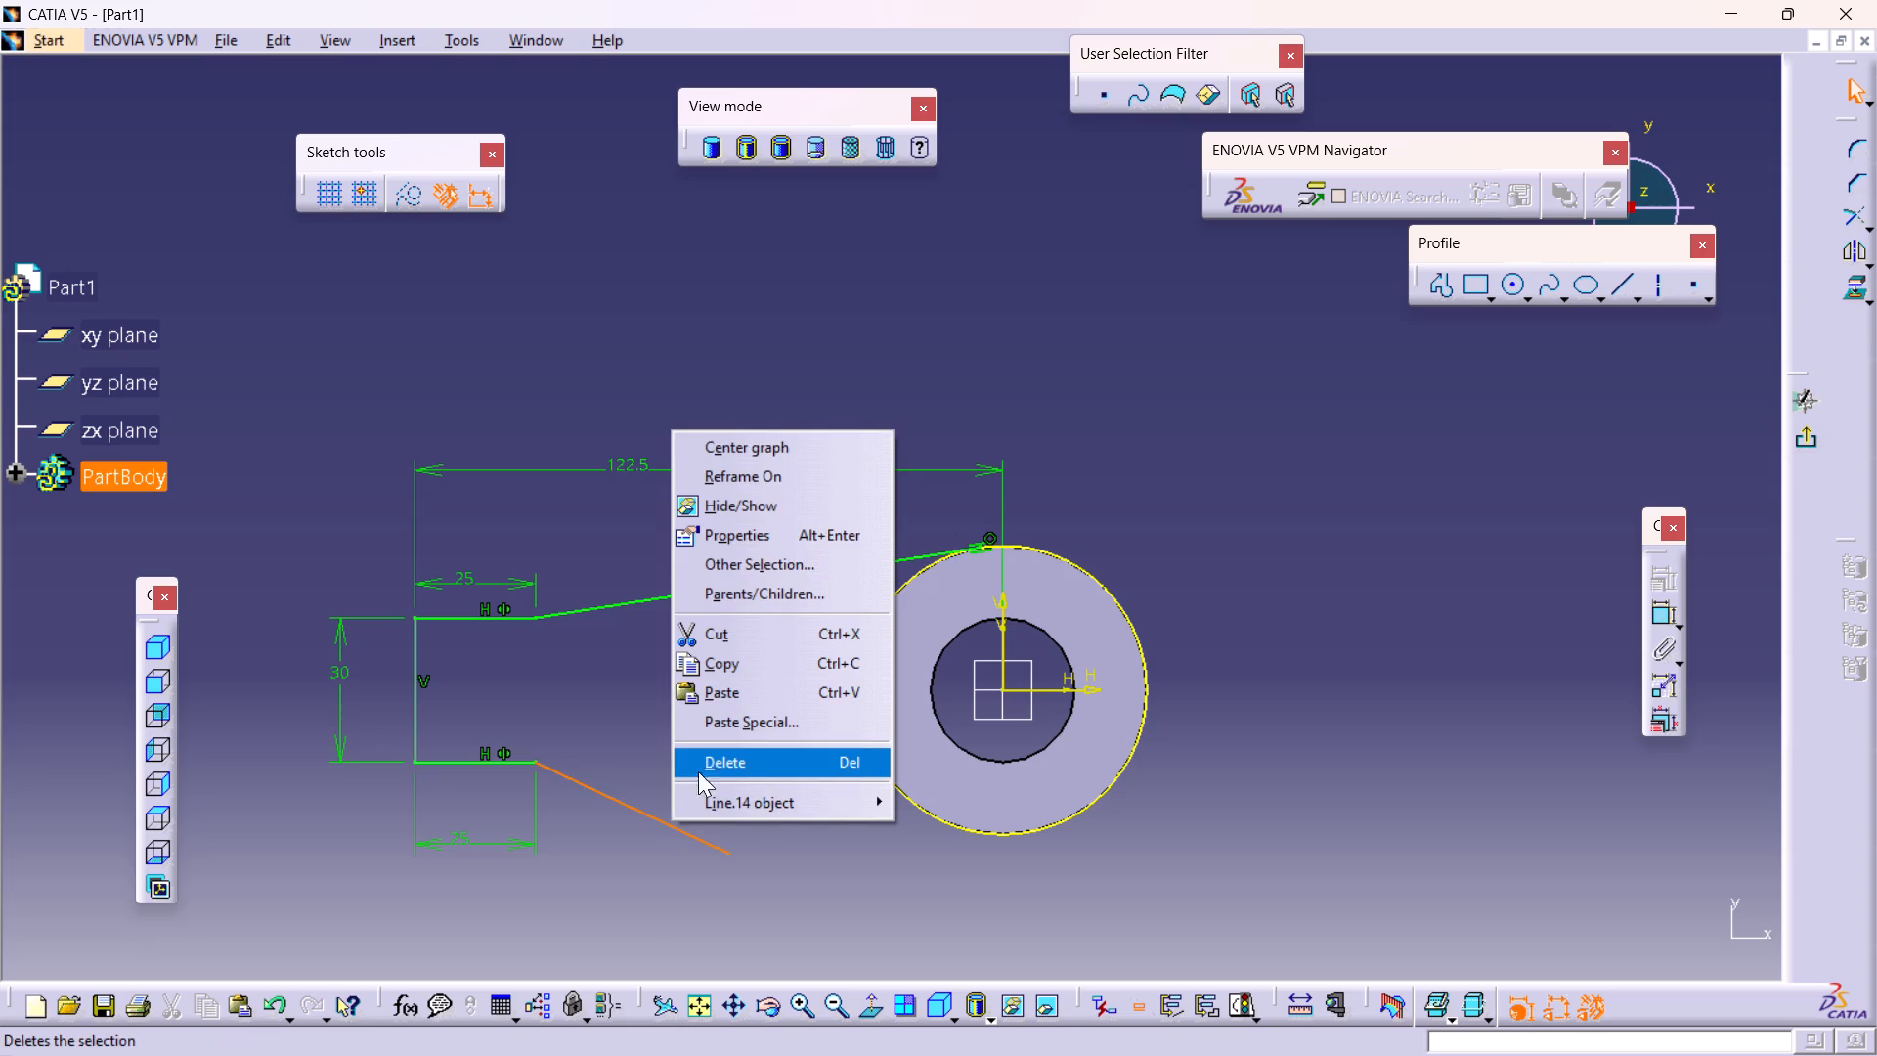
pyautogui.click(709, 756)
pyautogui.click(709, 768)
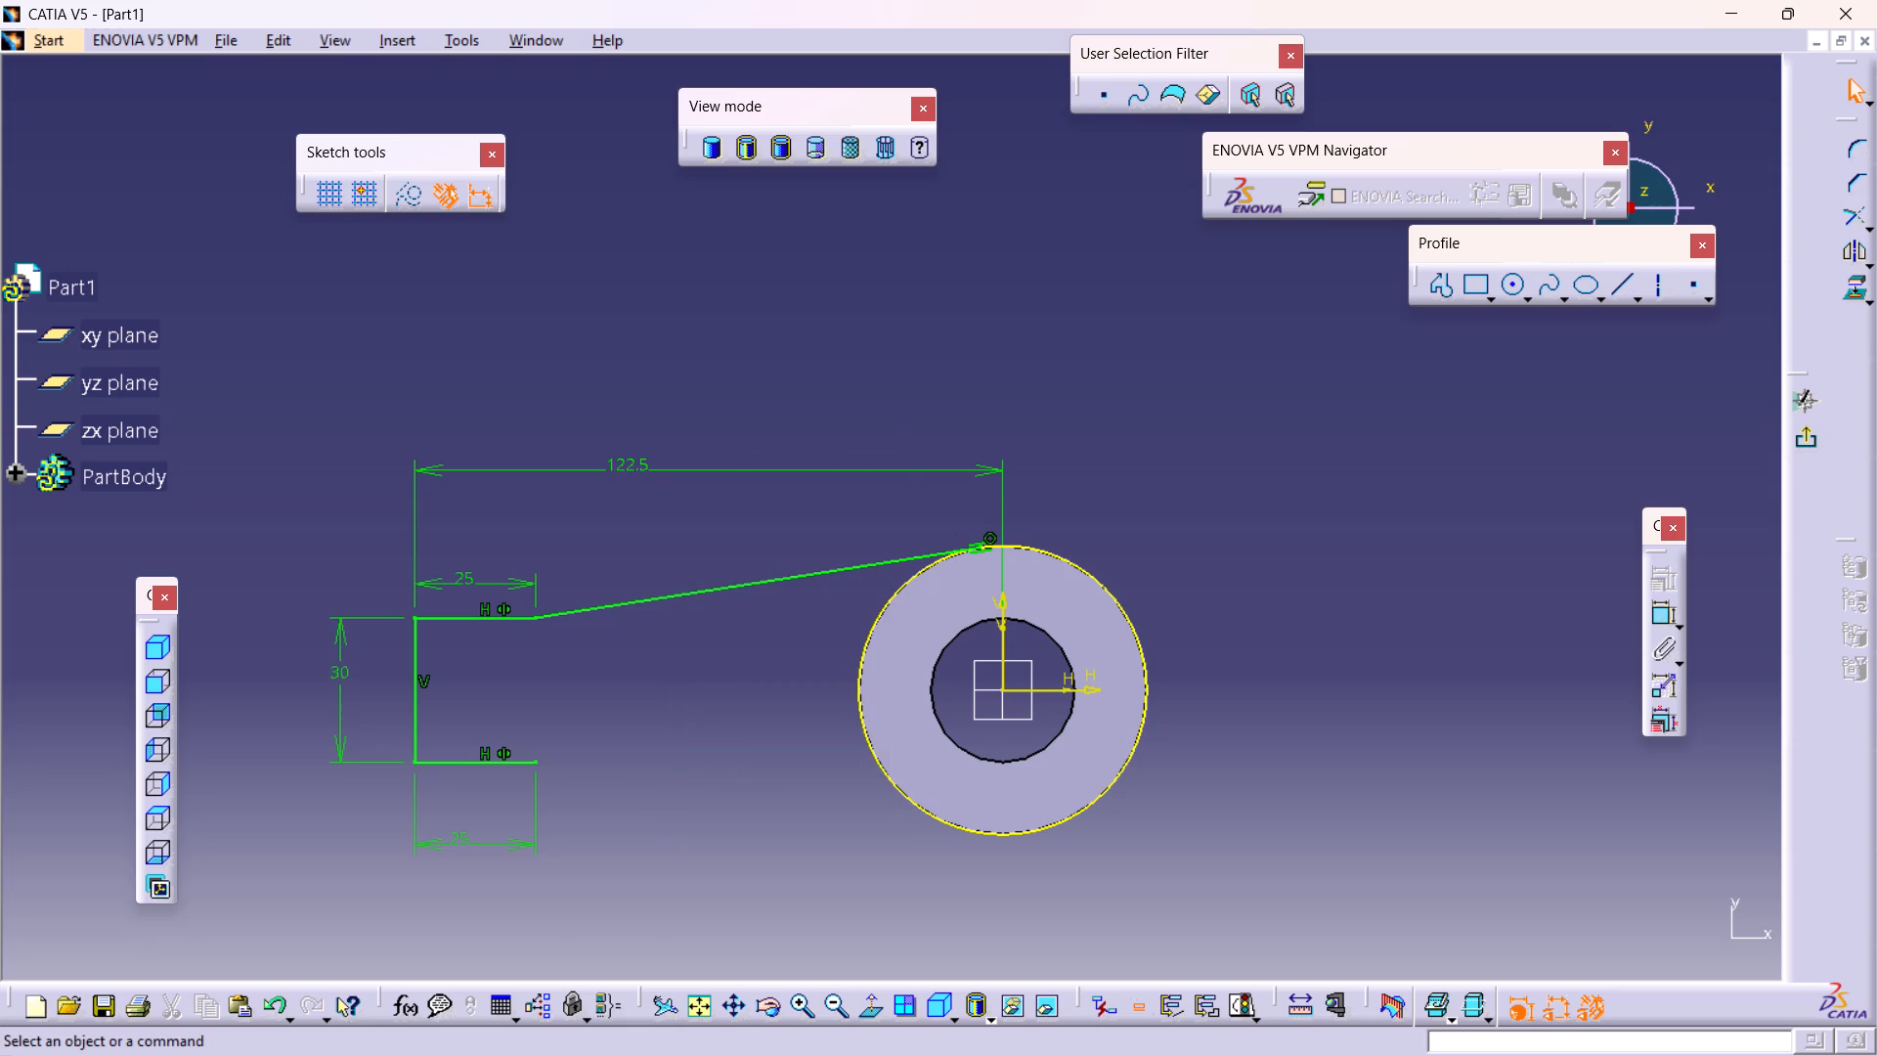
# Mirror the arm's upper sloped line about the horizontal axis to form the lower sloped line.
pyautogui.click(779, 579)
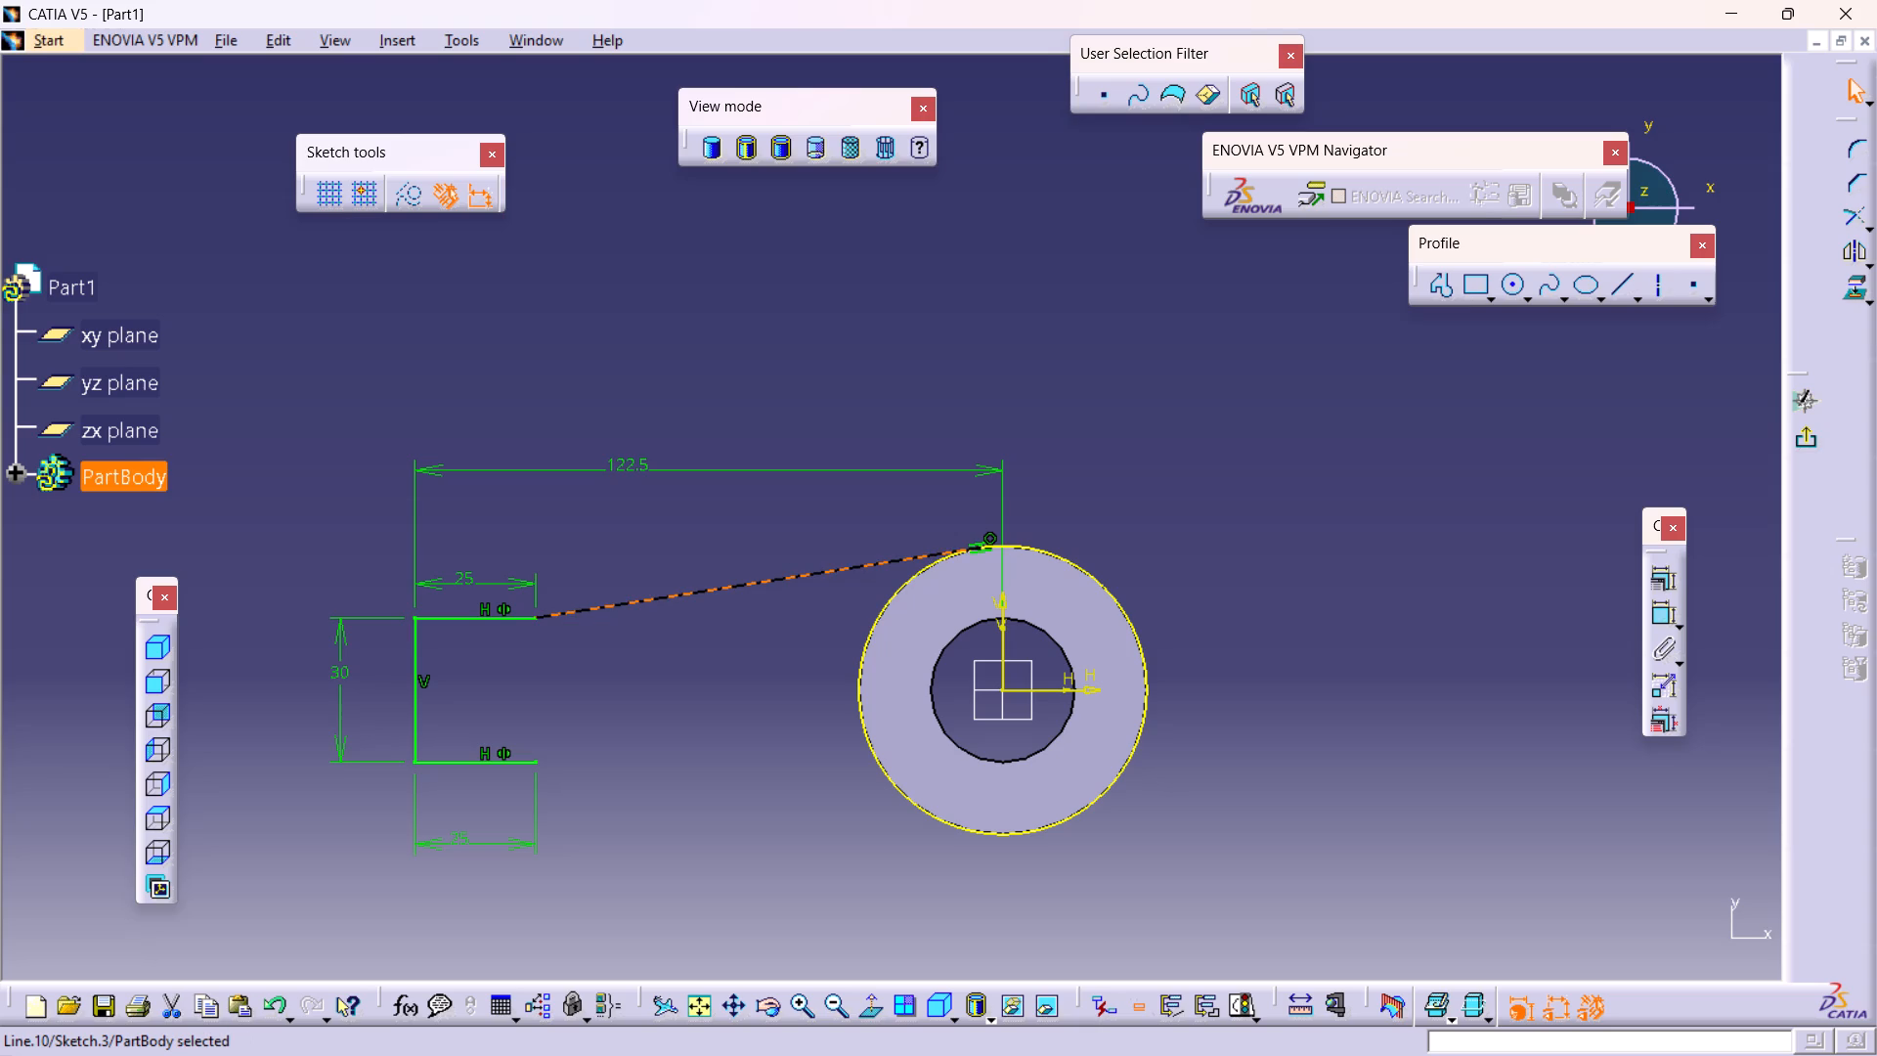
pyautogui.click(1844, 257)
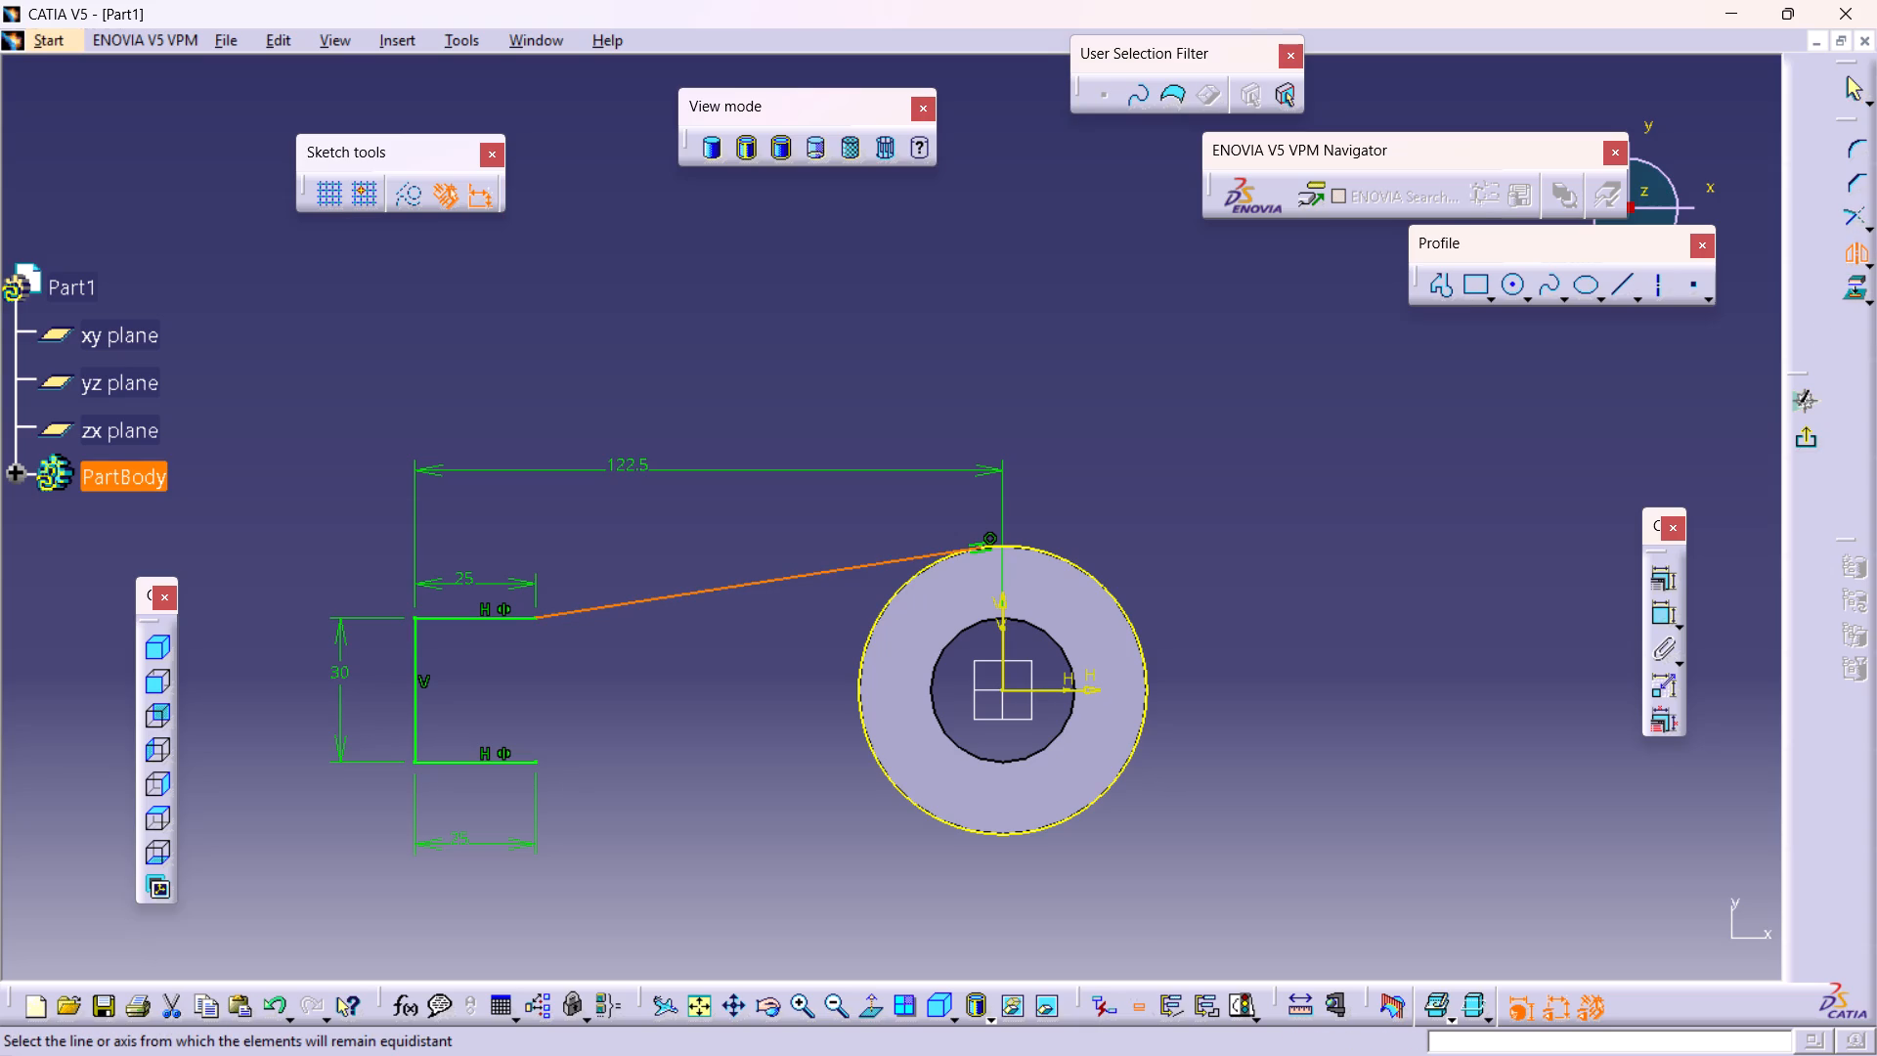
pyautogui.click(1056, 687)
pyautogui.click(1294, 520)
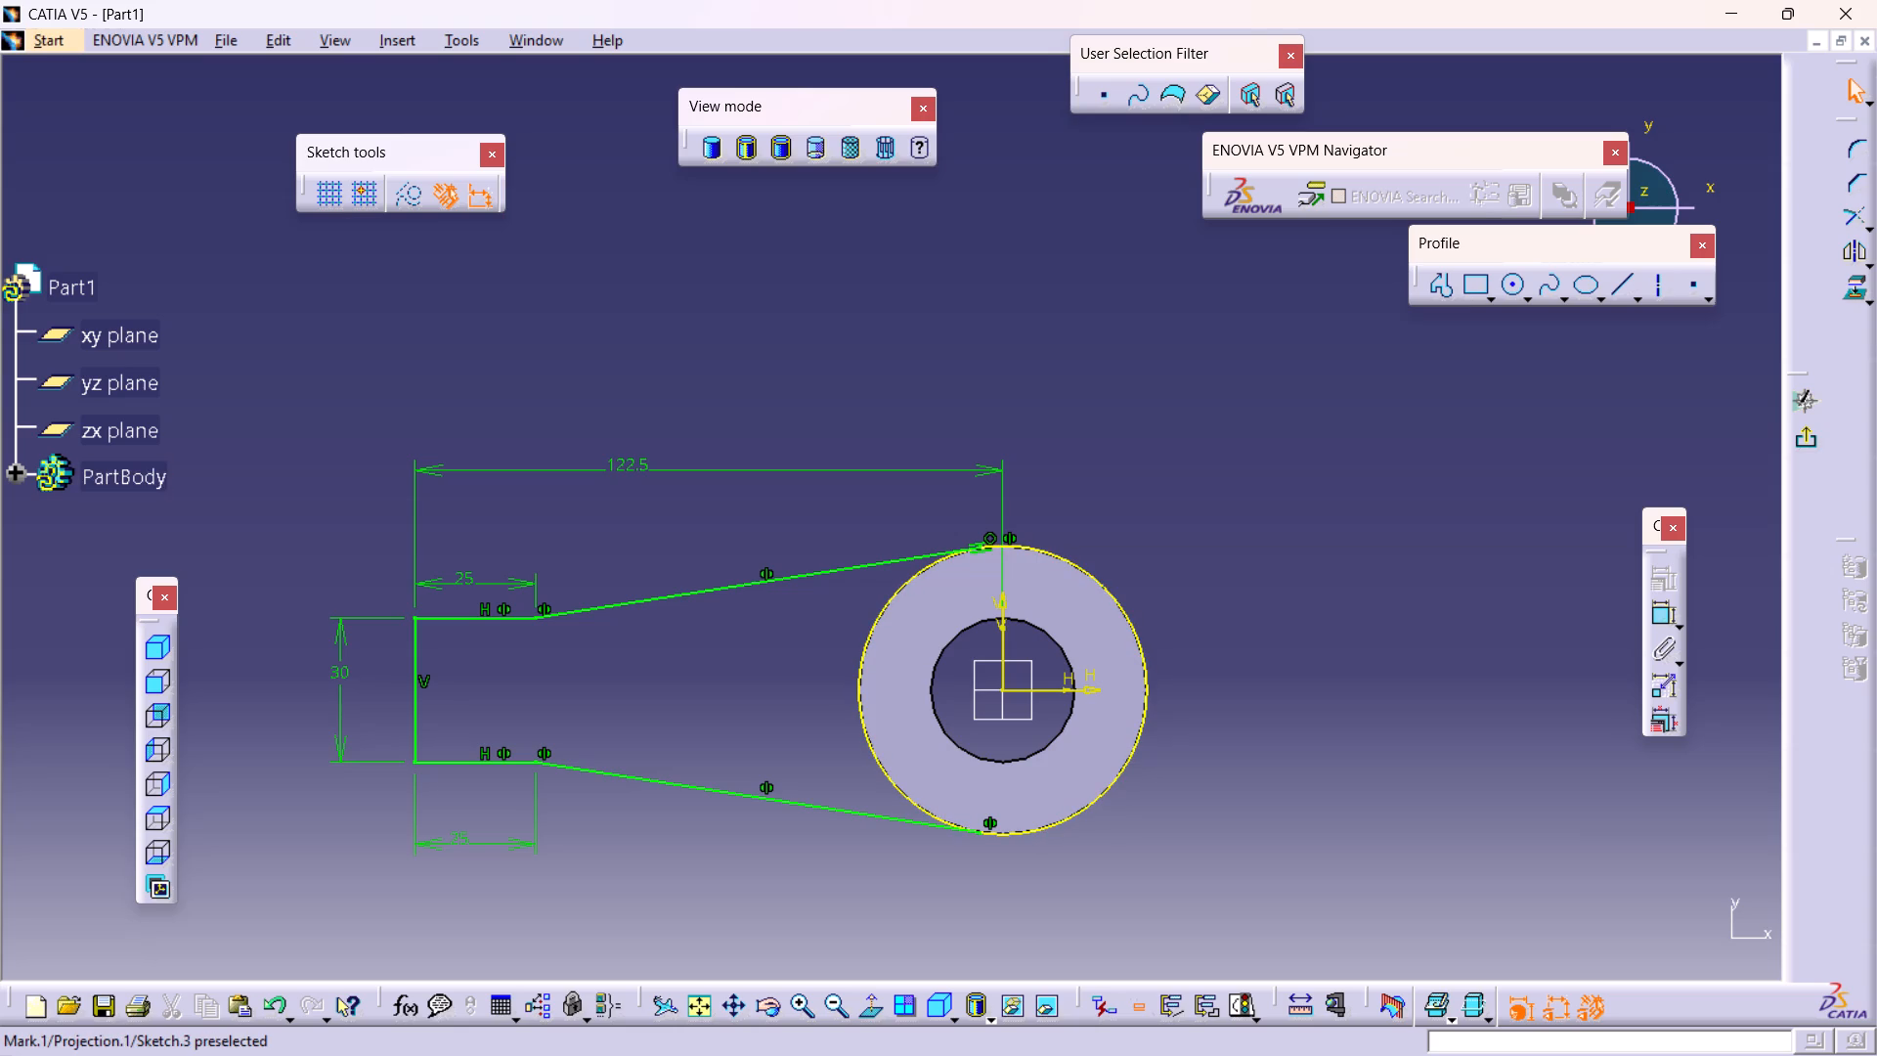
pyautogui.click(1352, 516)
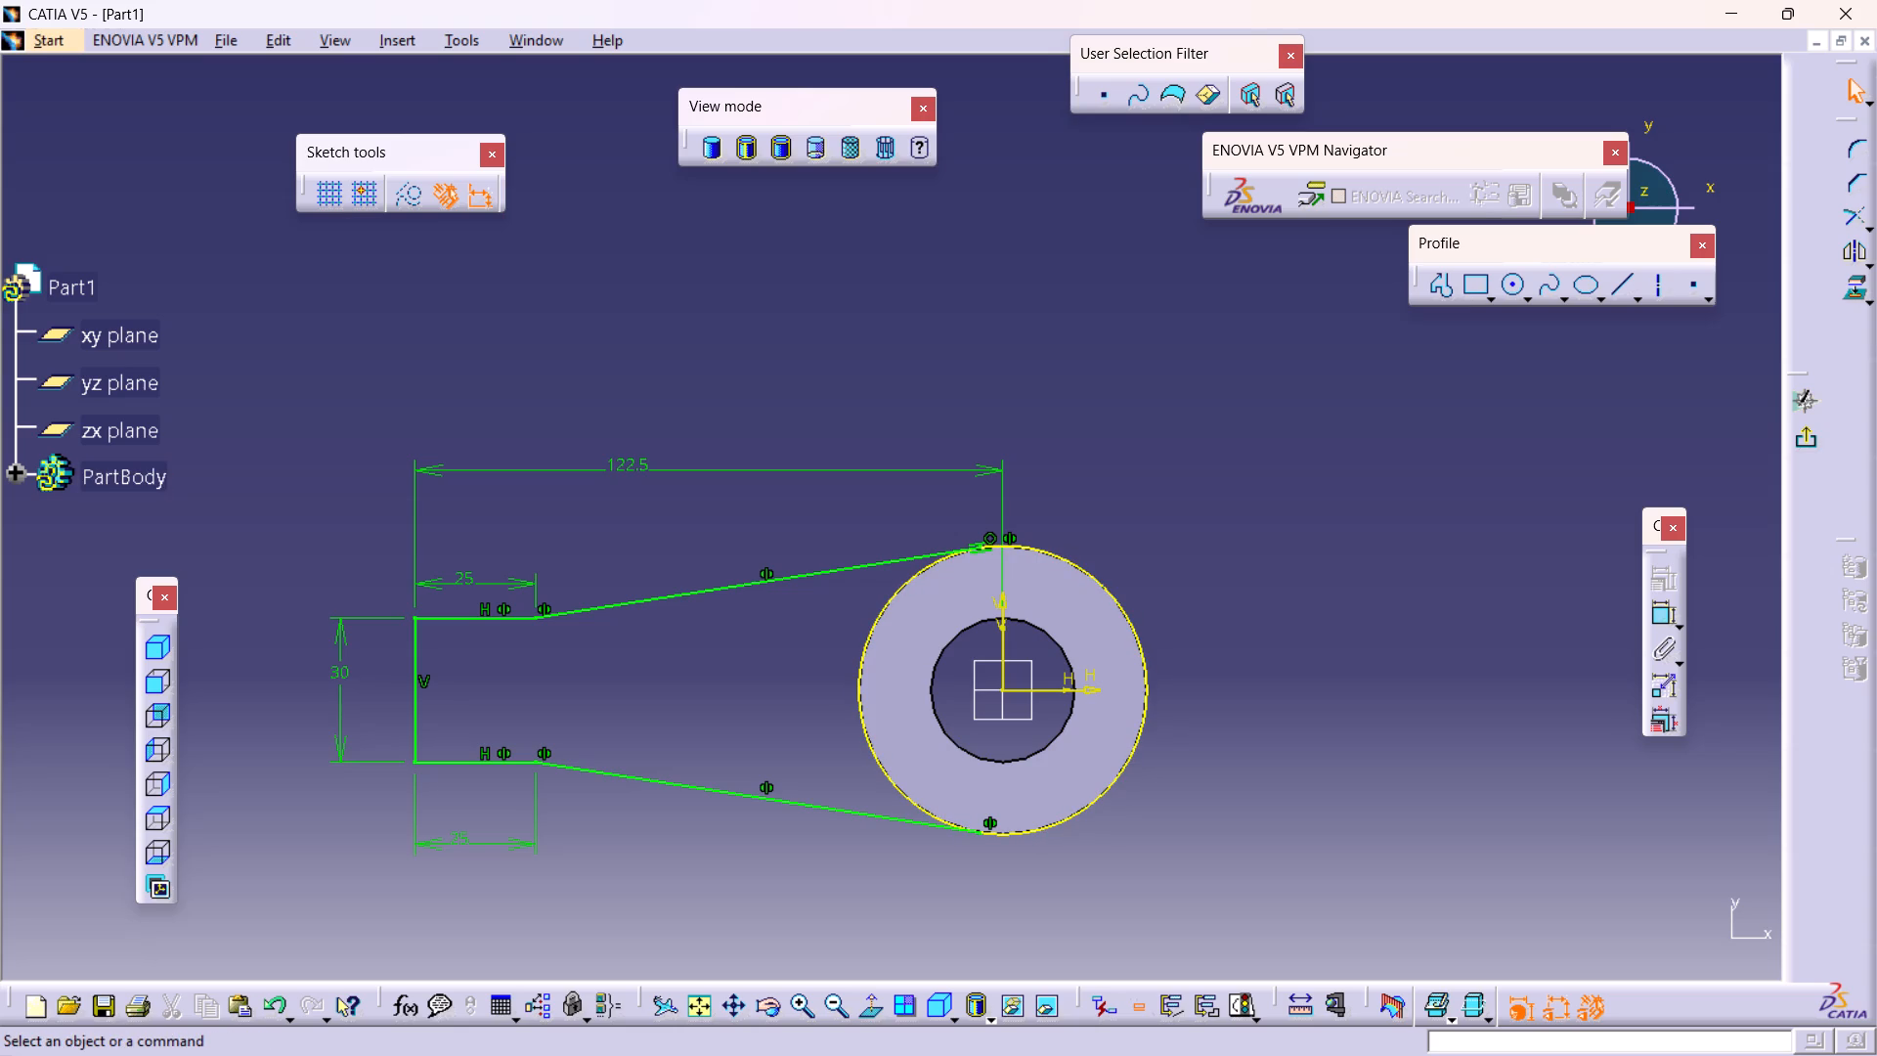
# Quick Trim the part of the ring's projected outer circle on the side away from the arm, and exit the sketch.
pyautogui.click(1864, 212)
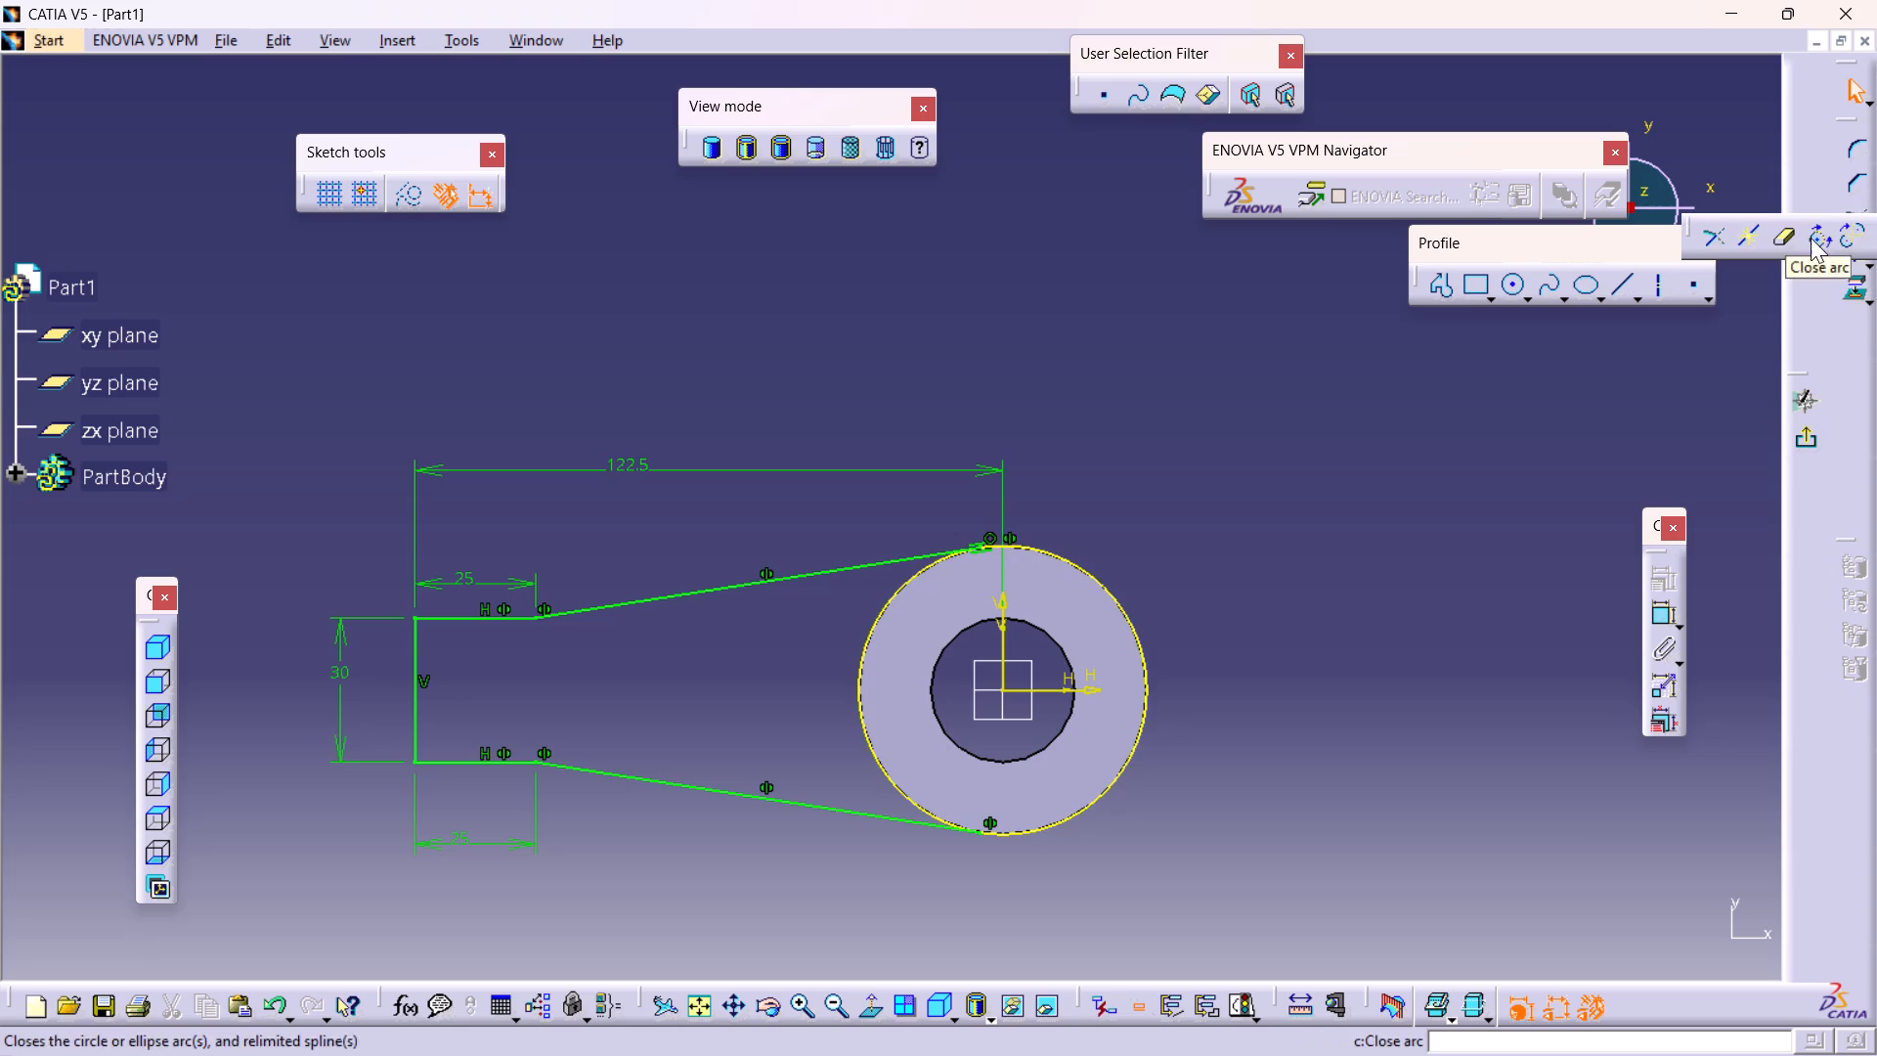
pyautogui.click(1791, 239)
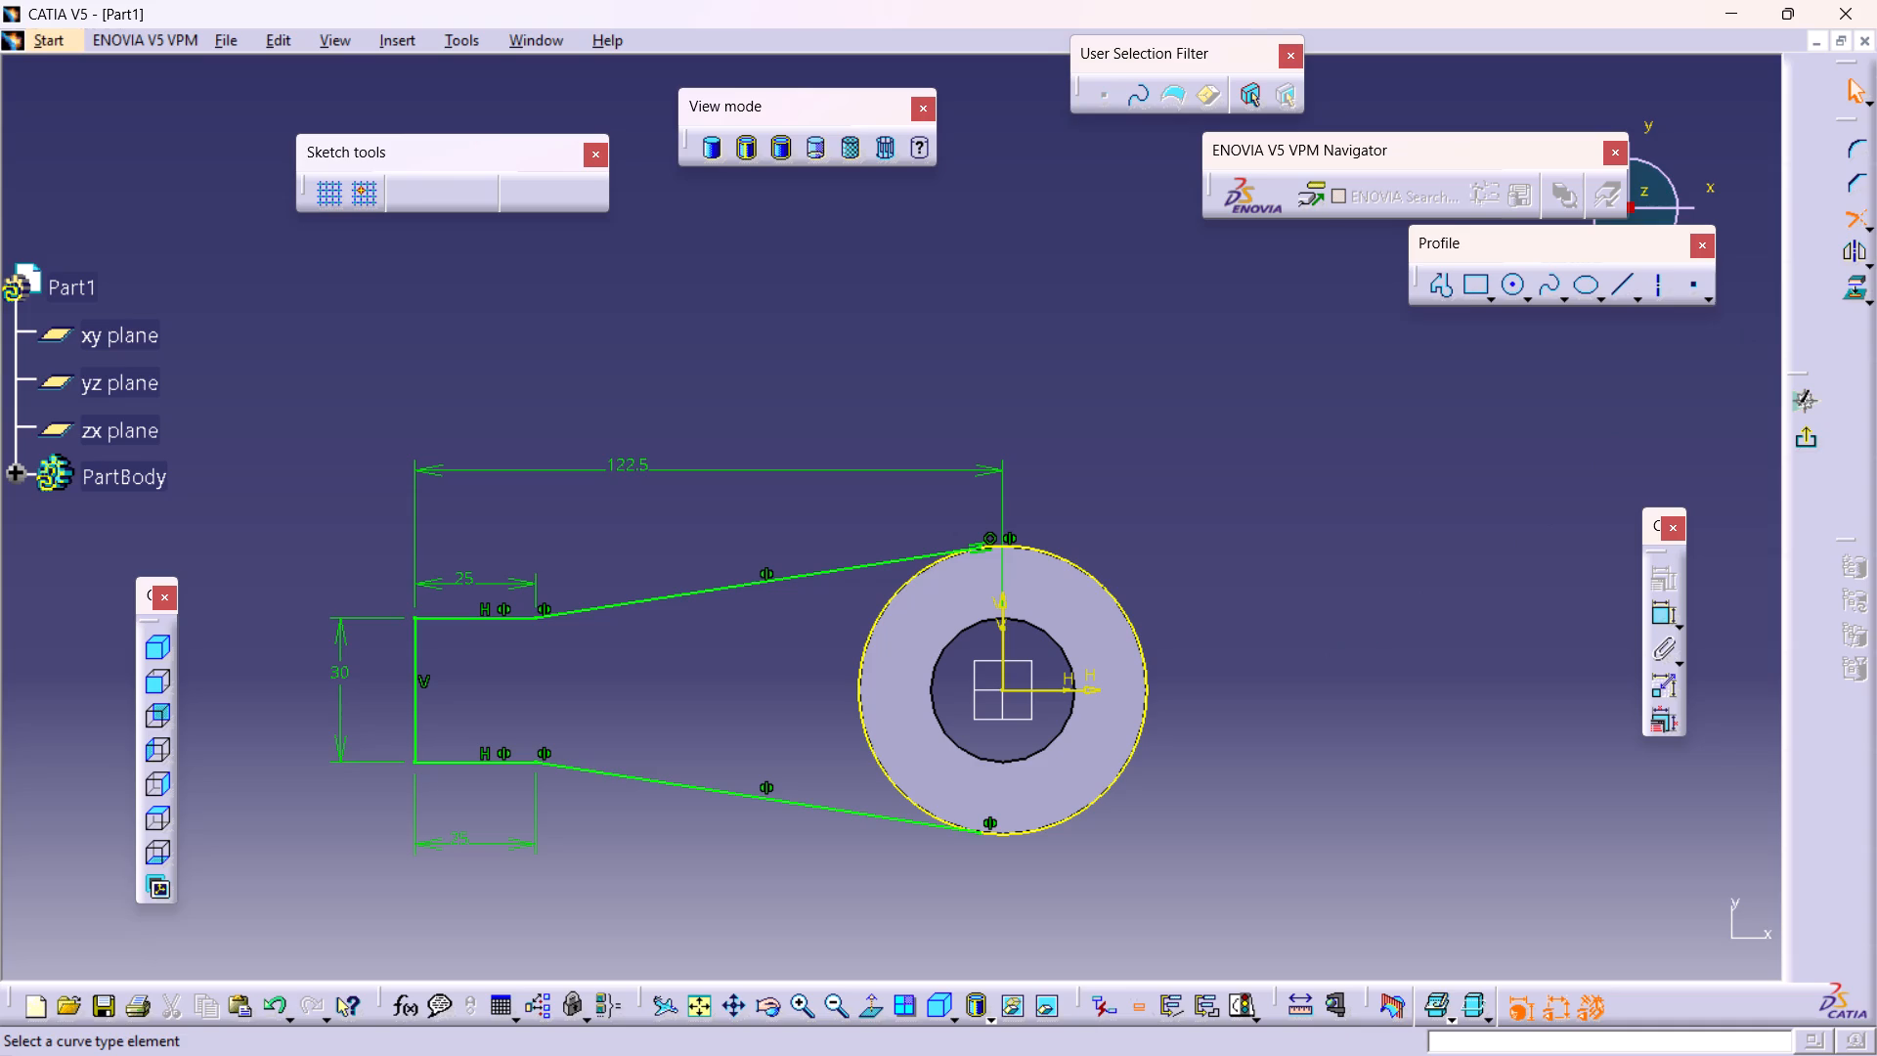
pyautogui.click(1142, 740)
pyautogui.click(1374, 711)
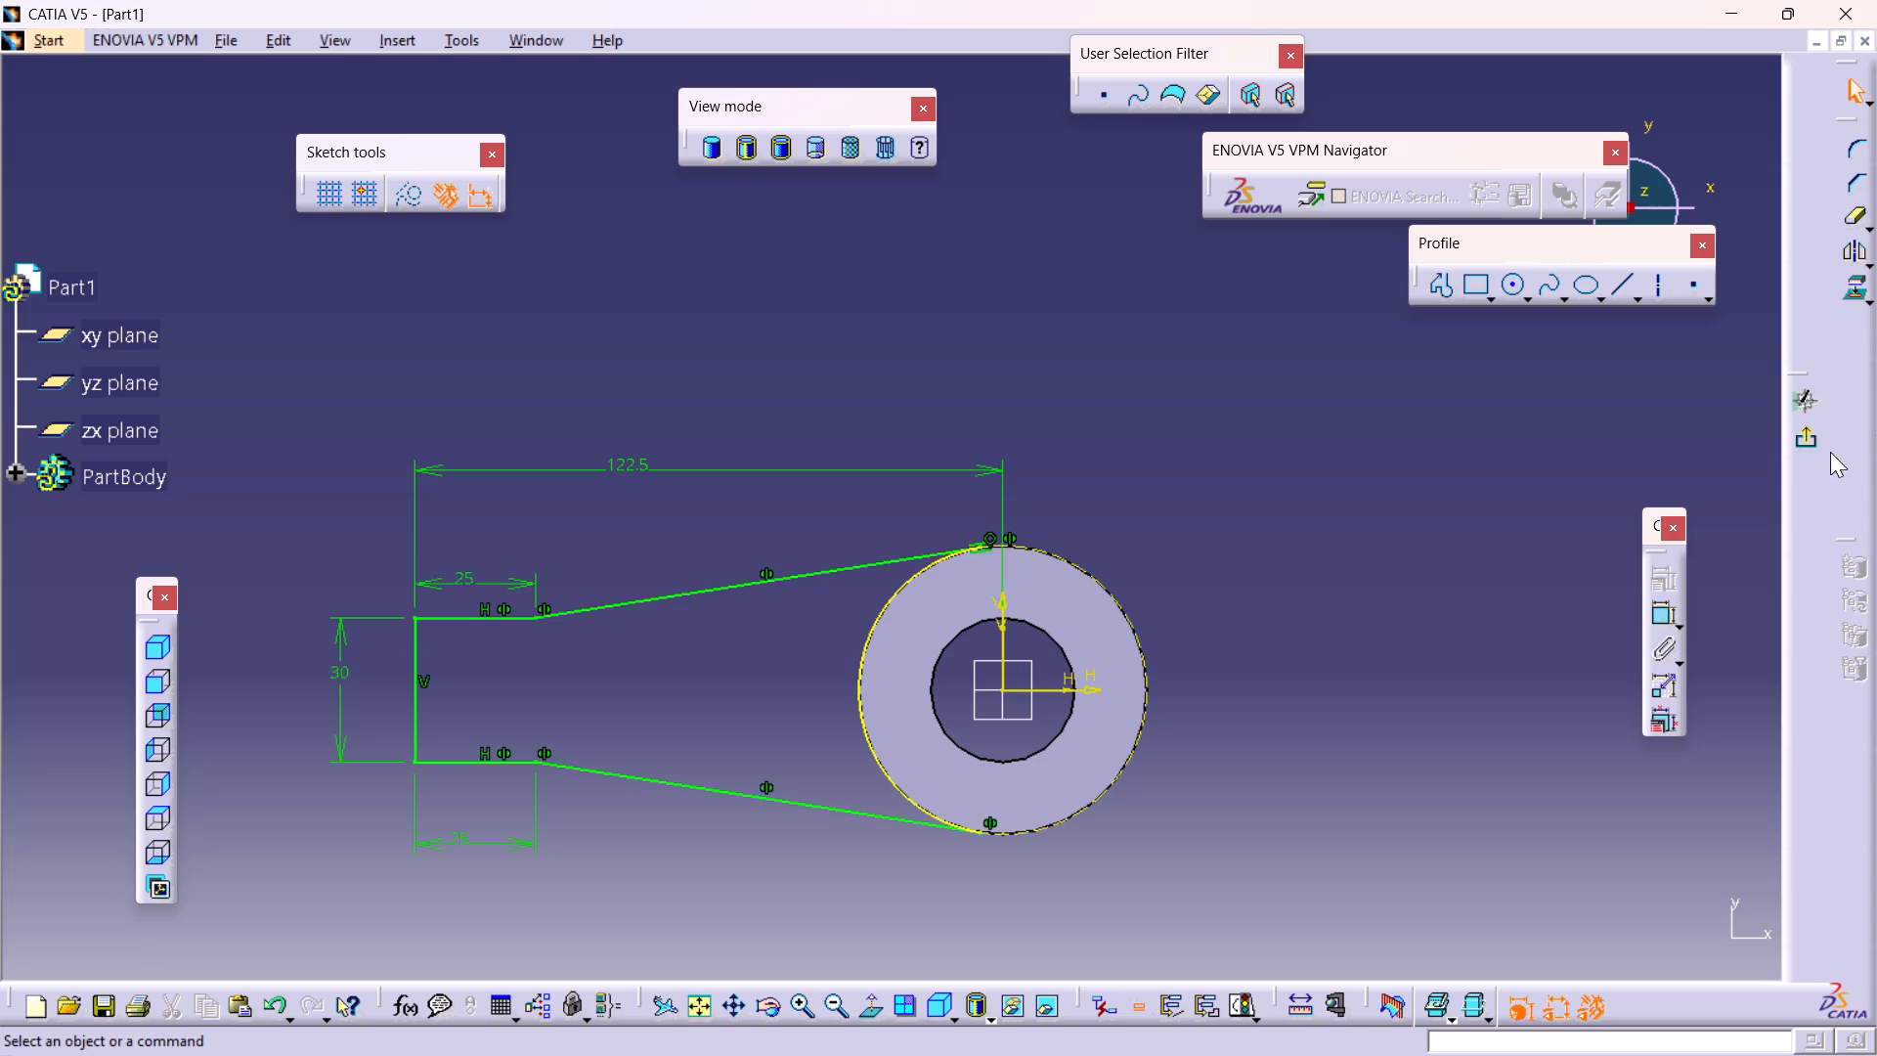
pyautogui.click(1809, 437)
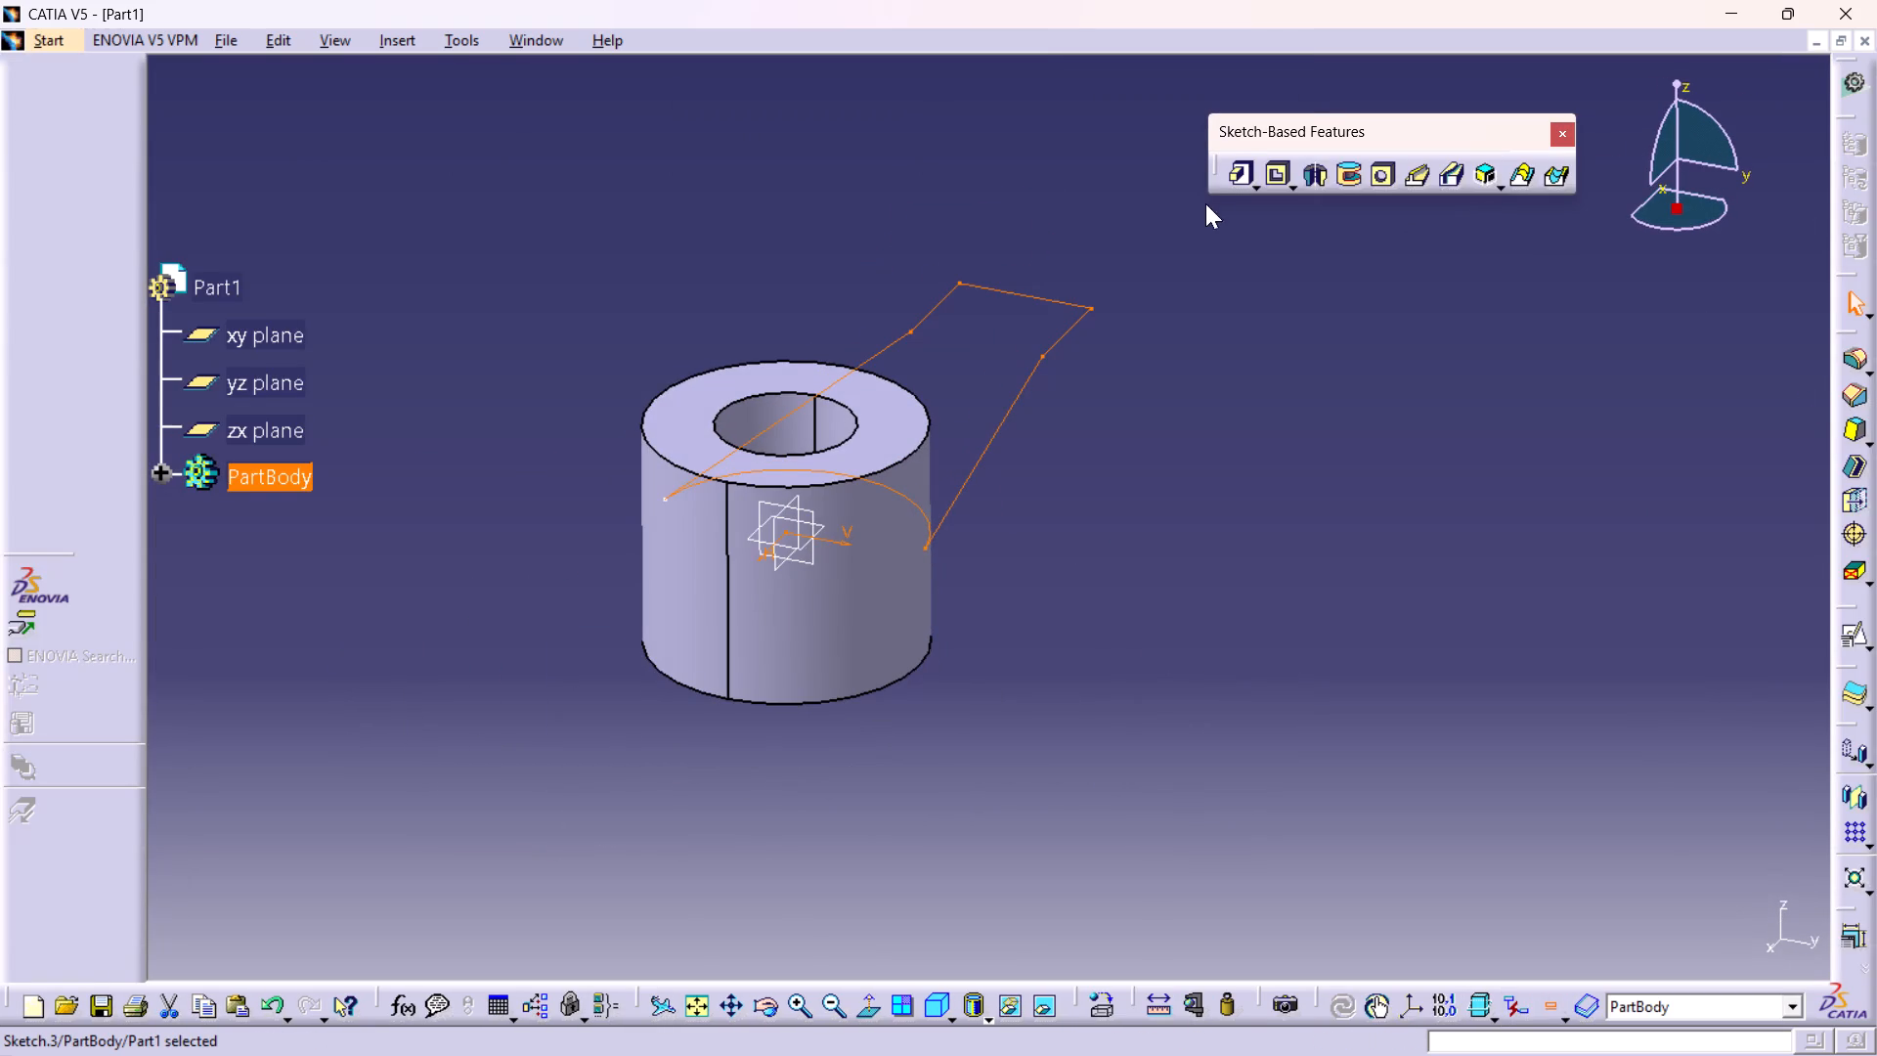
# Pad the arm sketch with a length of 5 mm and mirrored extent.
pyautogui.click(1234, 178)
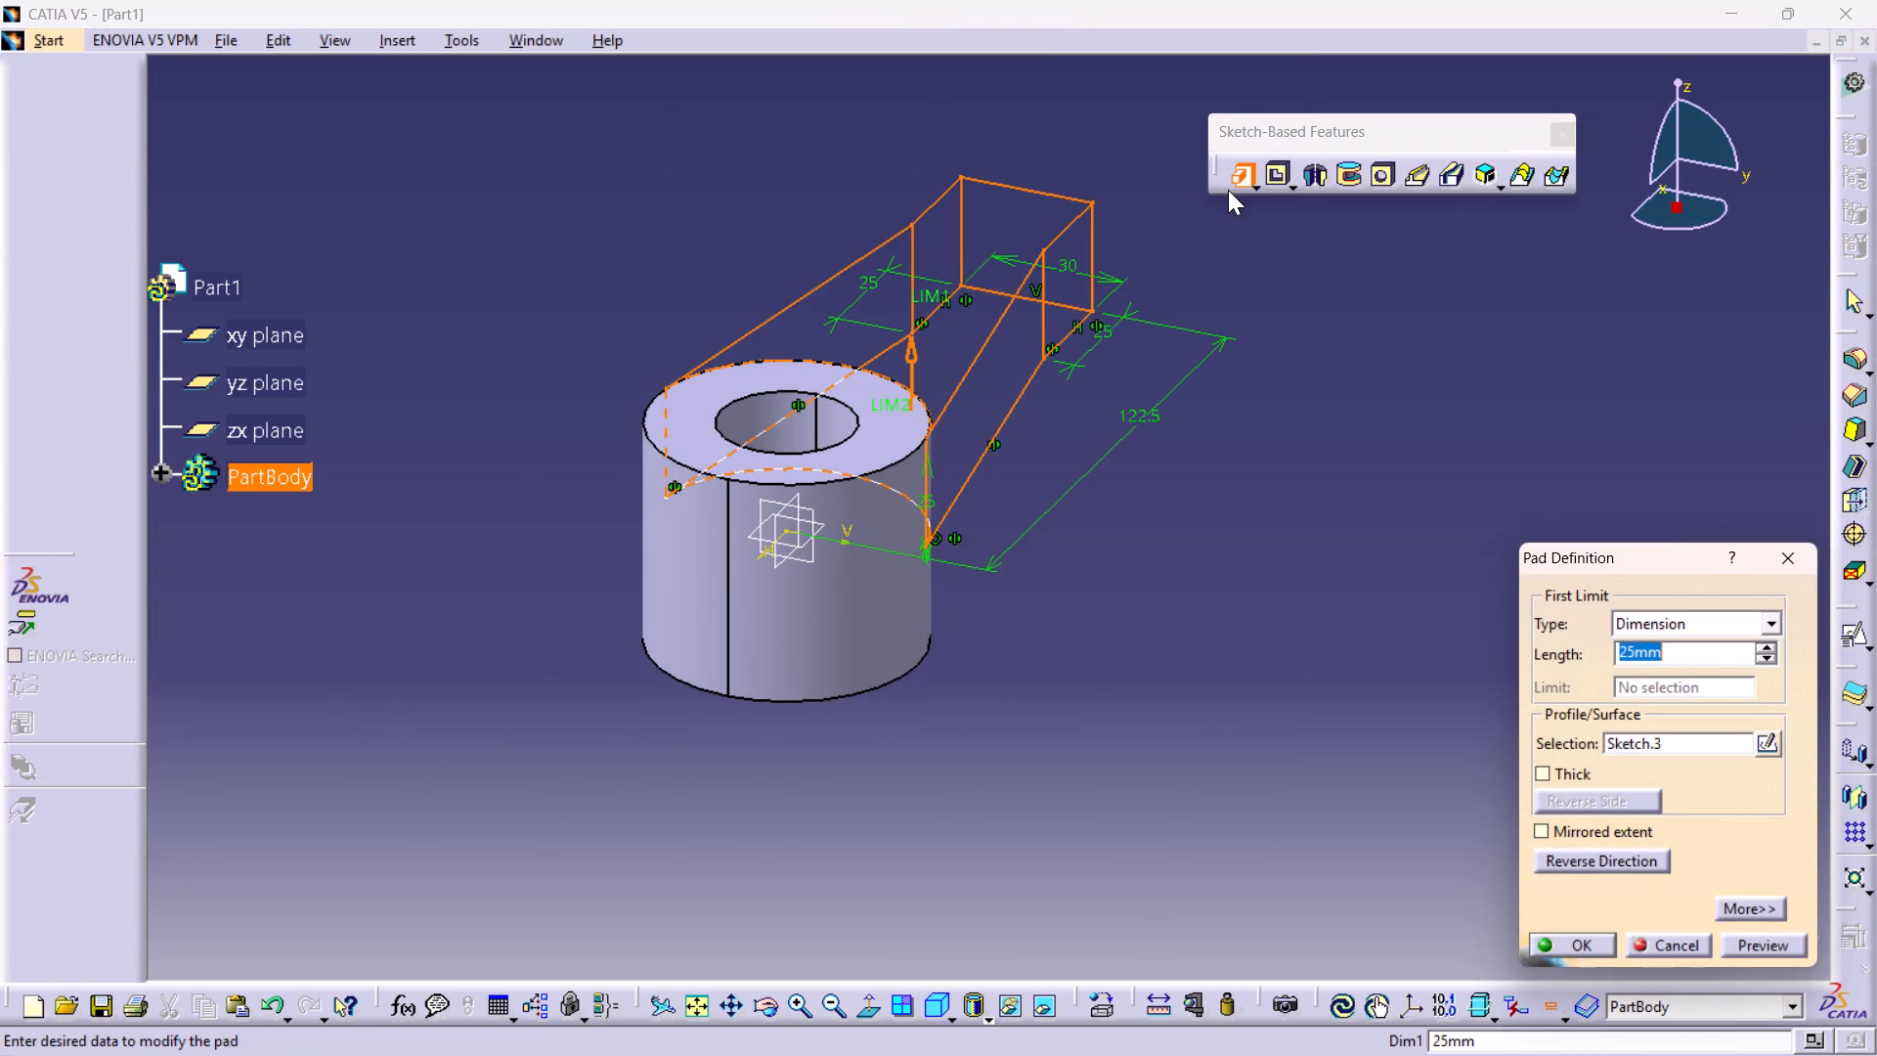
pyautogui.click(1645, 839)
pyautogui.click(1694, 670)
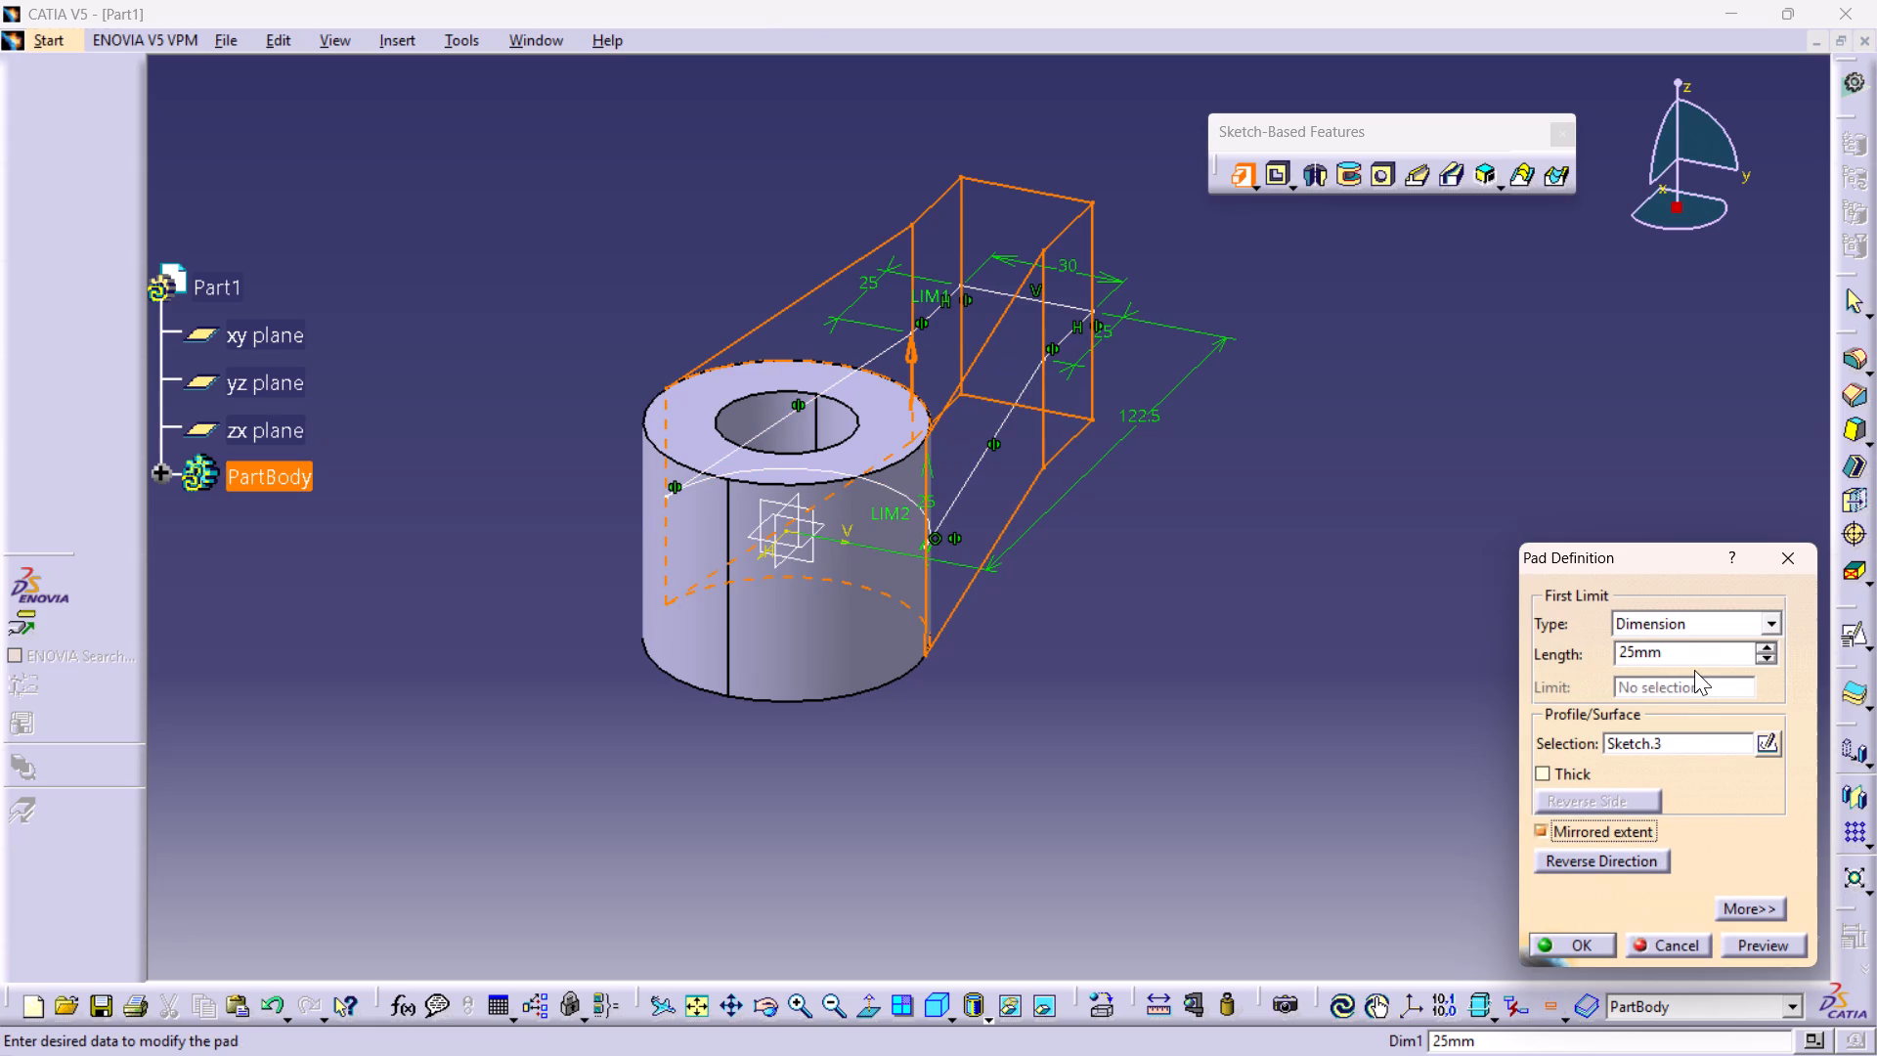
pyautogui.doubleClick(1703, 657)
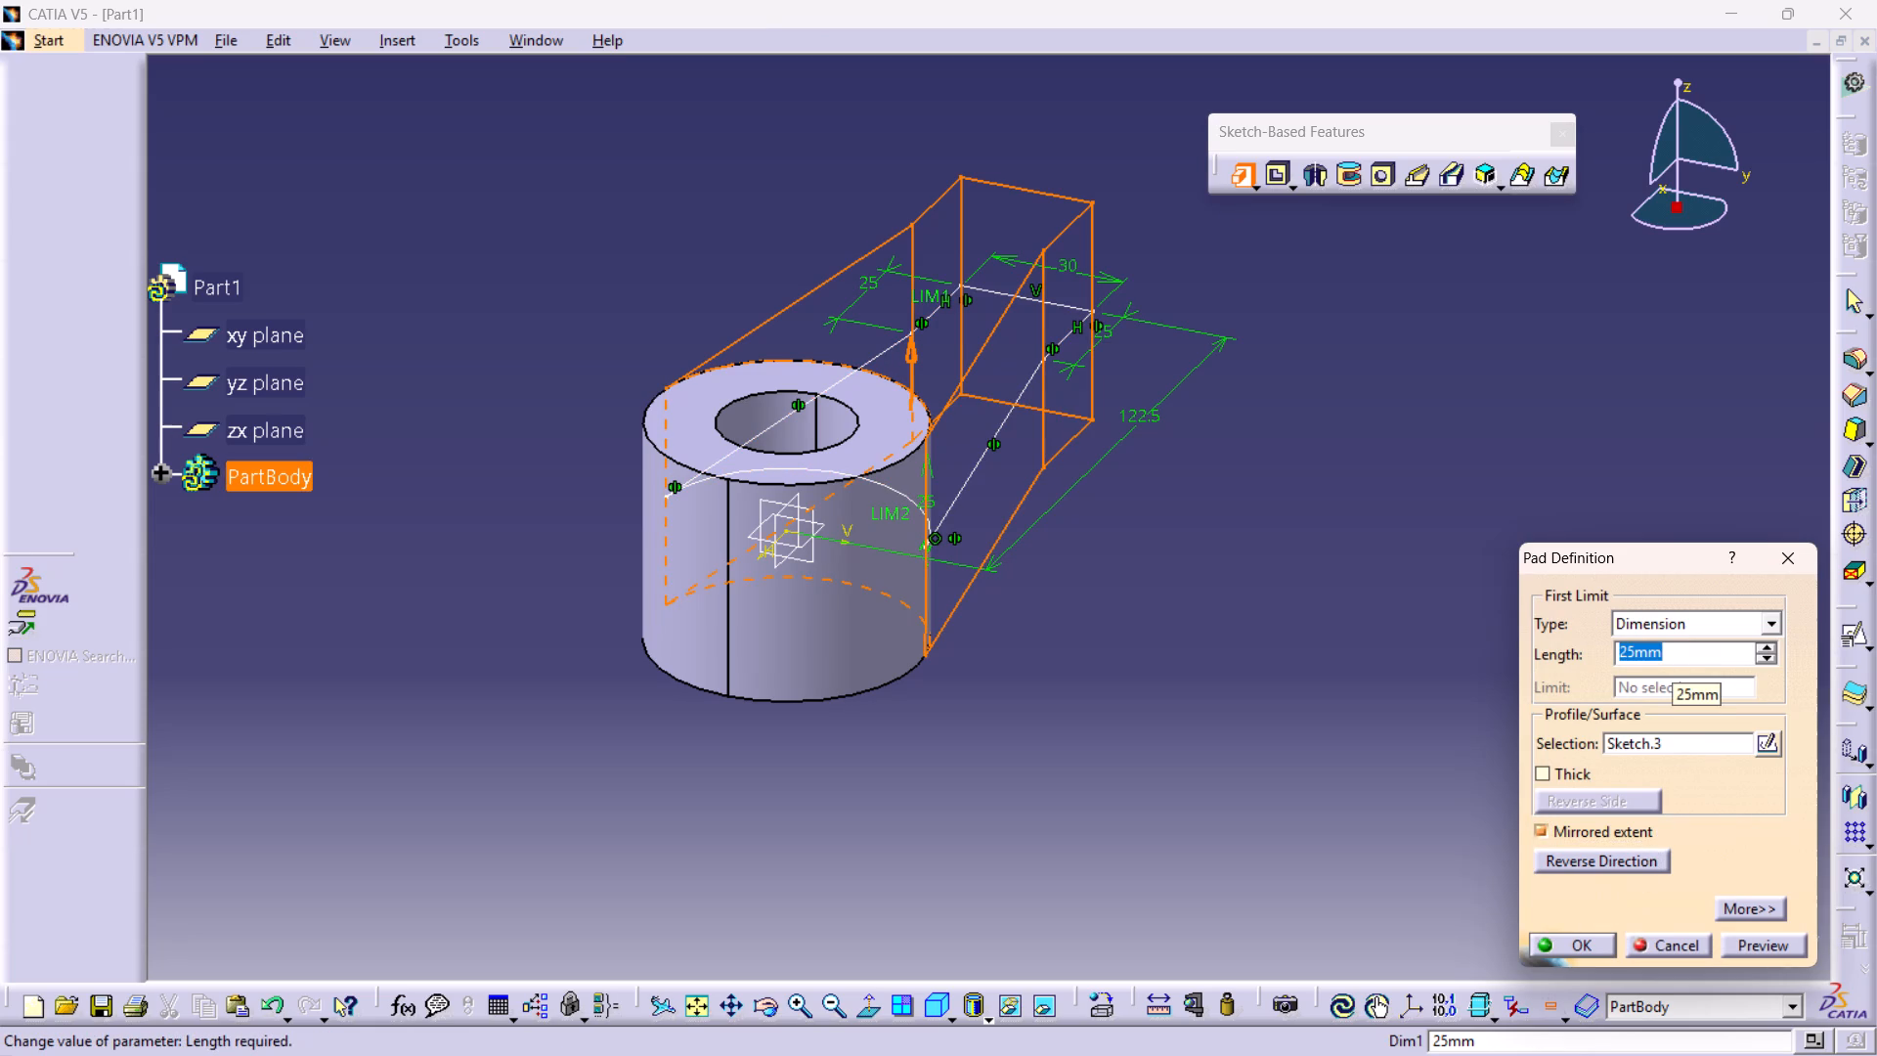
pyautogui.press('5')
pyautogui.press('Return')
pyautogui.click(1301, 524)
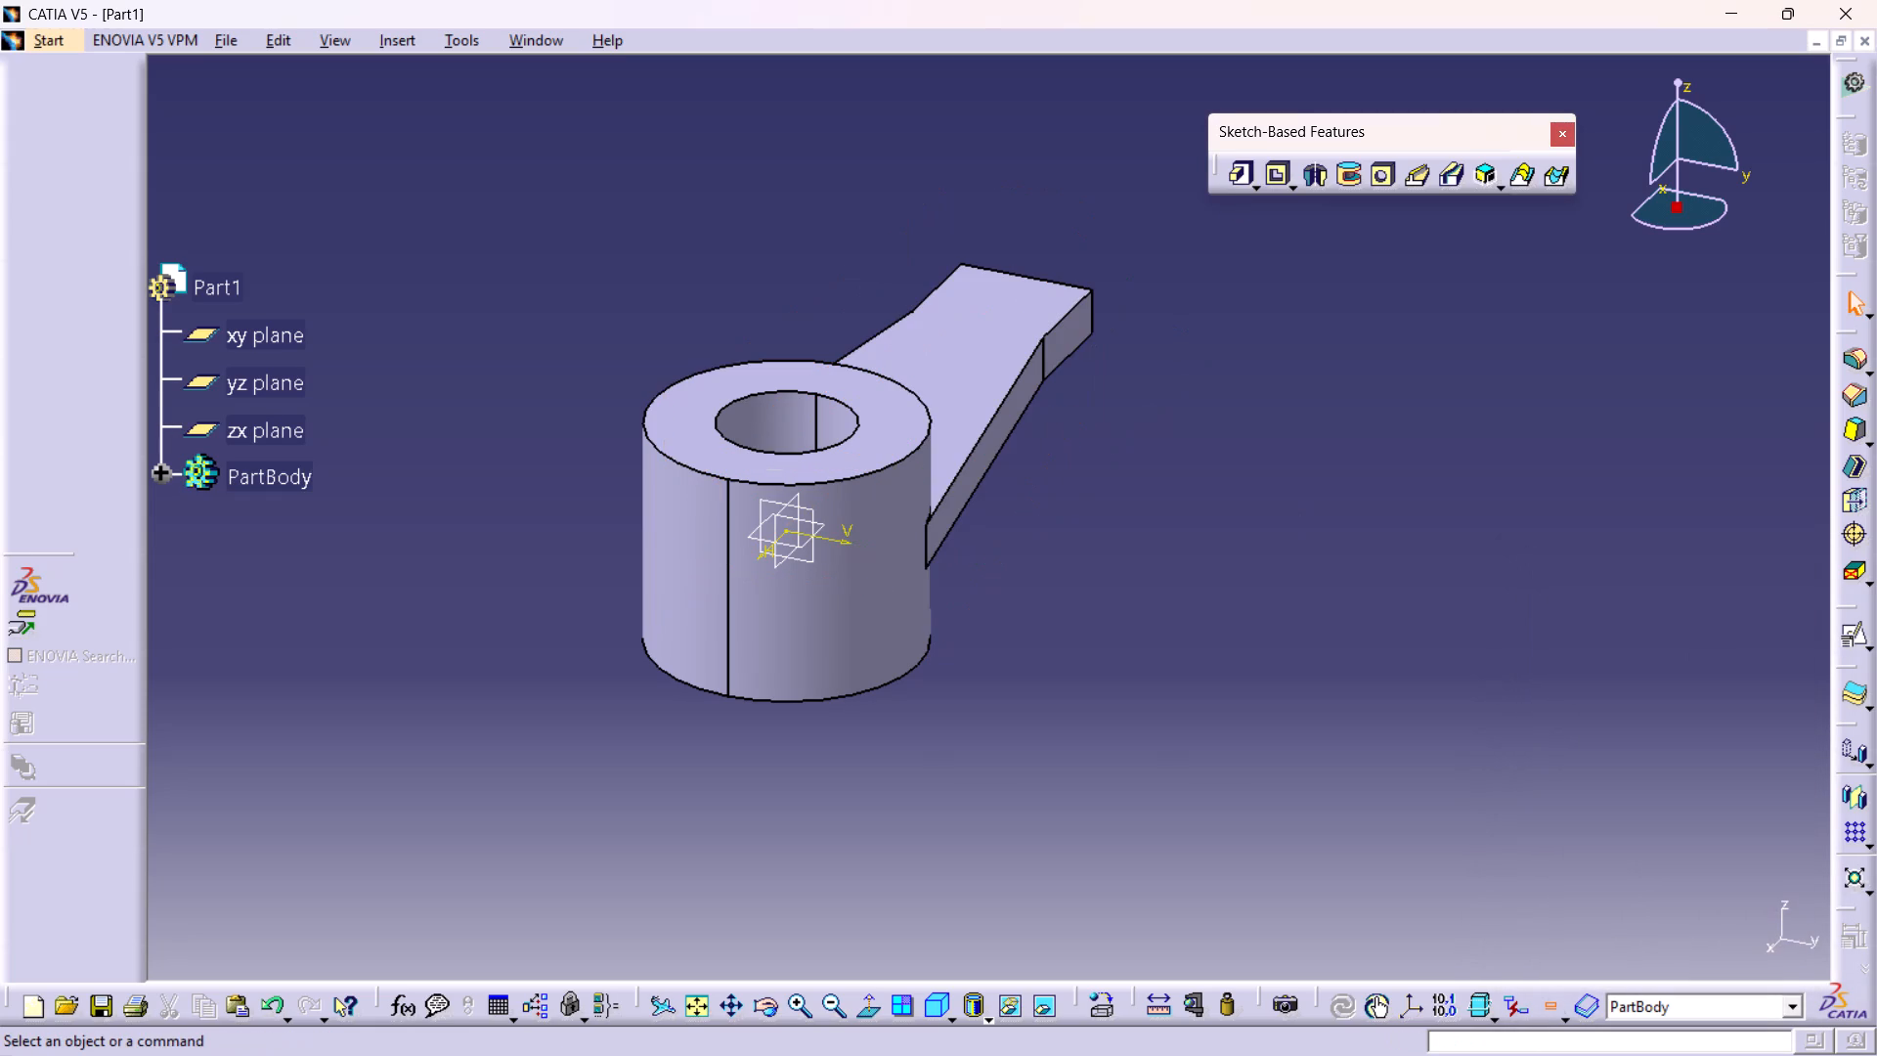
# Create a positioned sketch on the straight side face at the arm's free end, keeping implicit origin and orientation.
pyautogui.click(930, 1012)
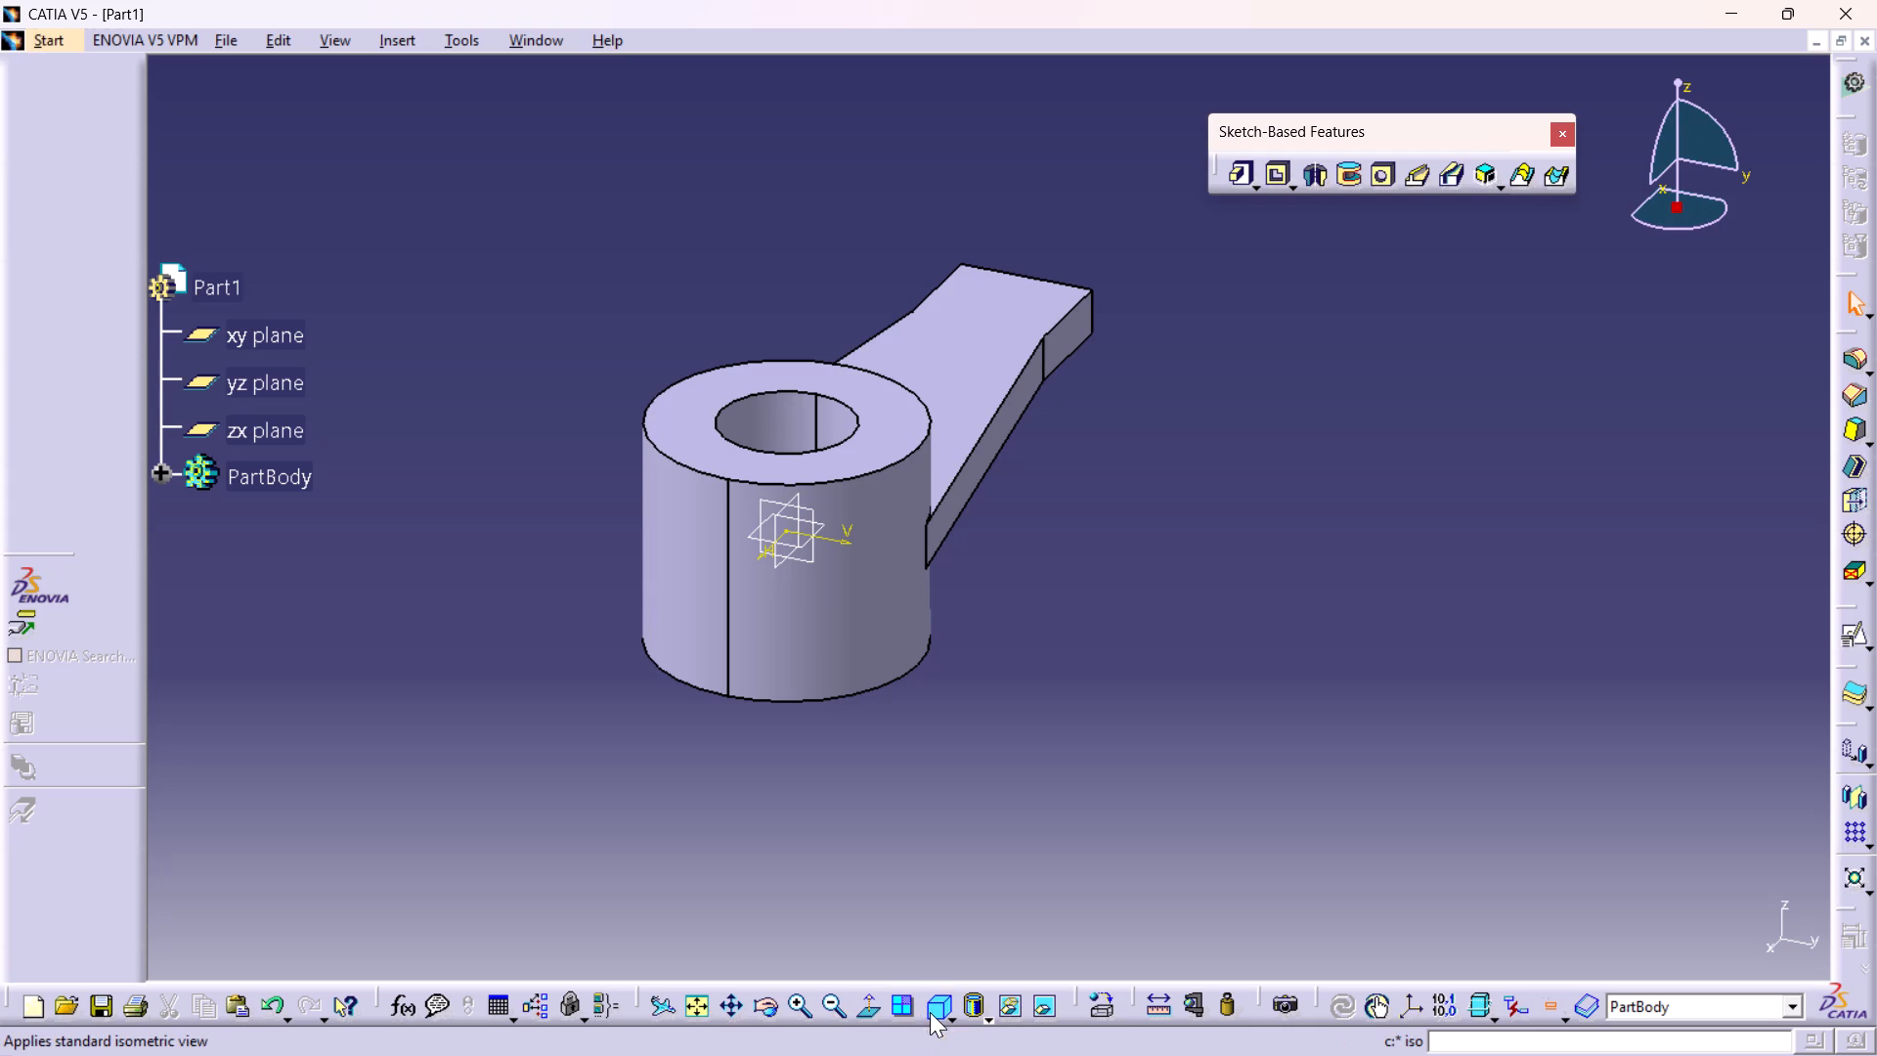
pyautogui.click(1194, 719)
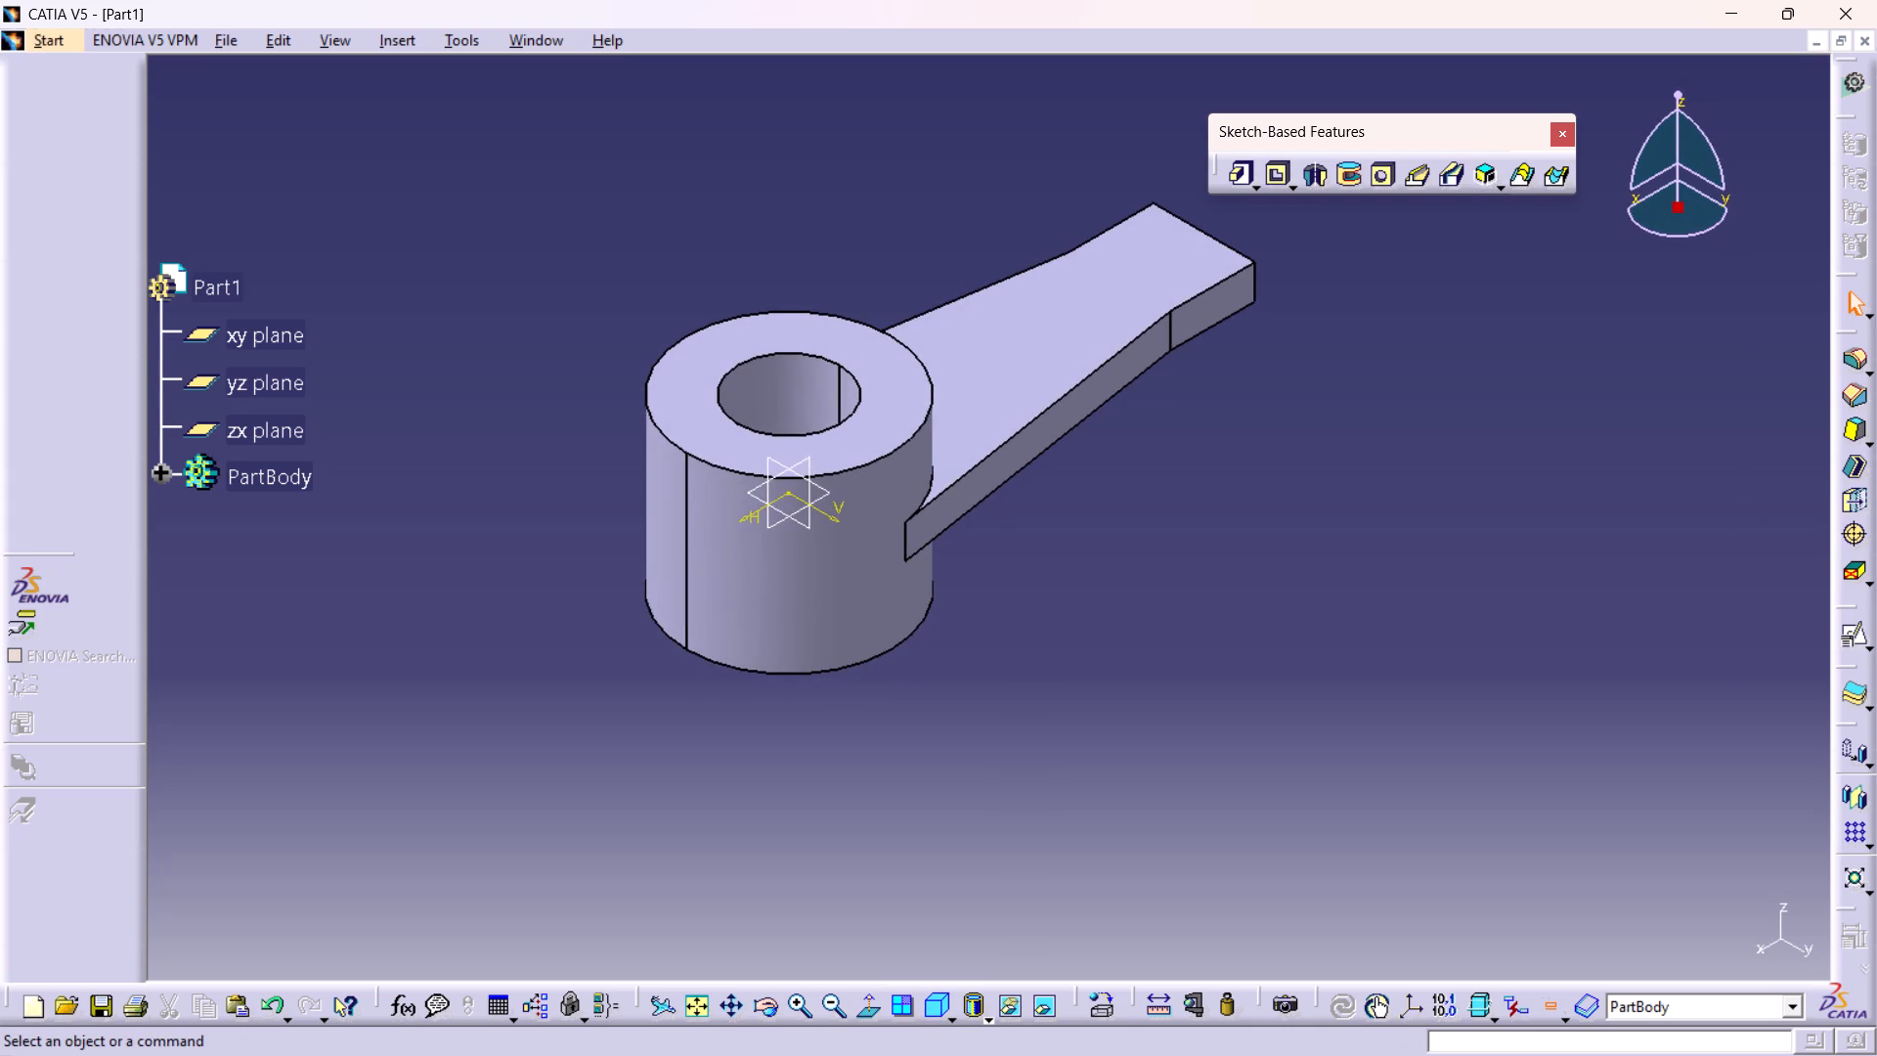
pyautogui.click(1237, 295)
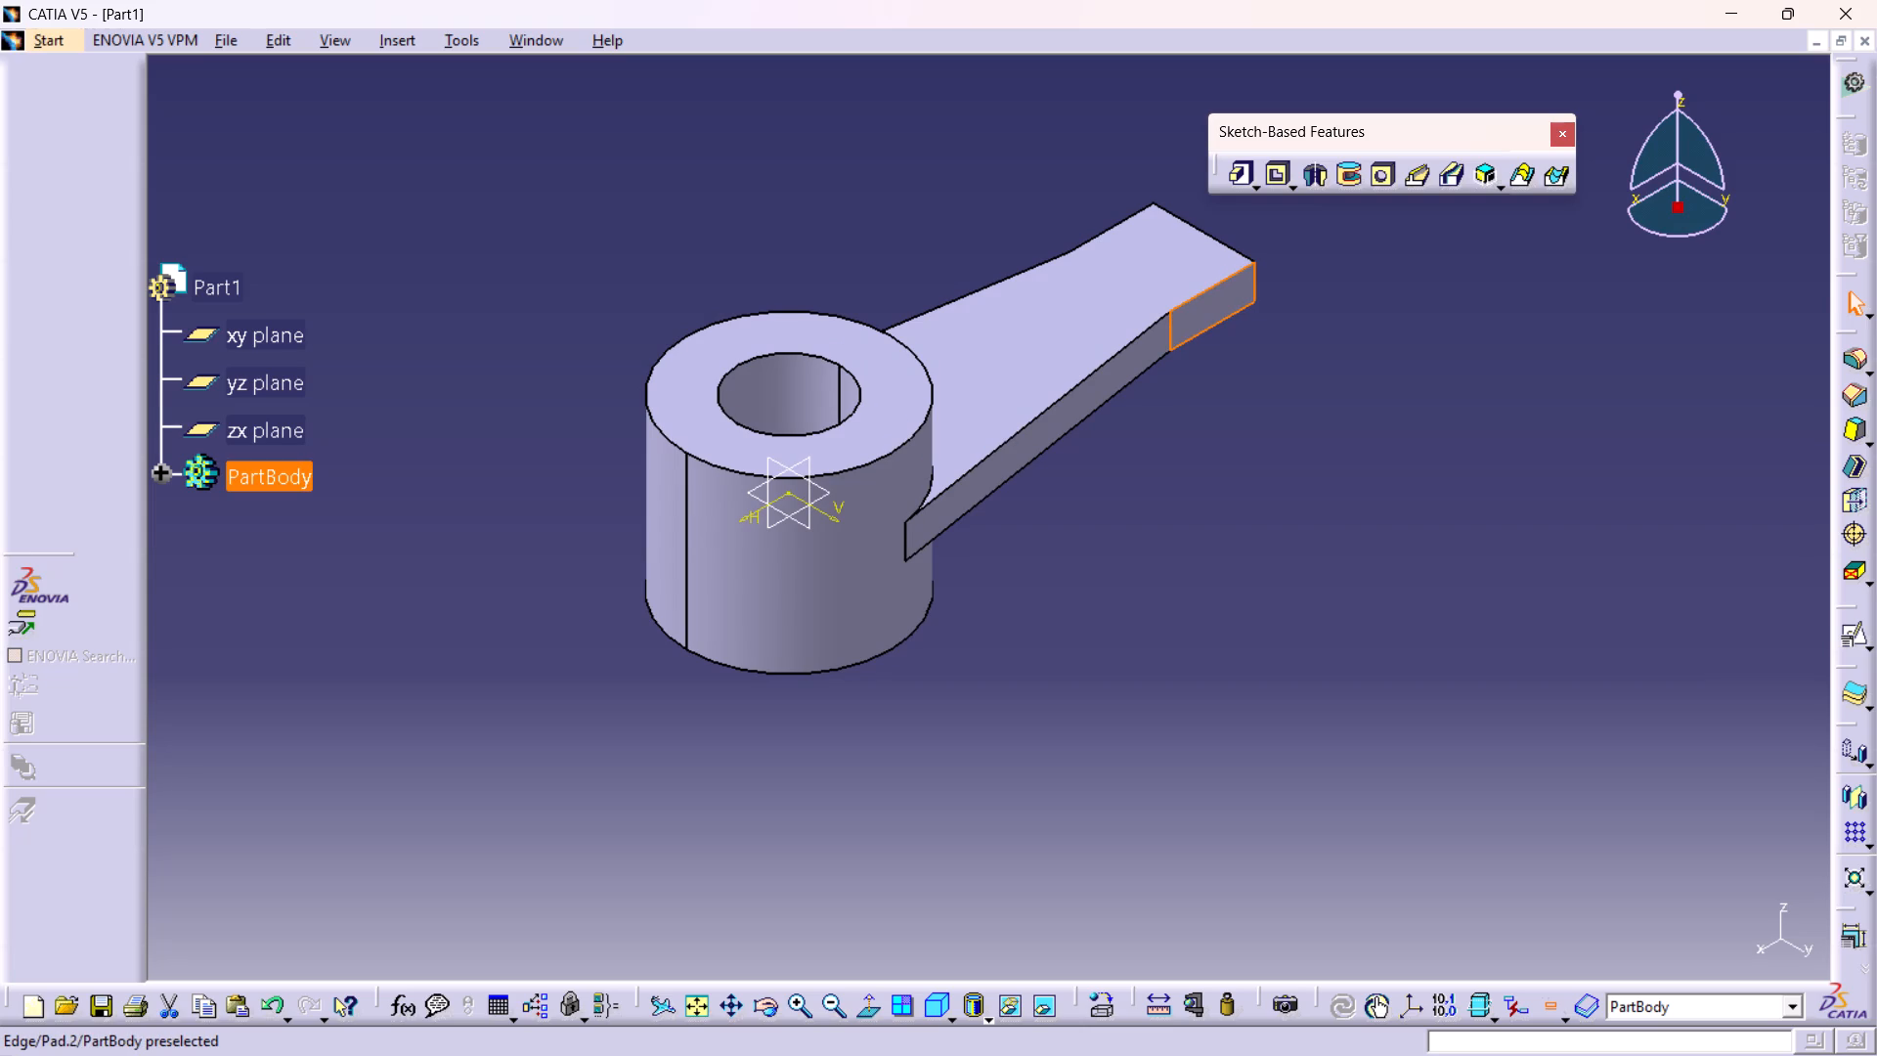
pyautogui.click(1855, 643)
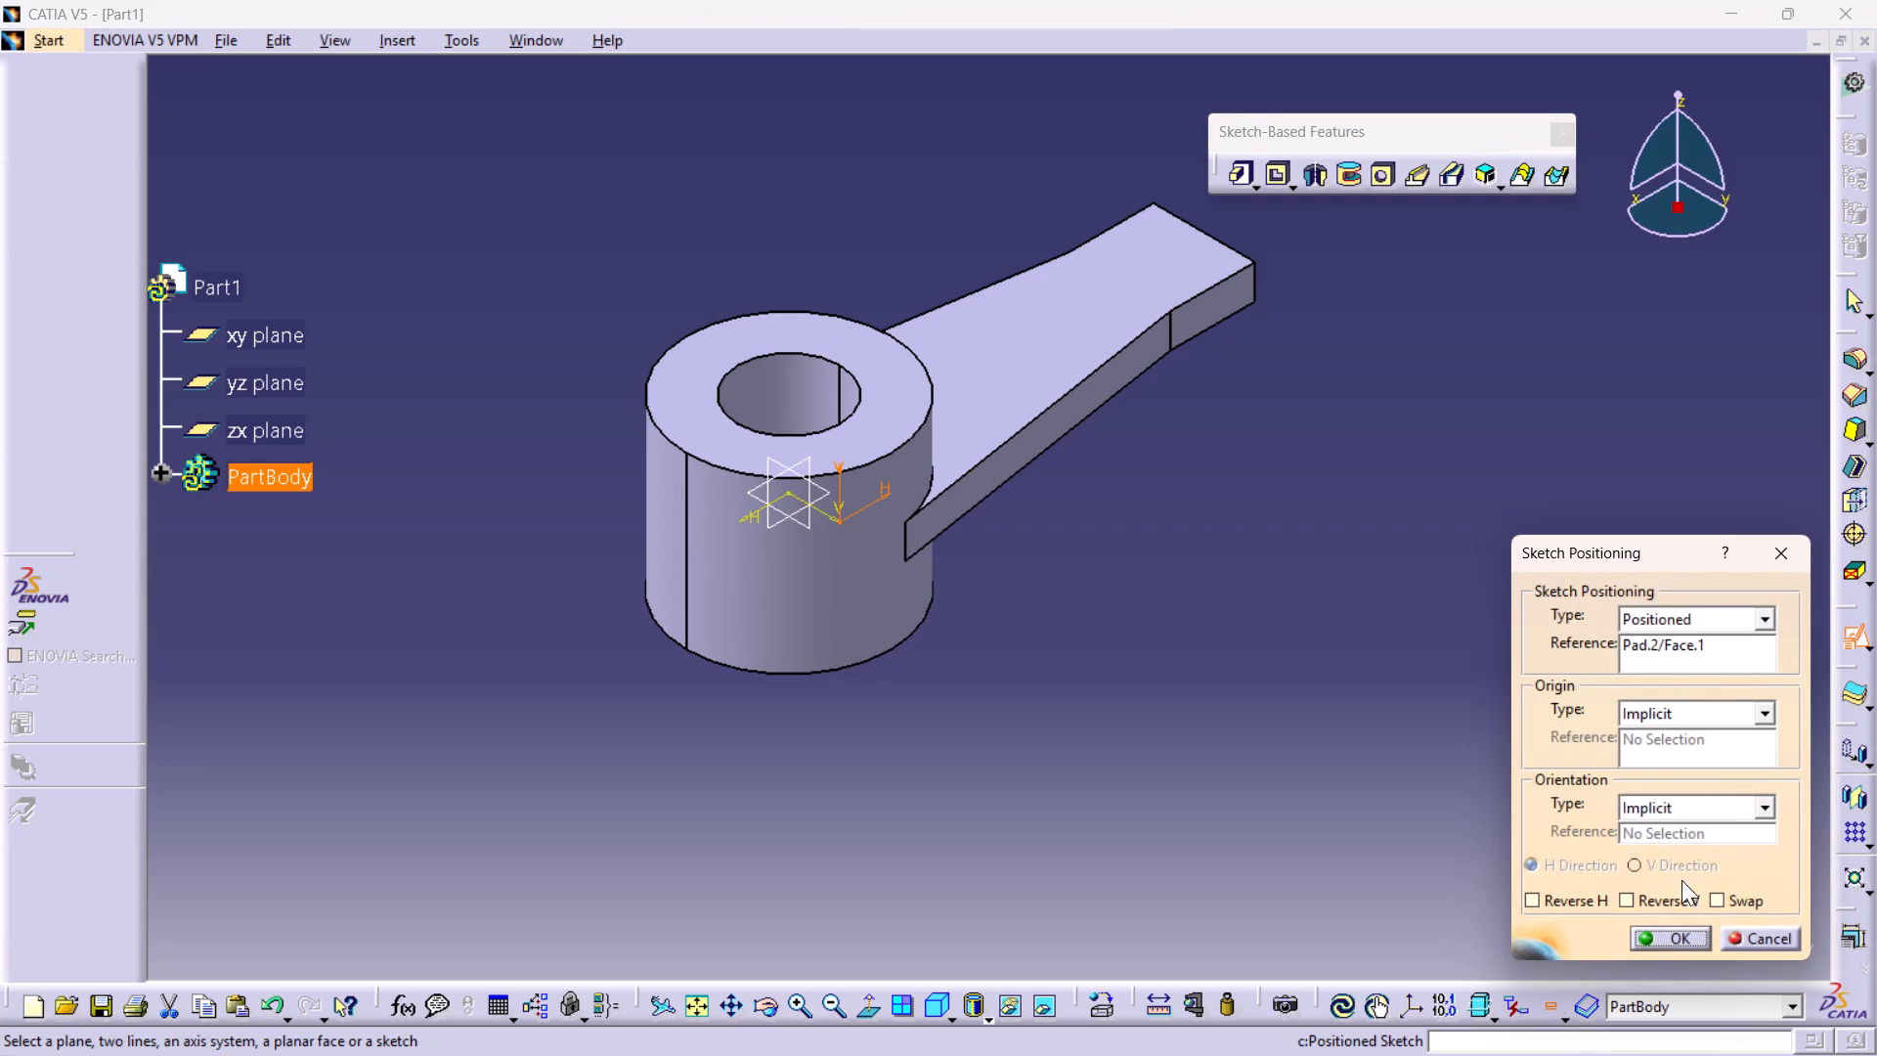
pyautogui.click(1664, 938)
pyautogui.click(1345, 707)
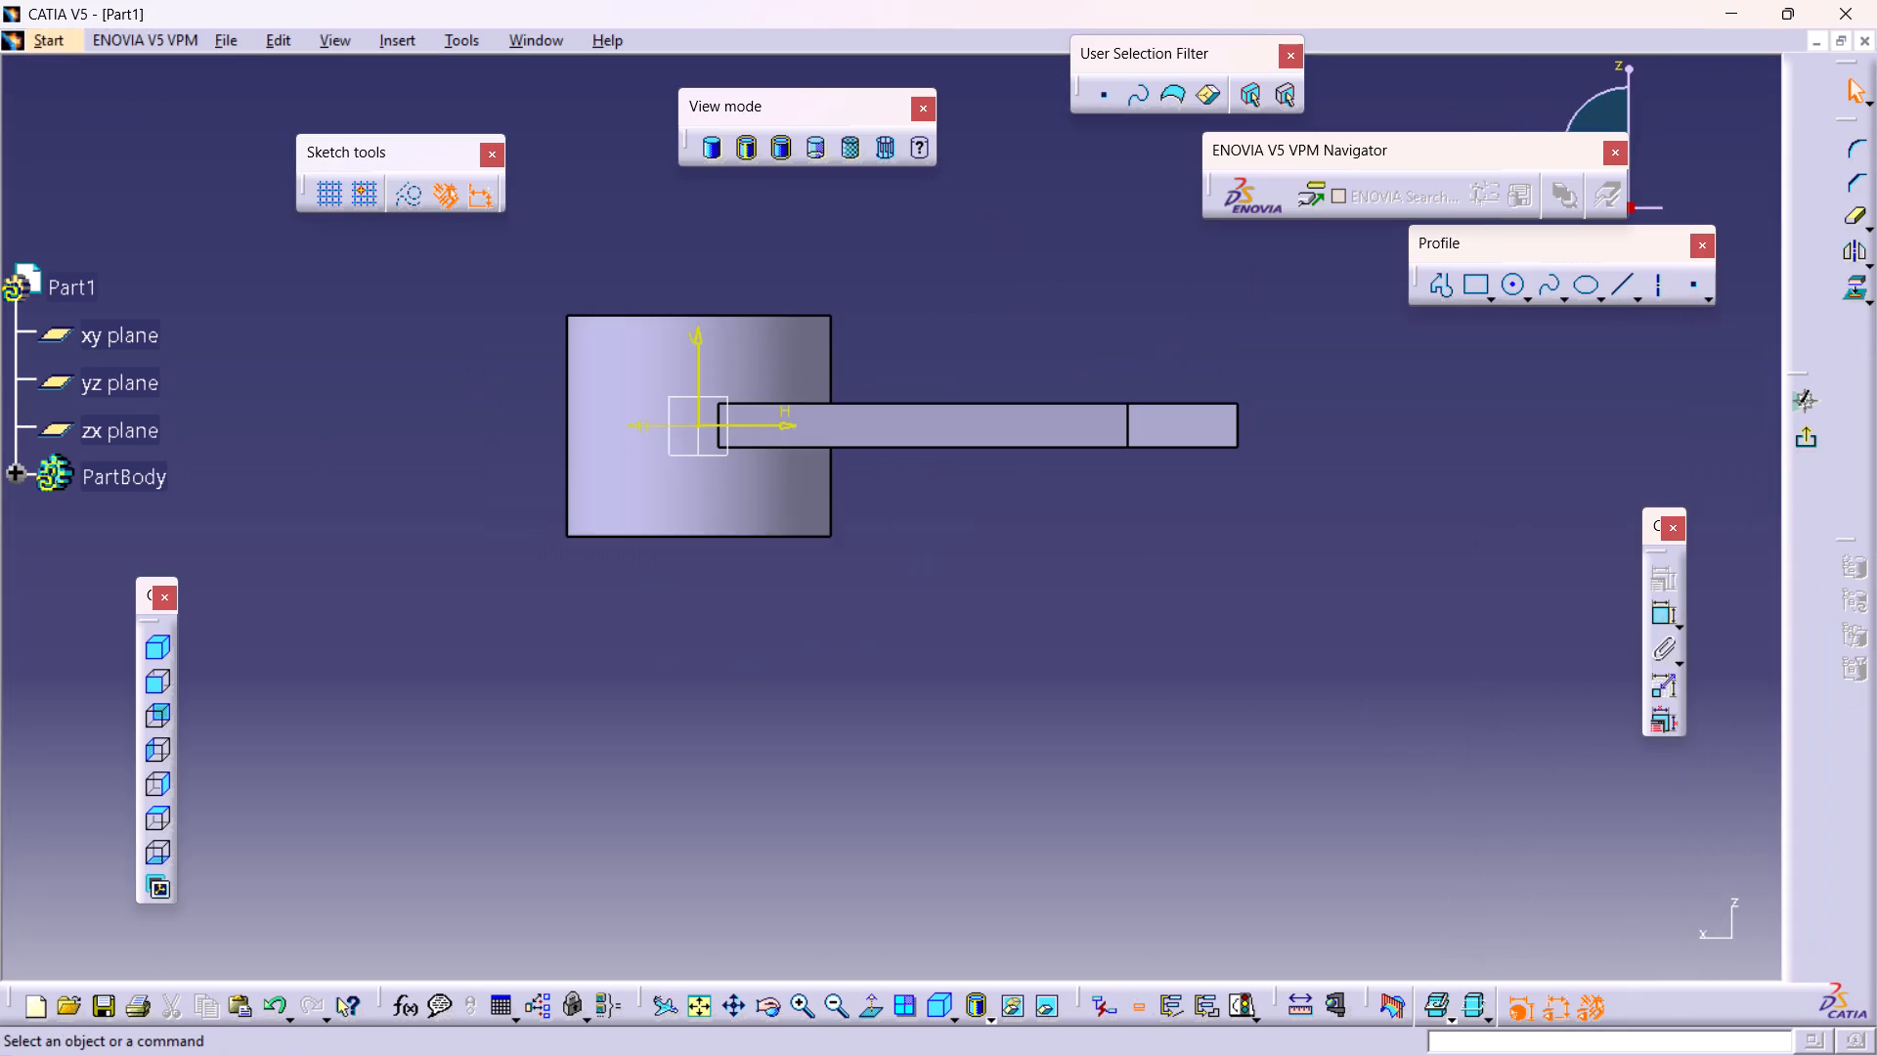
# Sketch an upright rectangle just above the arm's free end.
pyautogui.moveTo(1351, 651); pyautogui.dragTo(1118, 817, button='middle')
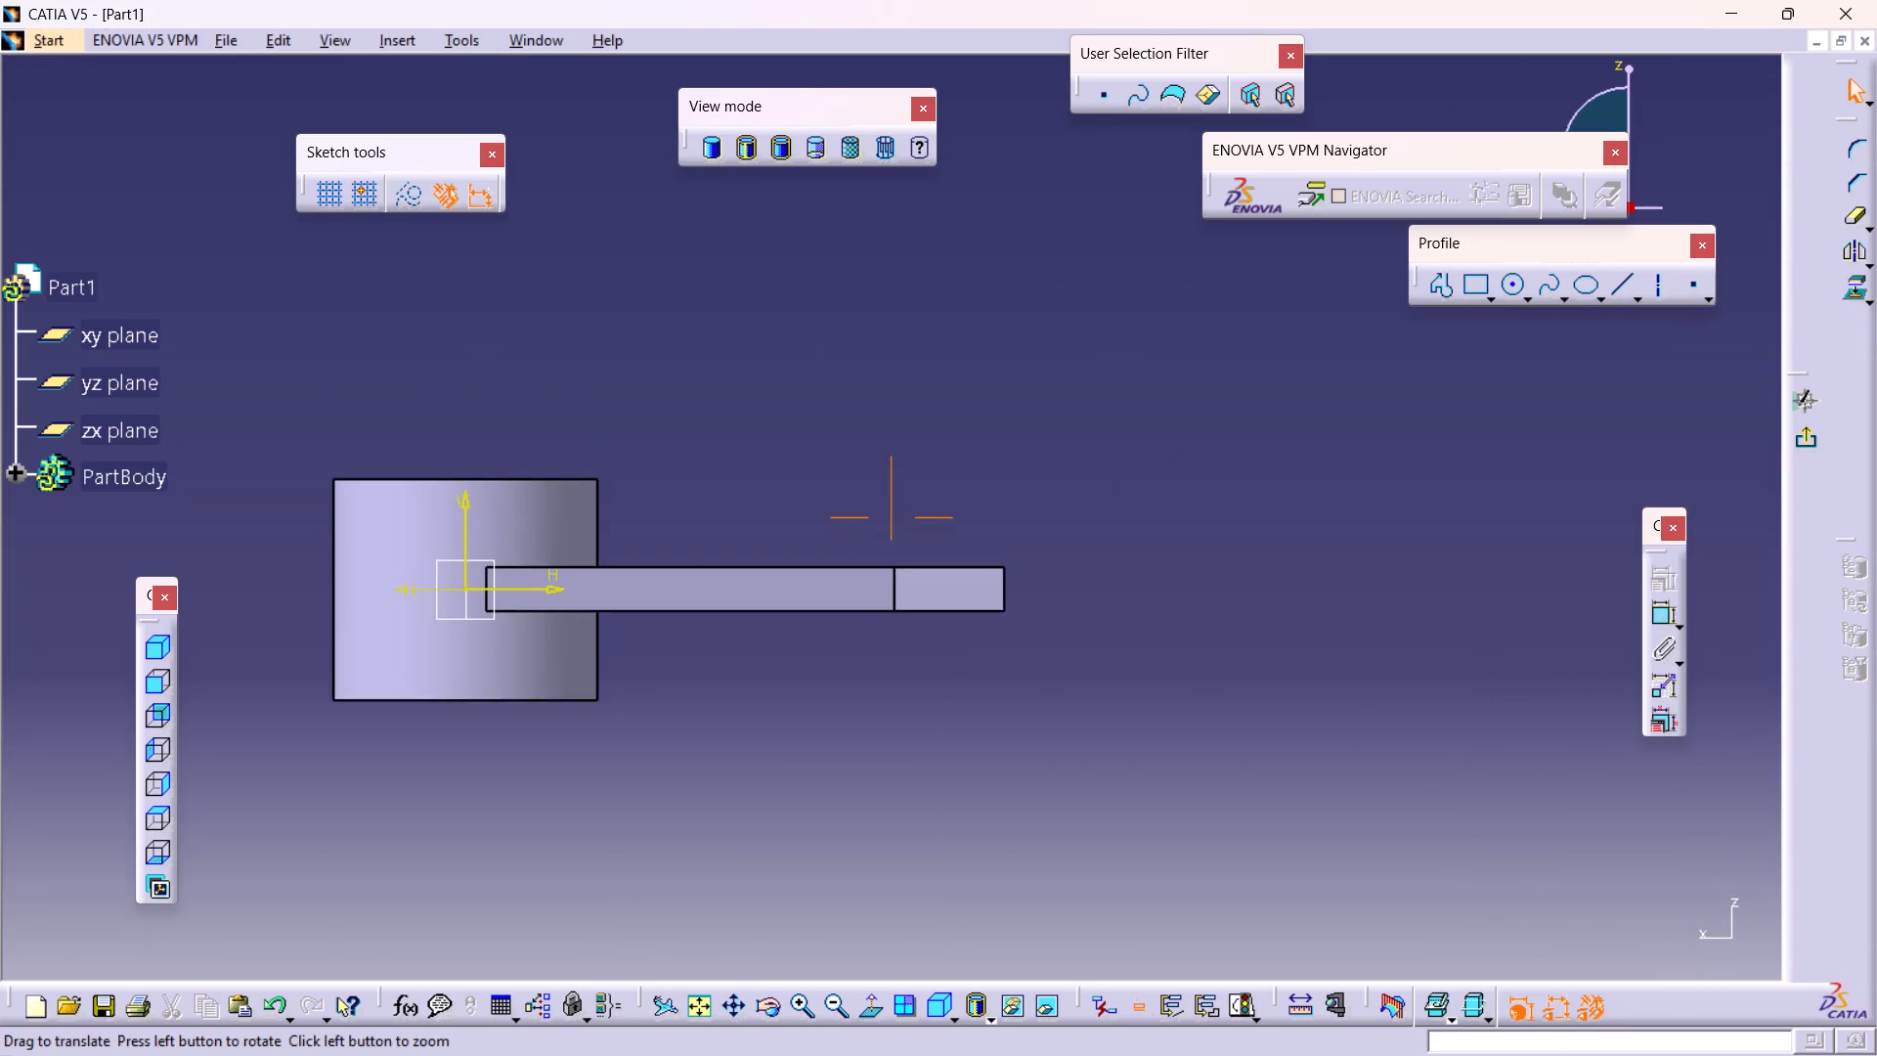
pyautogui.moveTo(1118, 817); pyautogui.dragTo(1119, 817, button='middle')
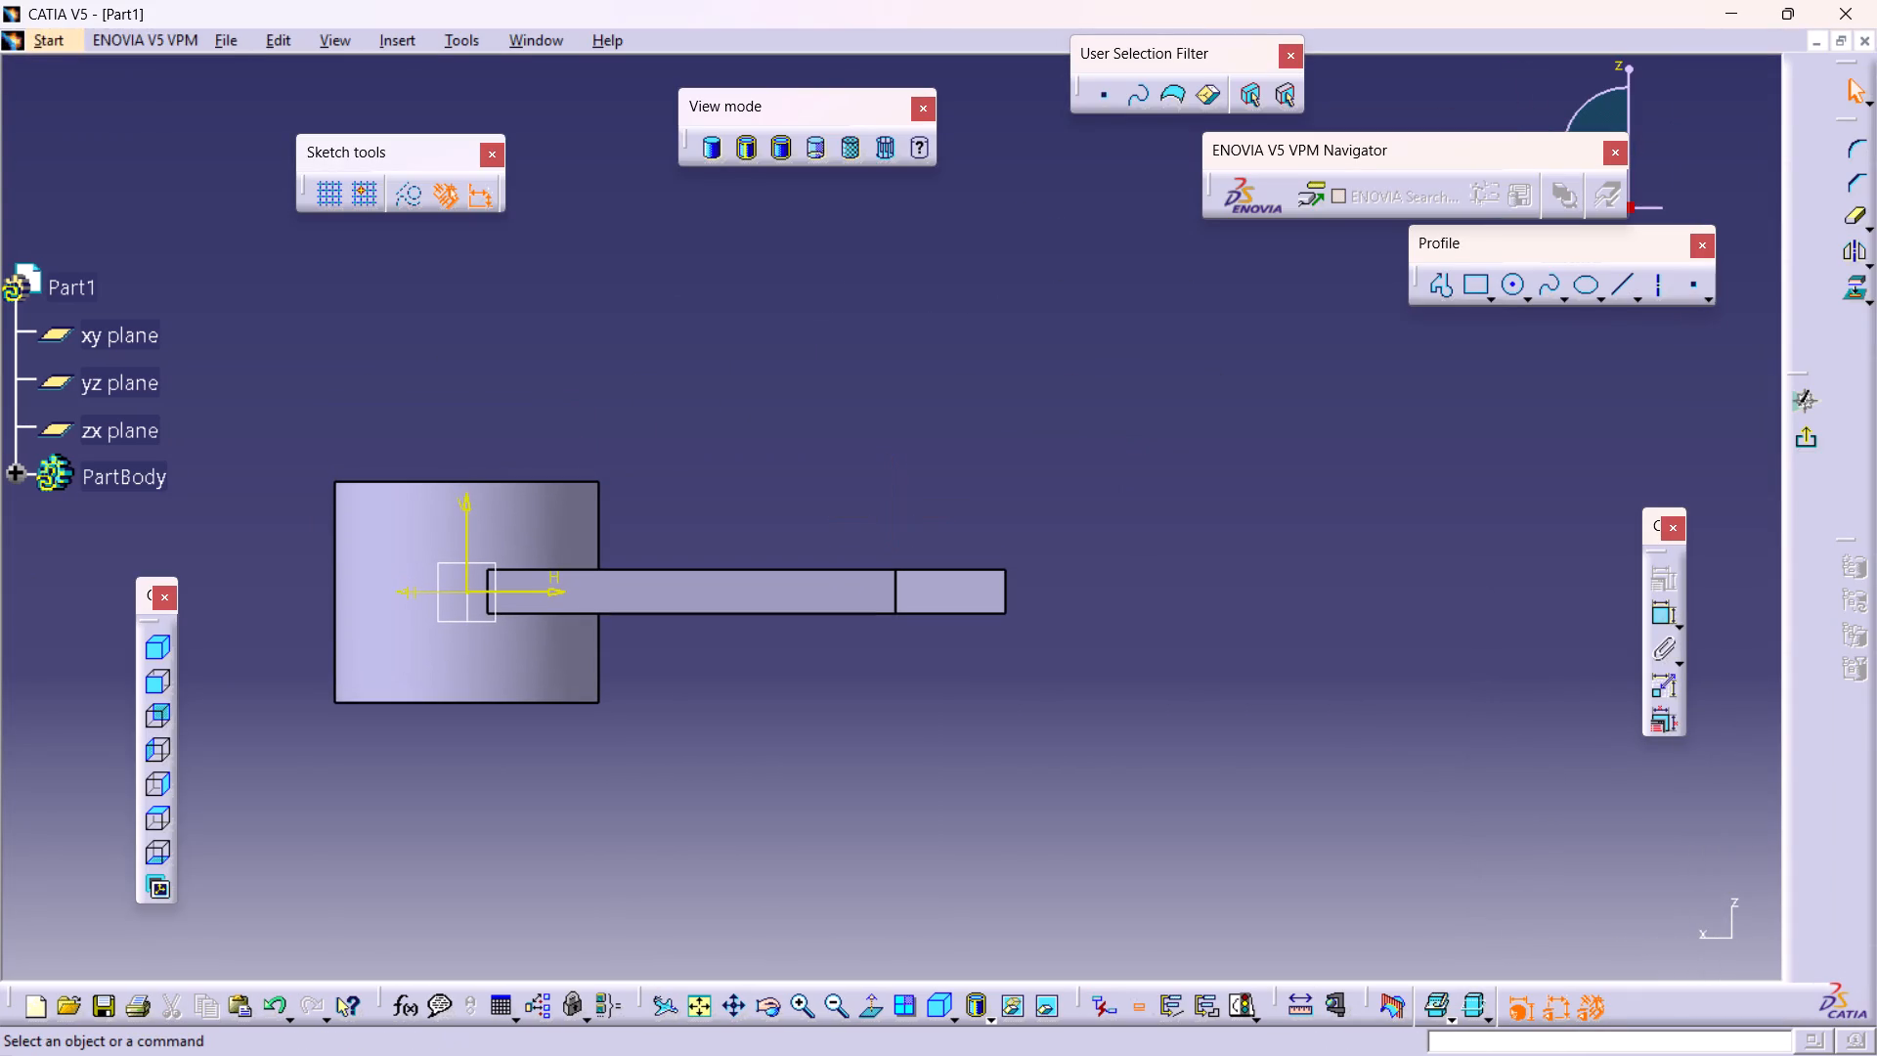
pyautogui.click(1081, 692)
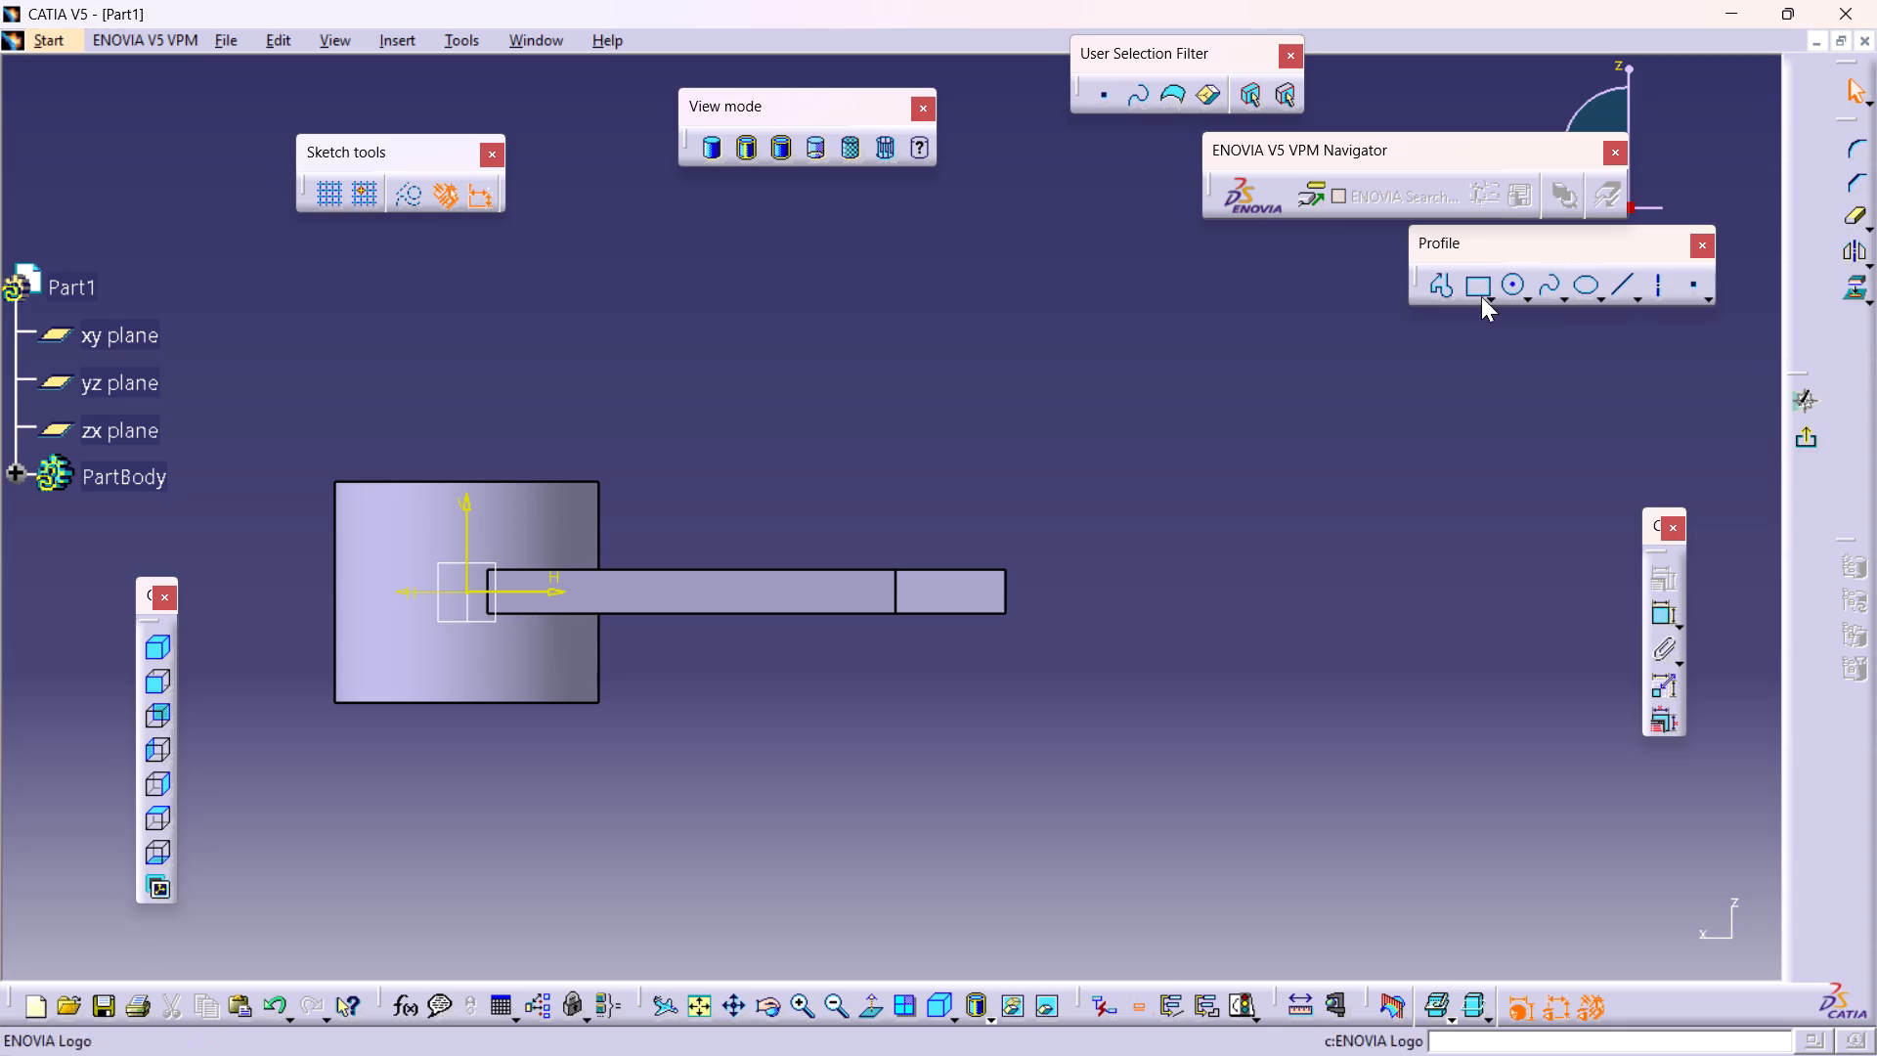
pyautogui.click(1484, 296)
pyautogui.moveTo(1501, 324); pyautogui.dragTo(1357, 414)
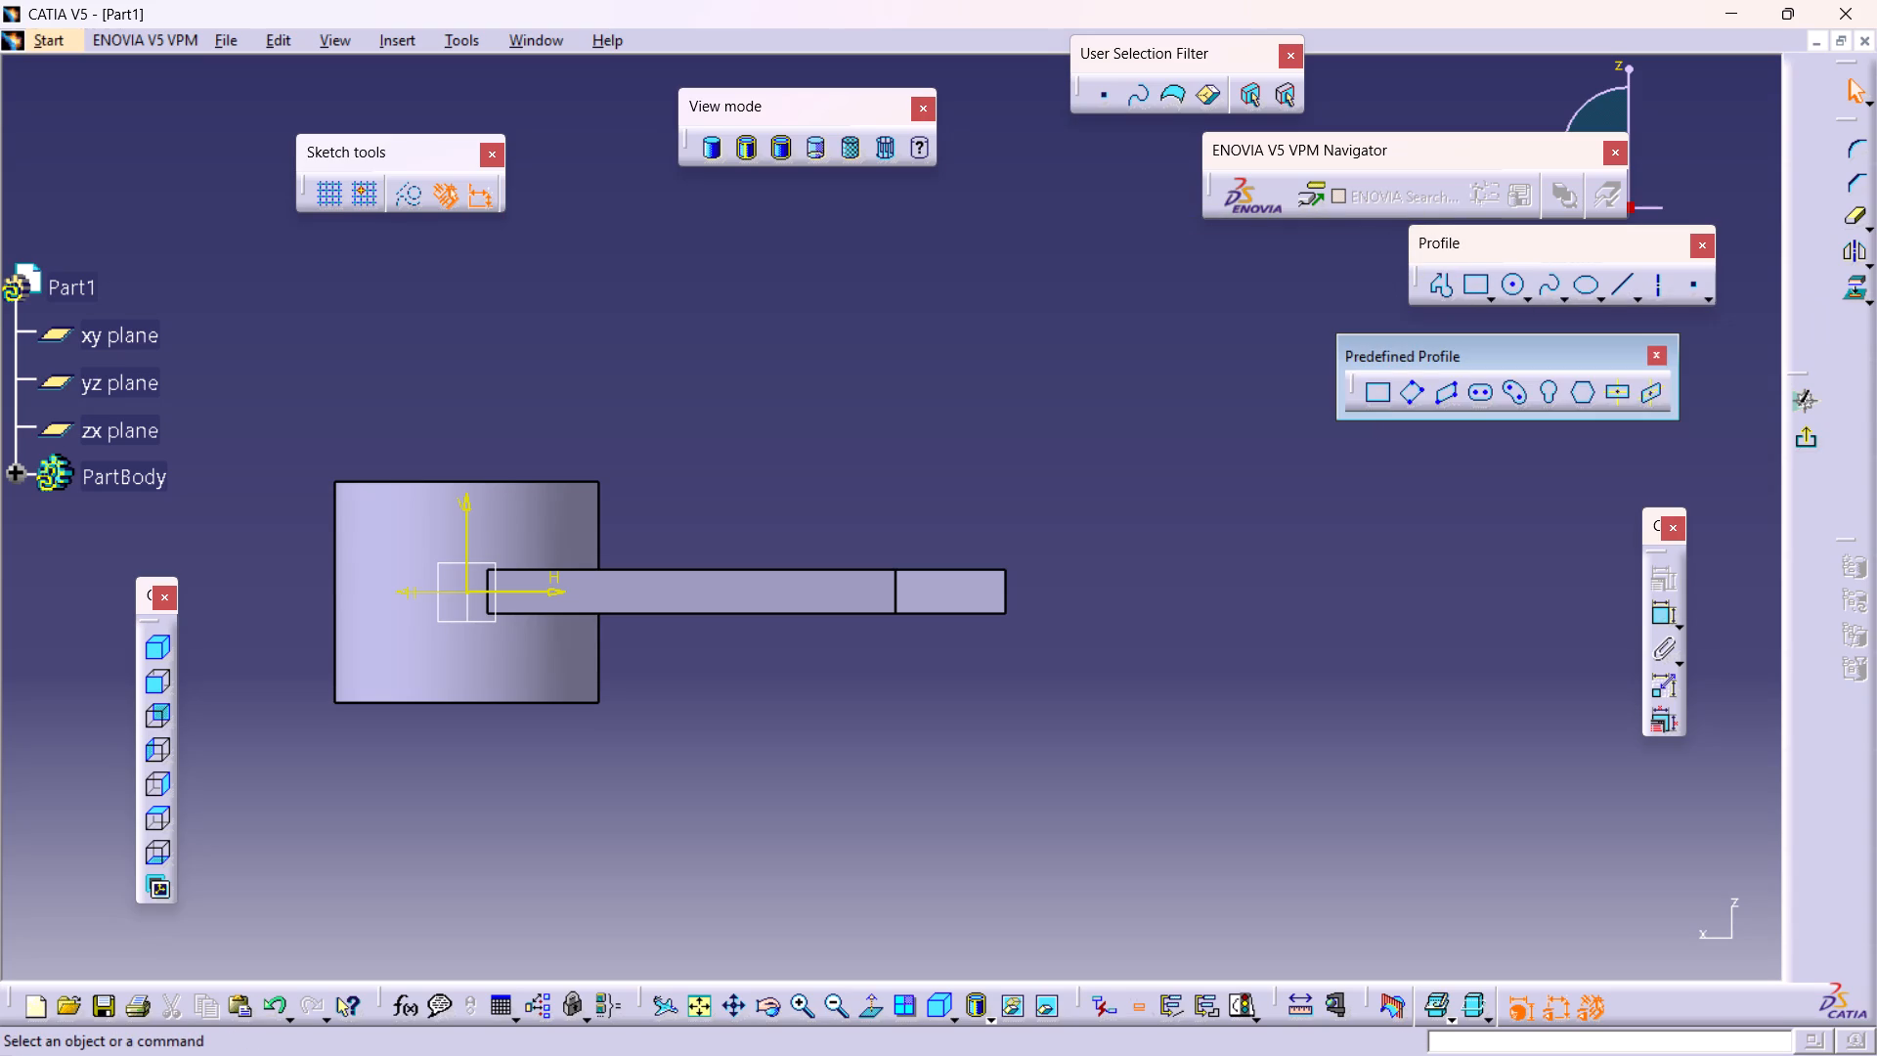
pyautogui.click(1382, 387)
pyautogui.click(929, 547)
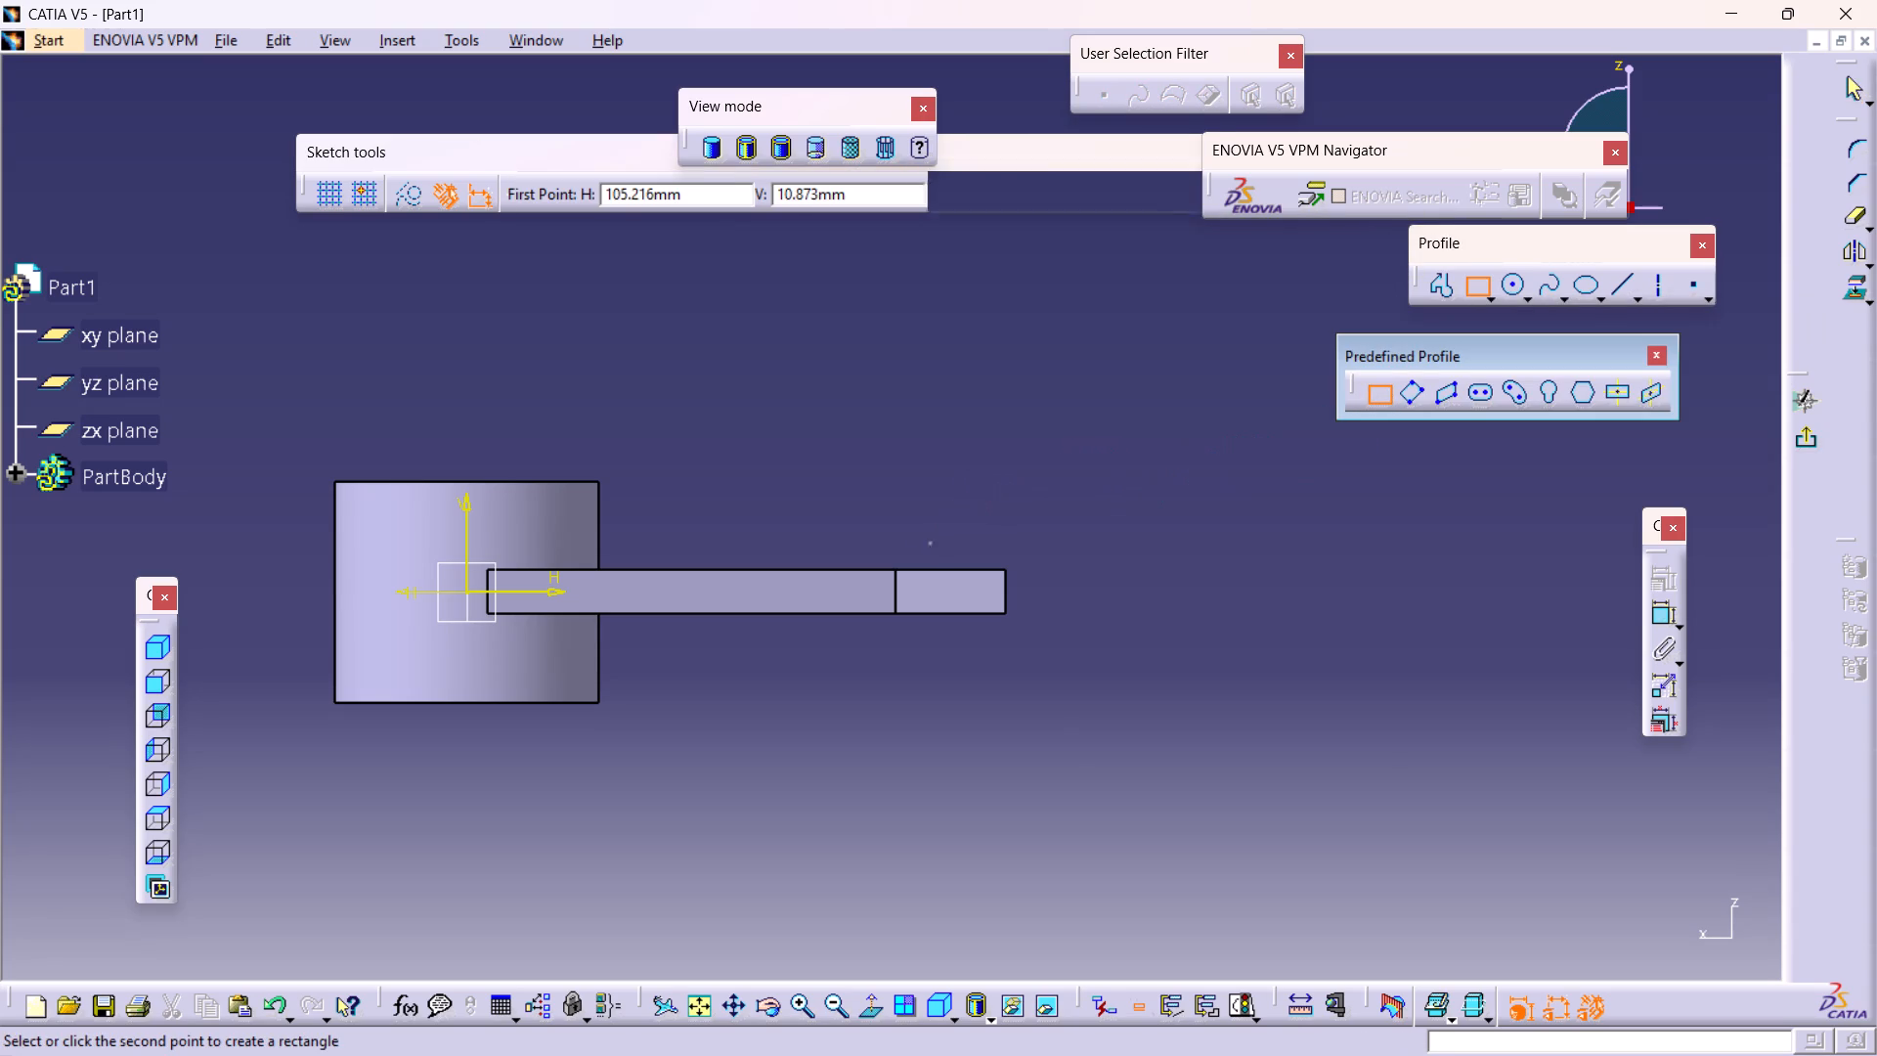
pyautogui.click(1041, 361)
pyautogui.click(1155, 509)
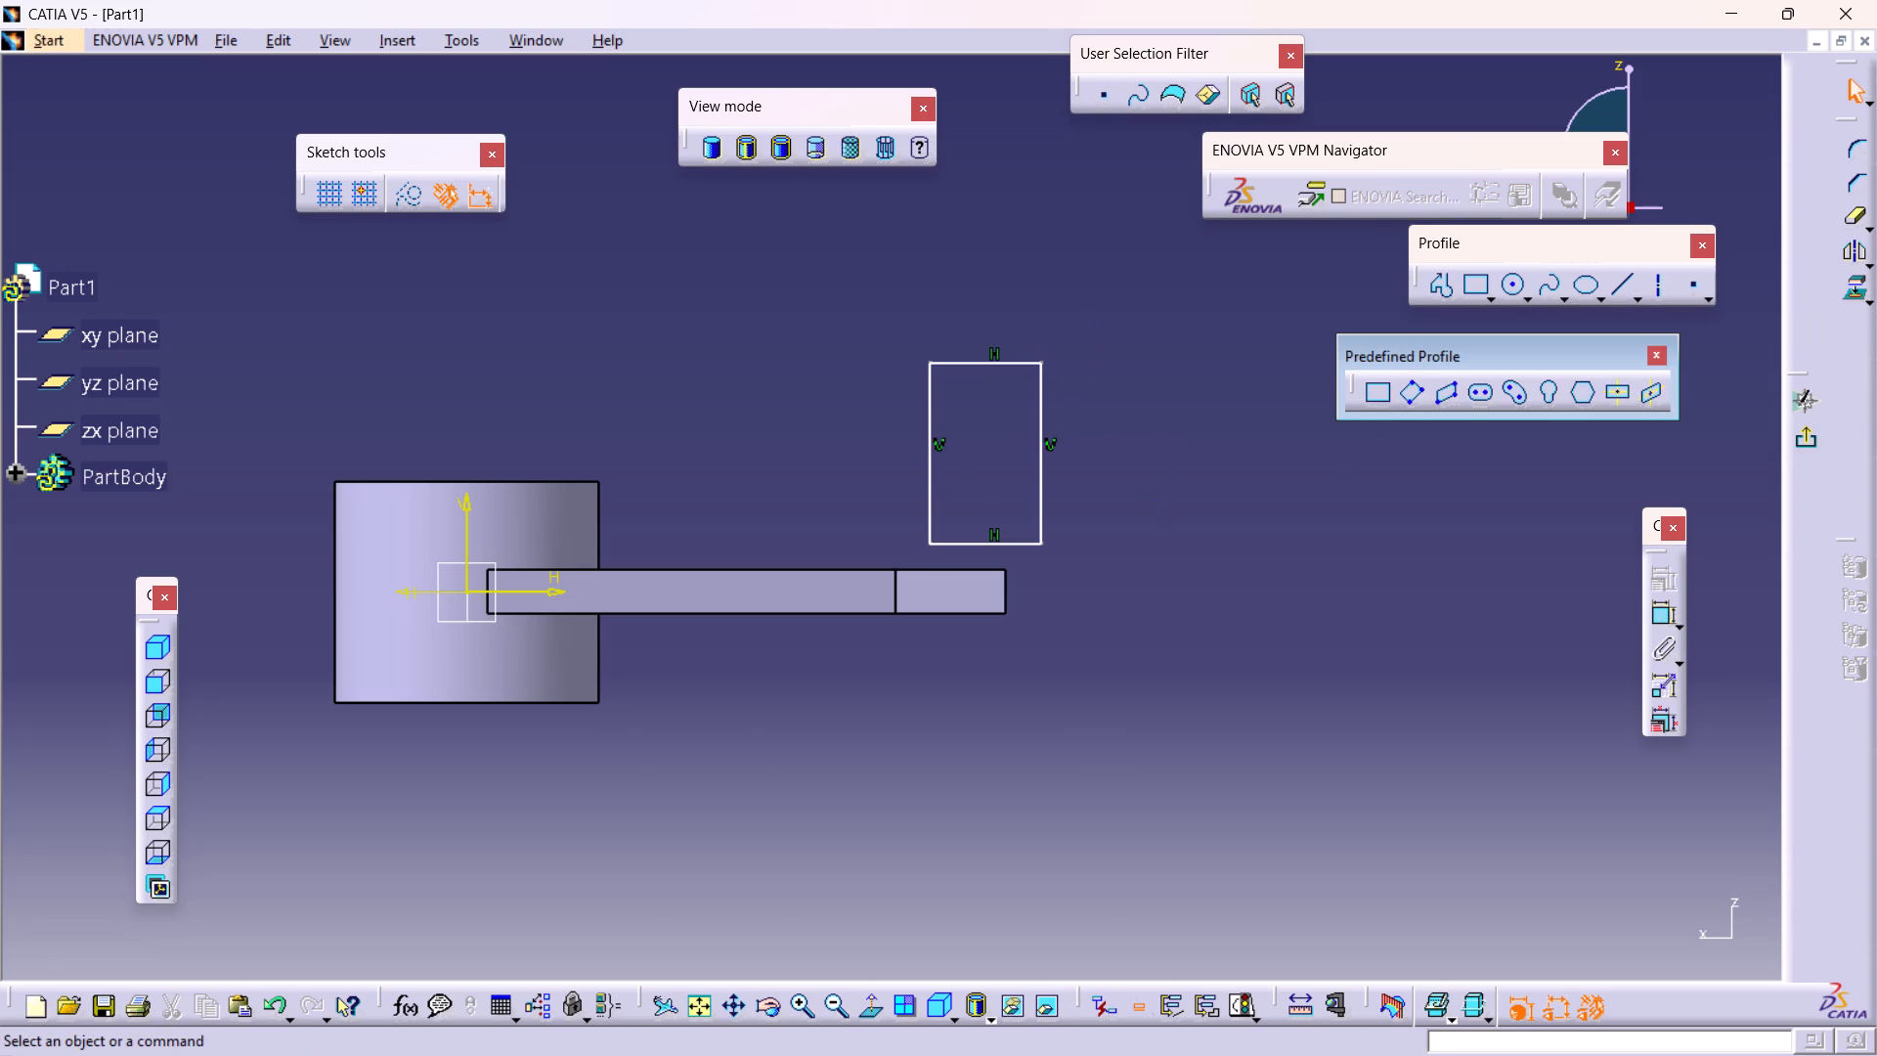
# Apply a Coincidence constraint between the rectangle's outer vertical side and the arm's end edge.
pyautogui.moveTo(1206, 479); pyautogui.dragTo(1199, 320, button='middle')
pyautogui.click(1206, 479)
pyautogui.moveTo(827, 571); pyautogui.dragTo(746, 571, button='middle')
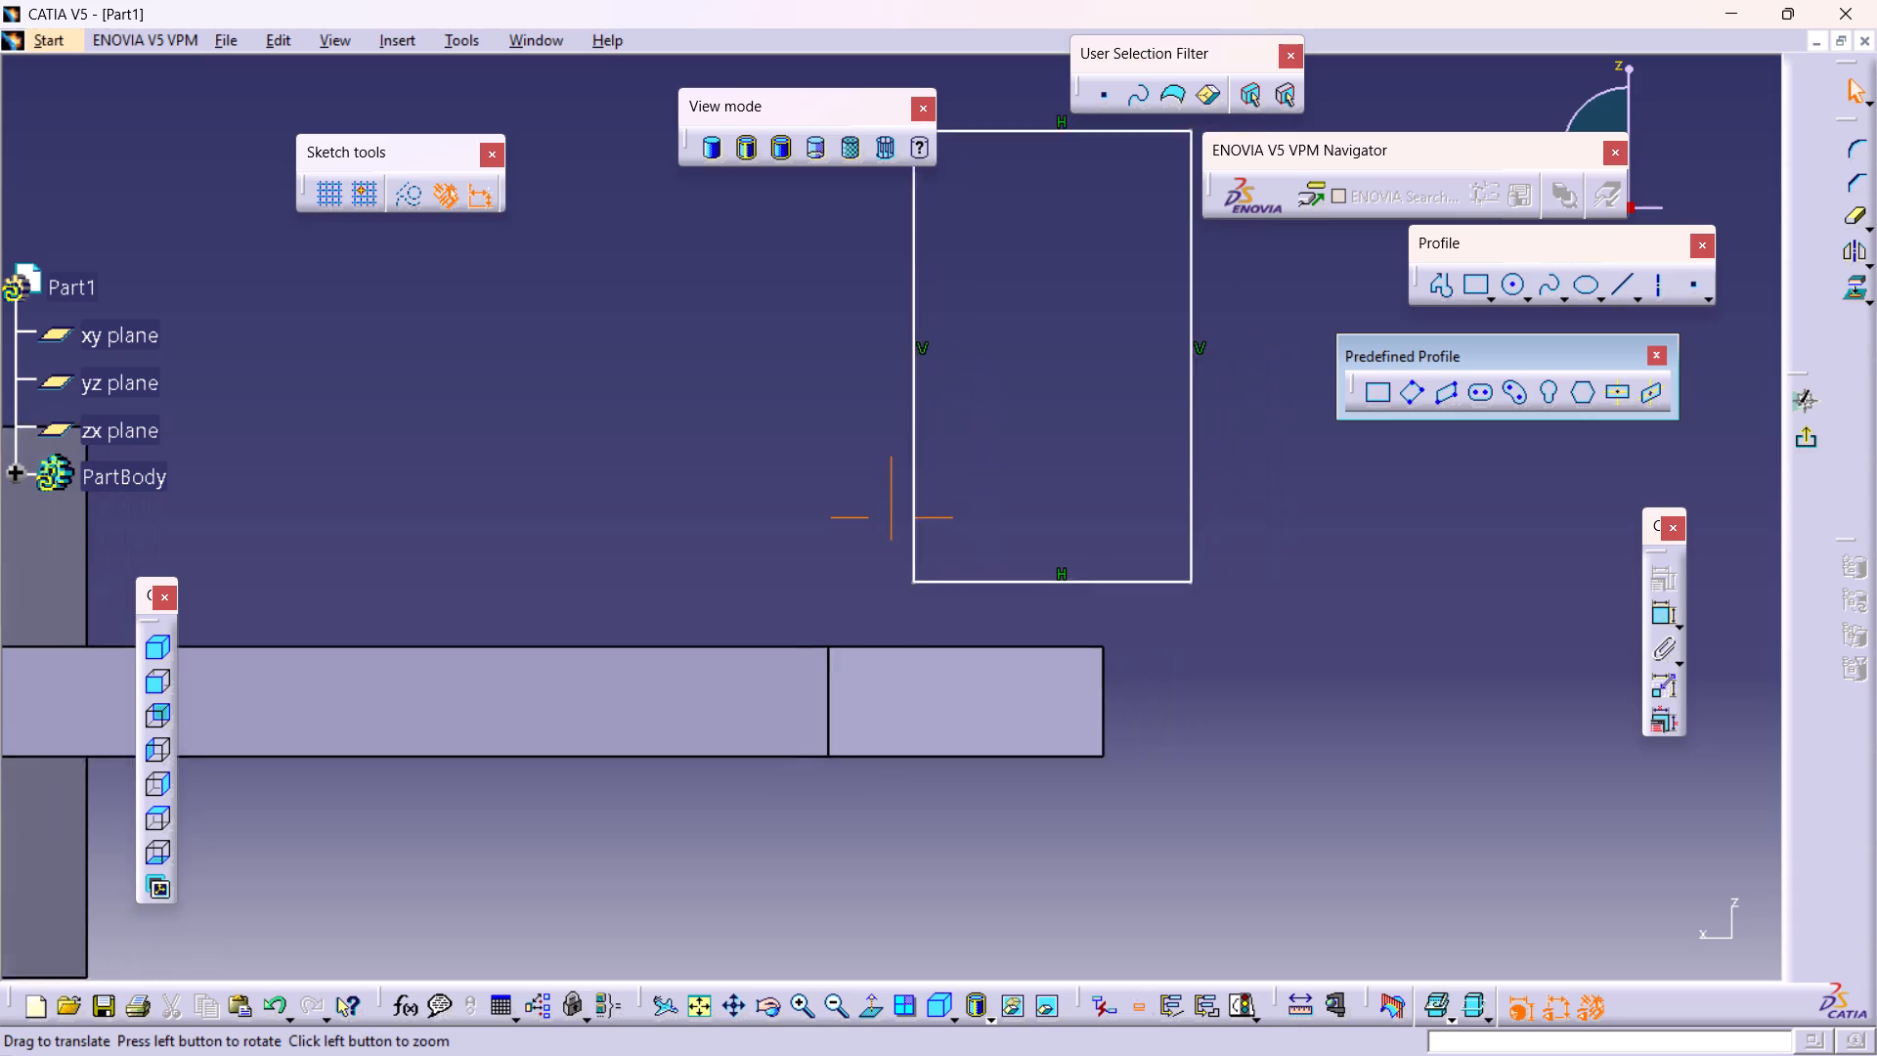
pyautogui.moveTo(746, 571); pyautogui.dragTo(651, 675, button='middle')
pyautogui.click(719, 585)
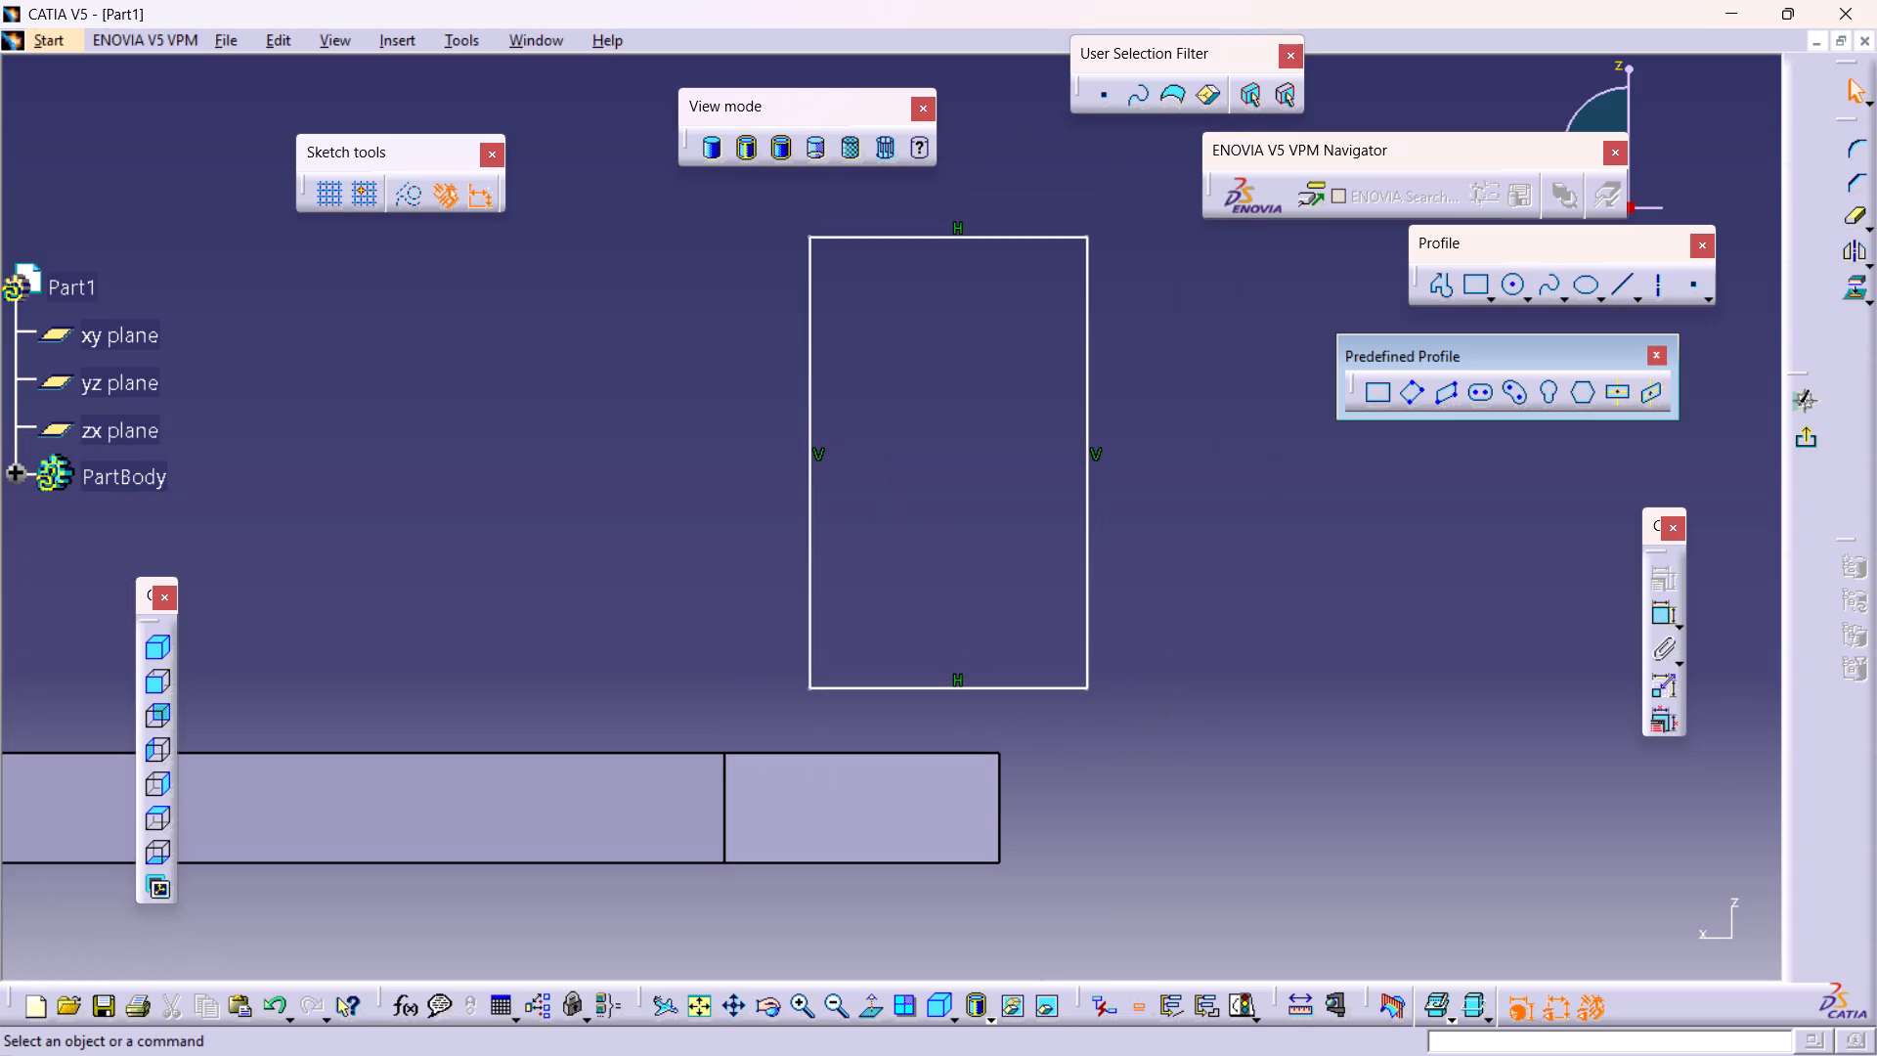
pyautogui.click(1085, 594)
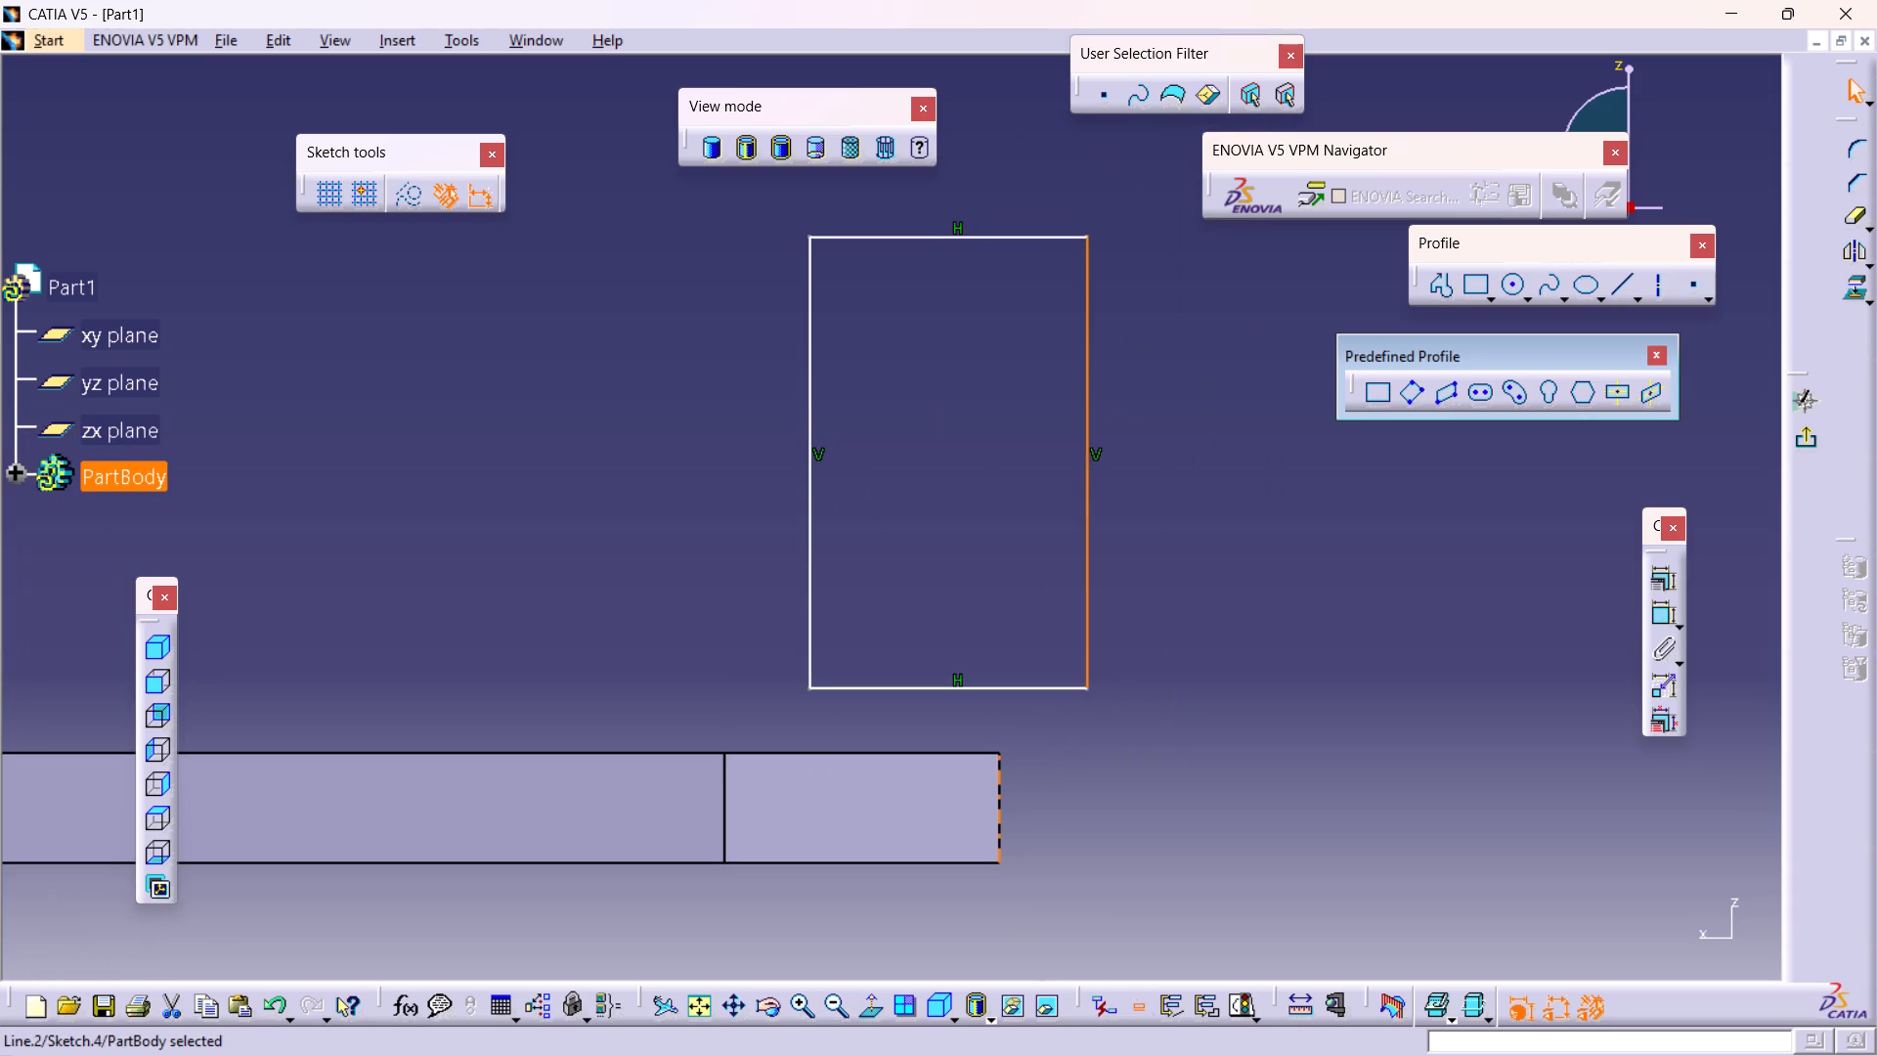
pyautogui.keyDown('ctrl'); pyautogui.click(1002, 804); pyautogui.keyUp('ctrl')
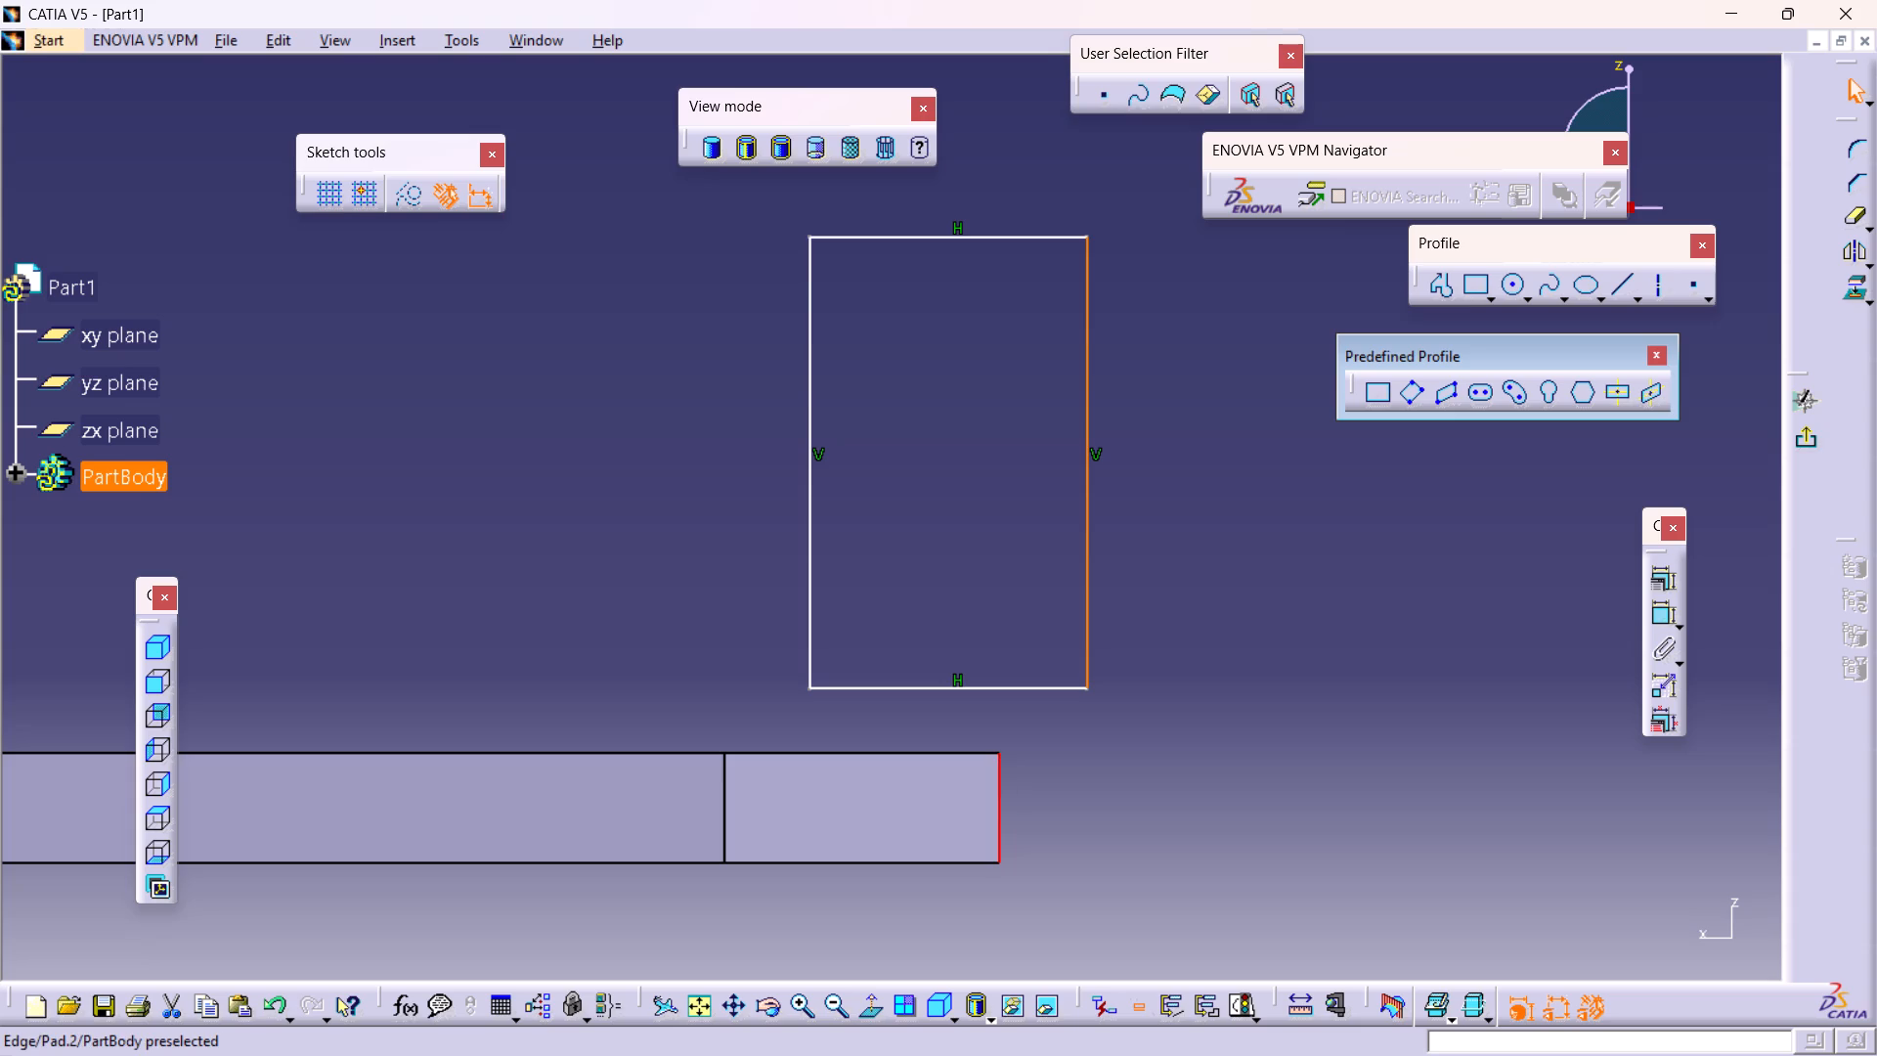
pyautogui.click(1671, 578)
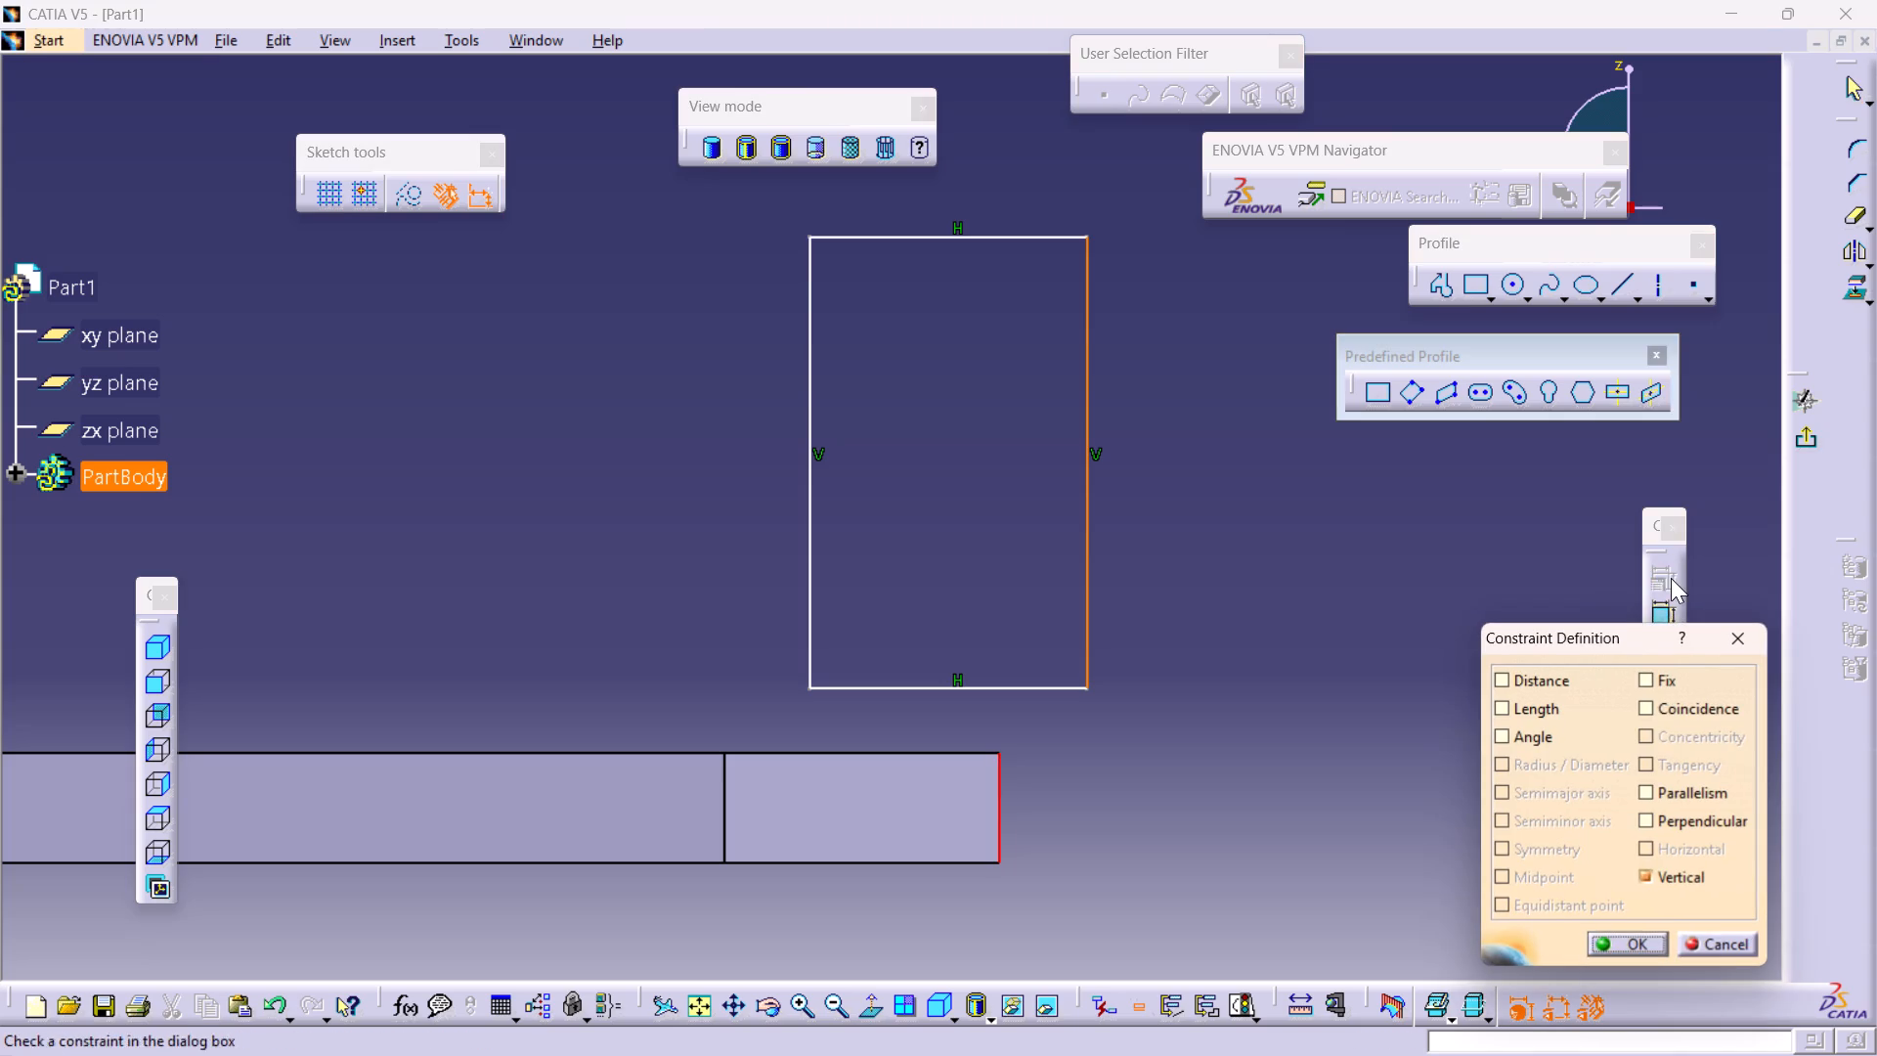
pyautogui.click(1684, 706)
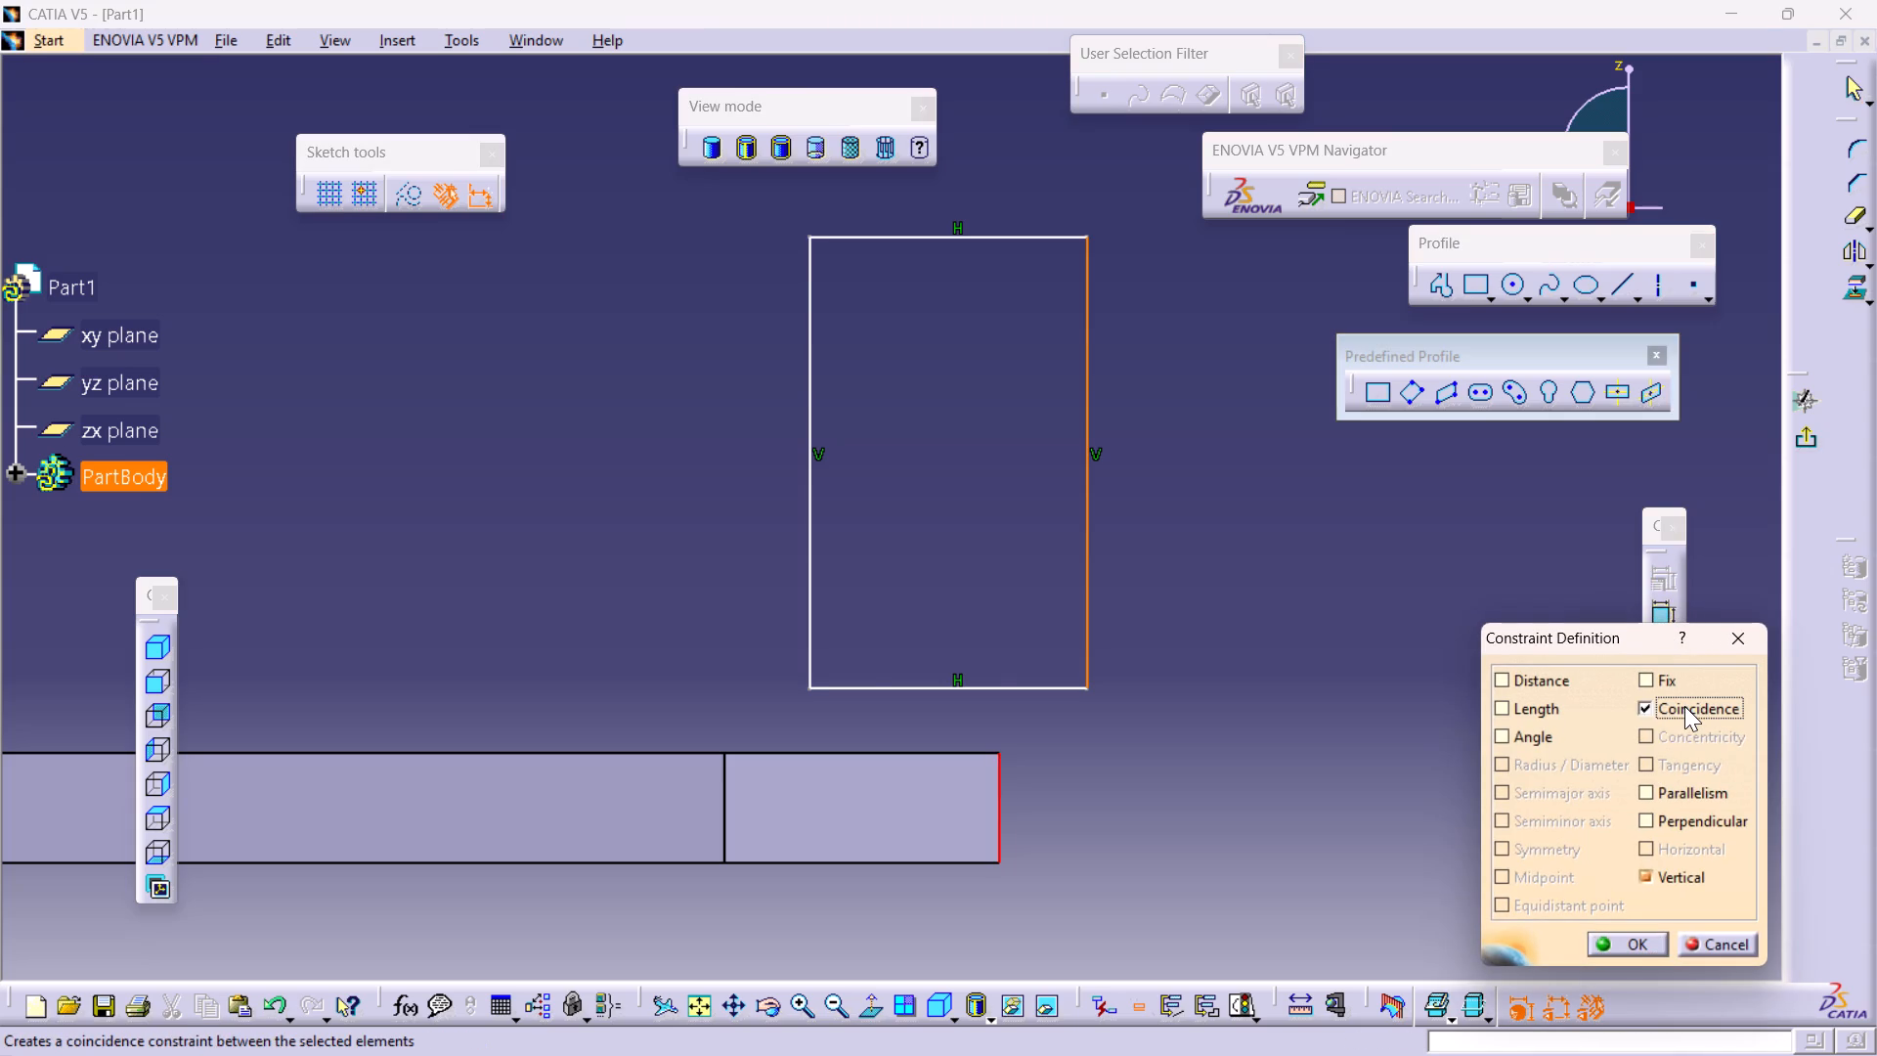
pyautogui.click(1646, 952)
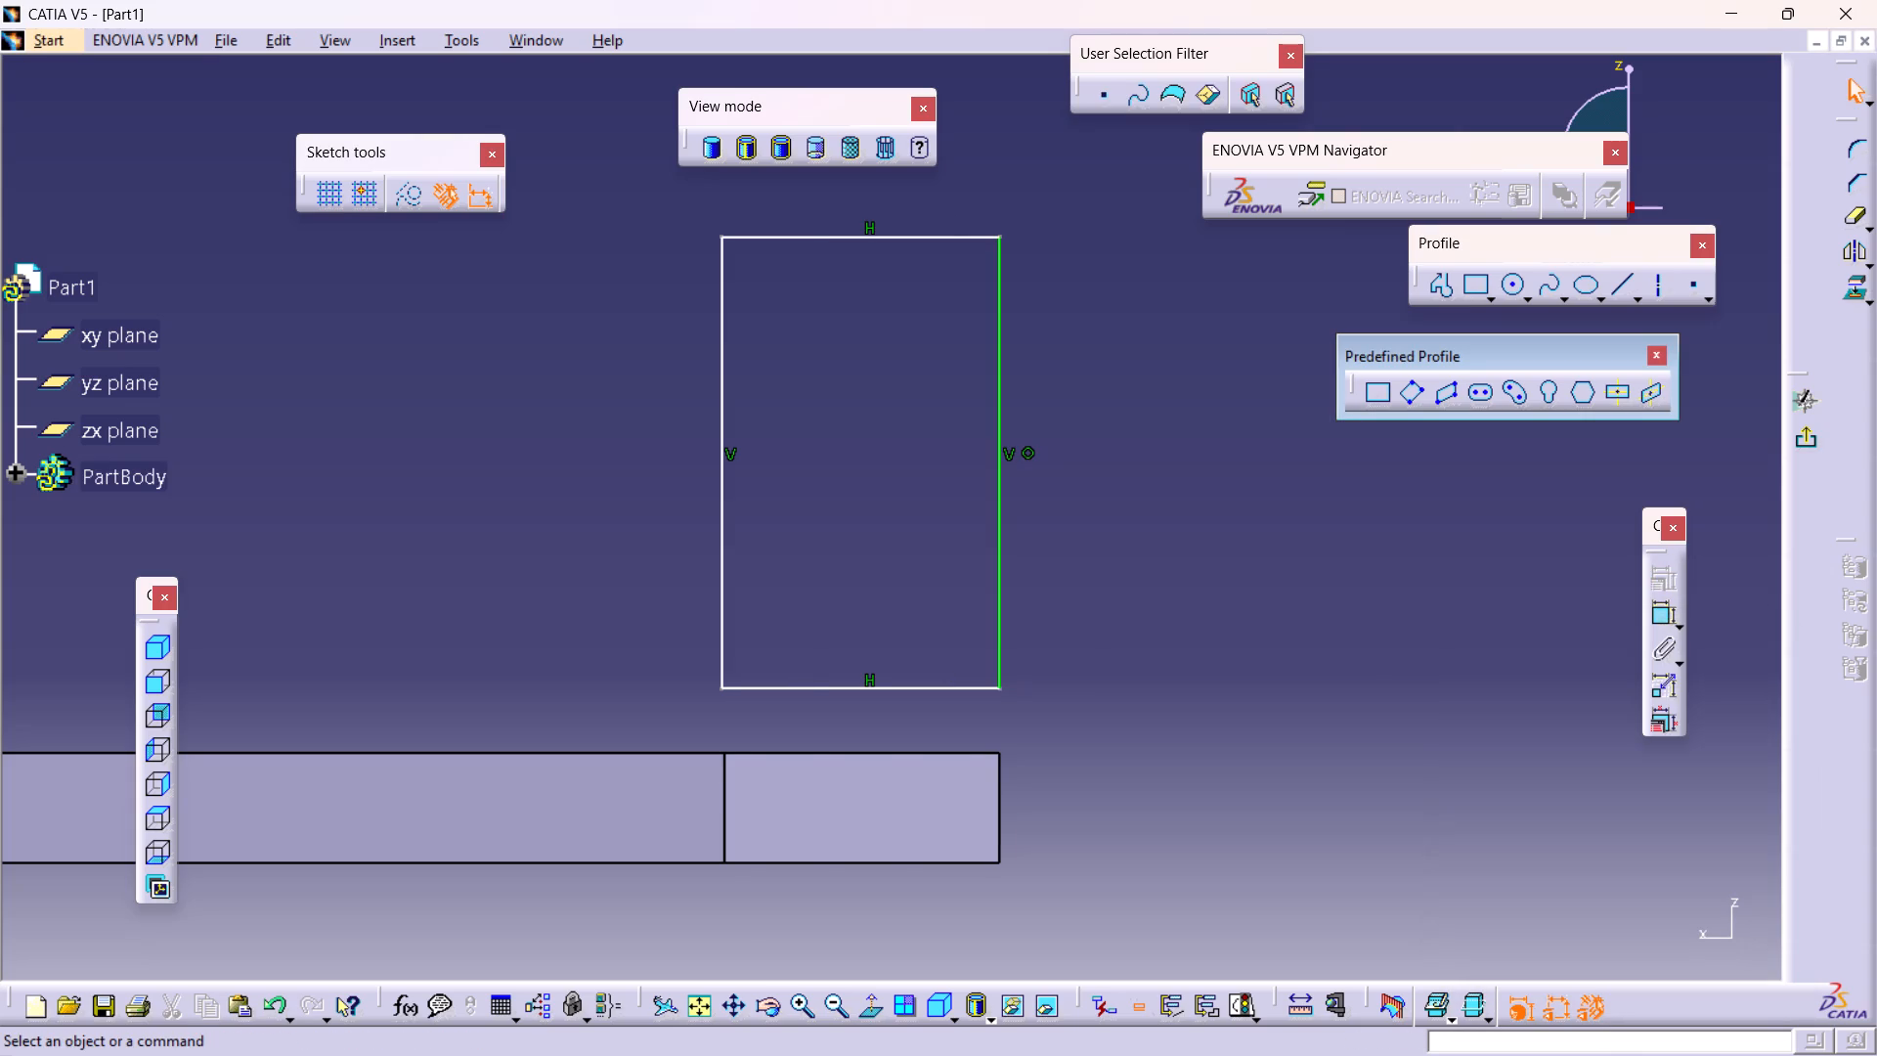
pyautogui.click(1460, 758)
# Apply a Coincidence constraint between the rectangle's bottom side and the top edge of the arm's straight end section.
pyautogui.click(784, 753)
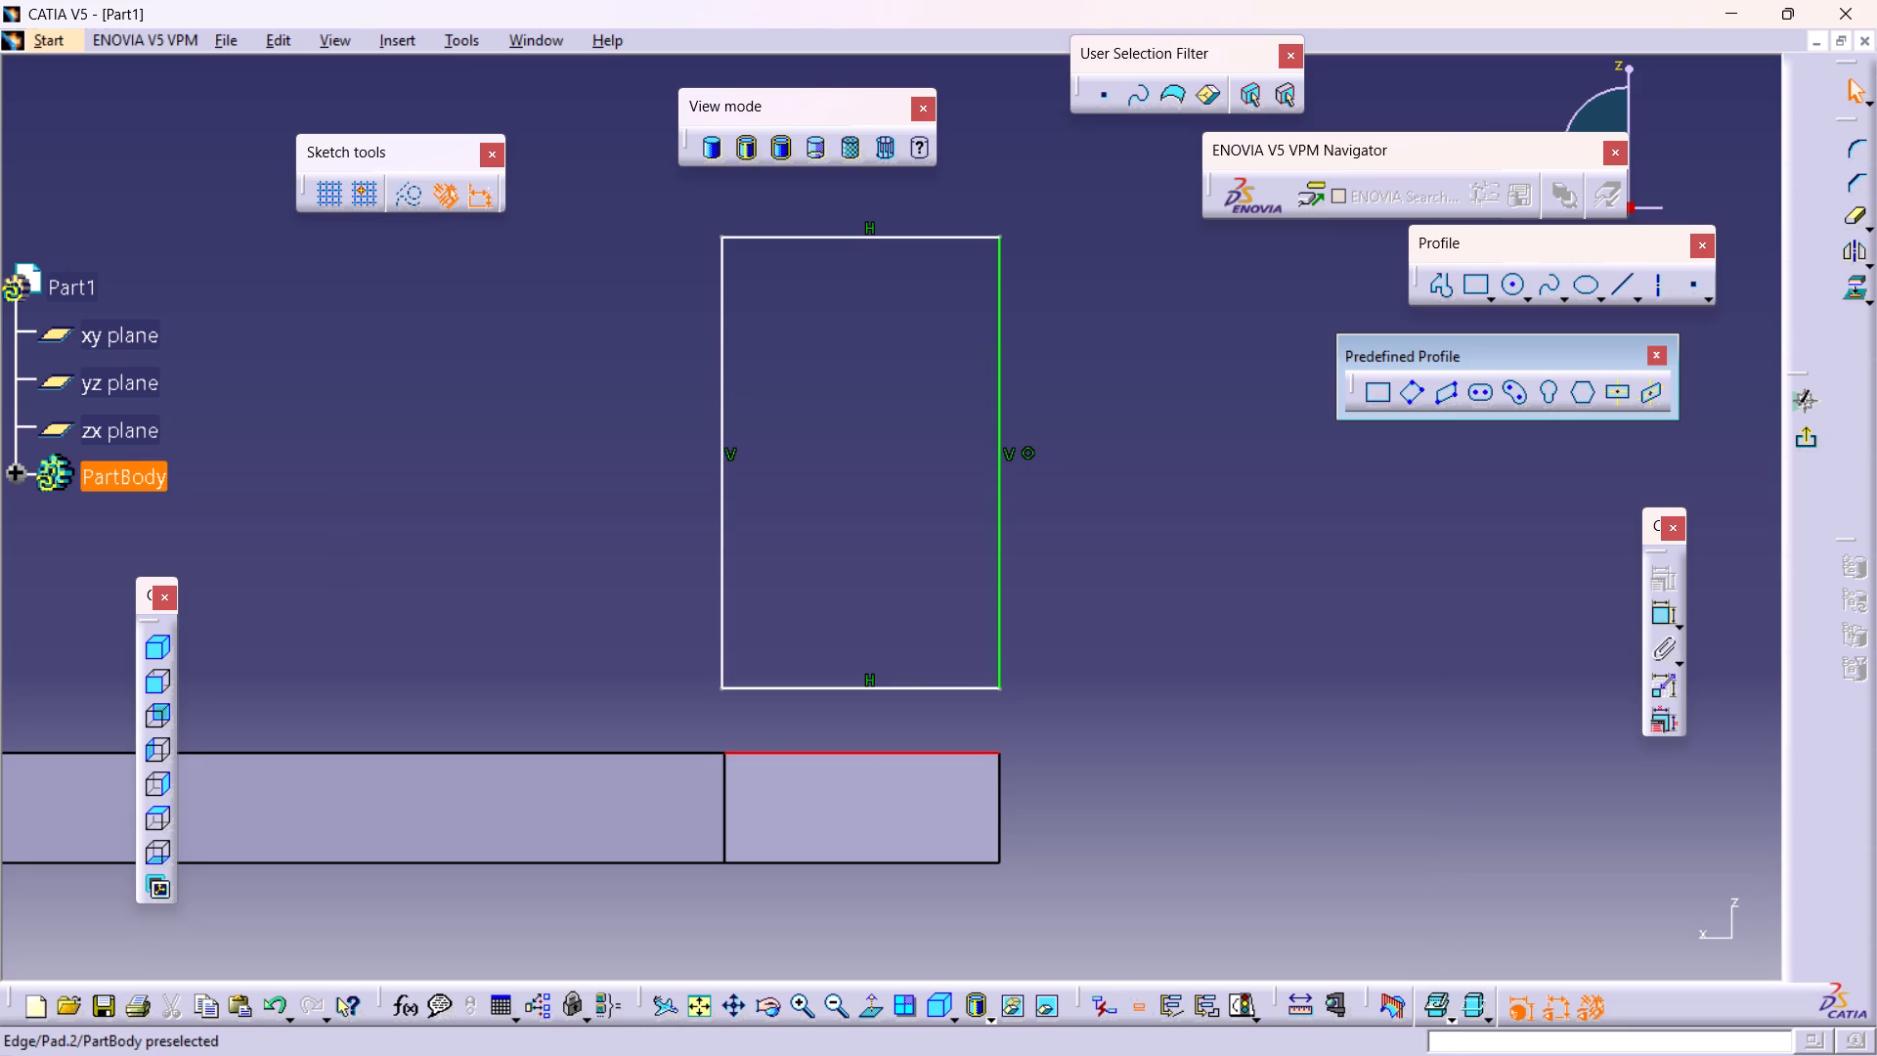
pyautogui.keyDown('ctrl'); pyautogui.click(819, 691); pyautogui.keyUp('ctrl')
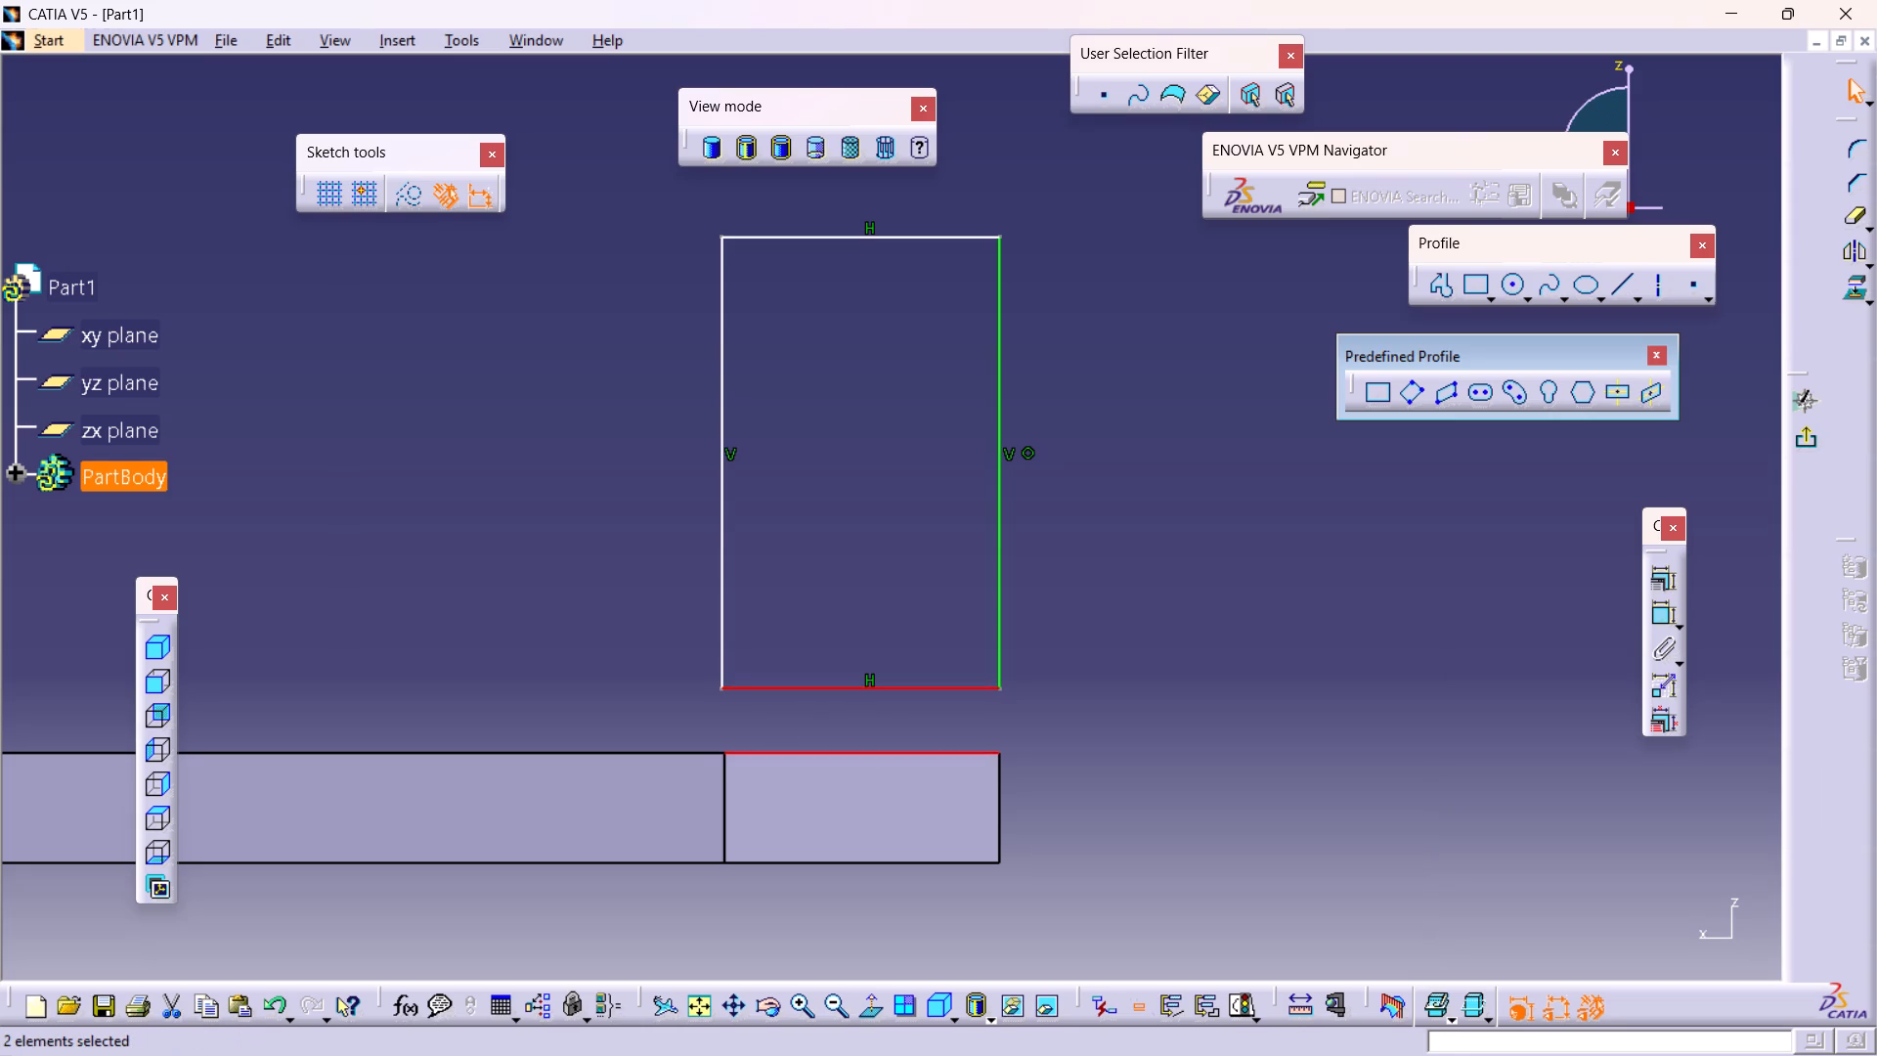
pyautogui.click(1671, 581)
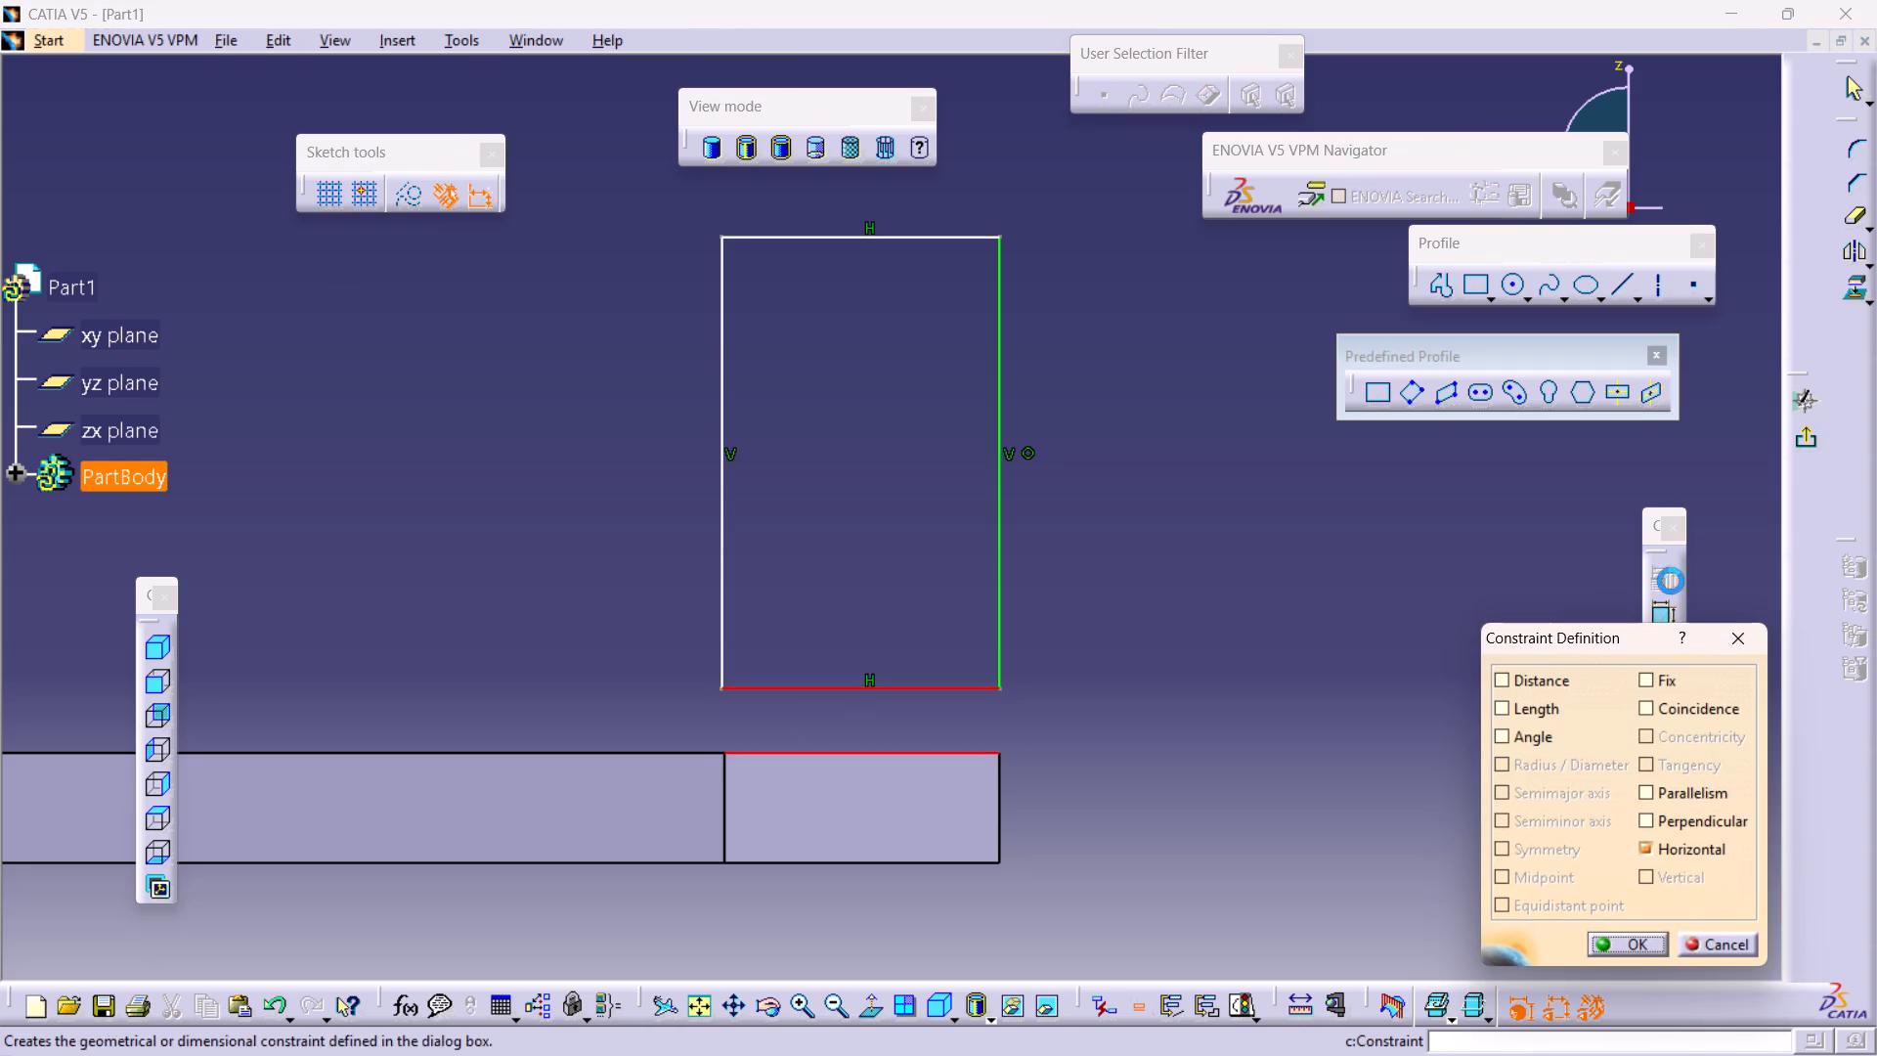
pyautogui.click(1703, 705)
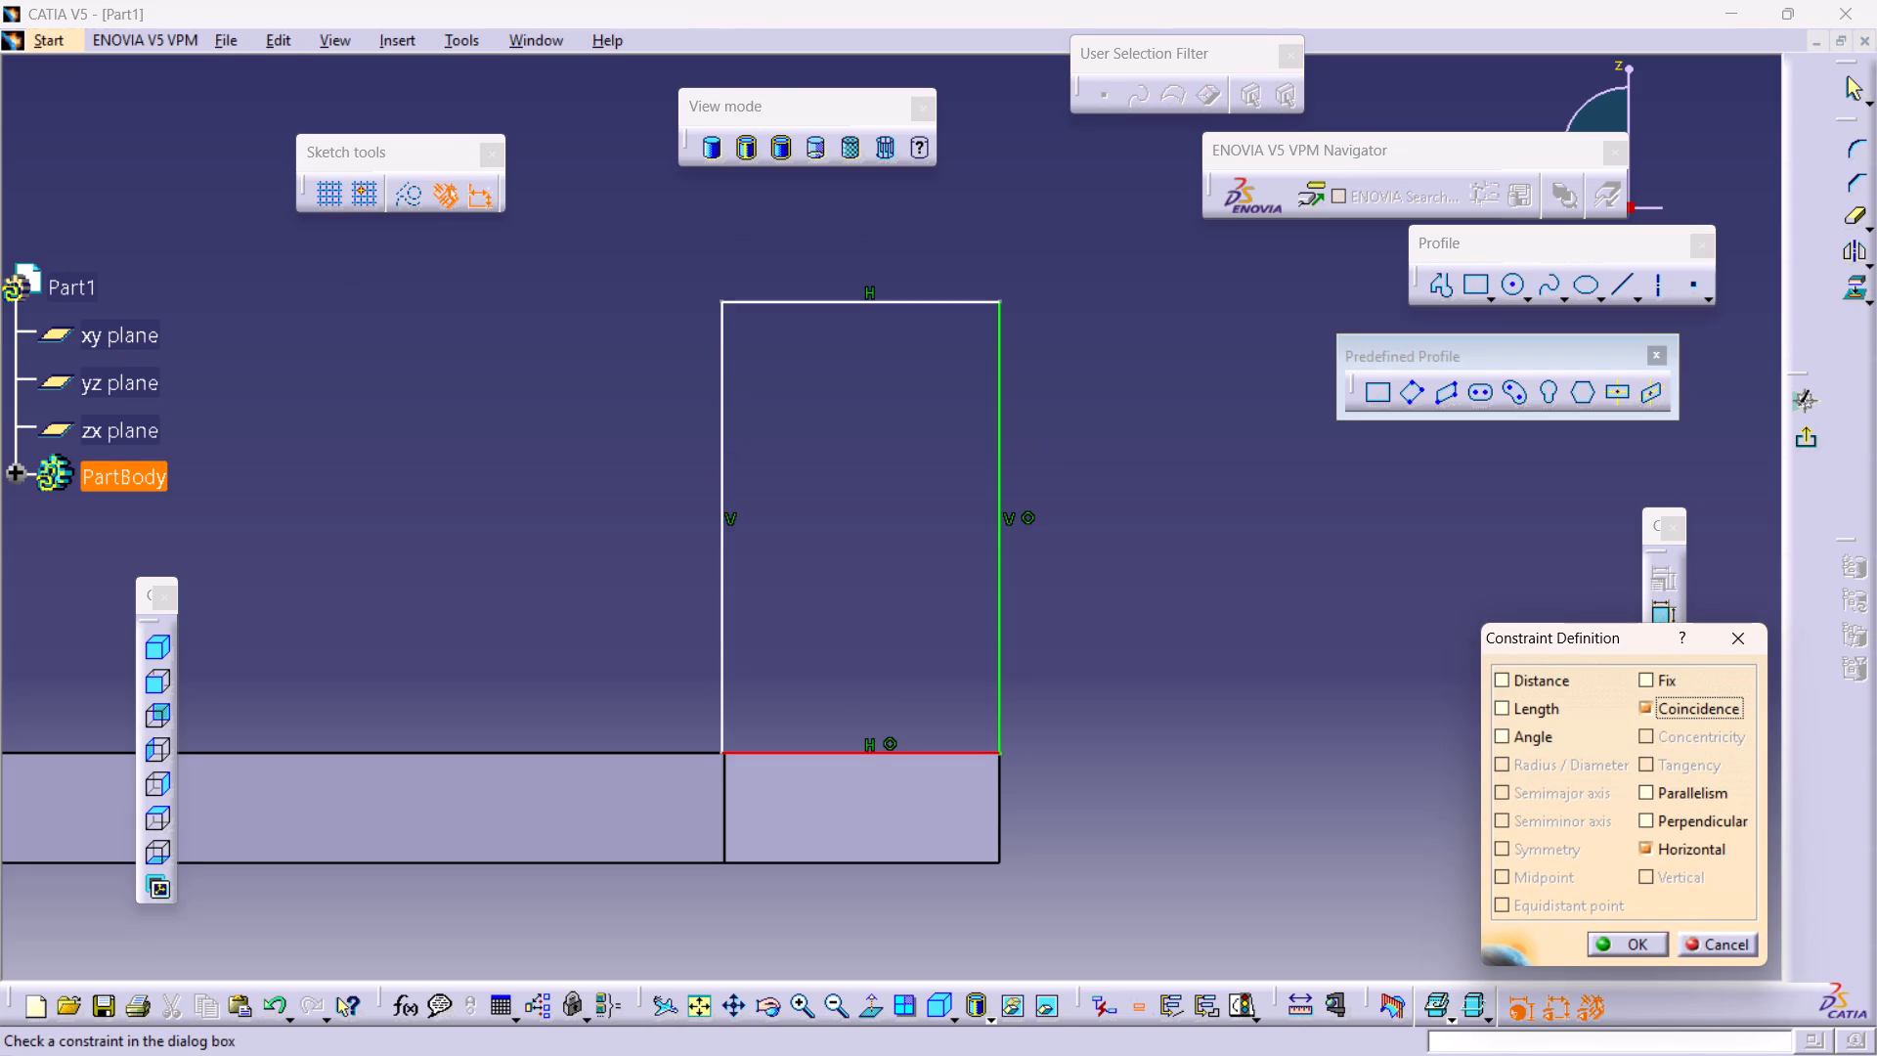
pyautogui.click(1646, 947)
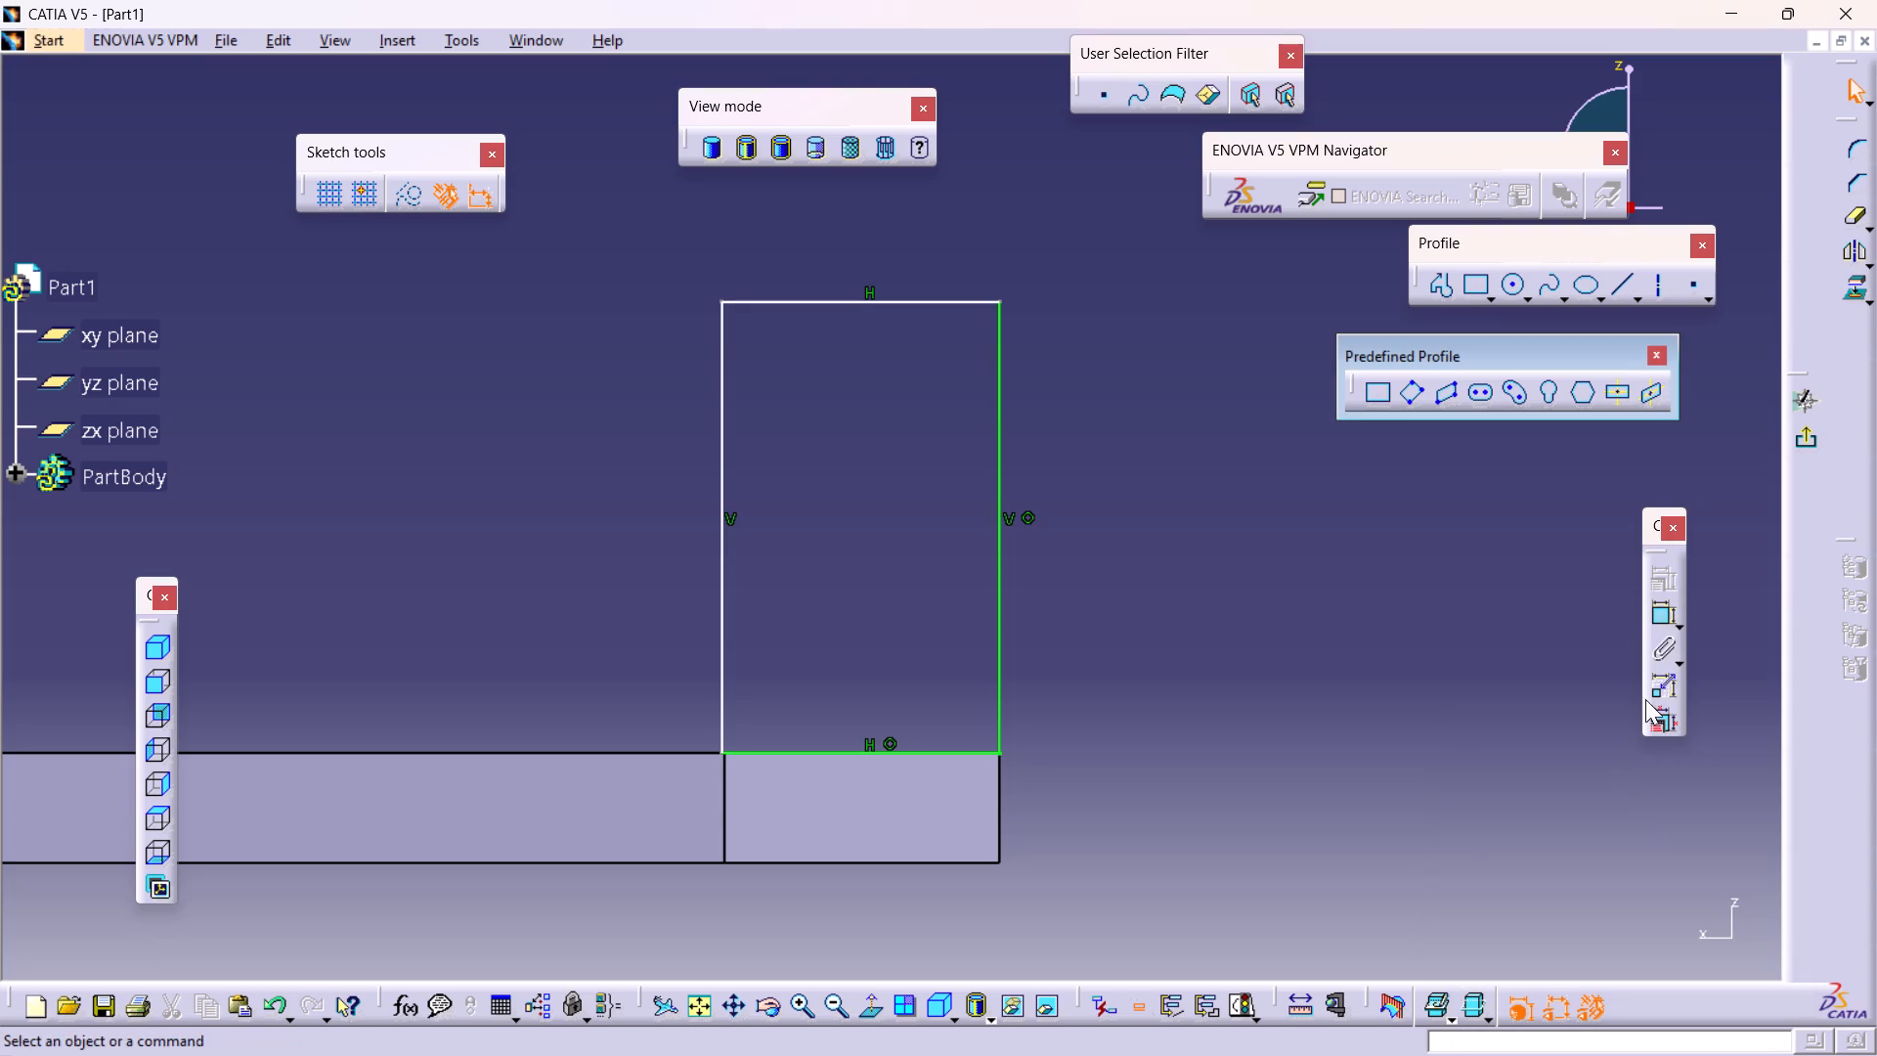
# Apply a Coincidence constraint between the rectangle's inner vertical side and the inner edge of the arm's straight end section.
pyautogui.click(1506, 673)
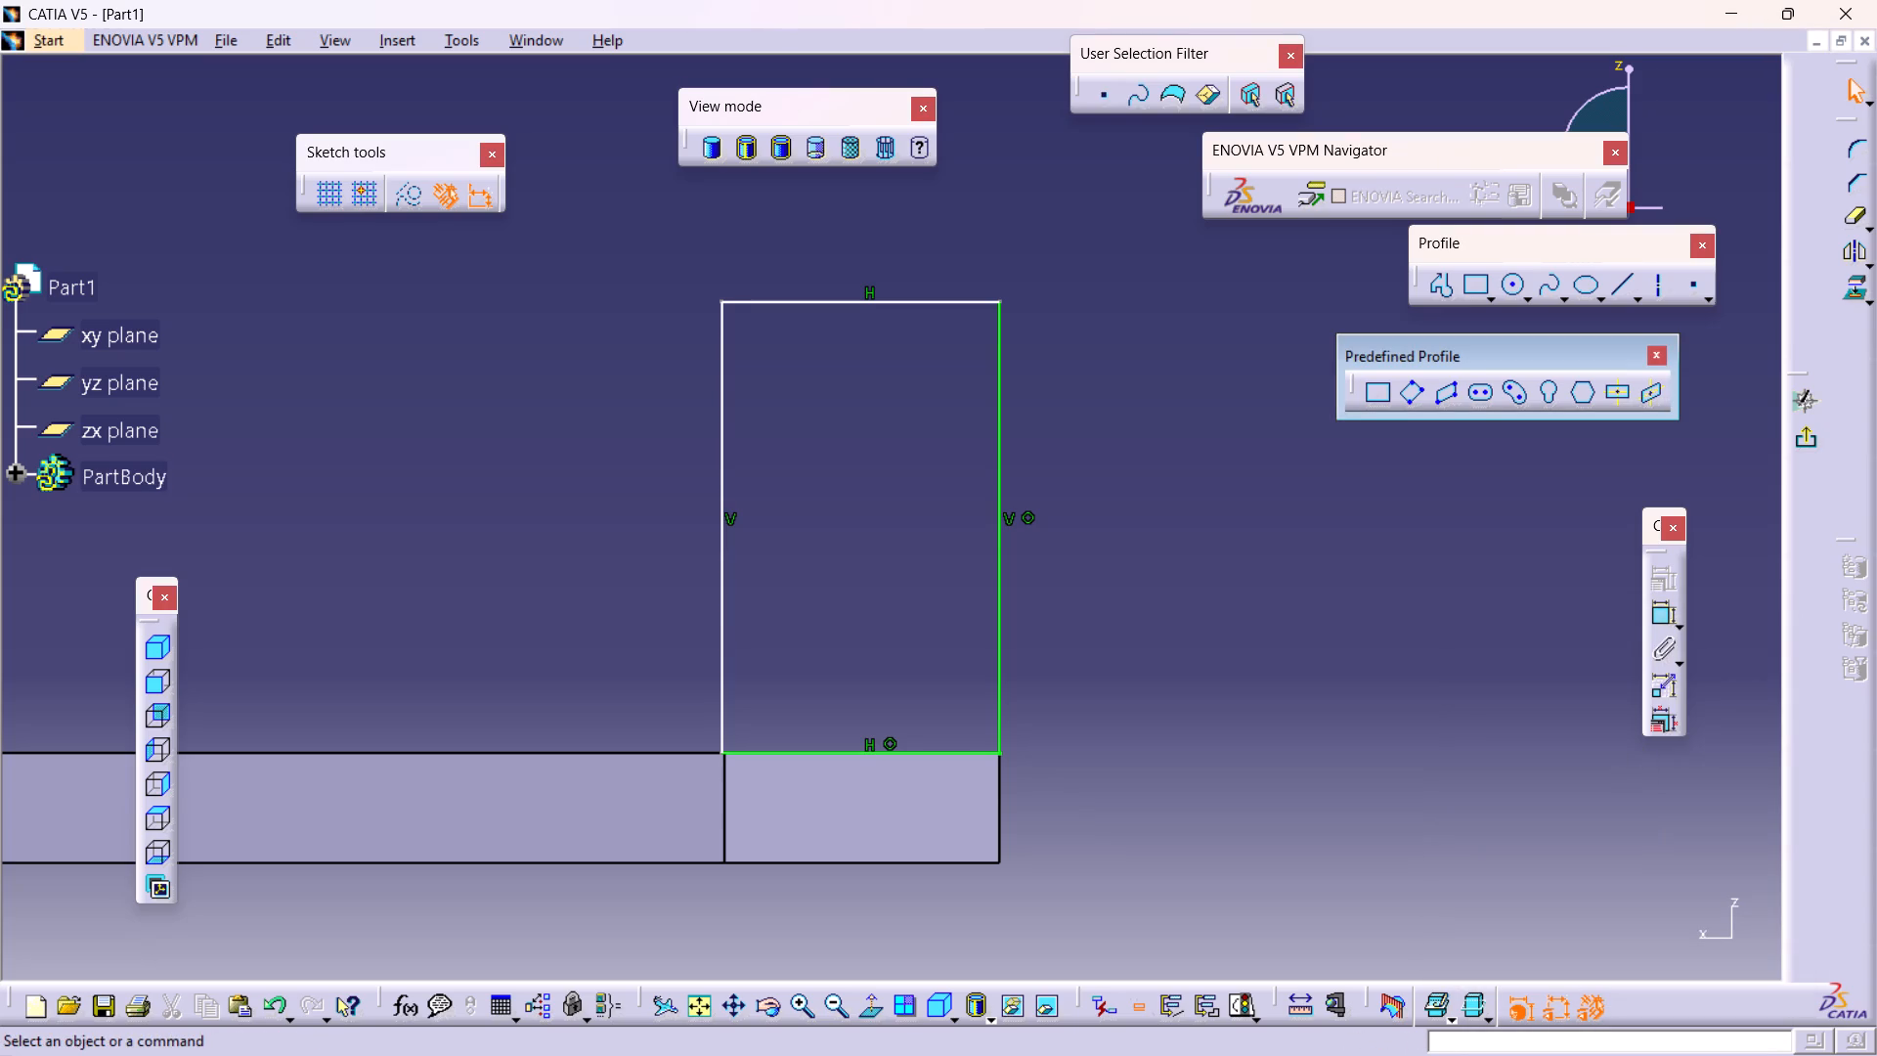
pyautogui.click(724, 607)
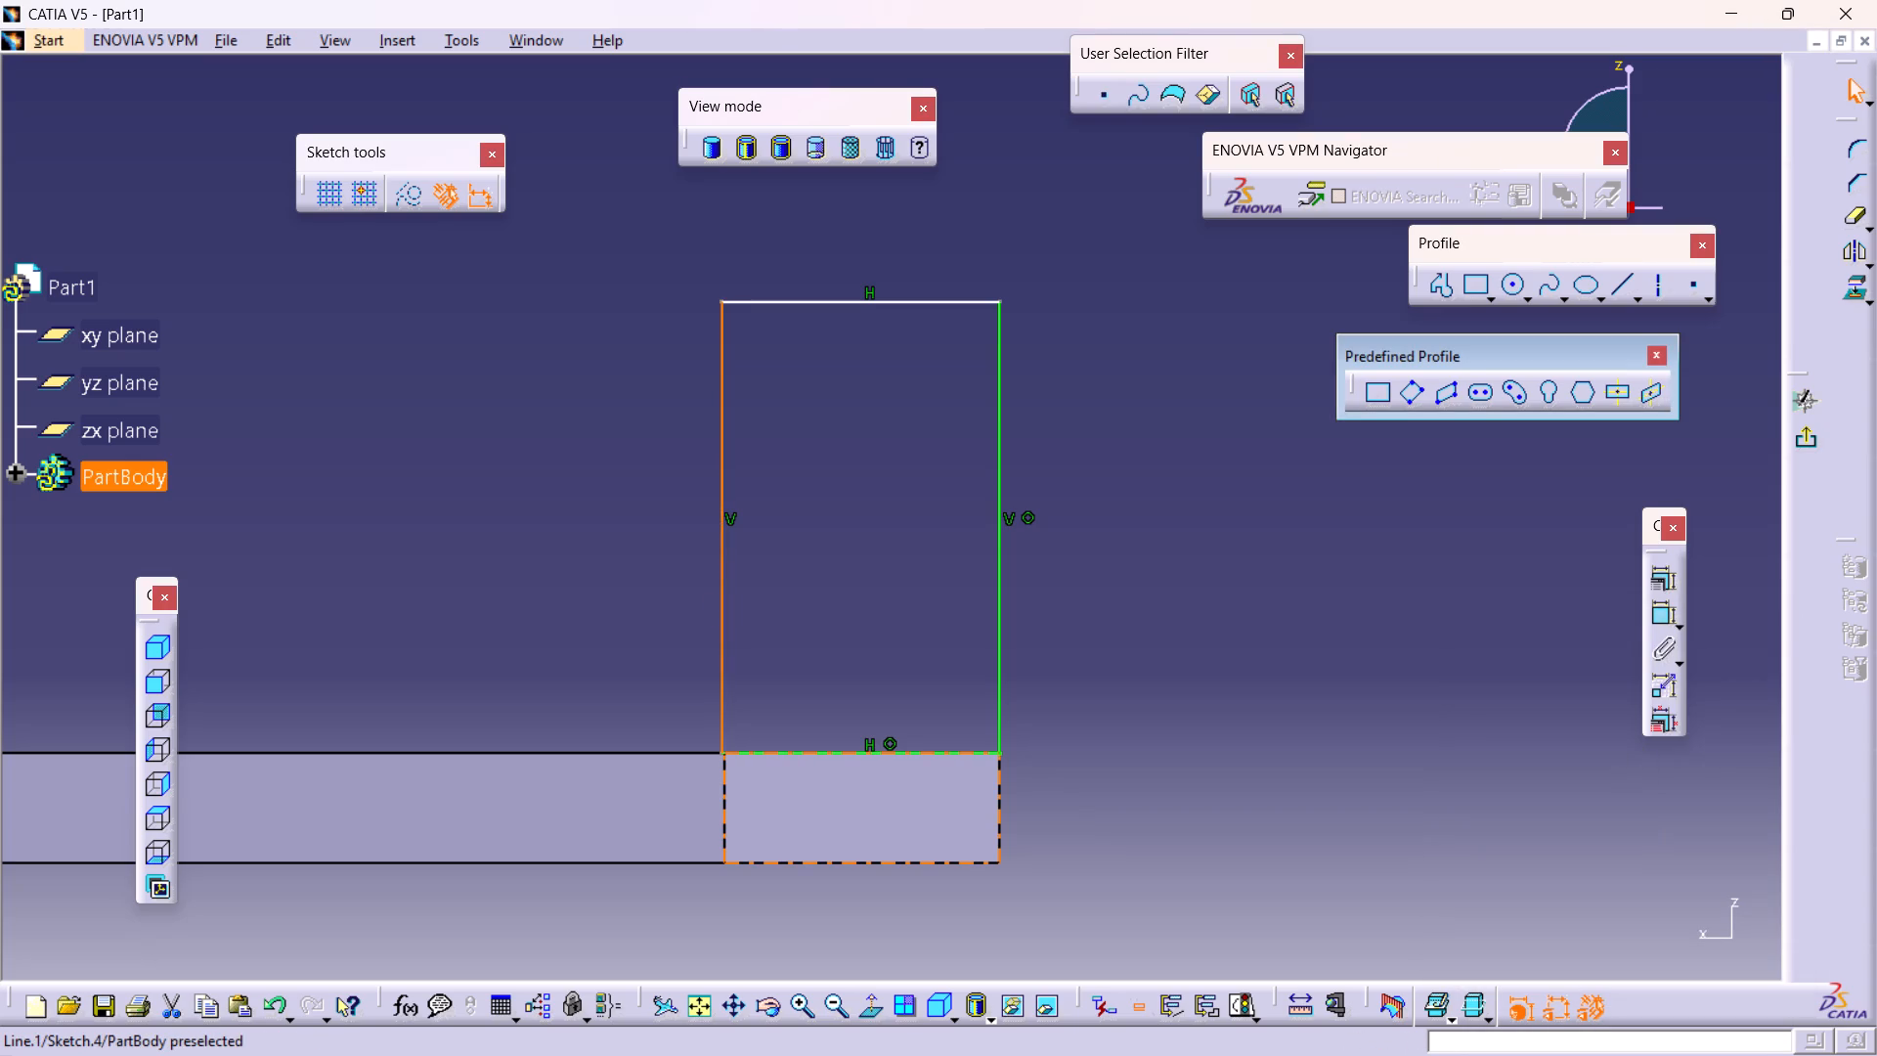
pyautogui.keyDown('ctrl'); pyautogui.click(725, 793); pyautogui.keyUp('ctrl')
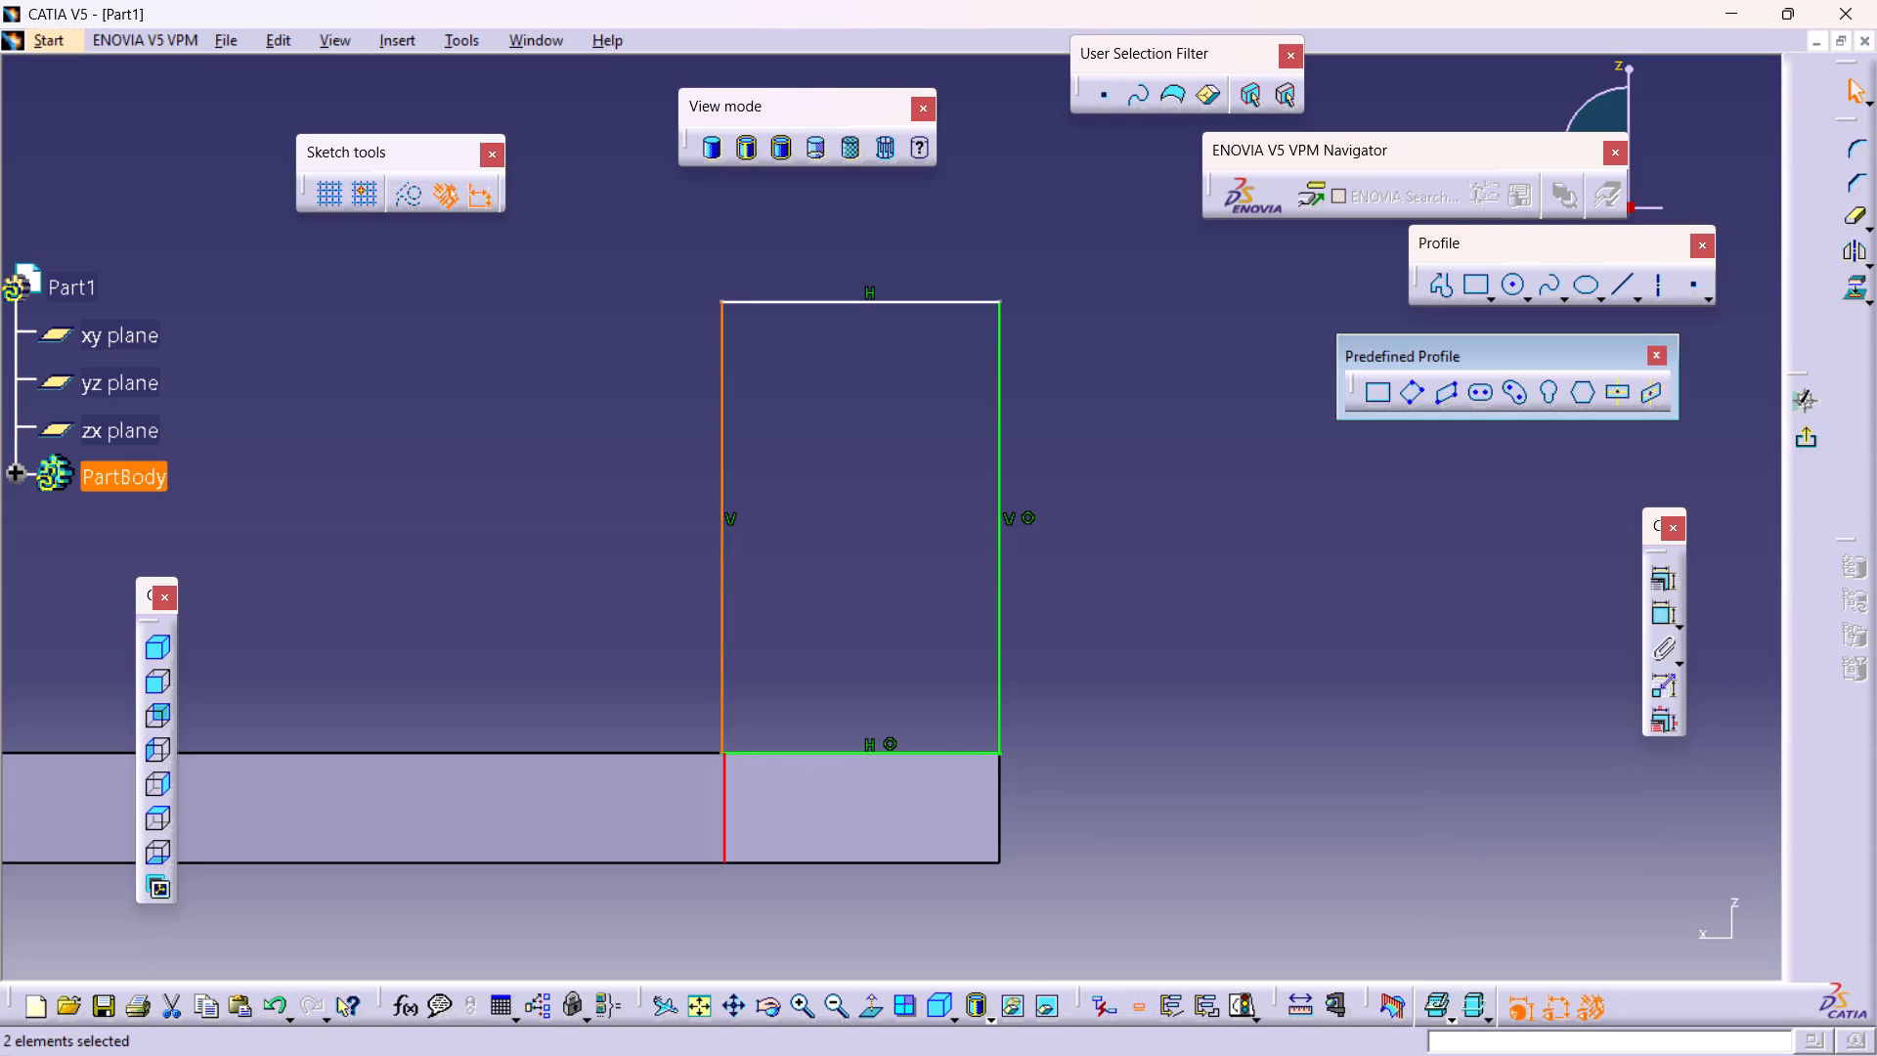
pyautogui.click(1668, 588)
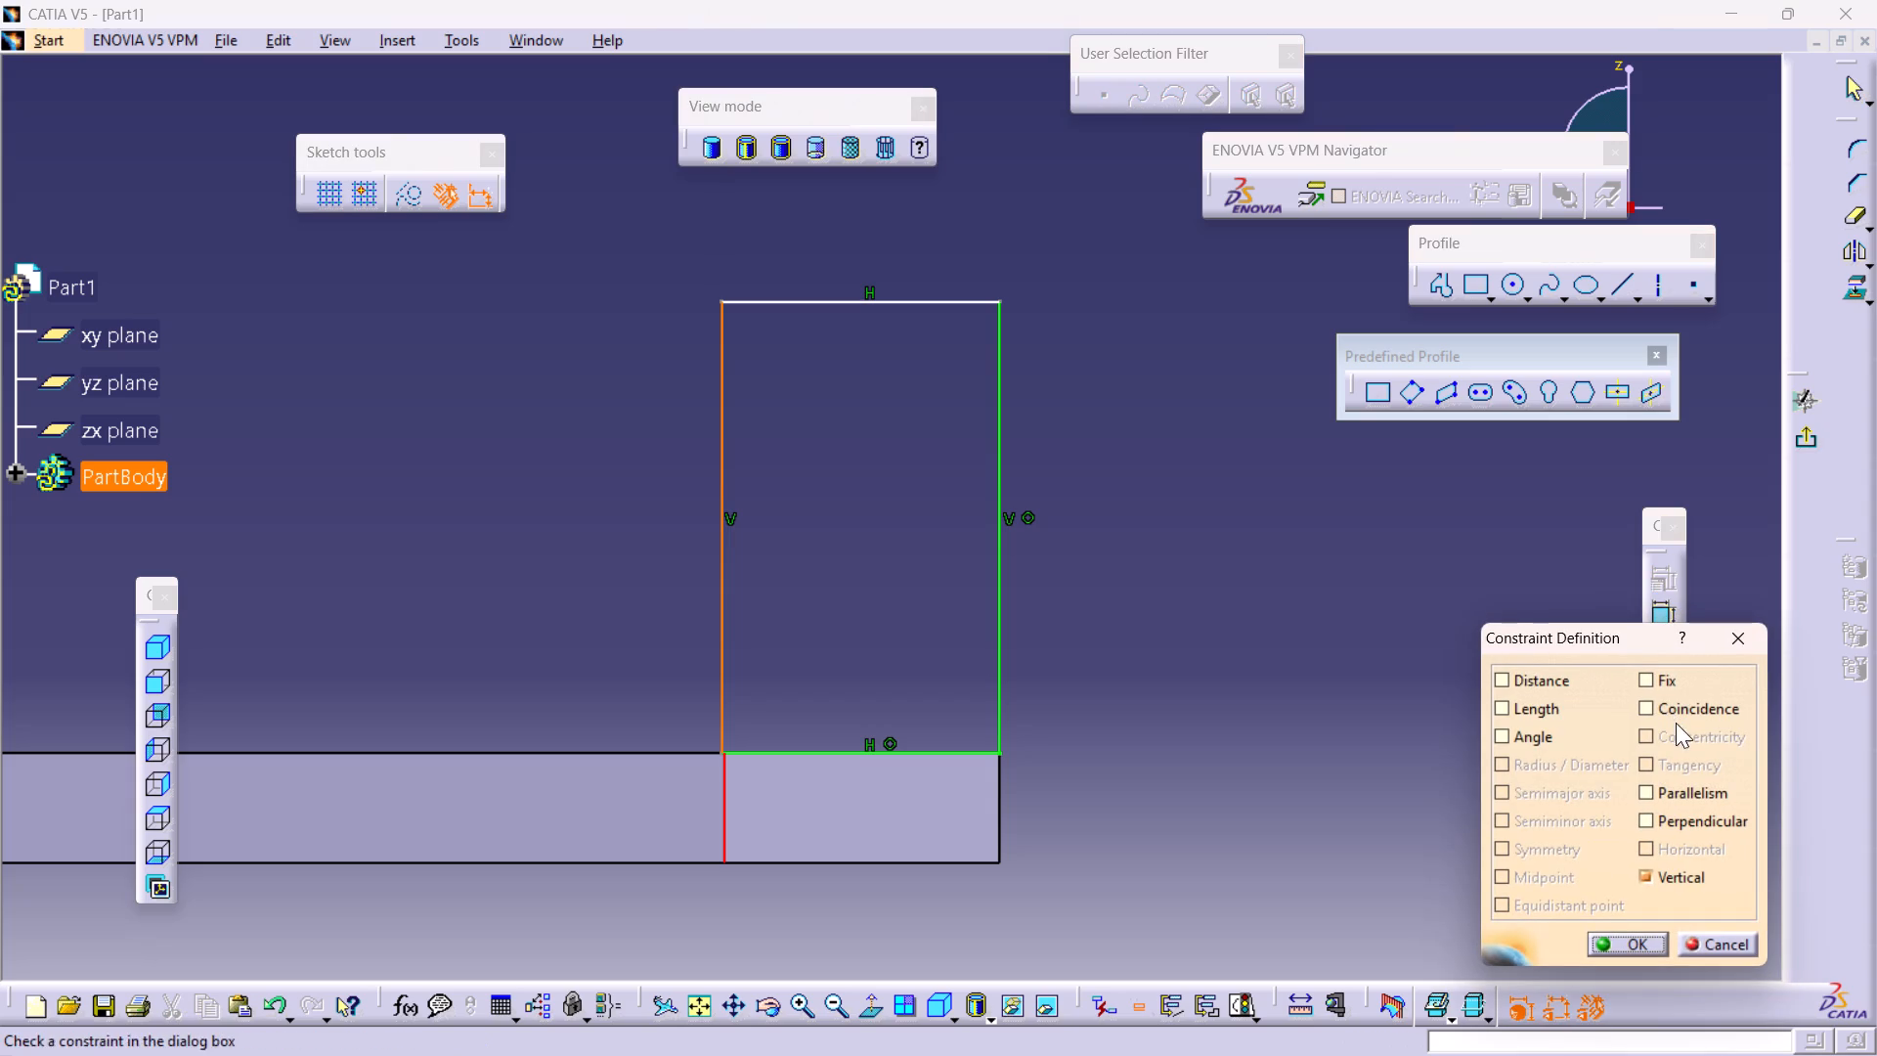
pyautogui.click(1696, 708)
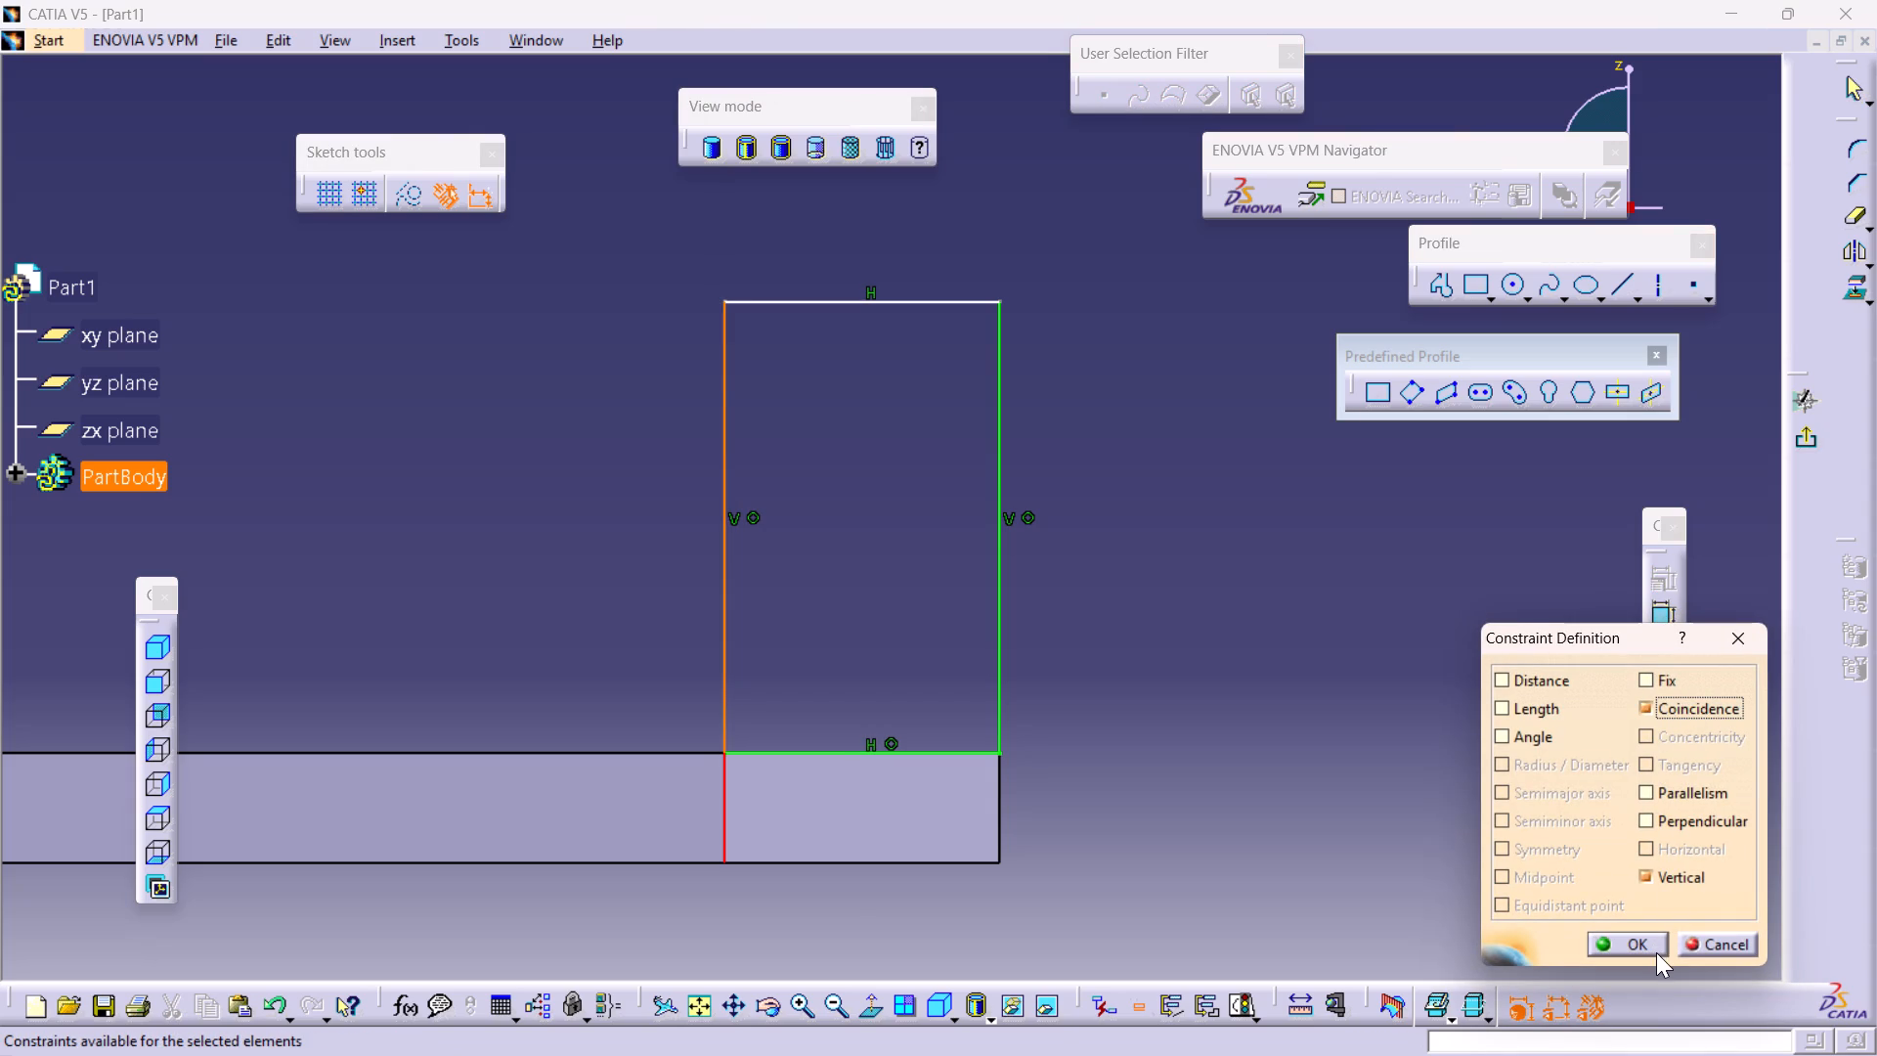
pyautogui.click(1656, 952)
pyautogui.click(1382, 831)
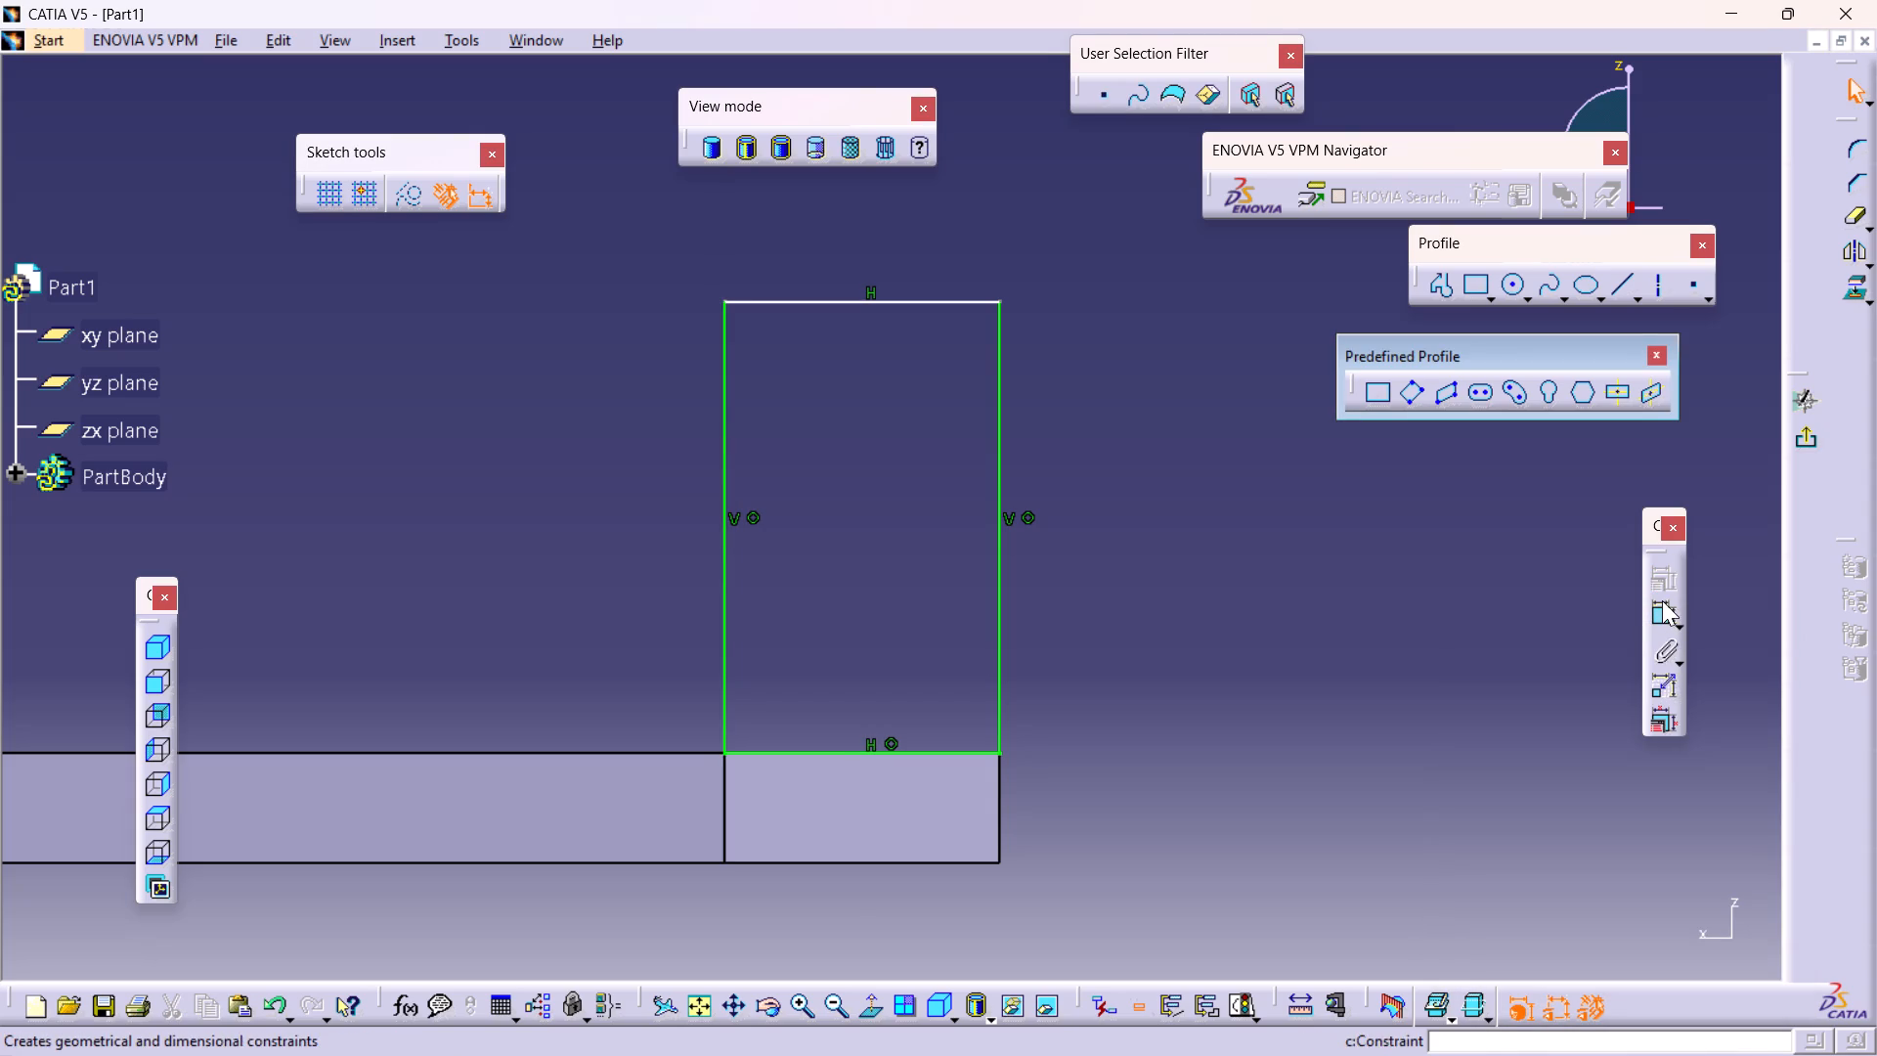
# Dimension the distance from the arm's bottom edge to the rectangle's top side and set it to 25 mm.
pyautogui.click(1653, 623)
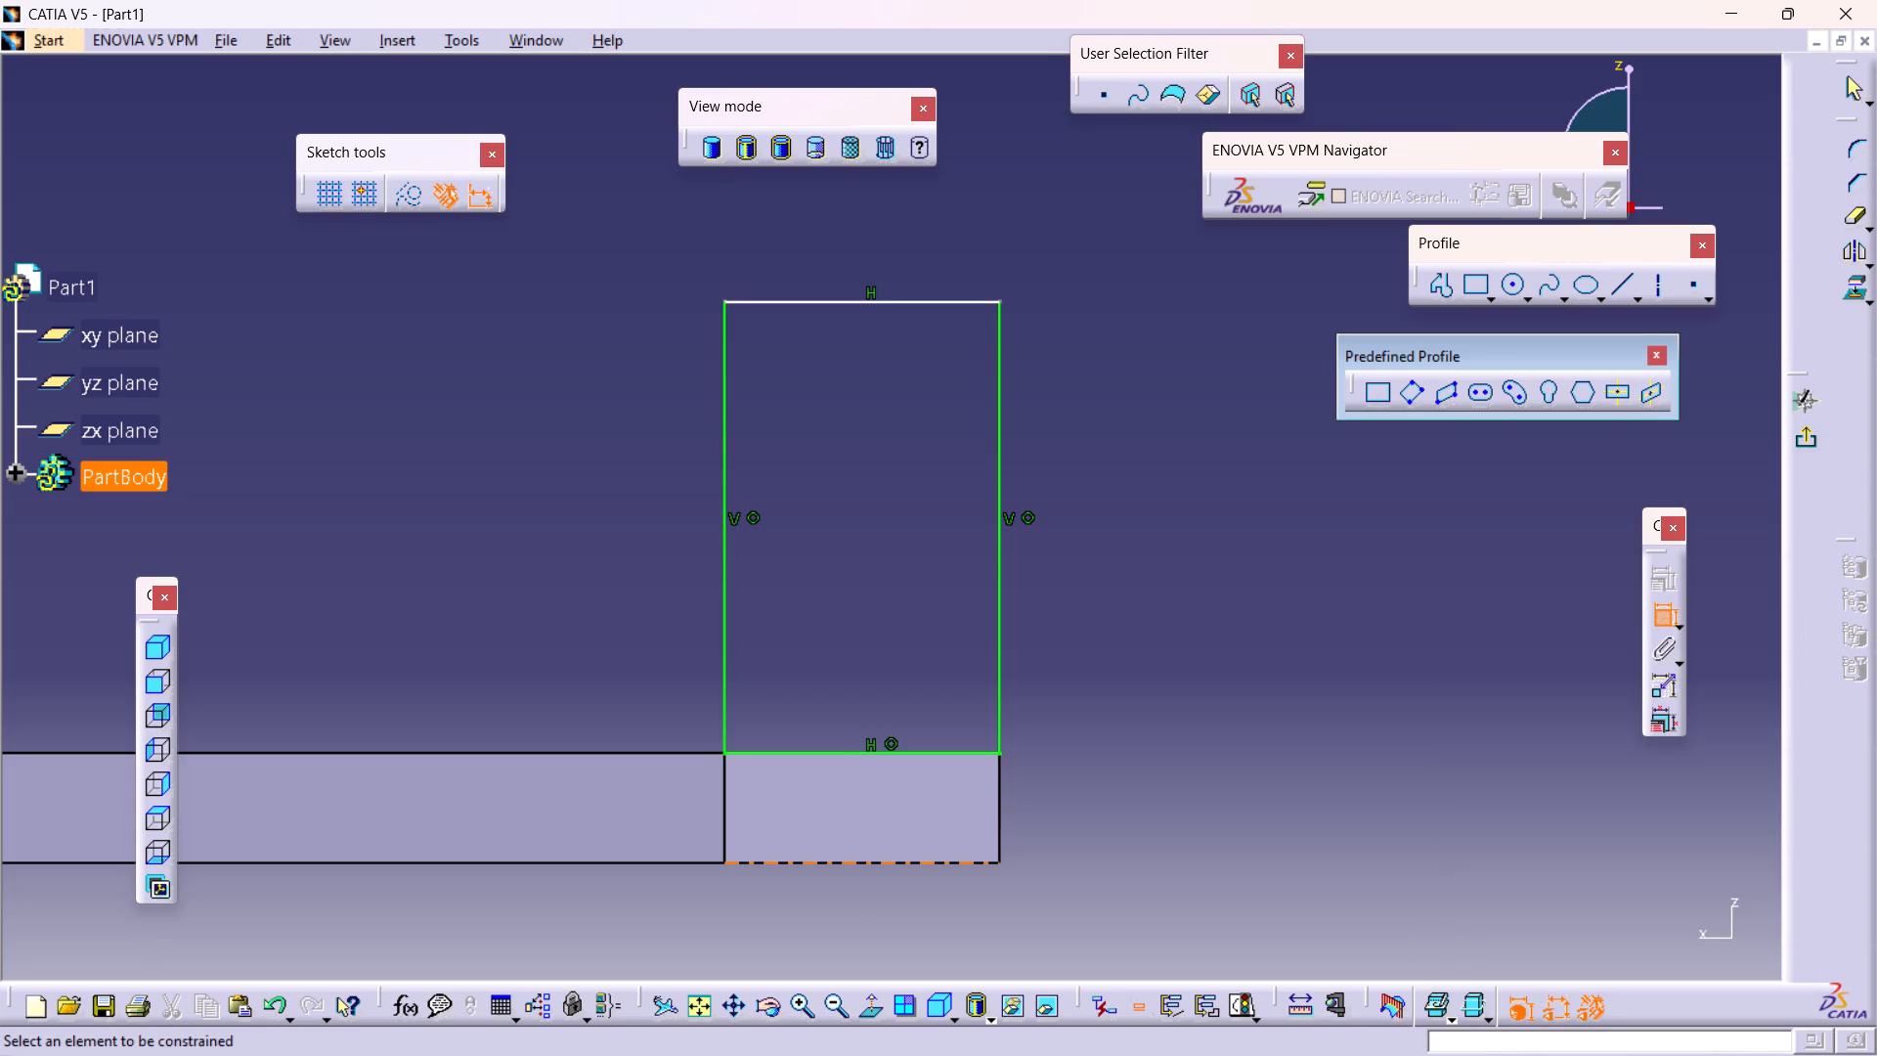
pyautogui.click(851, 864)
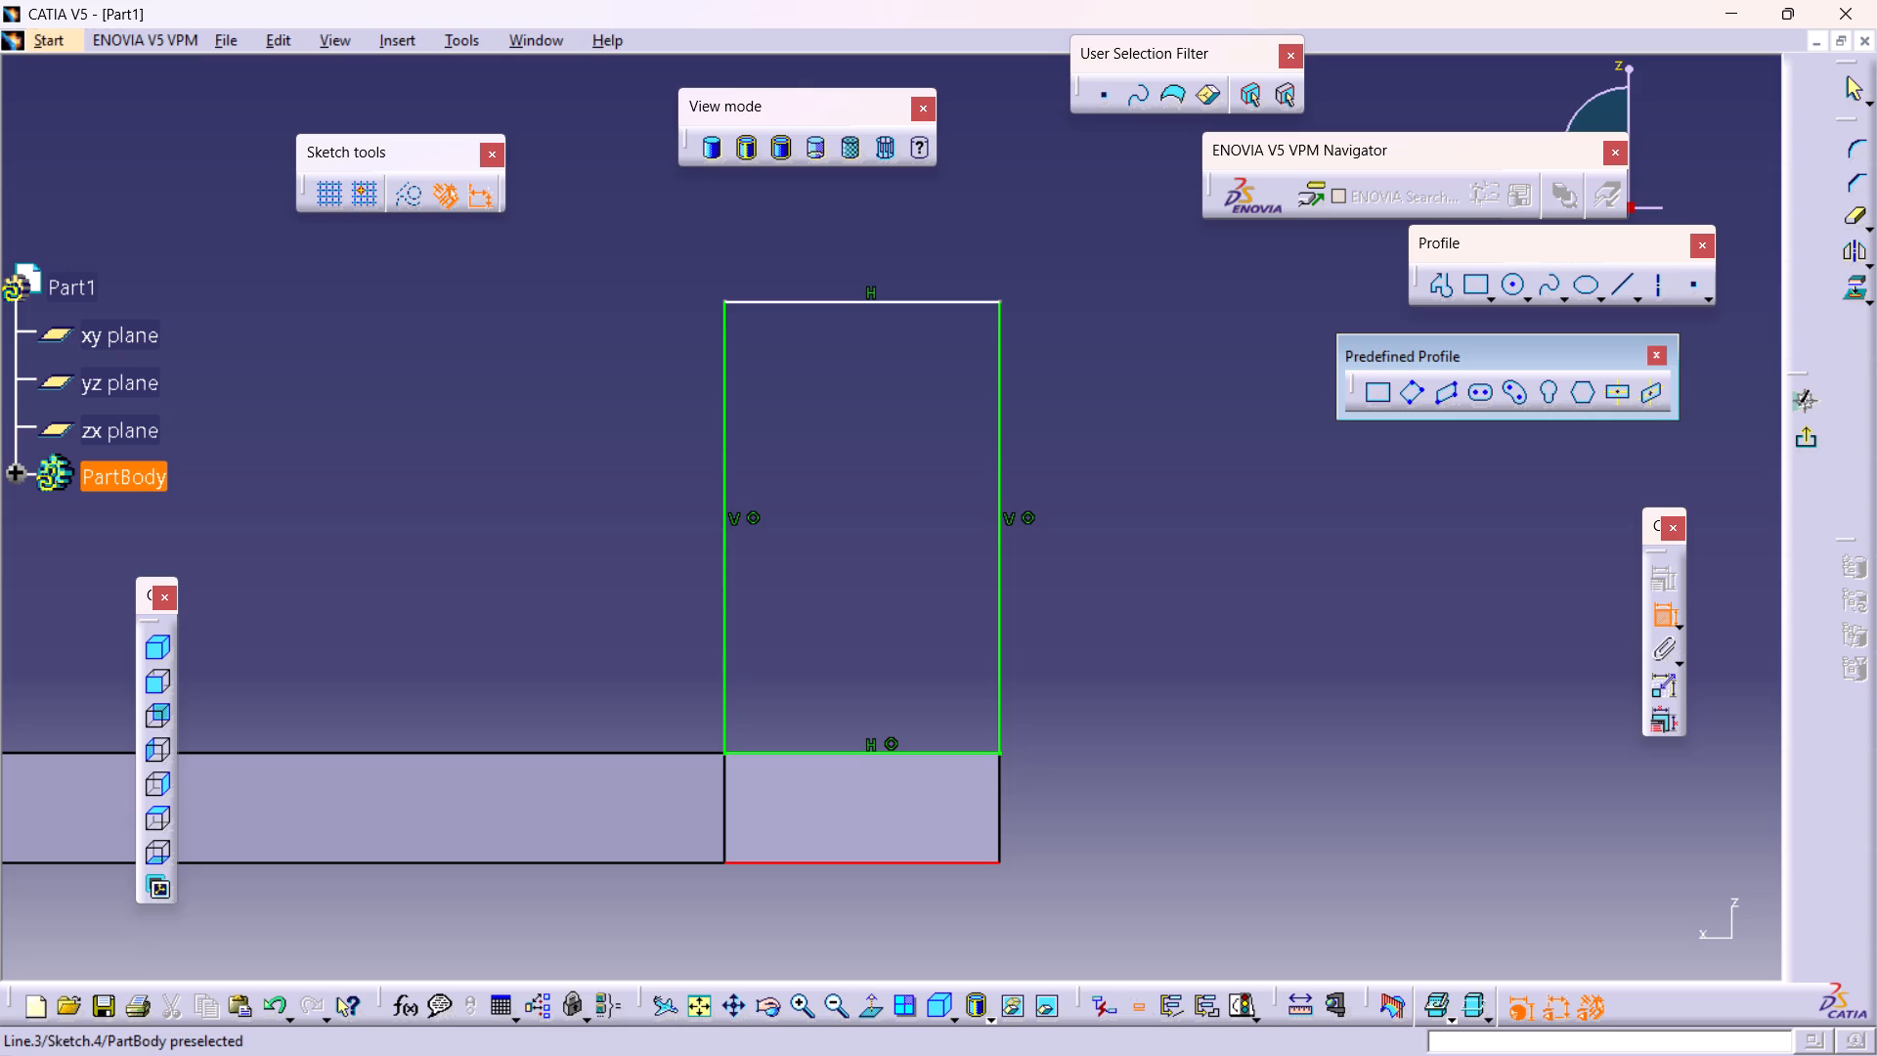
pyautogui.click(841, 296)
pyautogui.click(1160, 559)
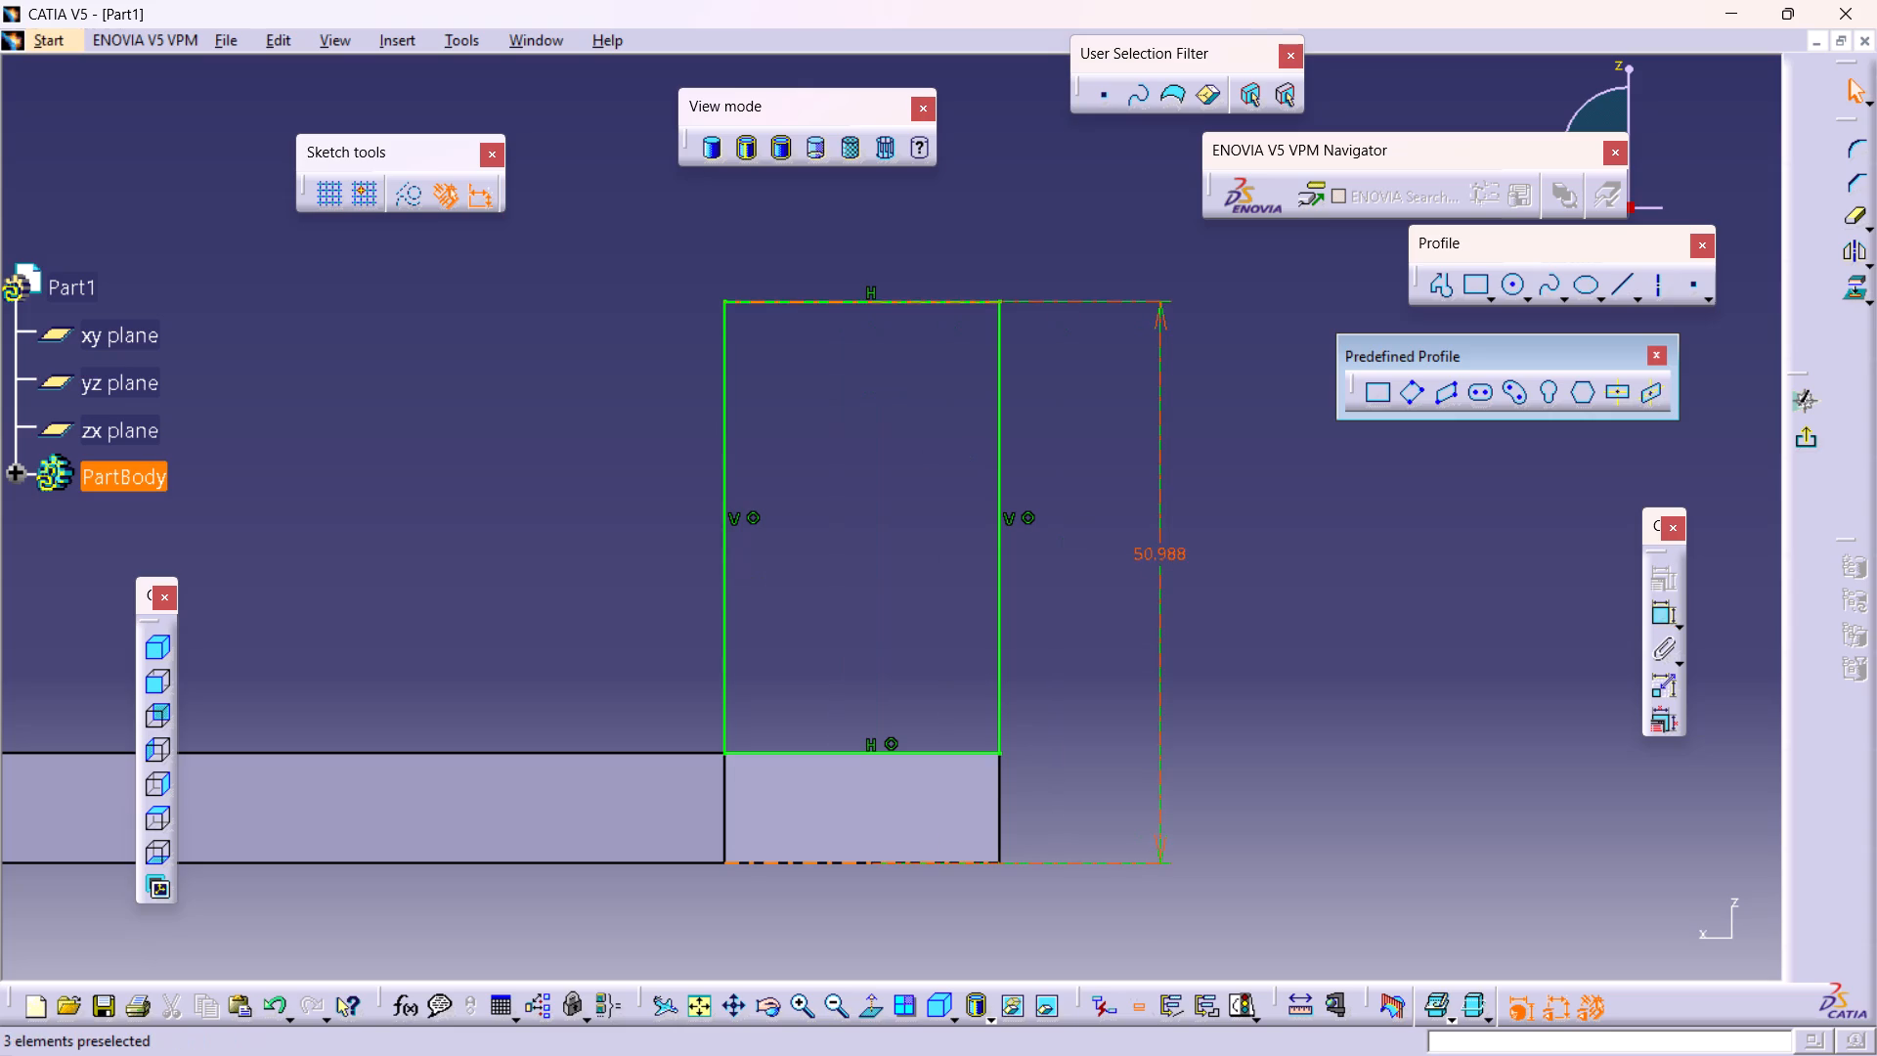
pyautogui.doubleClick(1172, 551)
pyautogui.write('25')
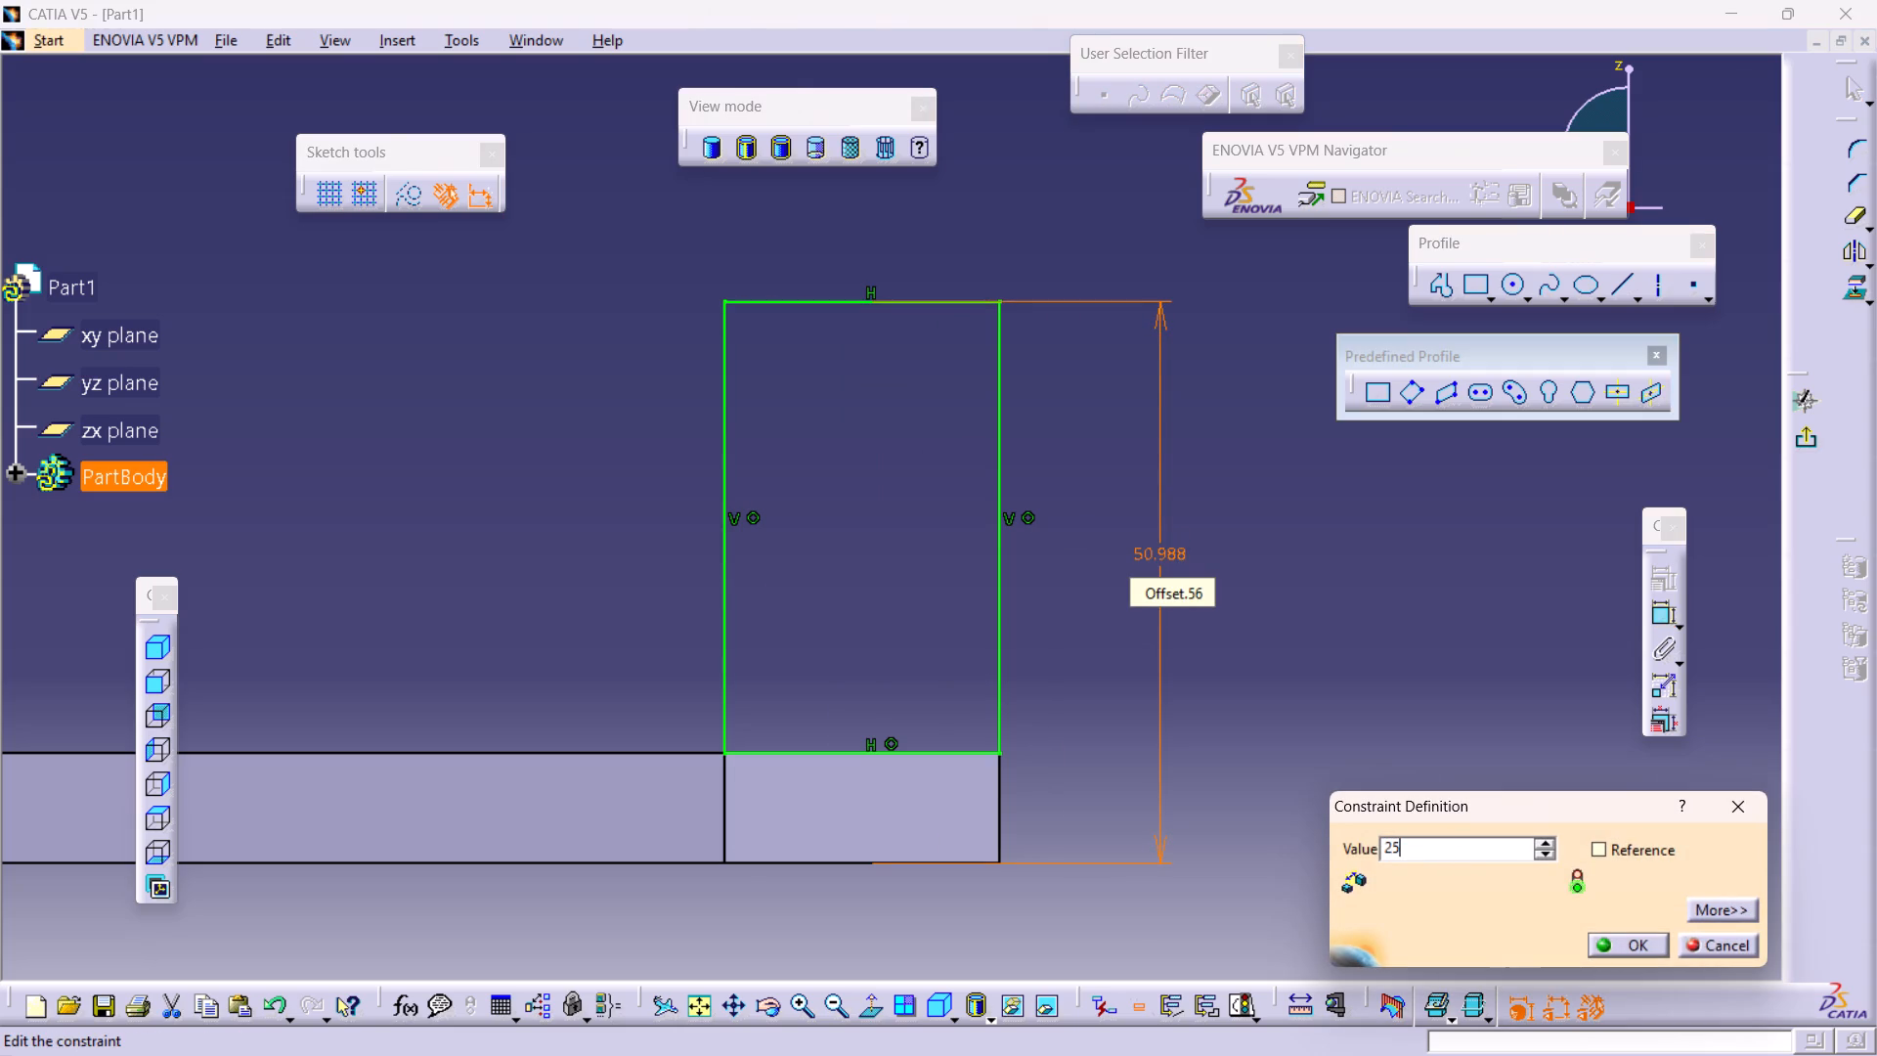
pyautogui.press('Return')
pyautogui.click(1057, 423)
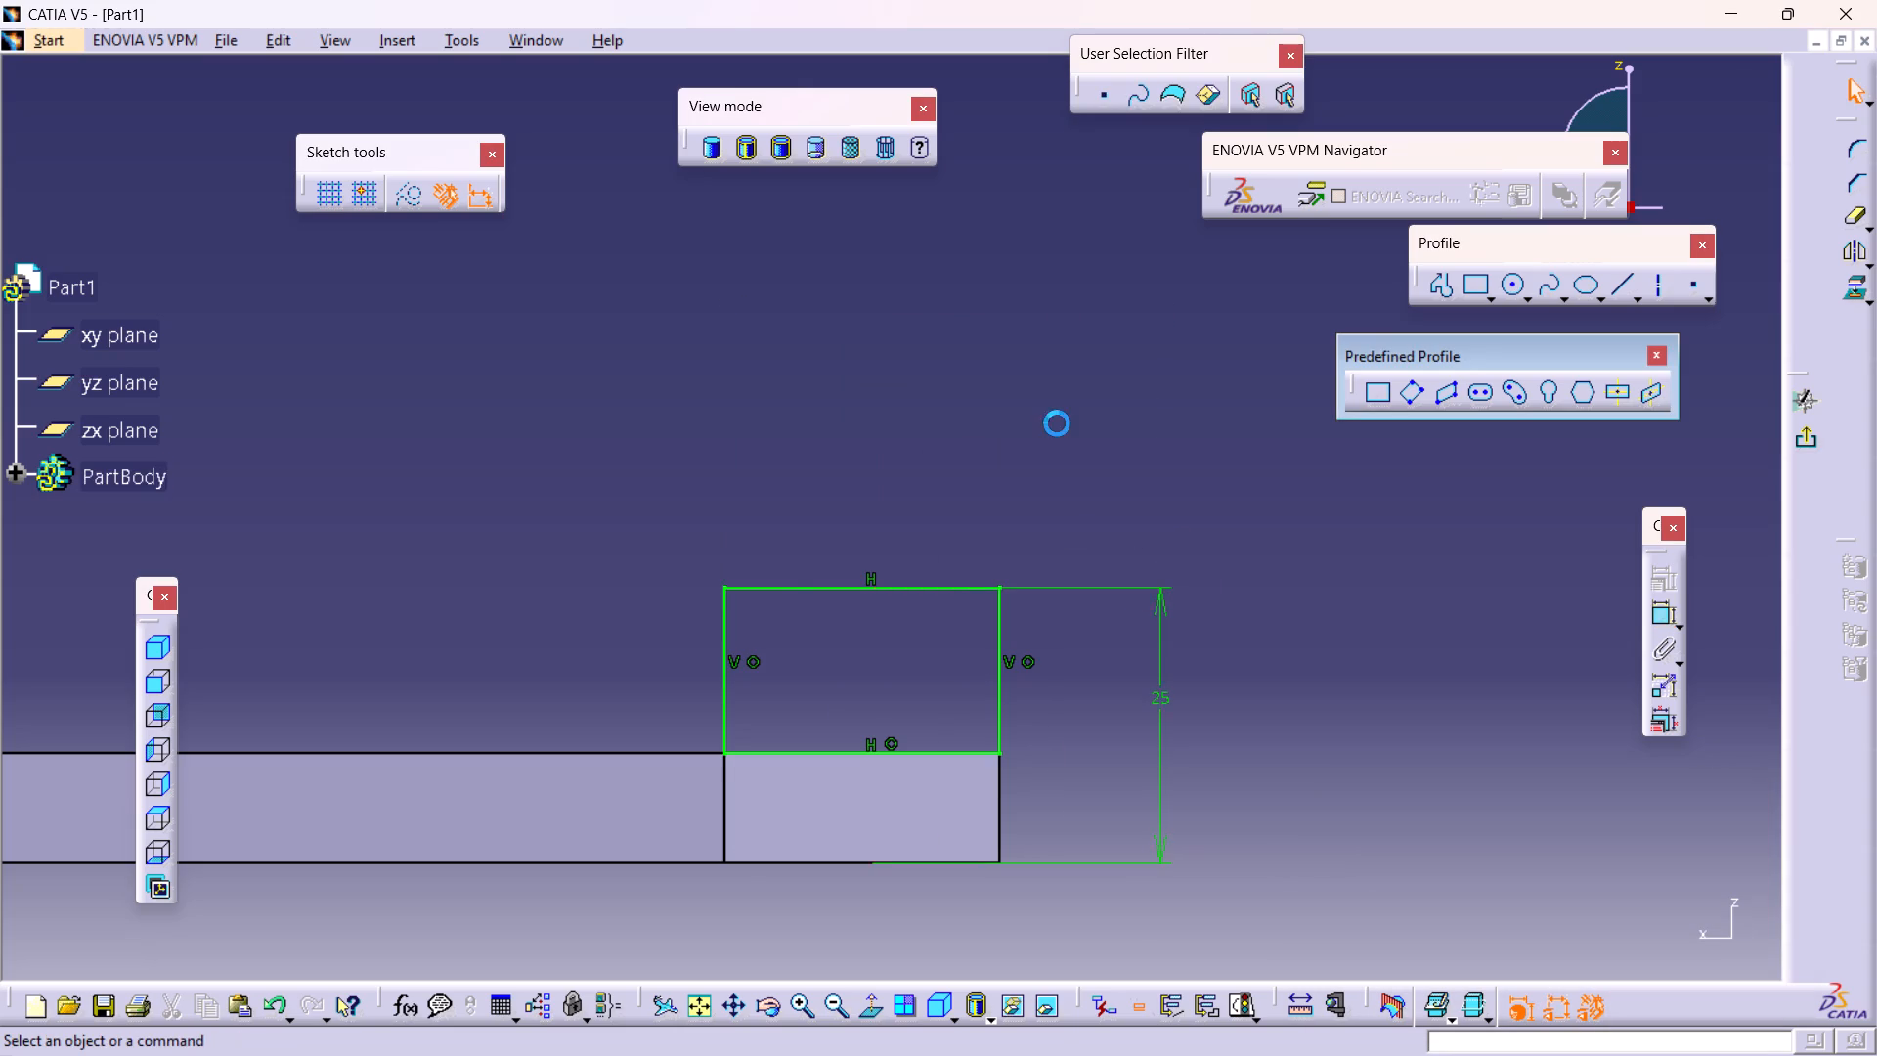
# Delete the rectangle's top side.
pyautogui.click(922, 589)
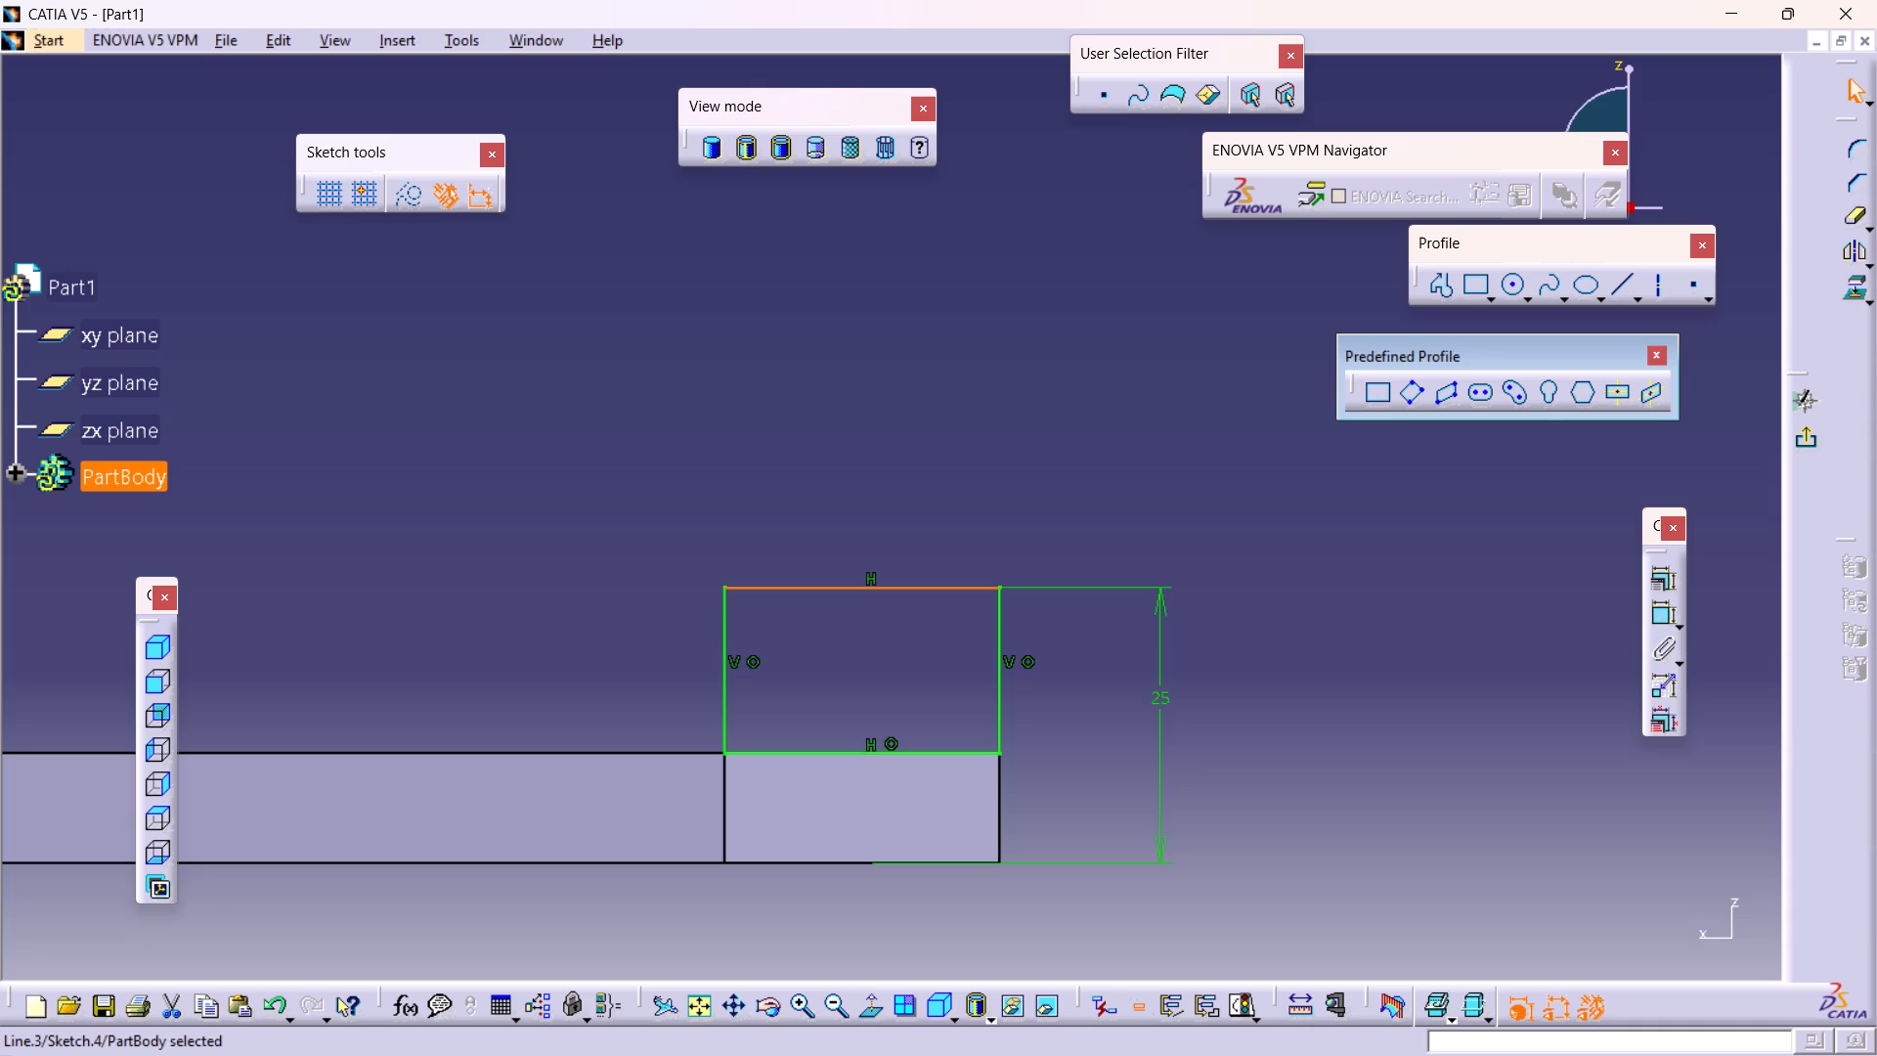
pyautogui.press('Delete')
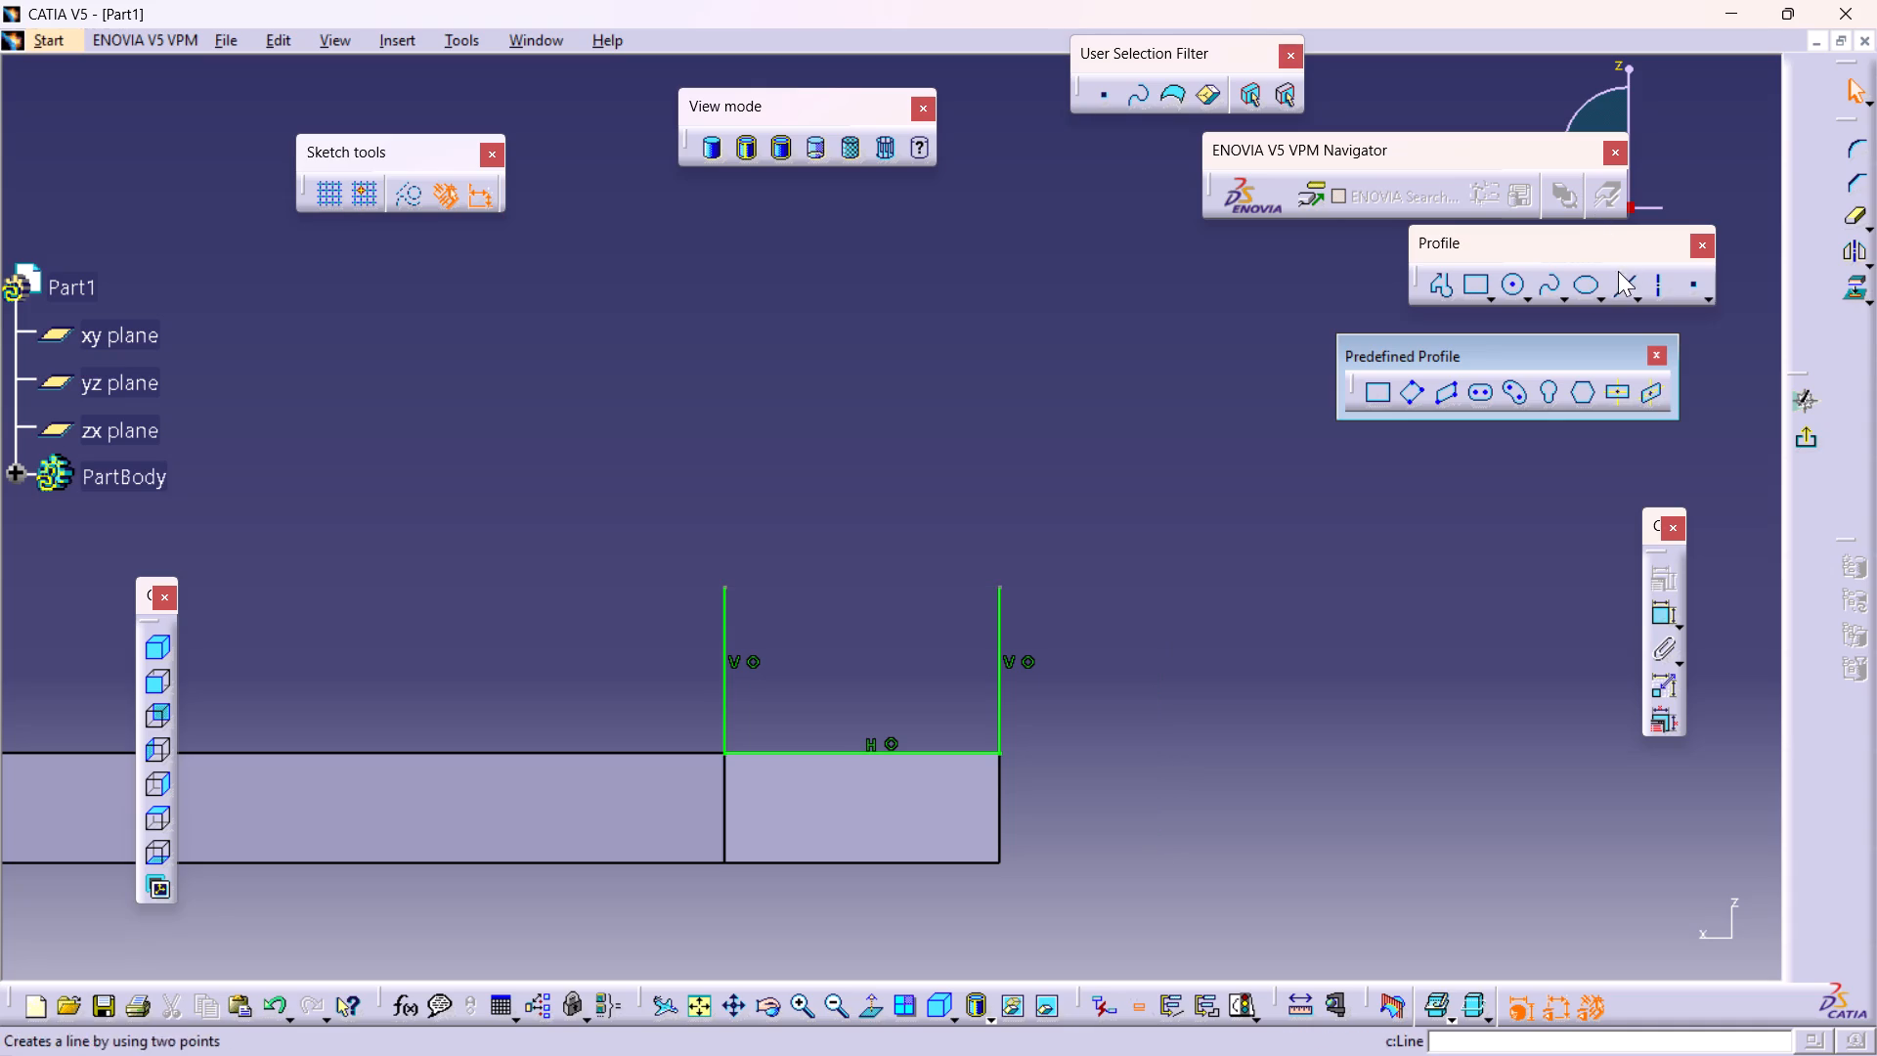
# Sketch an upper semicircular arc of about 12 mm radius across the profile's open top, centred between the two vertical sides.
pyautogui.click(1524, 296)
pyautogui.moveTo(1523, 320); pyautogui.dragTo(1450, 317)
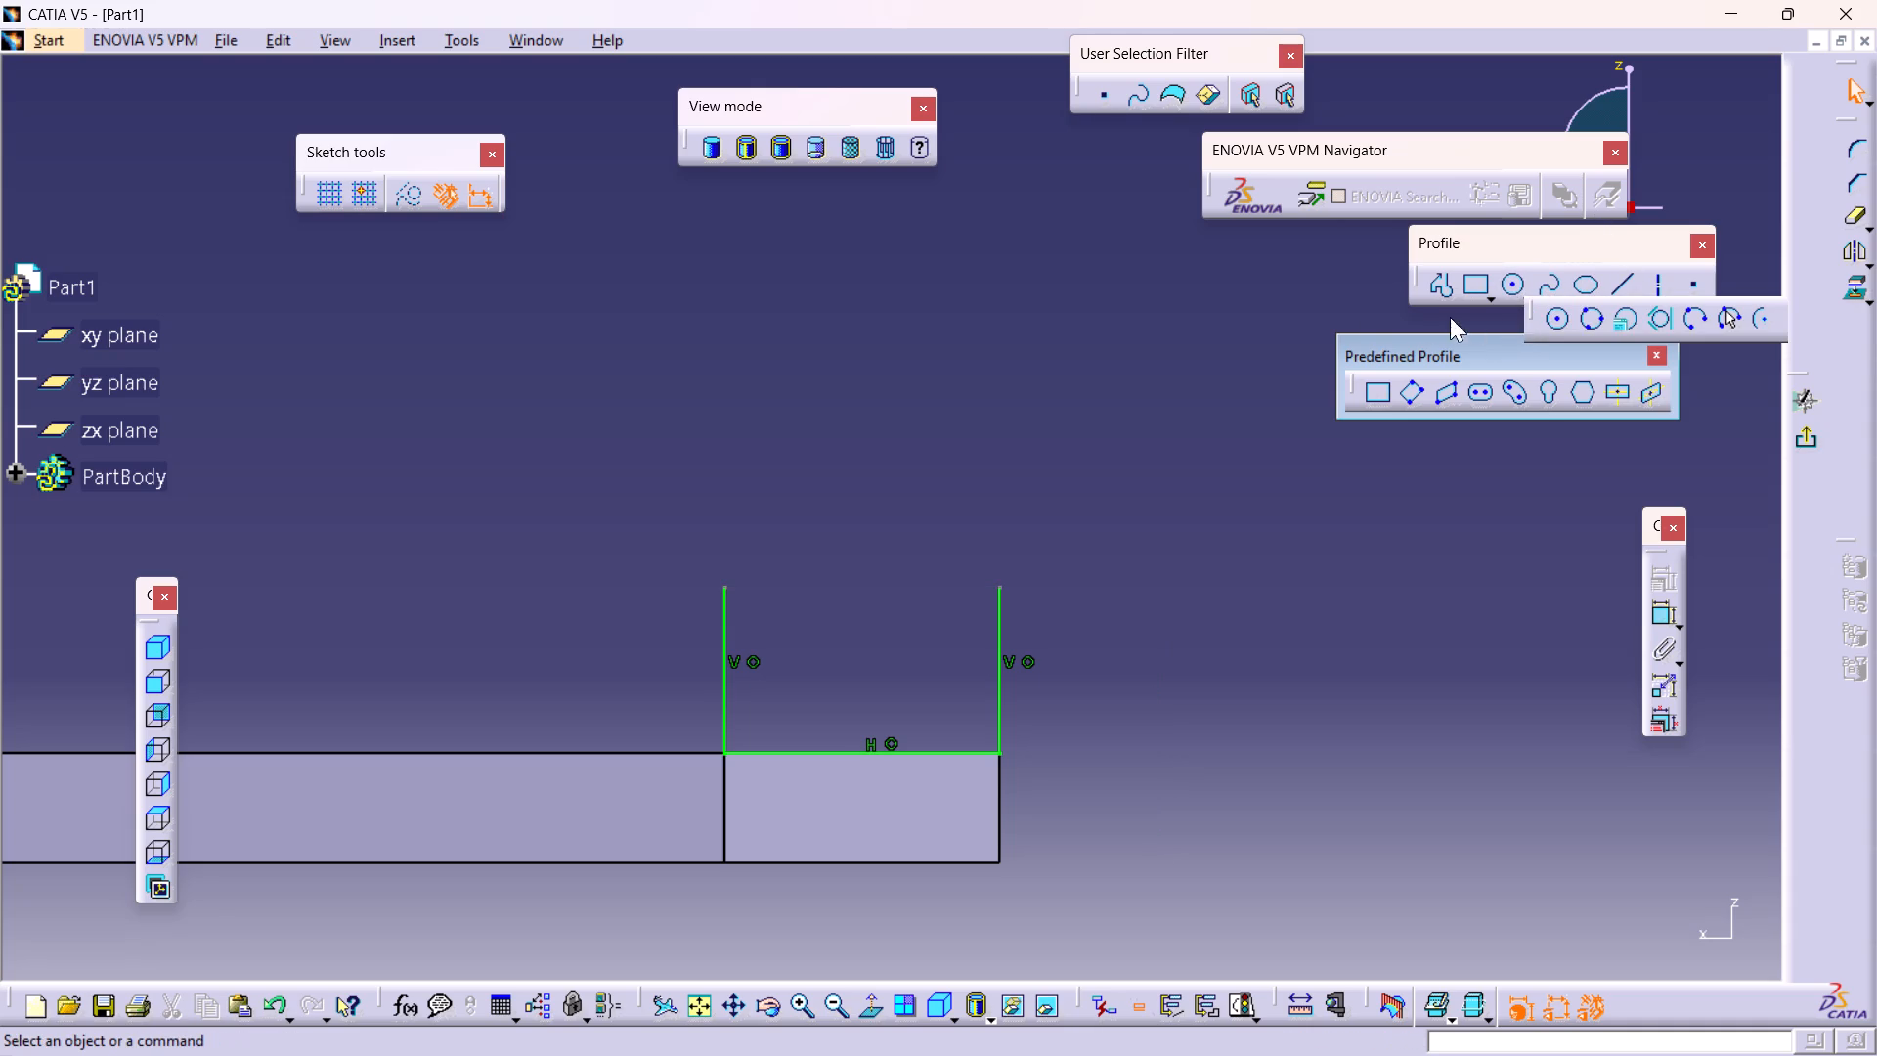
pyautogui.moveTo(1450, 317); pyautogui.dragTo(1285, 294)
pyautogui.click(1530, 297)
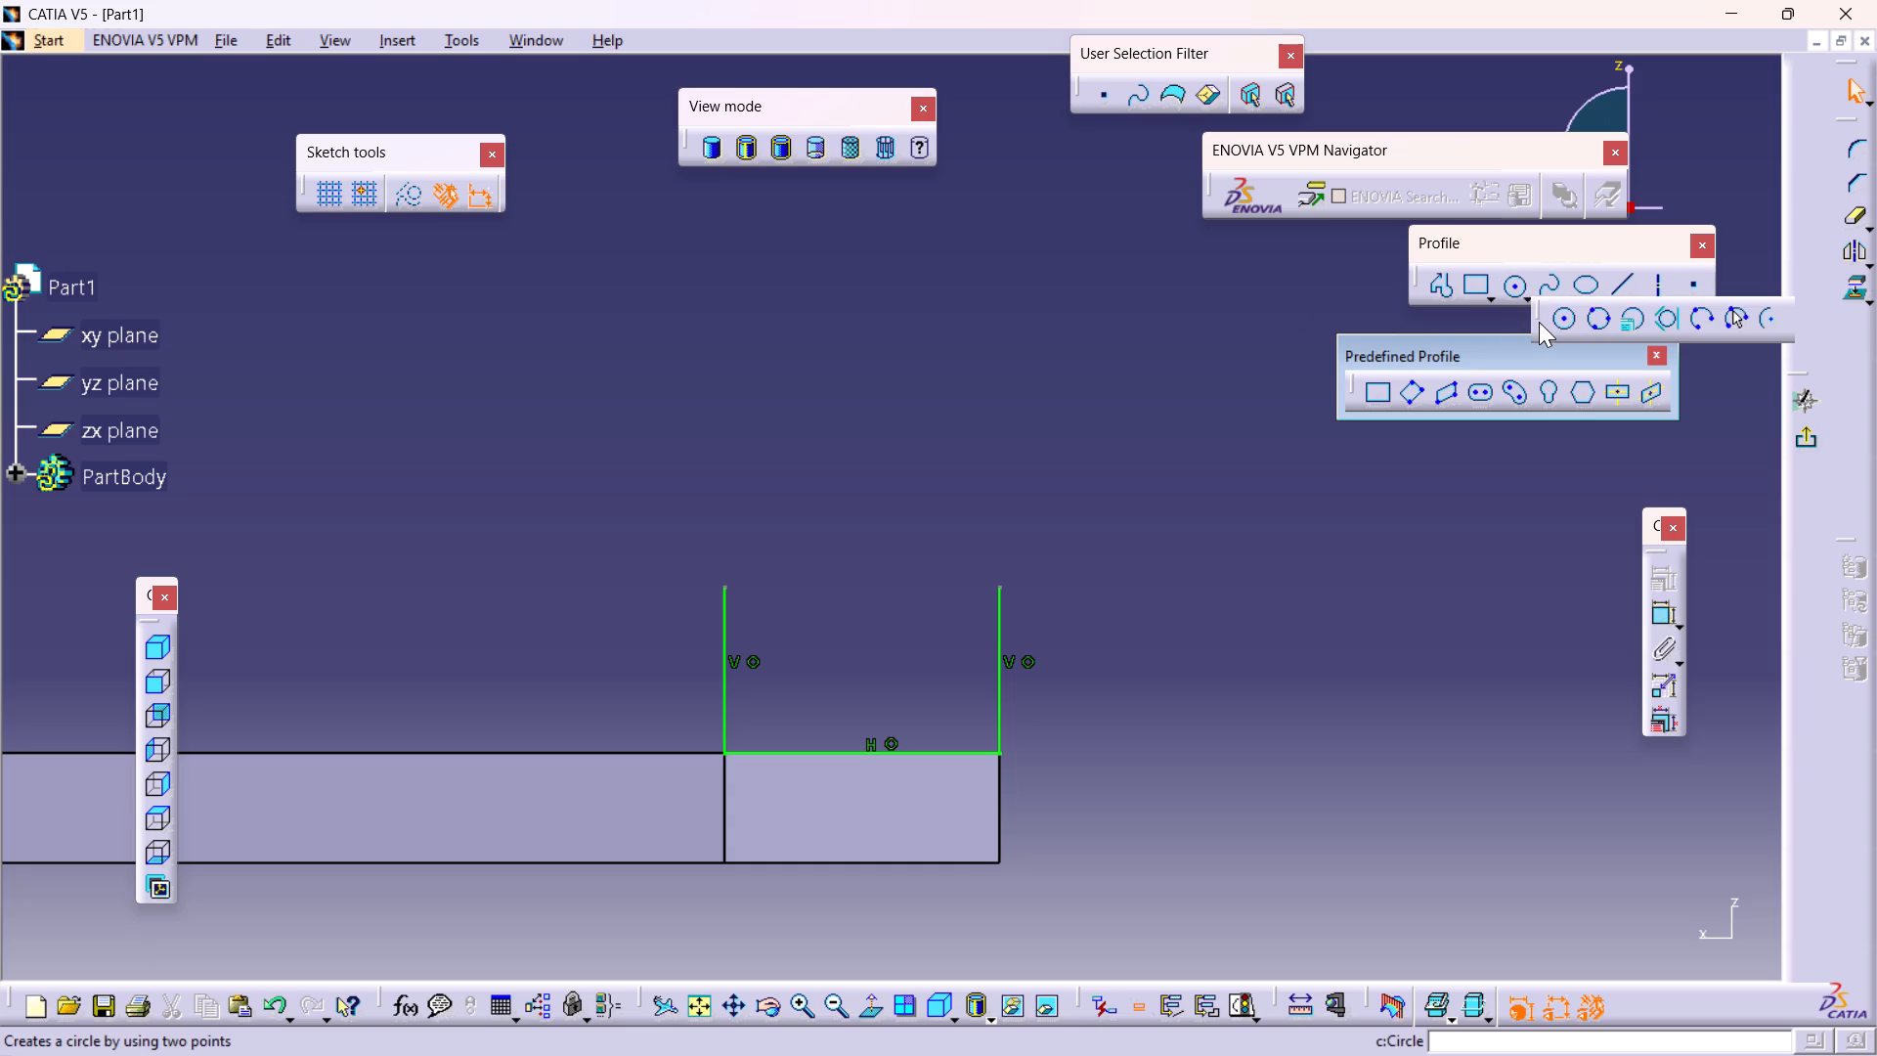
pyautogui.moveTo(1542, 323); pyautogui.dragTo(1230, 277)
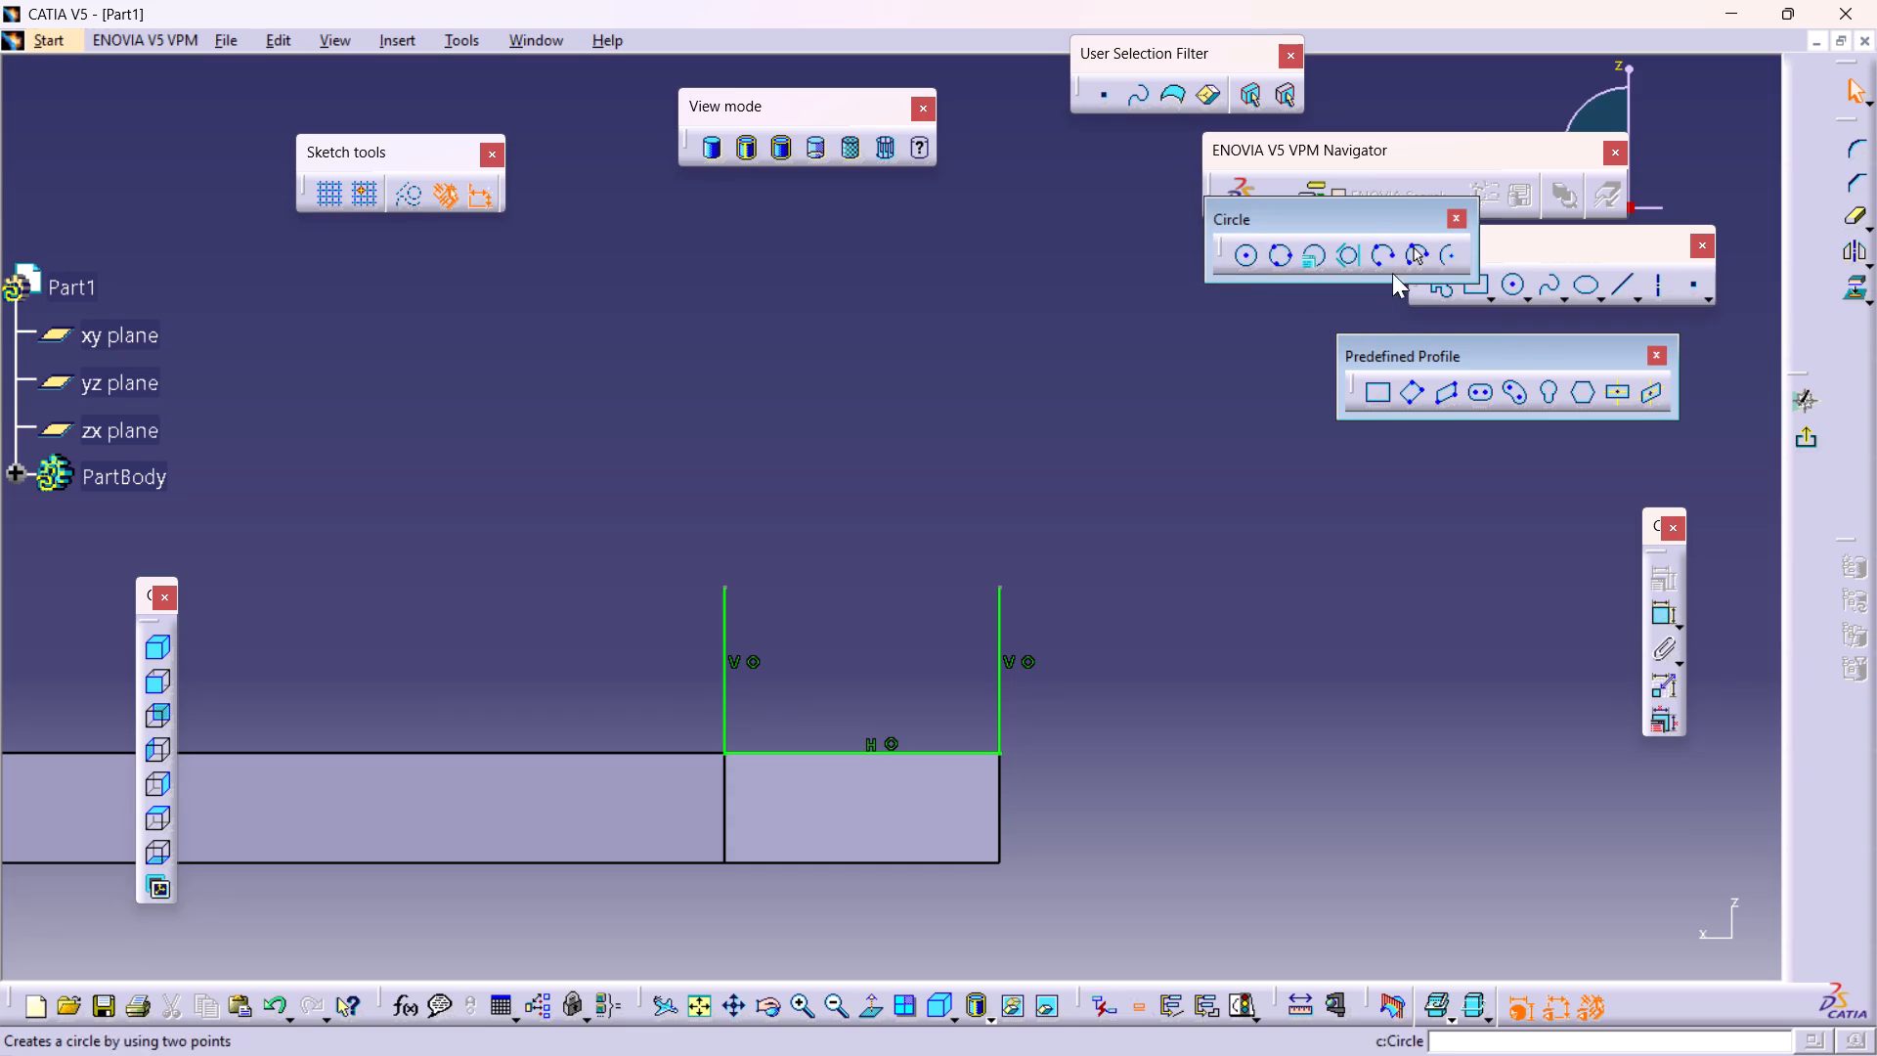
pyautogui.click(1455, 259)
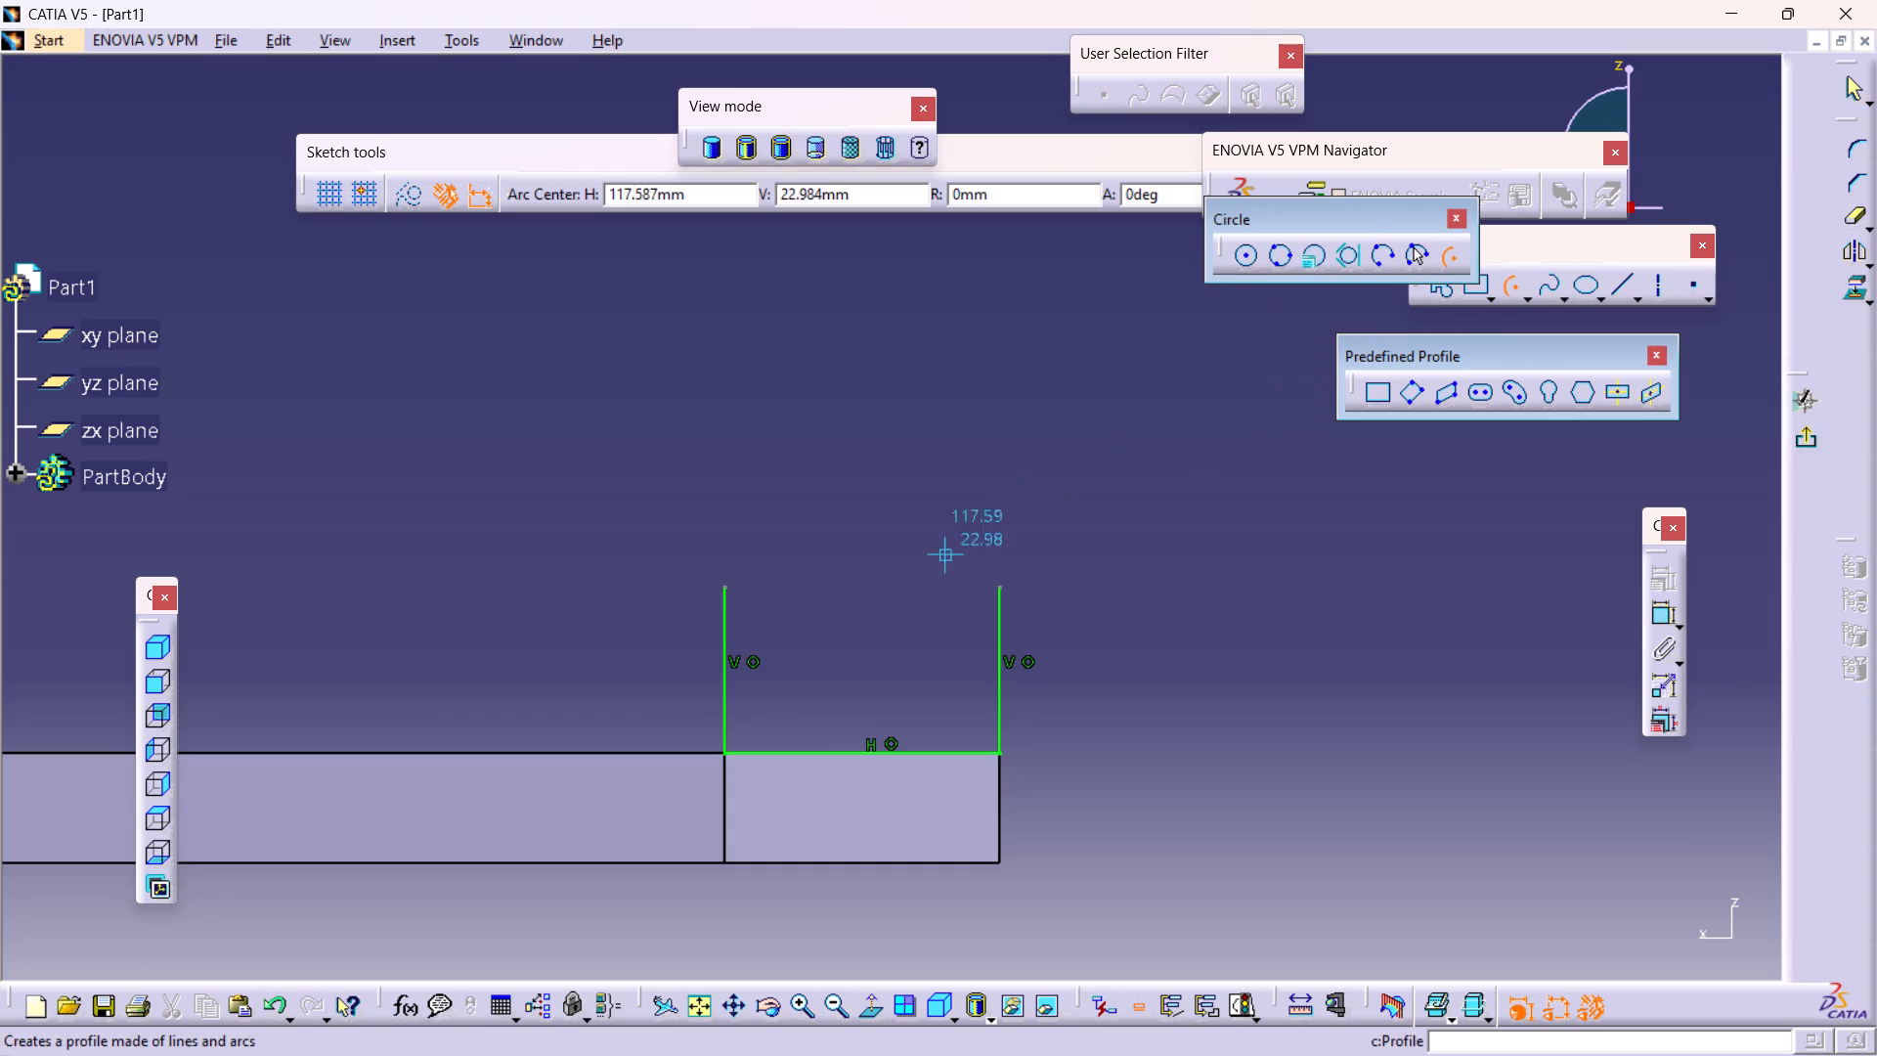
pyautogui.click(856, 590)
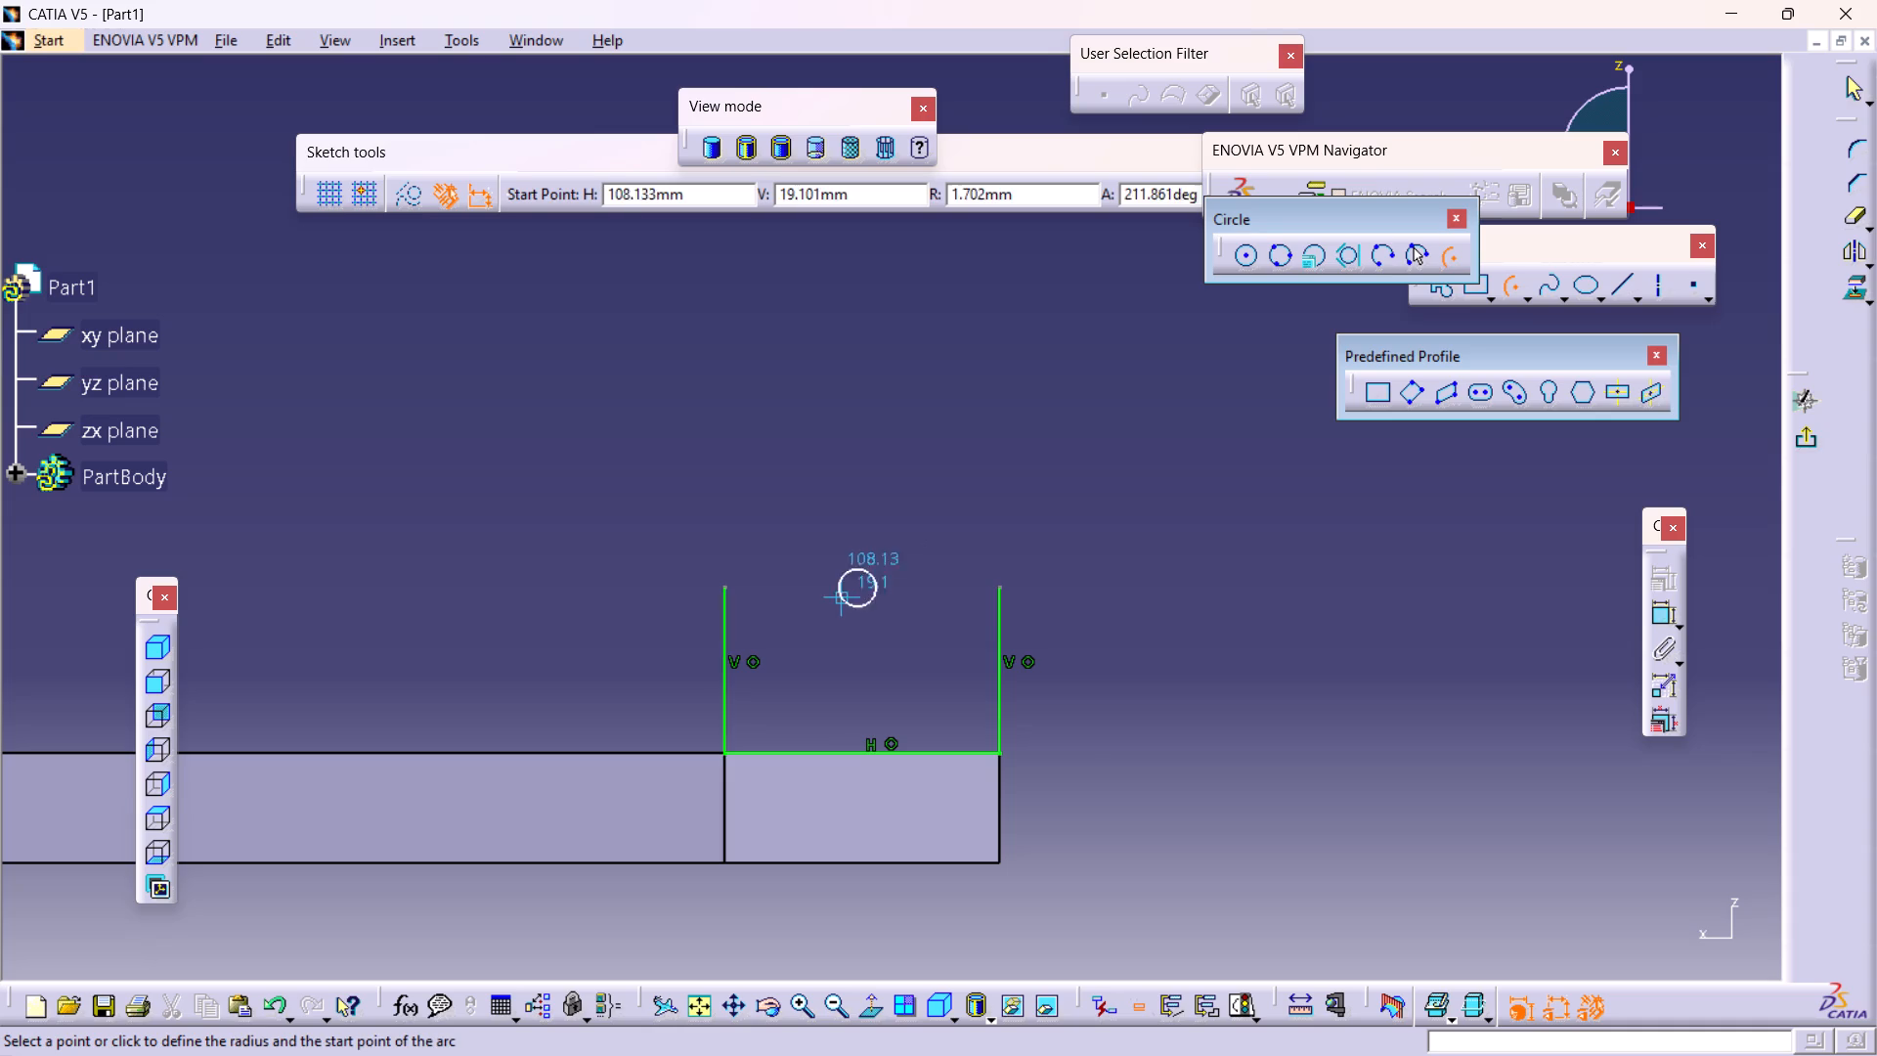
pyautogui.click(723, 579)
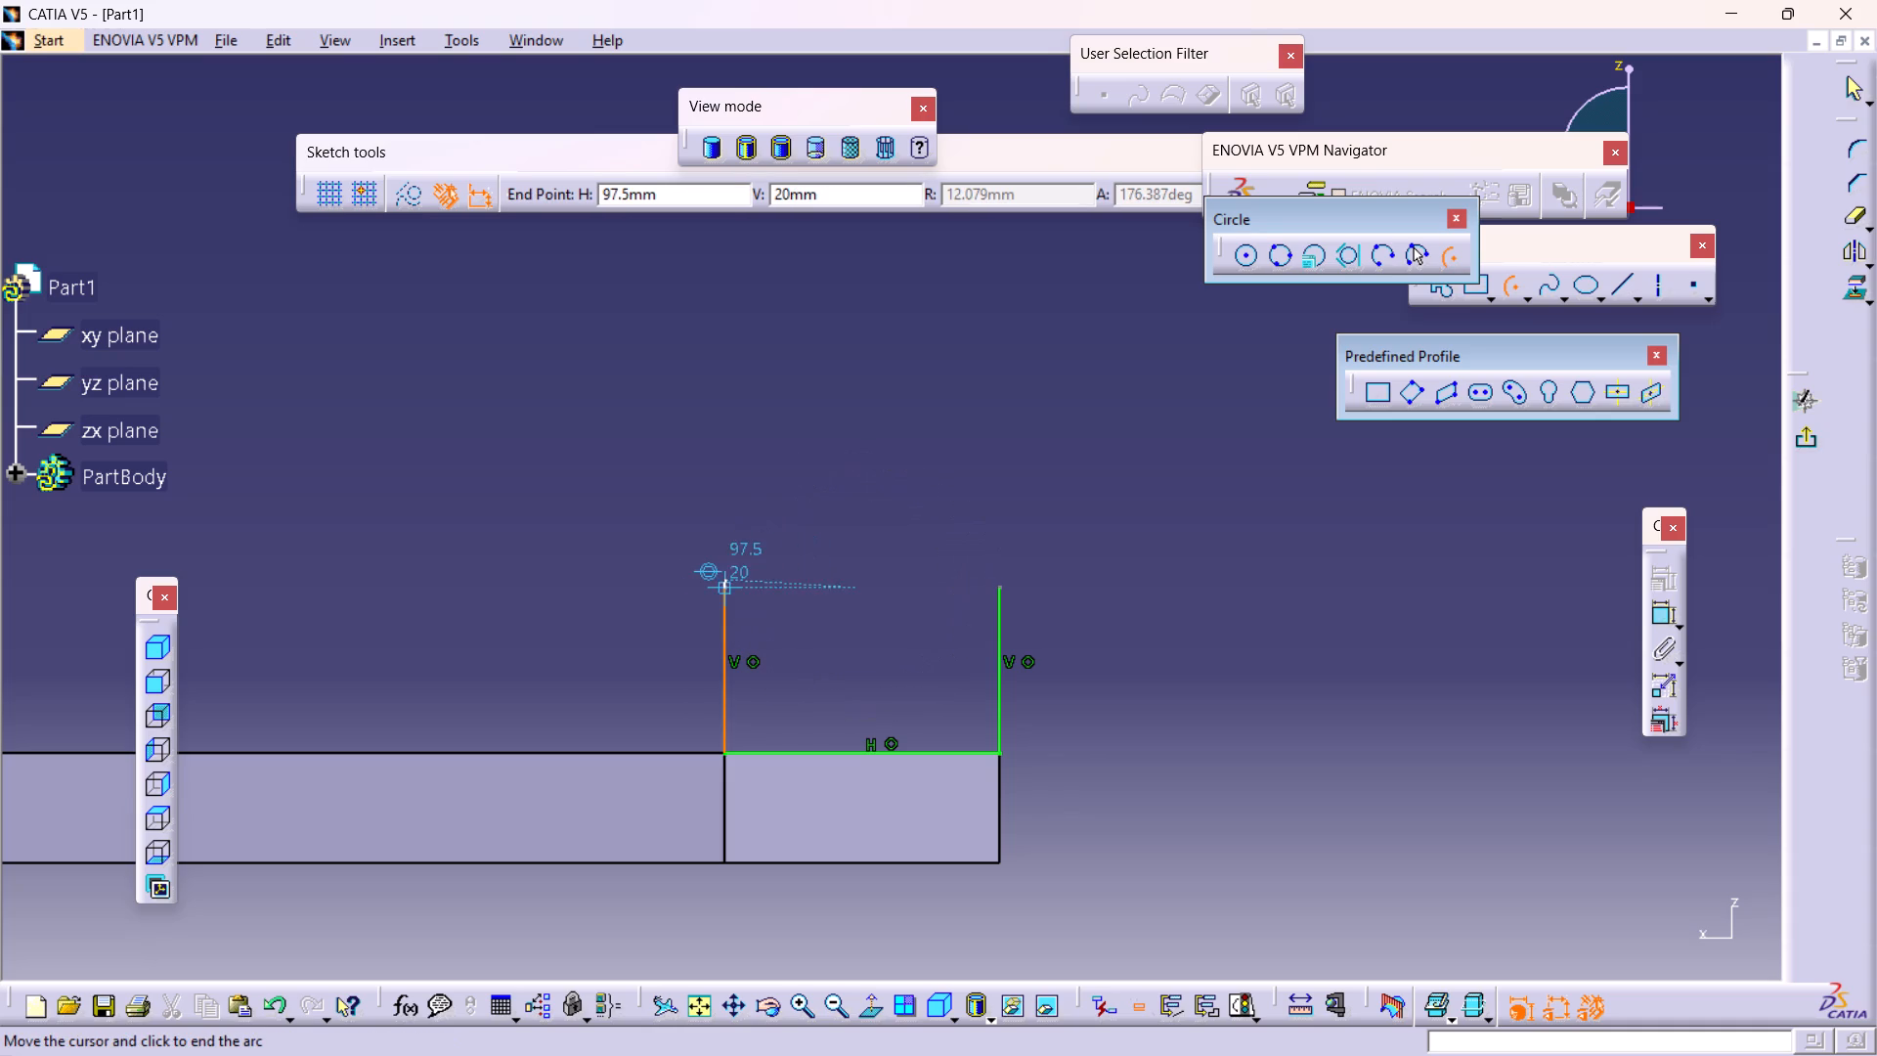
pyautogui.click(1022, 572)
pyautogui.click(1043, 623)
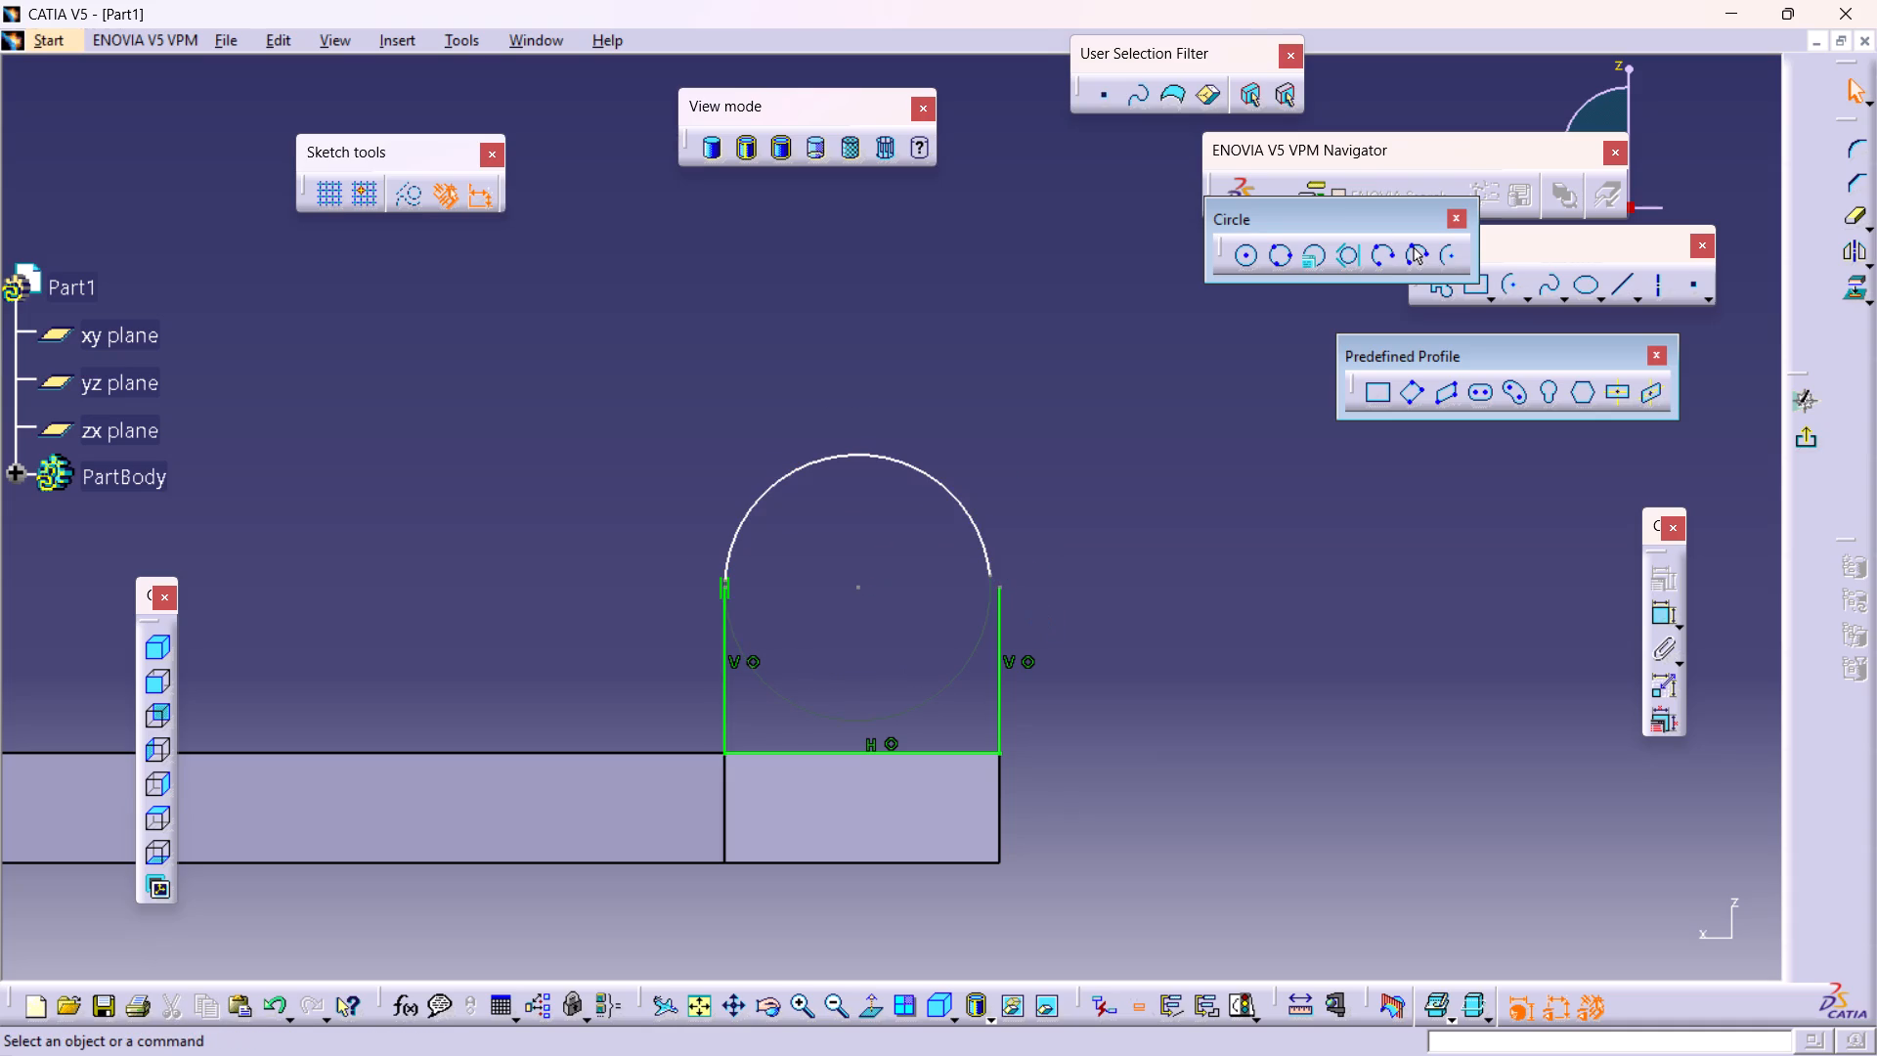
# Apply a Coincidence constraint between the arc's inner endpoint and the top endpoint of the inner vertical side.
pyautogui.doubleClick(1667, 622)
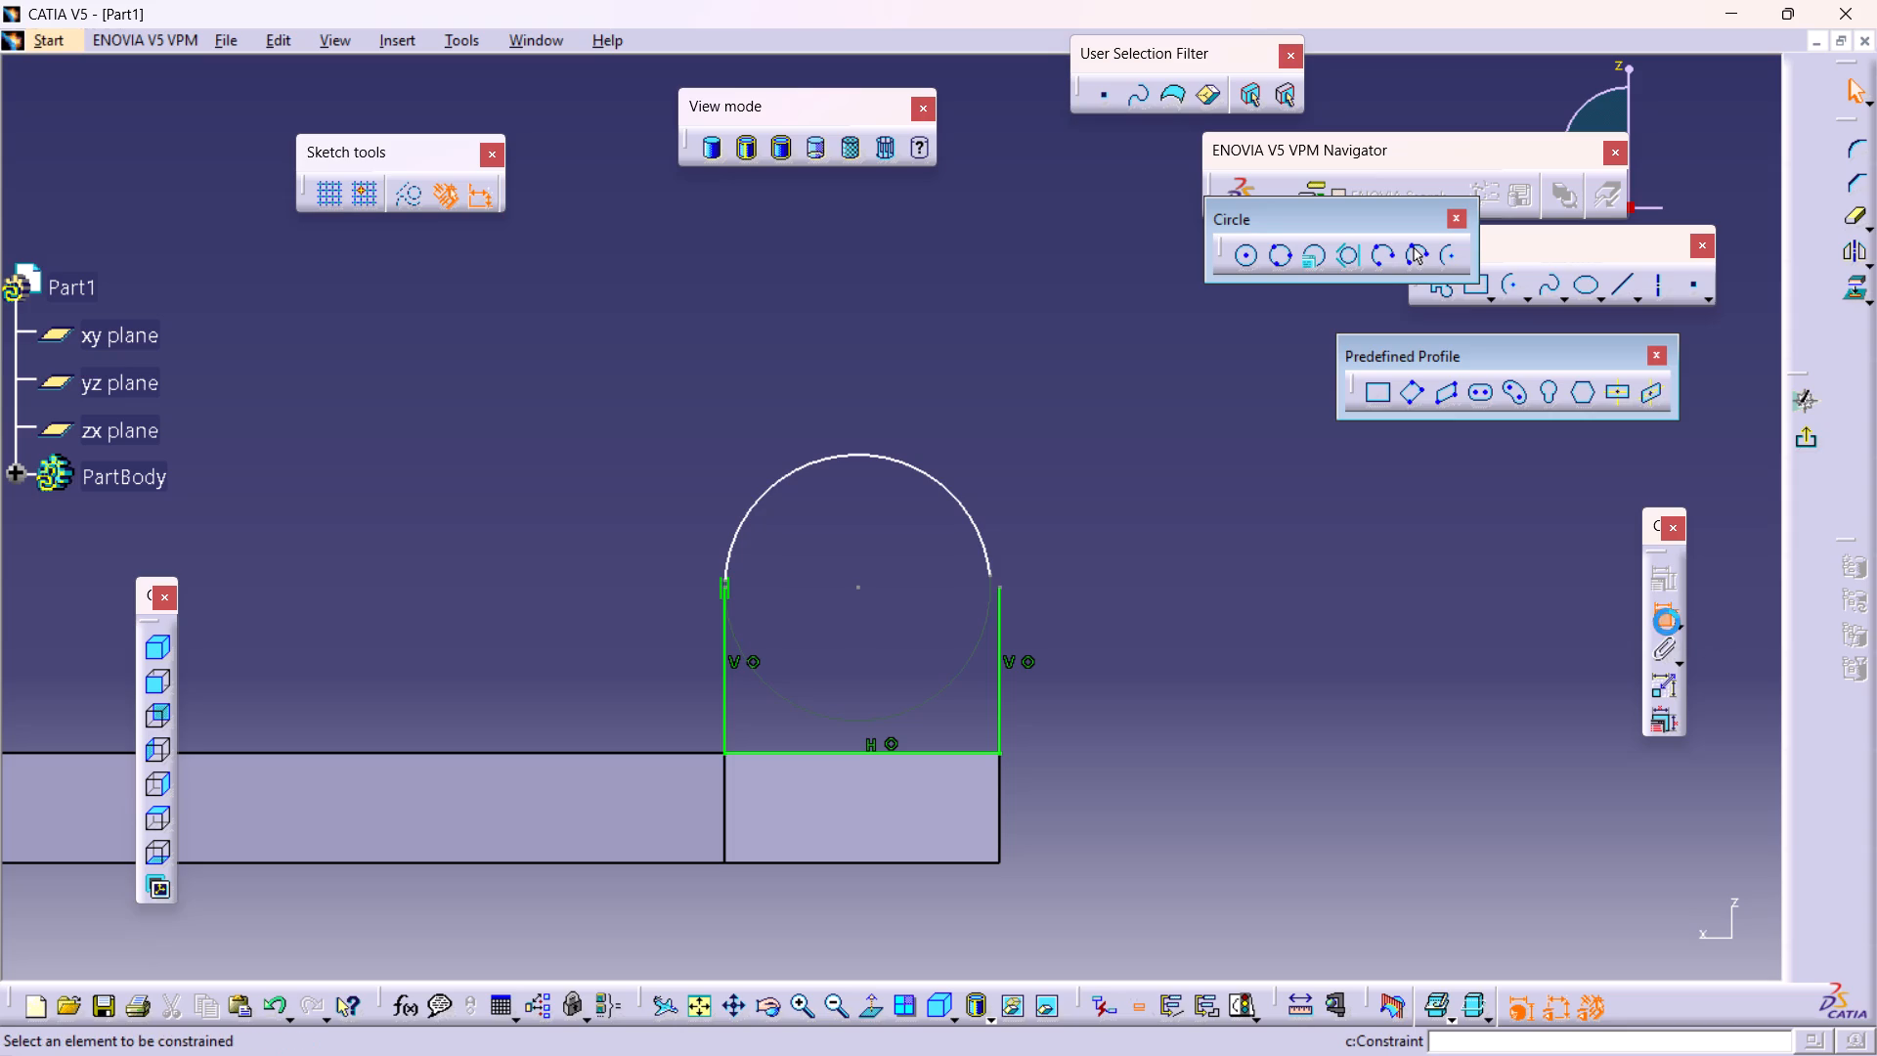
pyautogui.moveTo(1019, 639); pyautogui.dragTo(1027, 416, button='middle')
pyautogui.click(1019, 639)
pyautogui.moveTo(947, 567); pyautogui.dragTo(956, 539, button='middle')
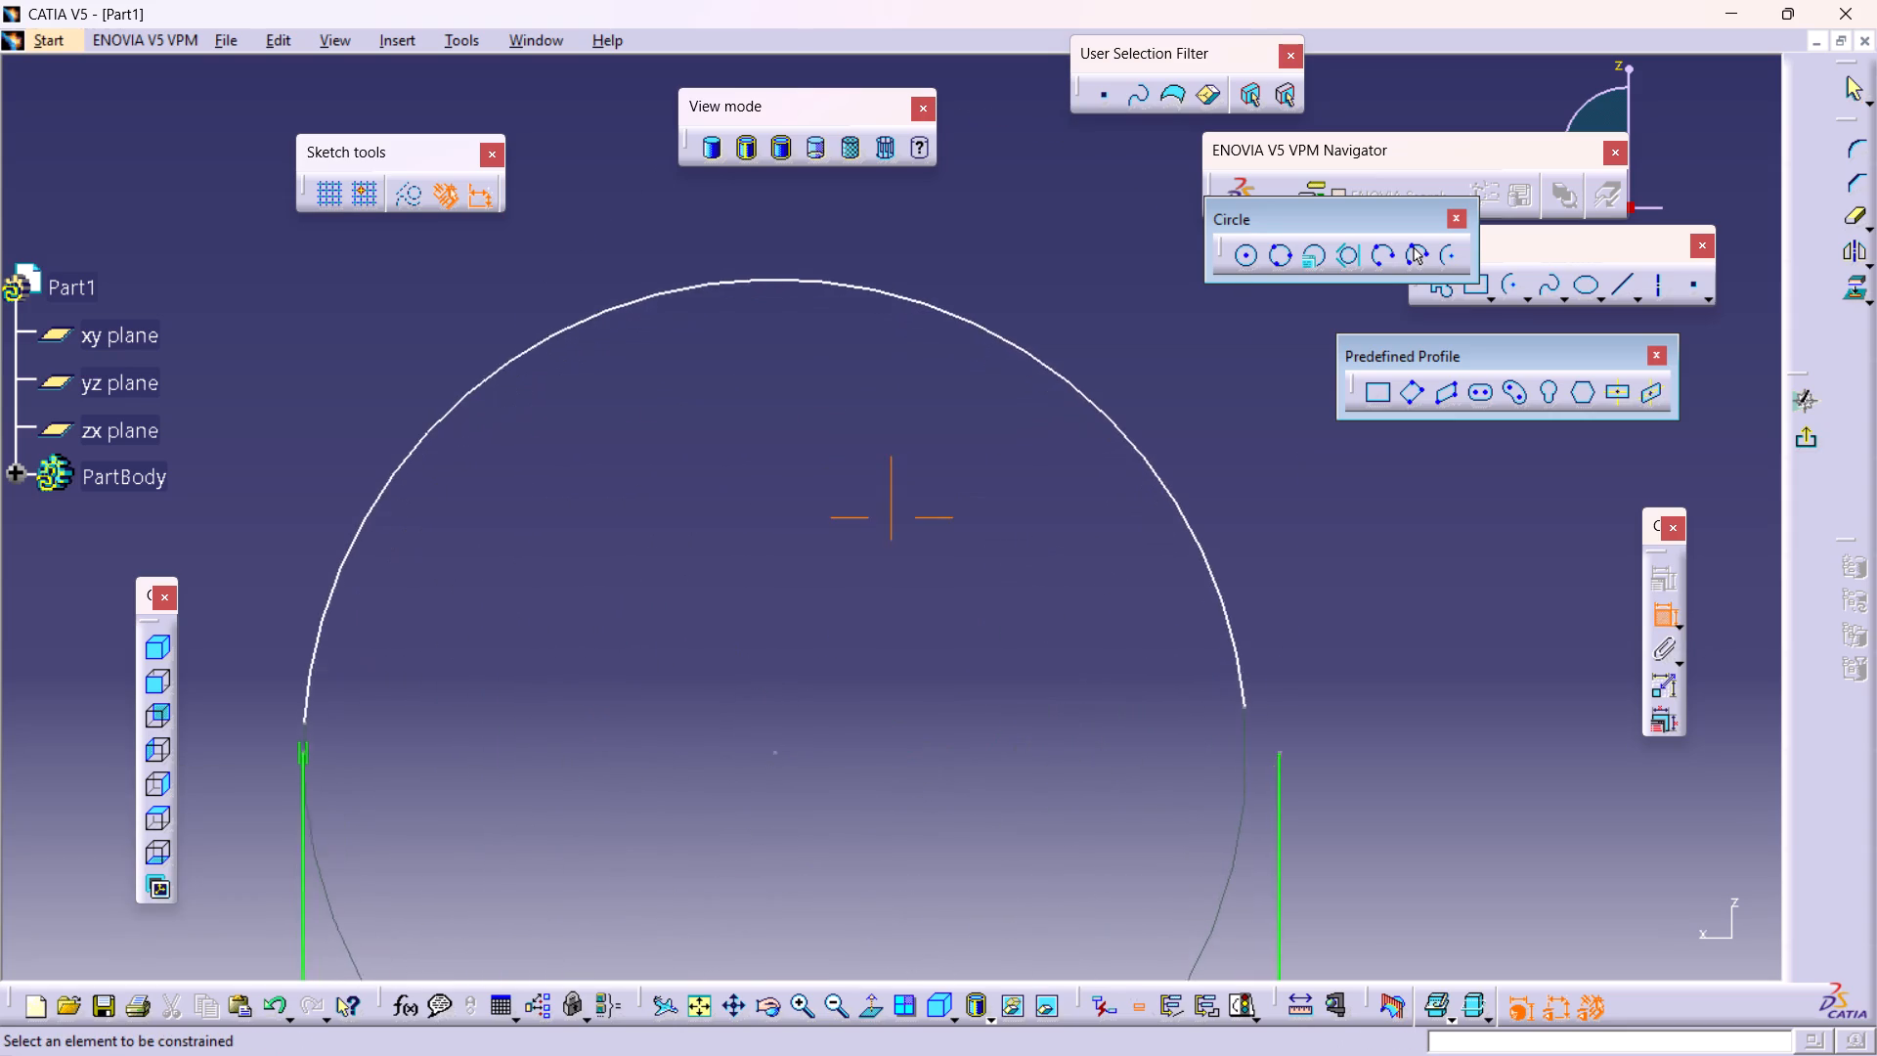
pyautogui.moveTo(956, 539); pyautogui.dragTo(1049, 367, button='middle')
pyautogui.scroll(-1, 968, 498)
pyautogui.moveTo(1074, 344); pyautogui.dragTo(1068, 435, button='middle')
pyautogui.click(1074, 344)
pyautogui.moveTo(873, 576); pyautogui.dragTo(802, 498, button='middle')
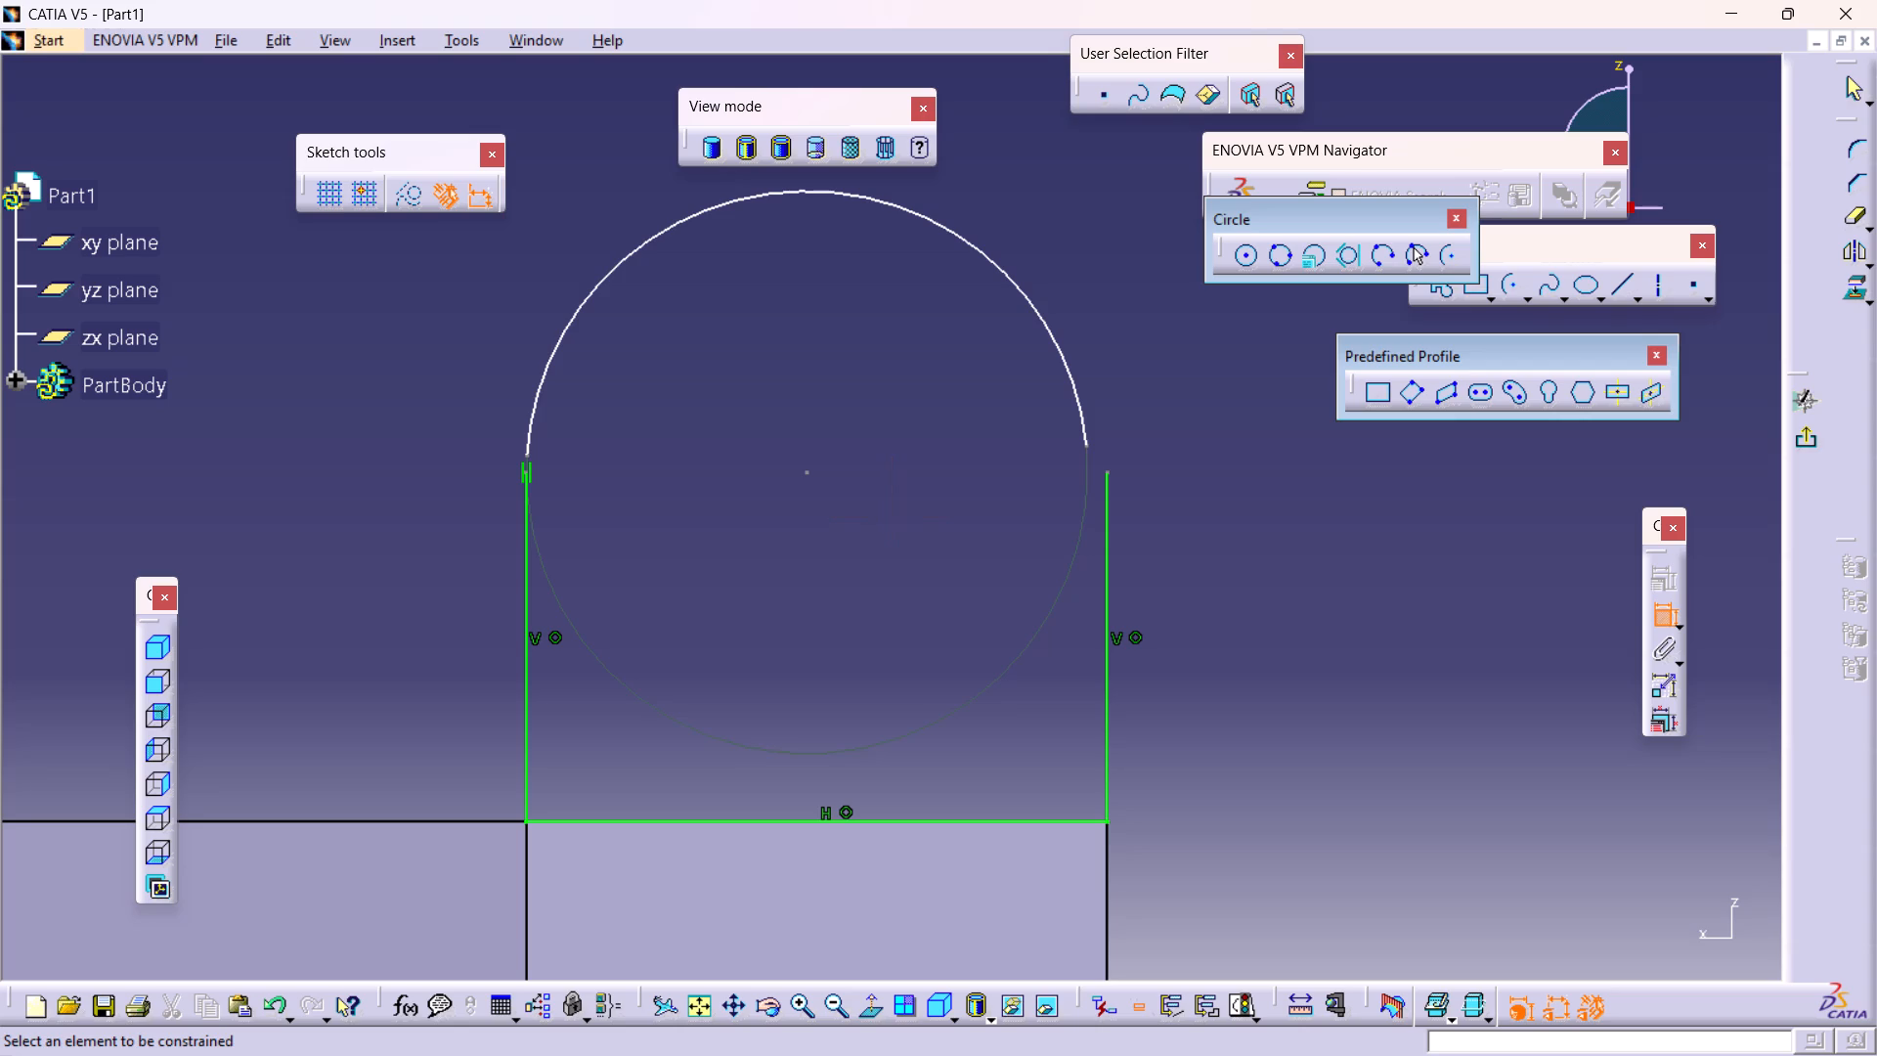
pyautogui.moveTo(641, 509); pyautogui.dragTo(661, 407, button='middle')
pyautogui.click(641, 509)
pyautogui.scroll(-1, 641, 509)
pyautogui.moveTo(624, 459); pyautogui.dragTo(1004, 682, button='middle')
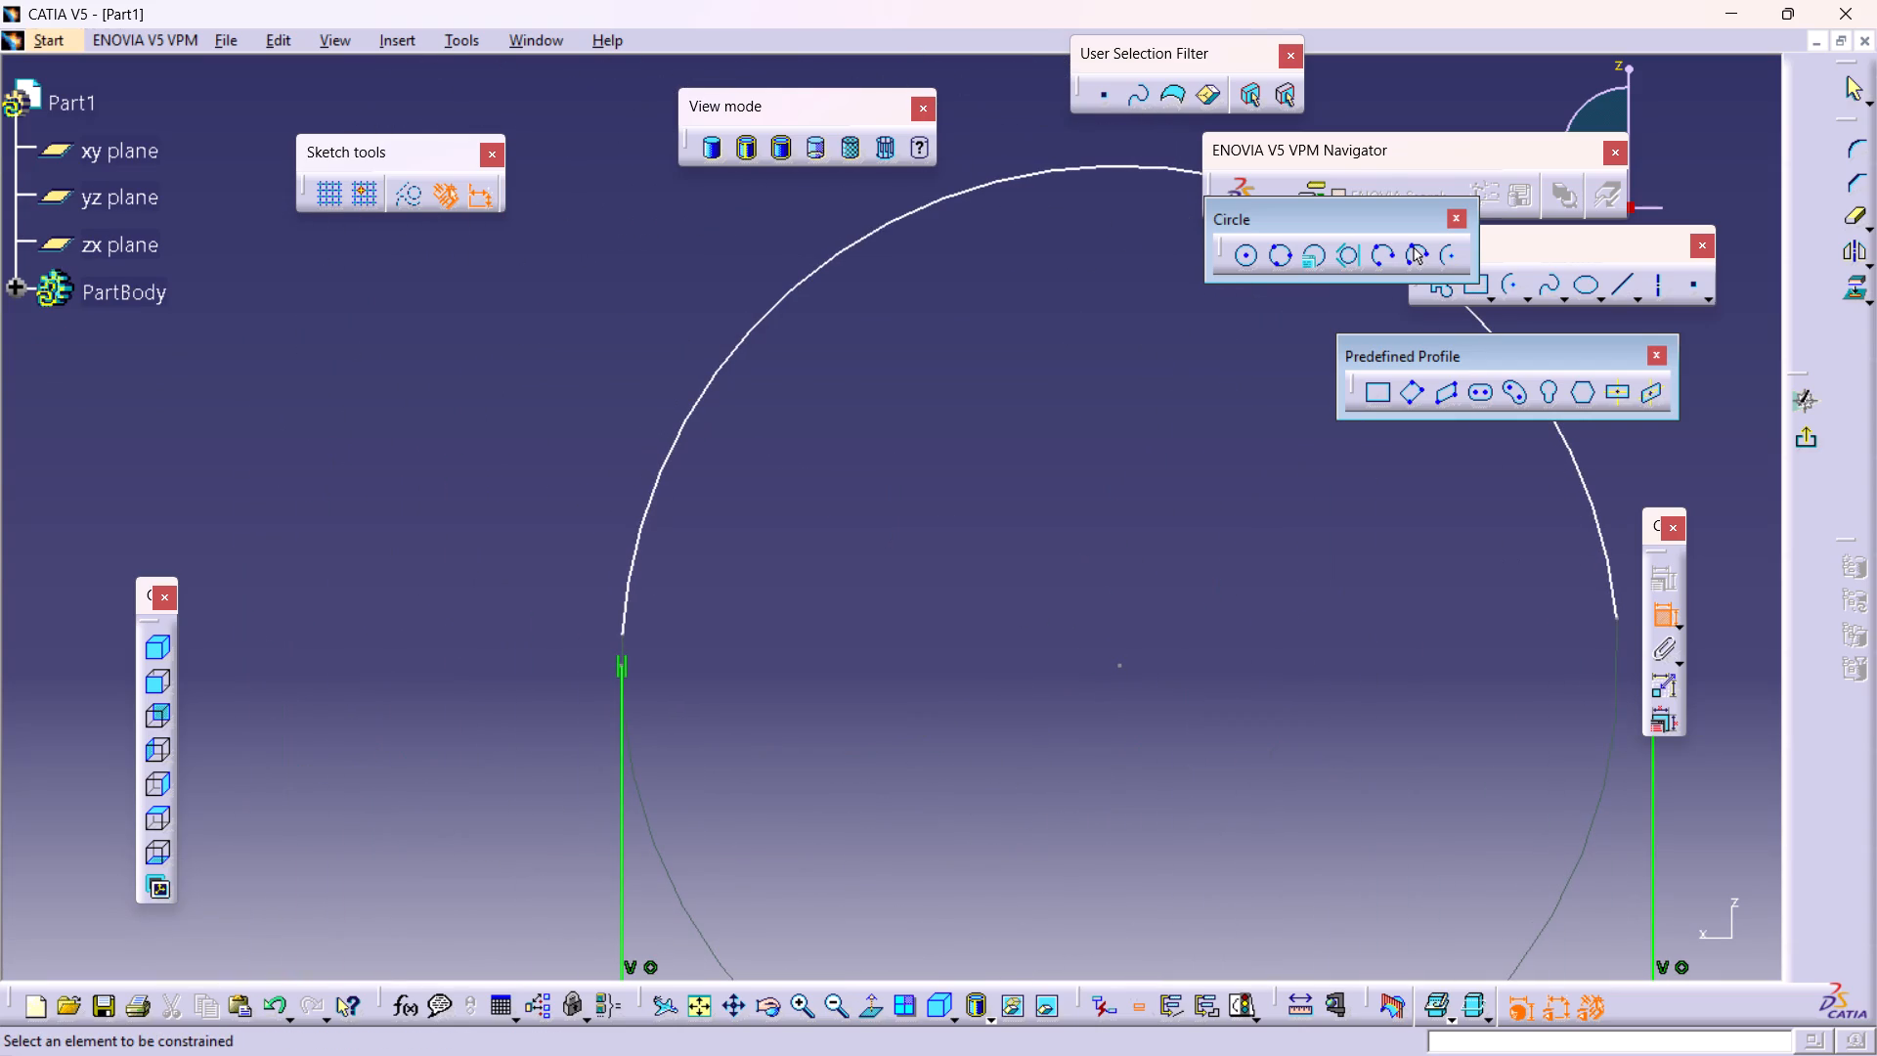
pyautogui.click(617, 669)
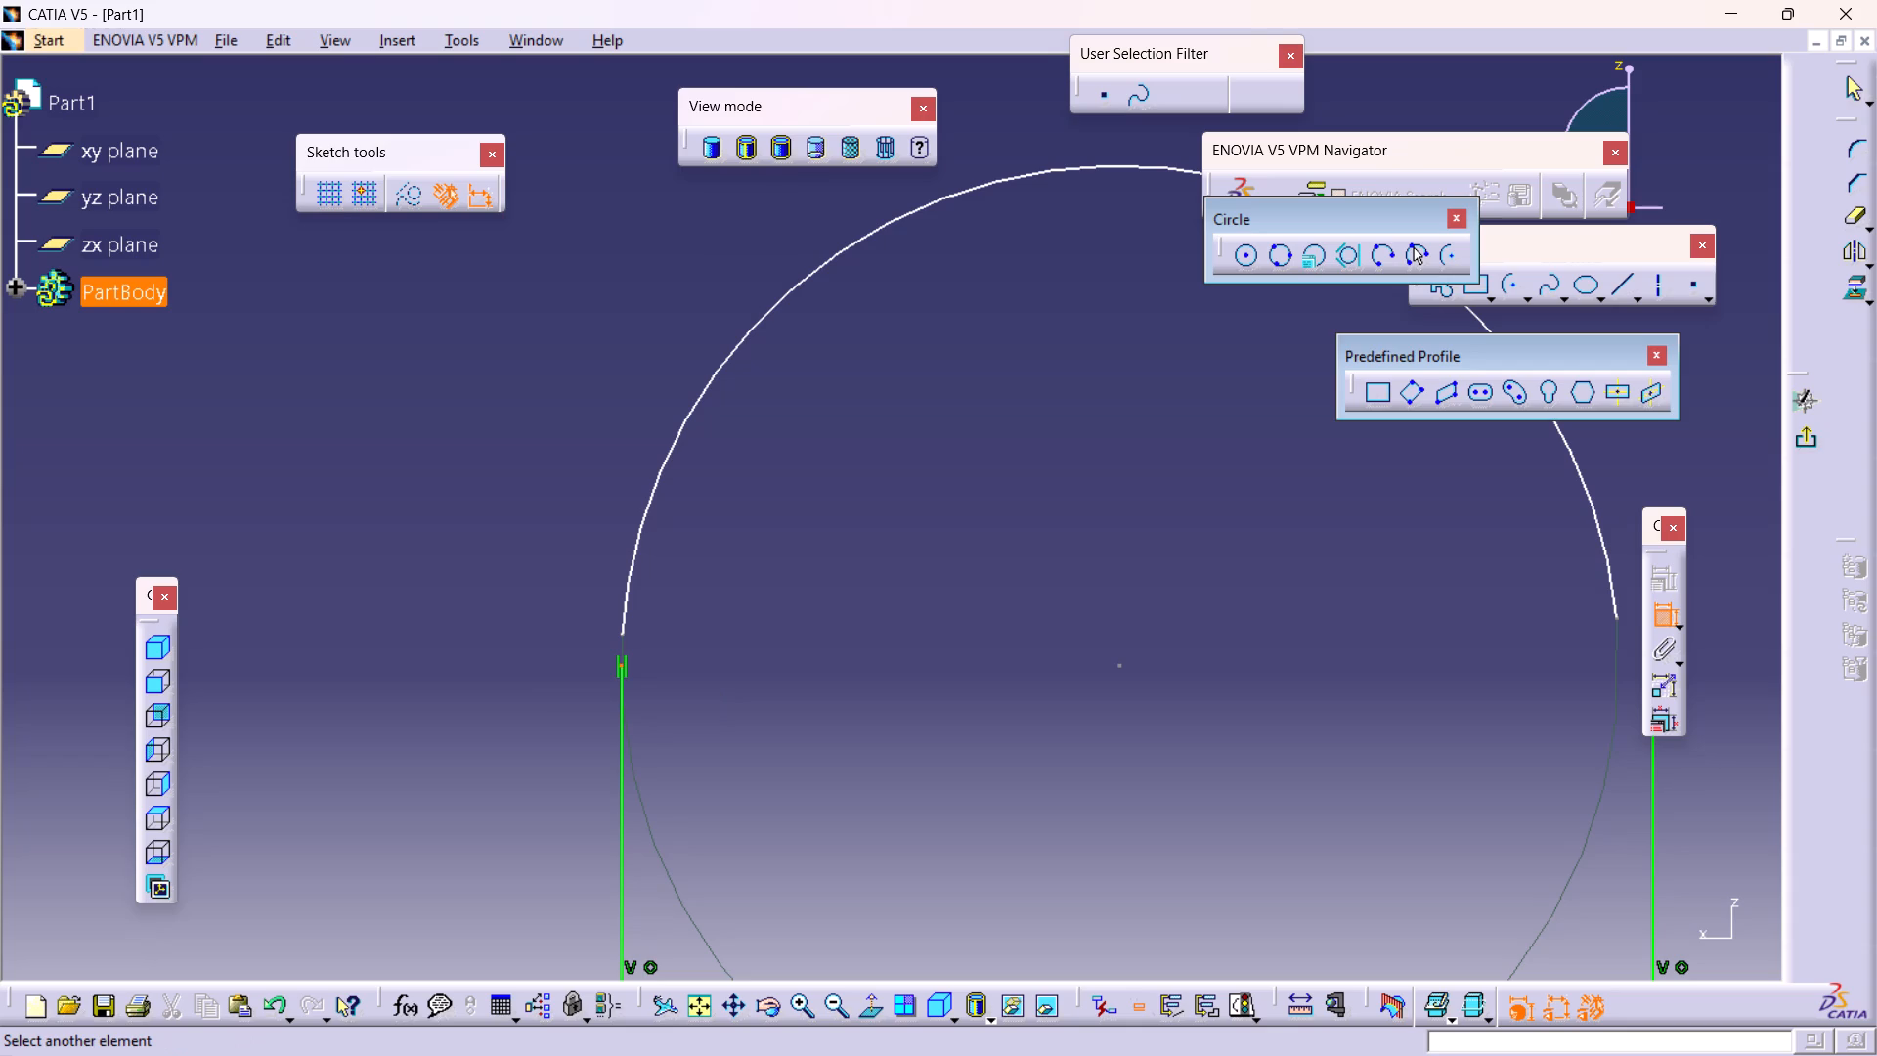
pyautogui.click(622, 628)
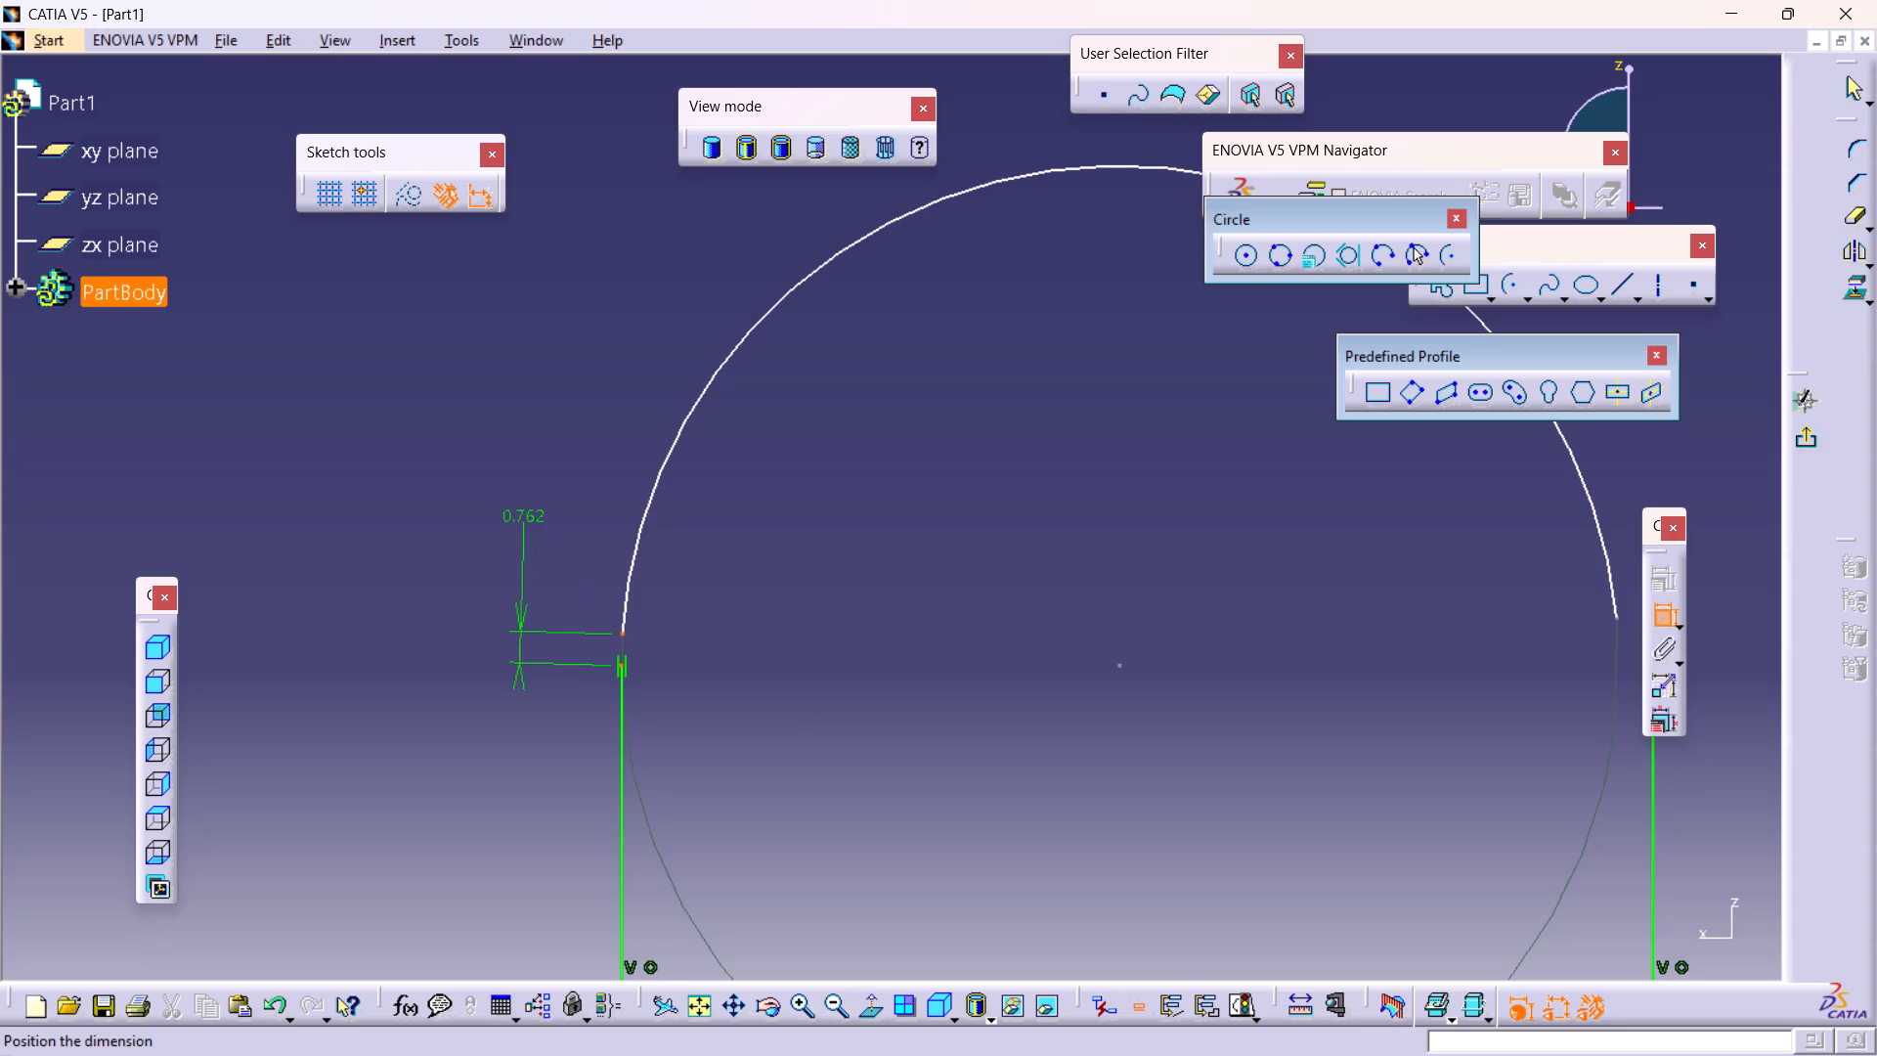
pyautogui.rightClick(522, 513)
pyautogui.click(597, 688)
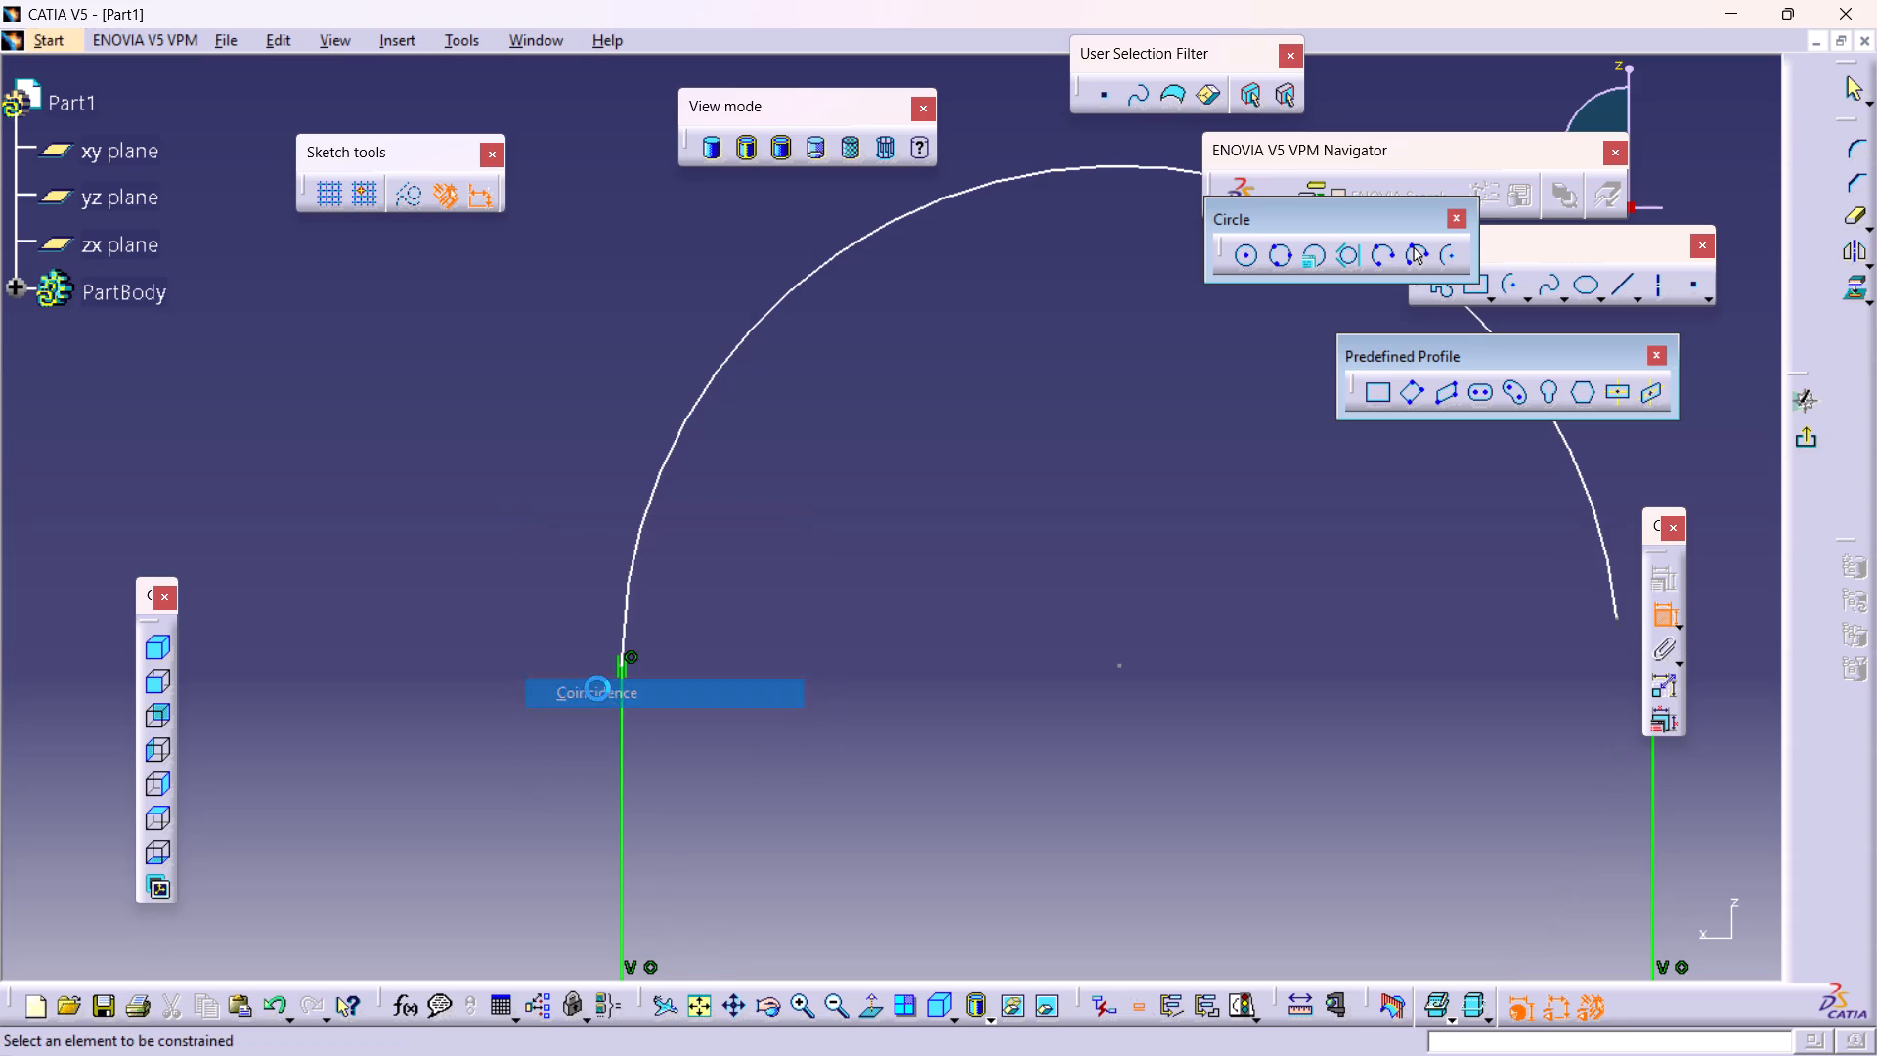
# Apply a Coincidence constraint between the arc's outer endpoint and the top endpoint of the outer vertical side.
pyautogui.moveTo(1051, 776); pyautogui.dragTo(413, 547, button='middle')
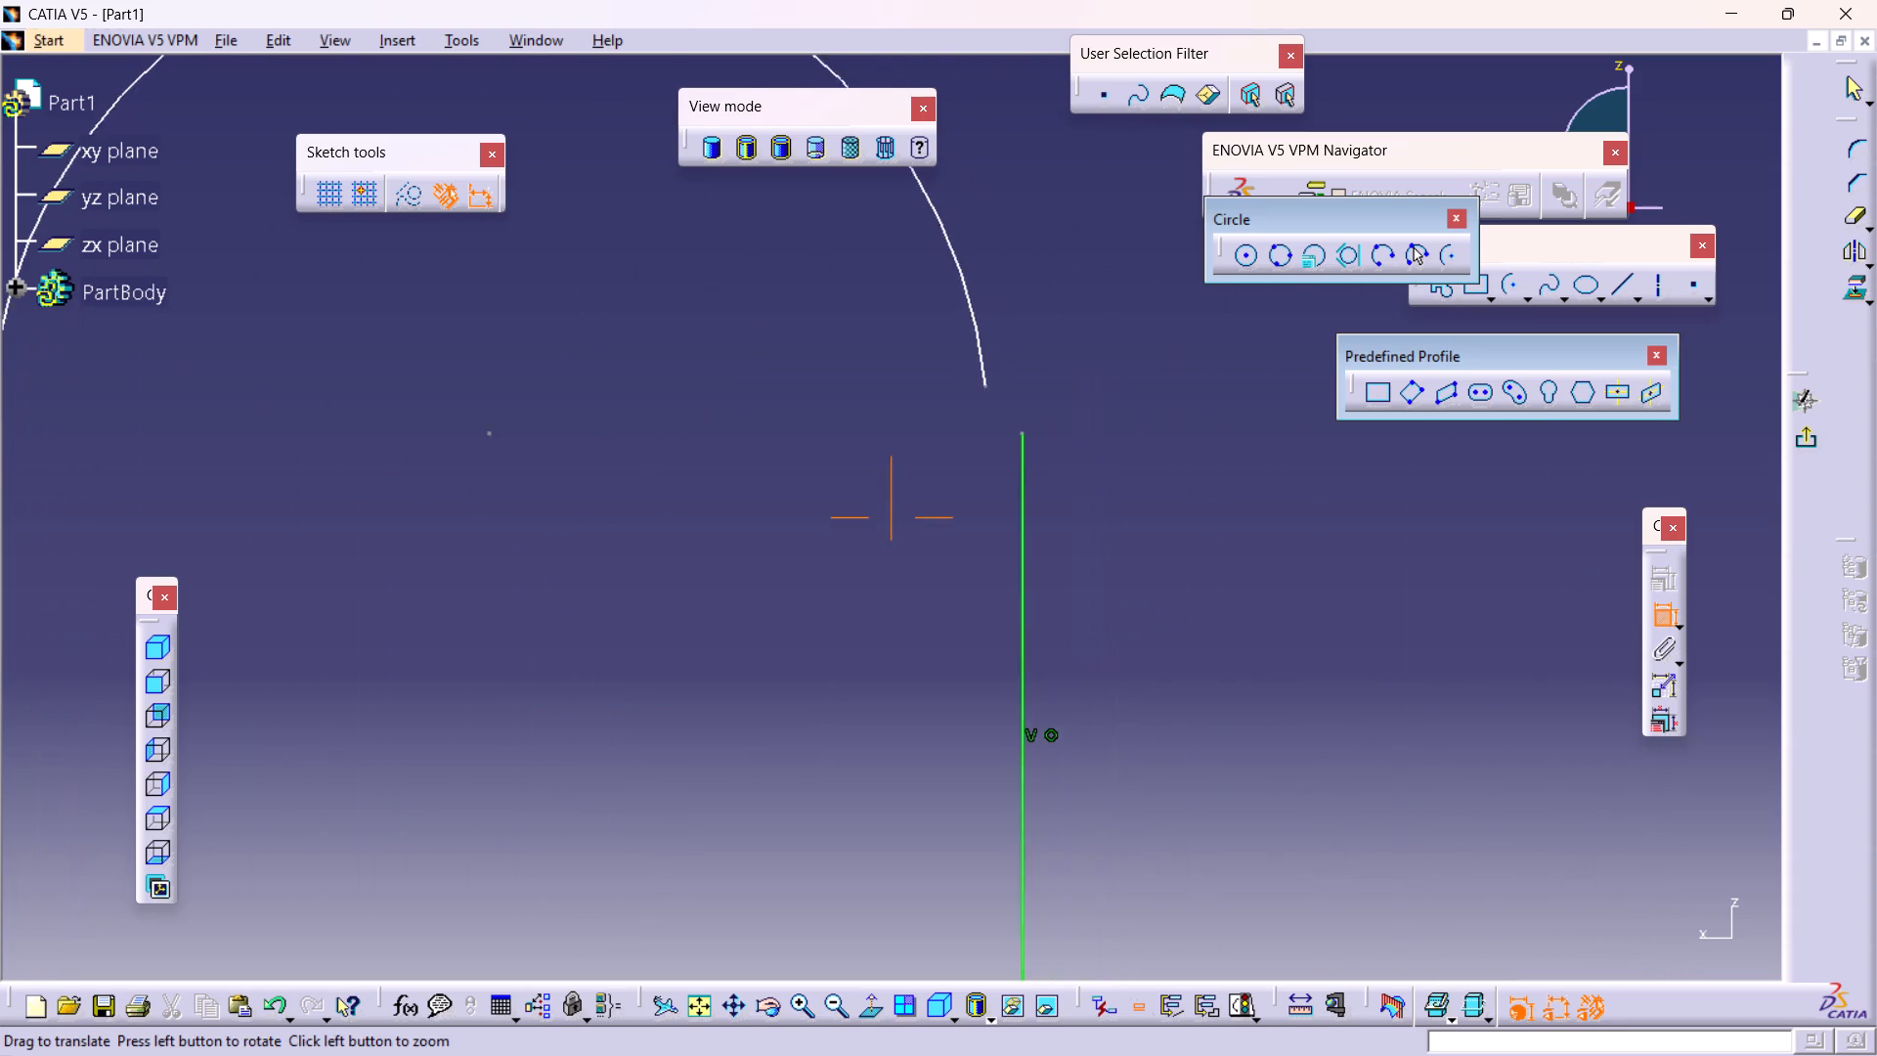
pyautogui.moveTo(413, 547); pyautogui.dragTo(405, 560, button='middle')
pyautogui.moveTo(1088, 564); pyautogui.dragTo(1090, 739, button='middle')
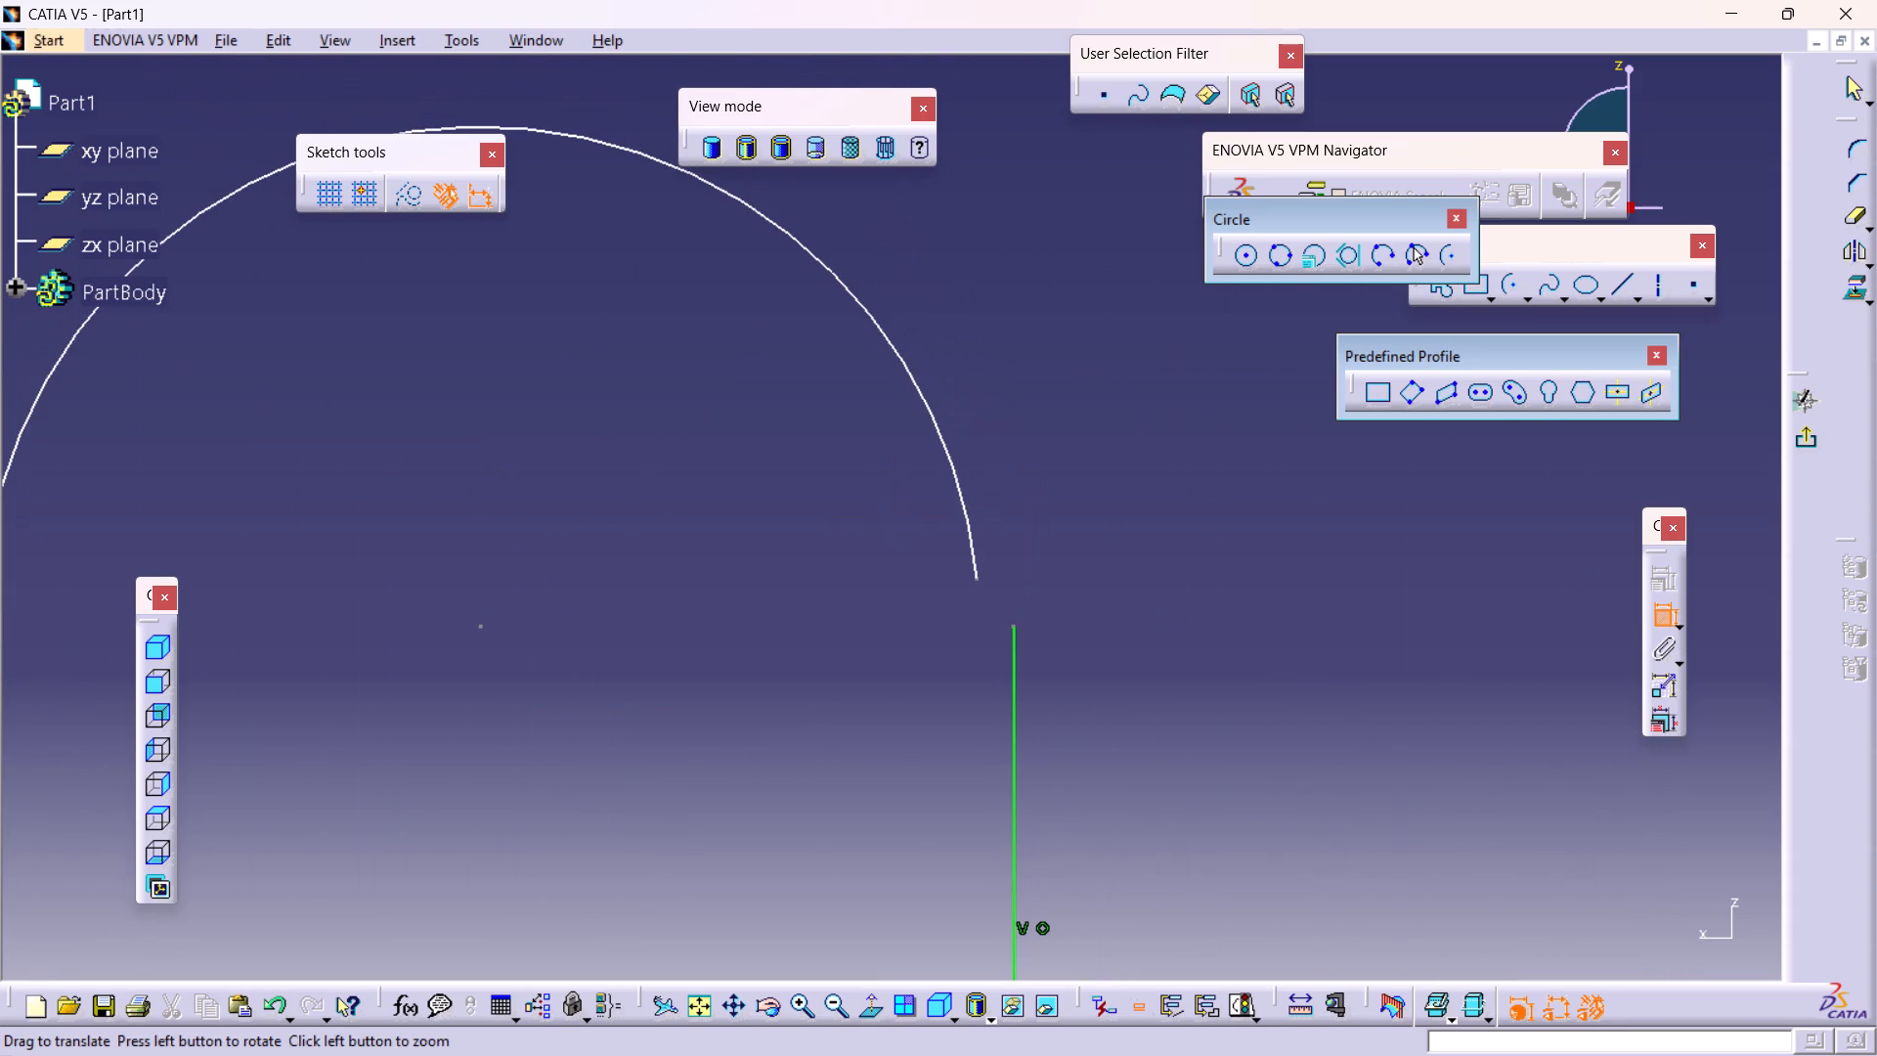
pyautogui.click(1009, 631)
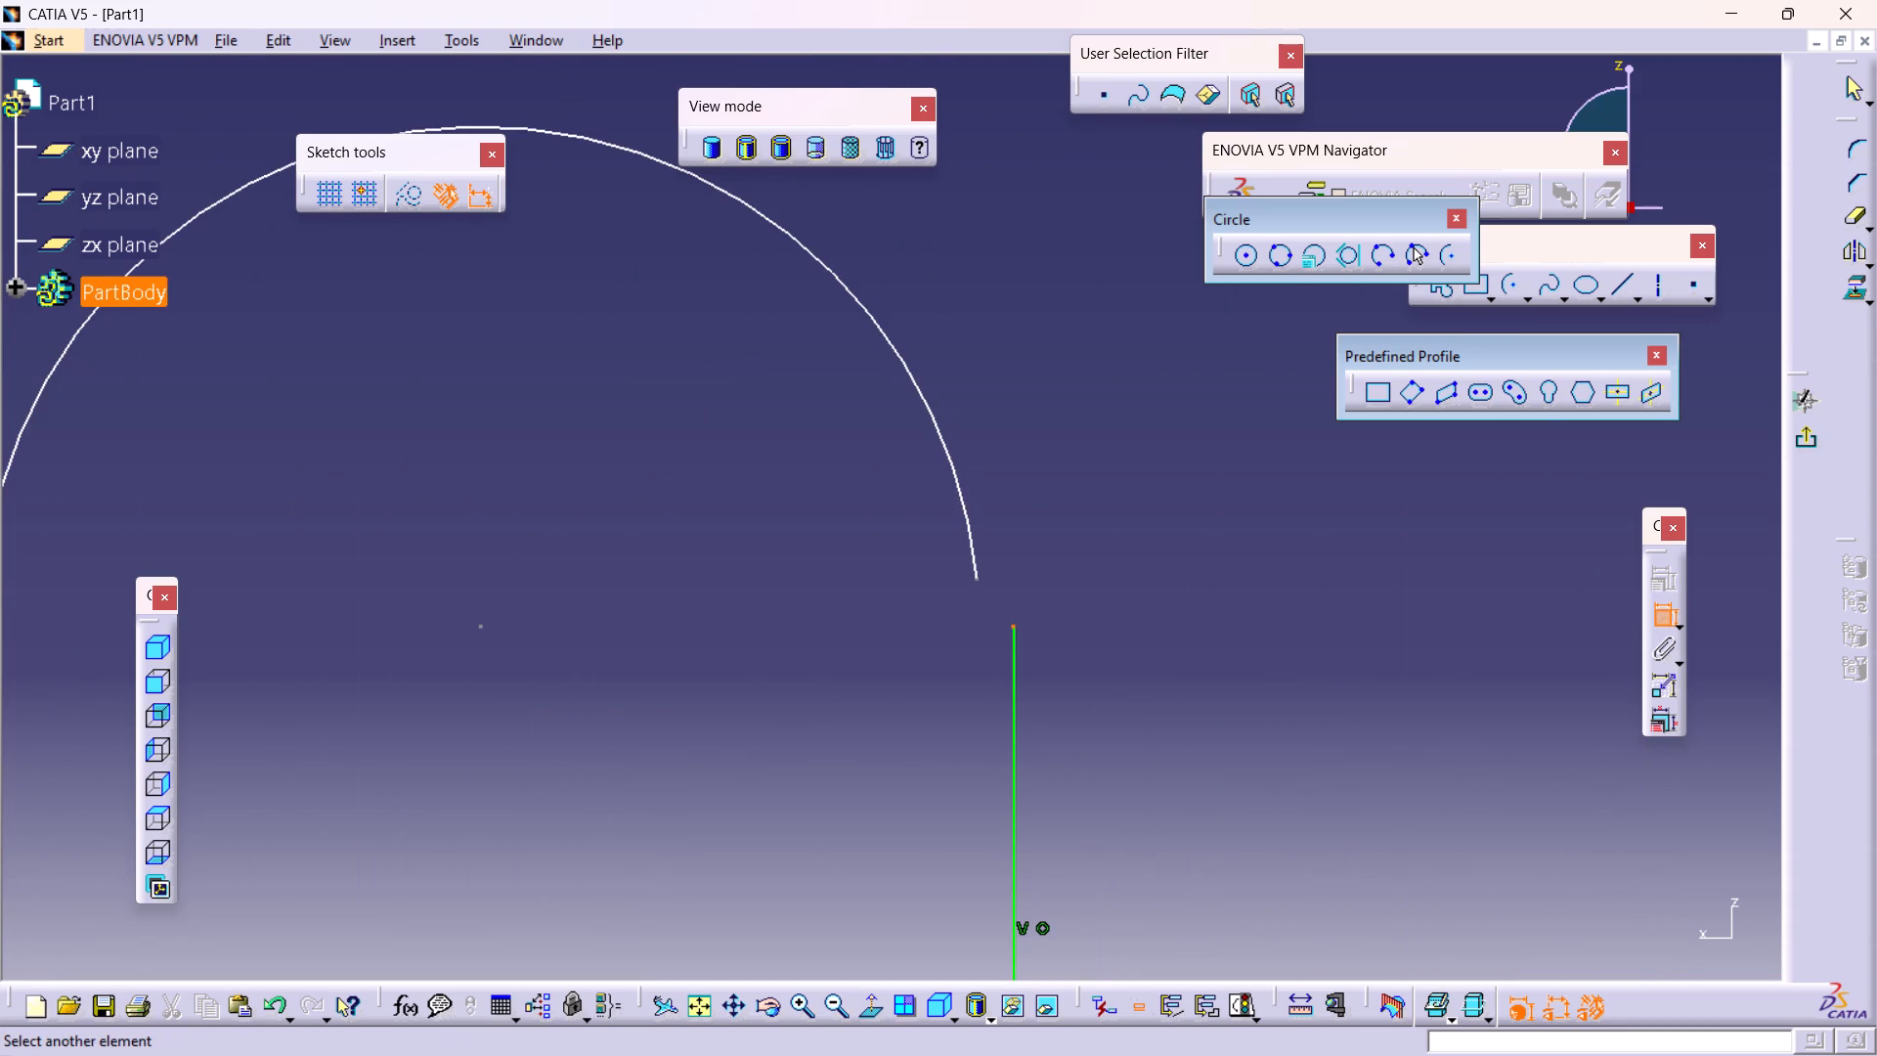
pyautogui.click(976, 580)
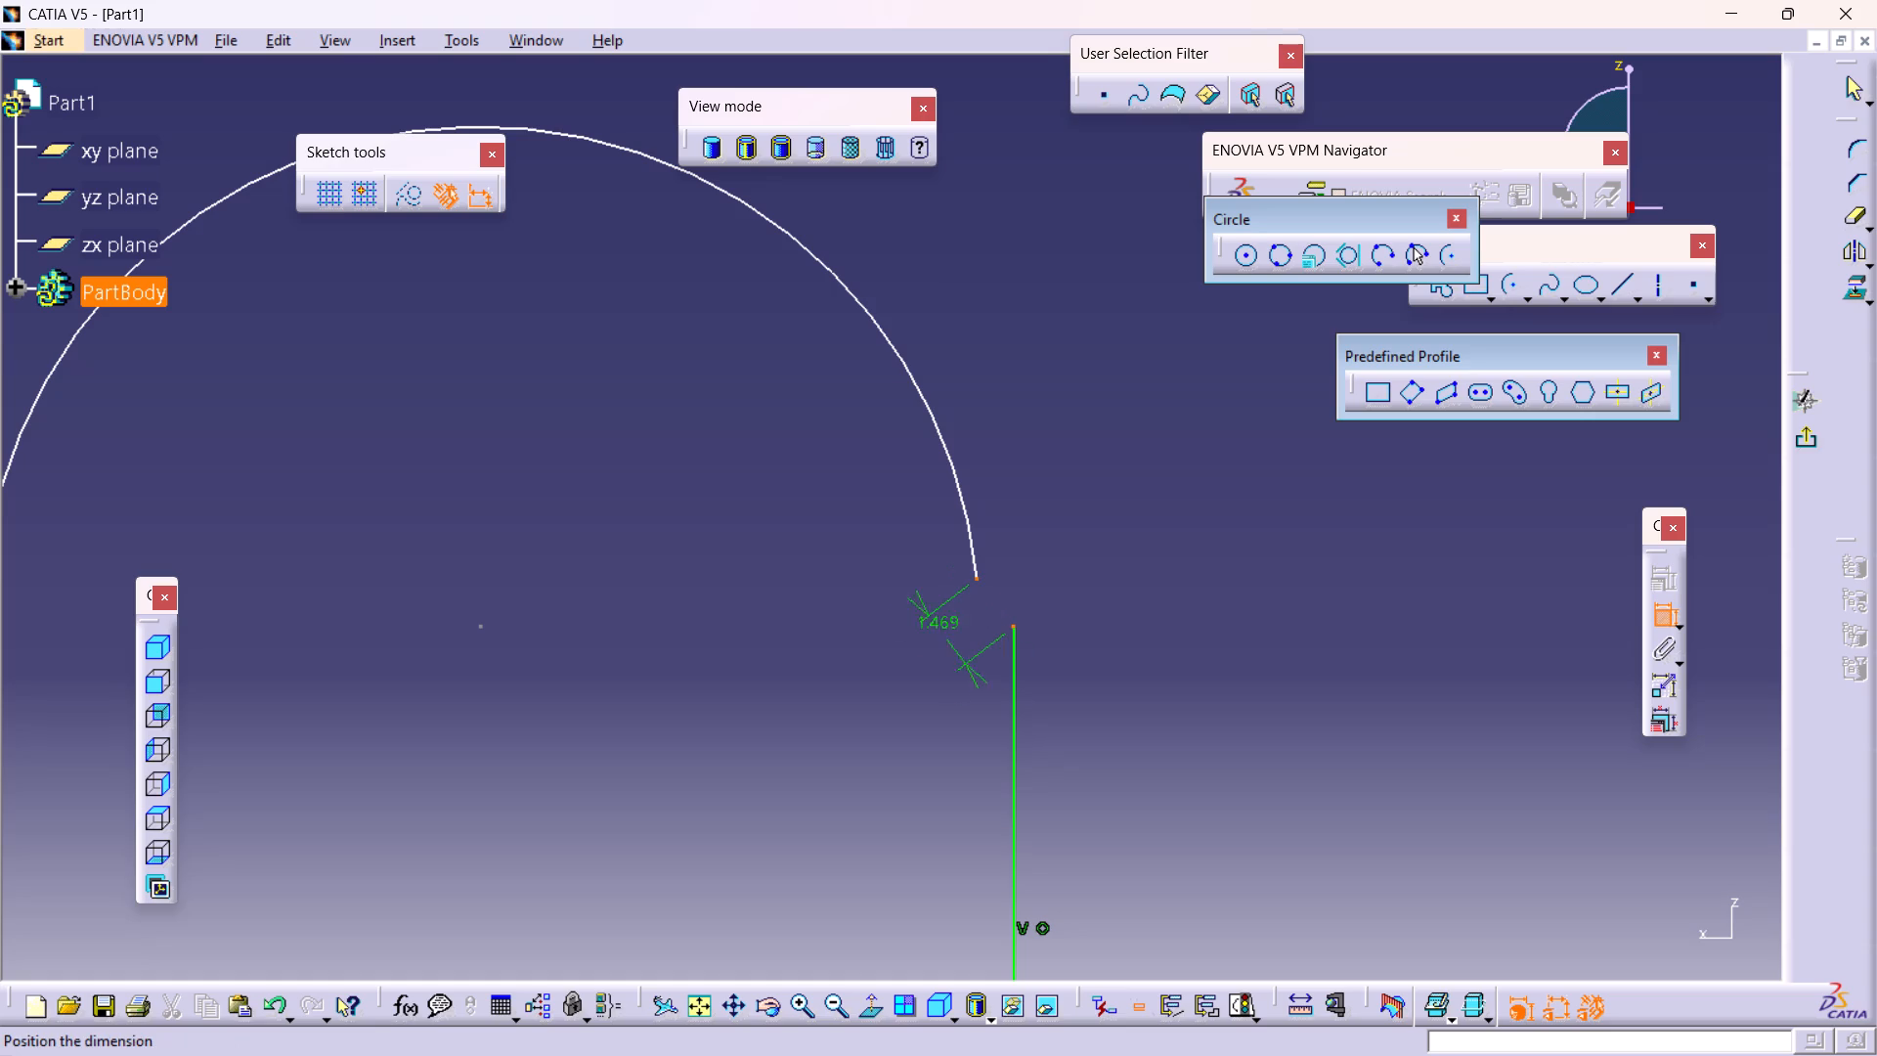
pyautogui.rightClick(908, 662)
pyautogui.click(1013, 848)
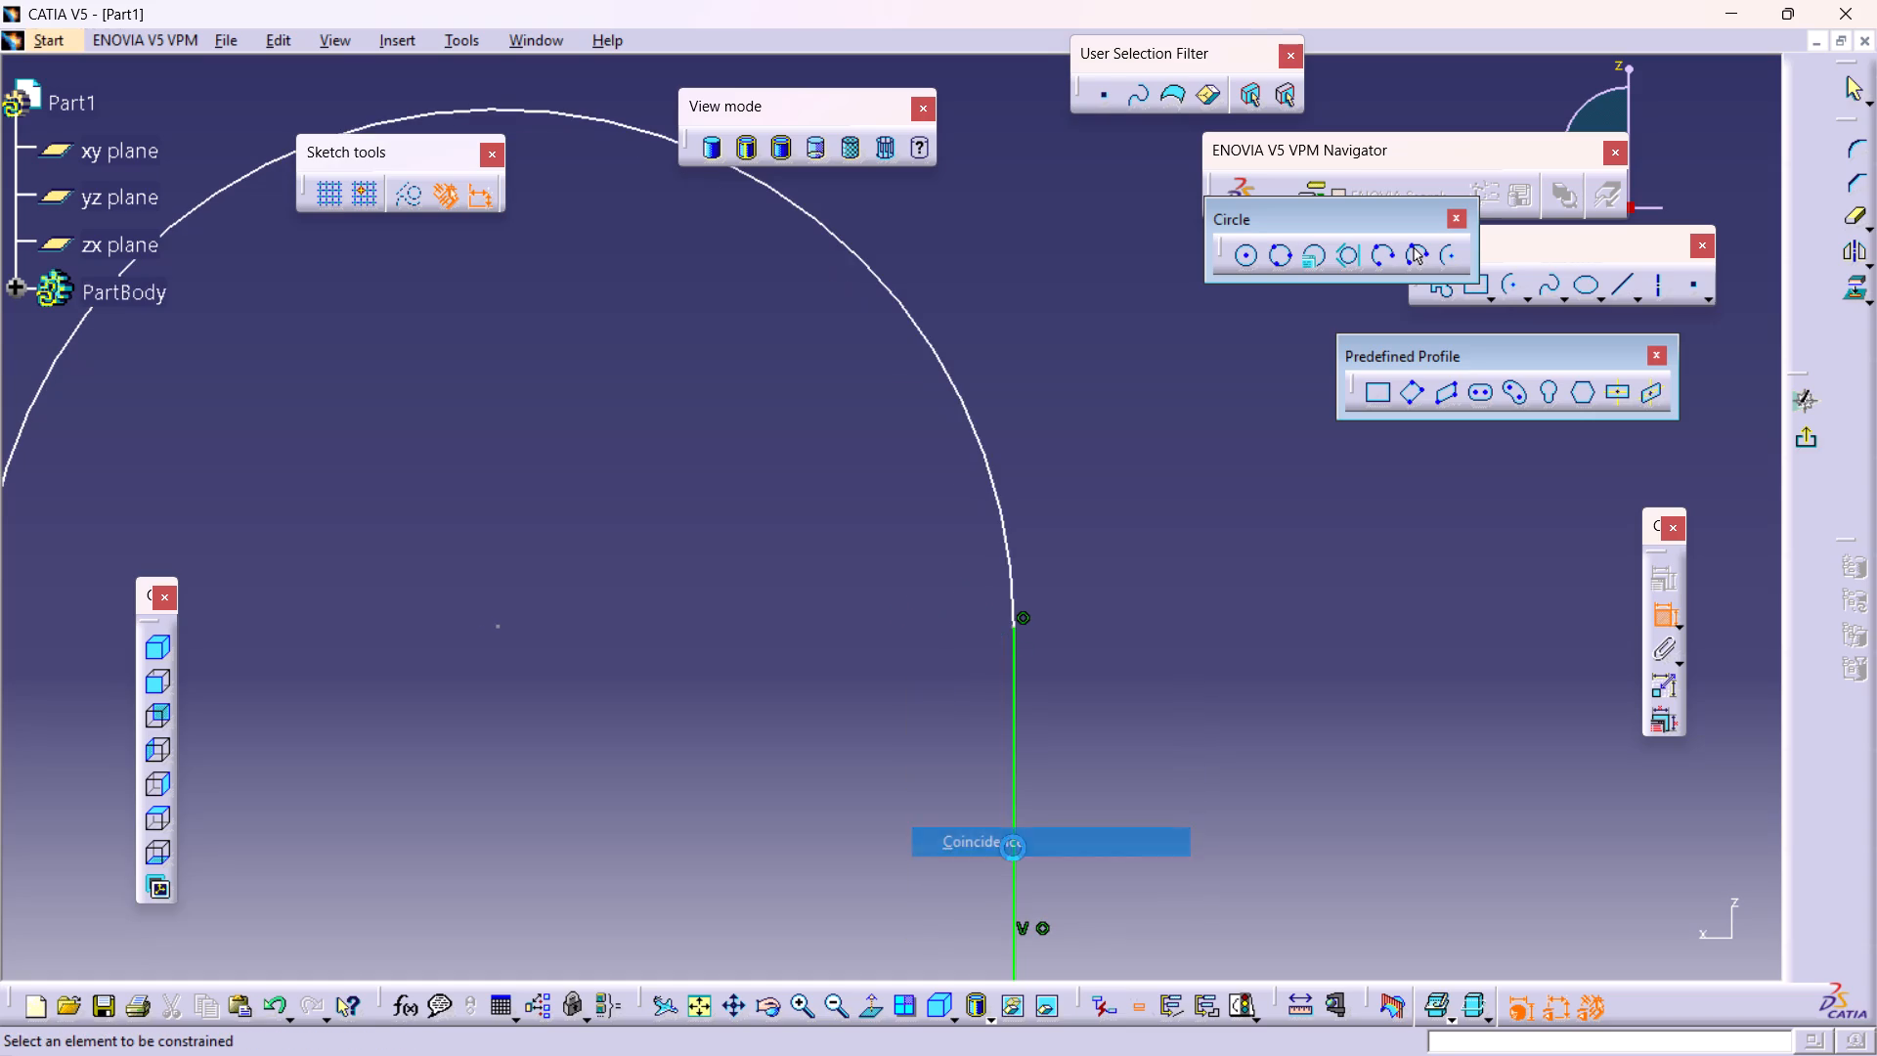
# Apply a Tangency constraint between the semicircular arc and the profile's outer vertical side.
pyautogui.moveTo(1134, 779); pyautogui.dragTo(1393, 835, button='middle')
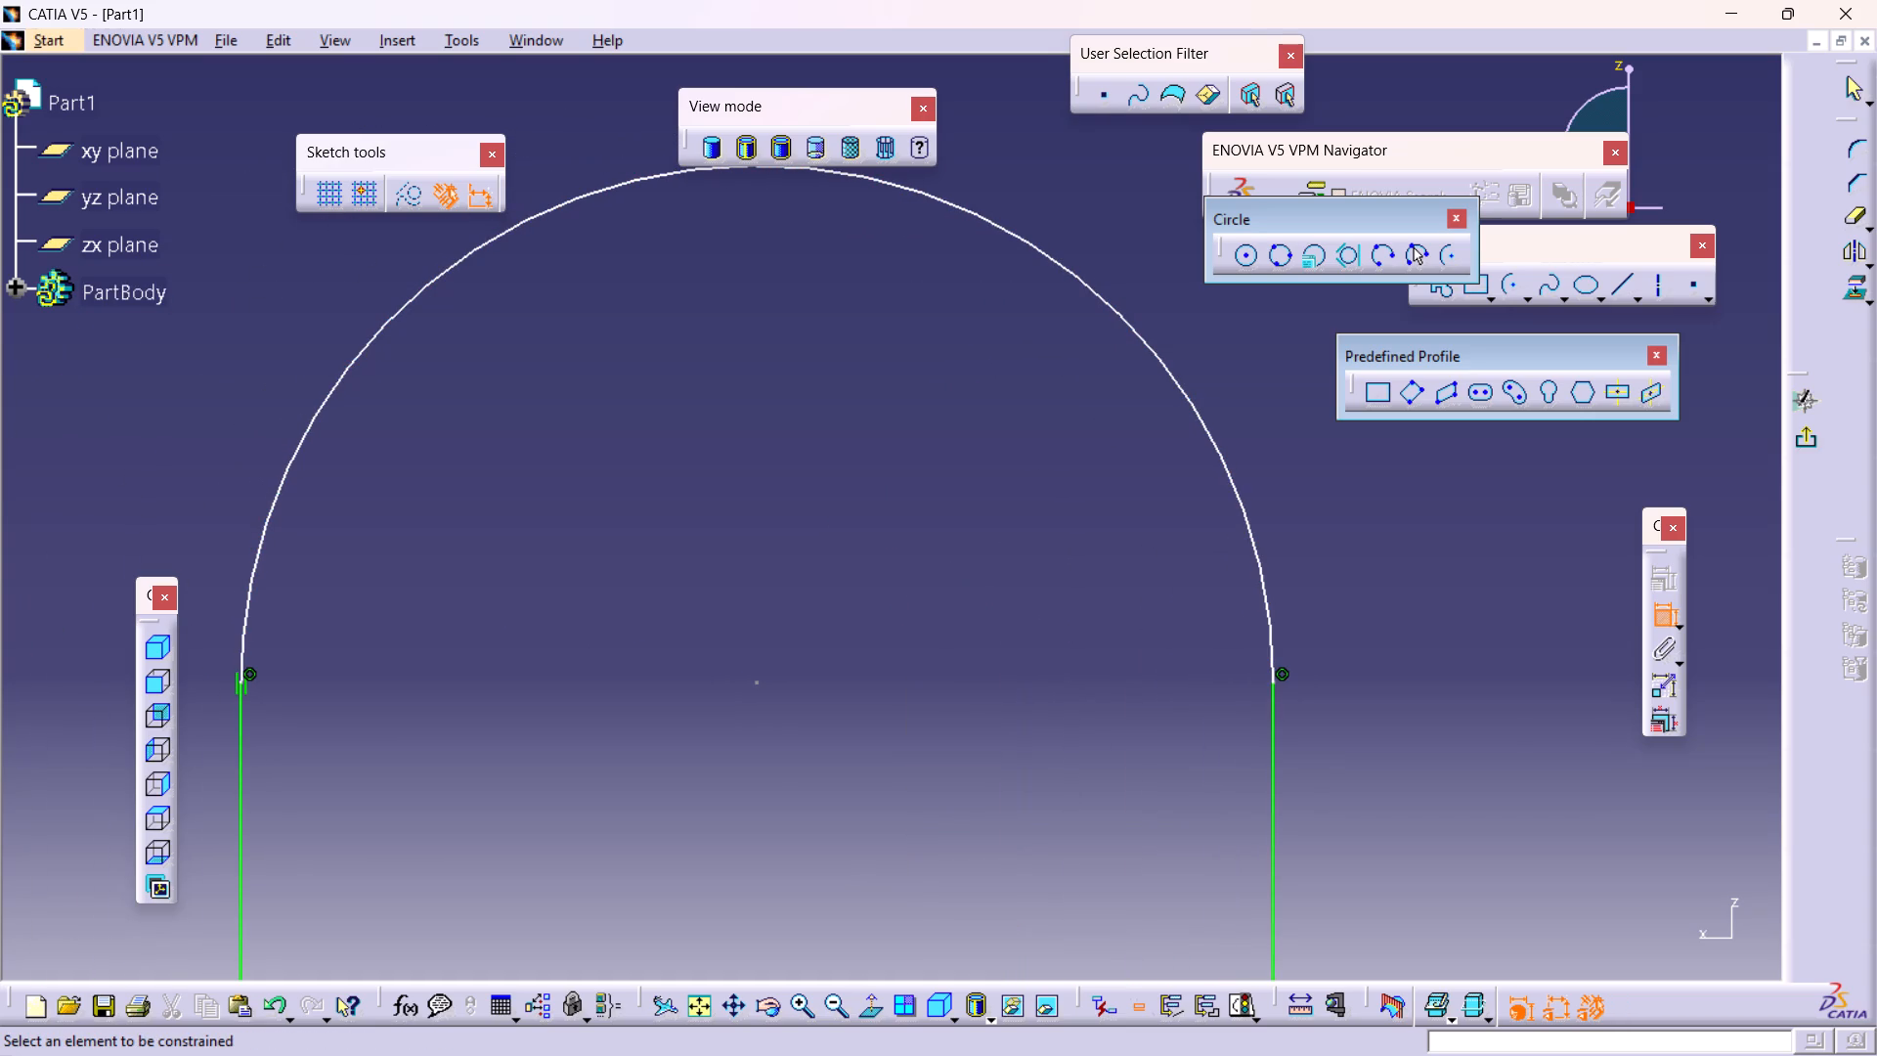
pyautogui.click(1249, 503)
pyautogui.click(1249, 535)
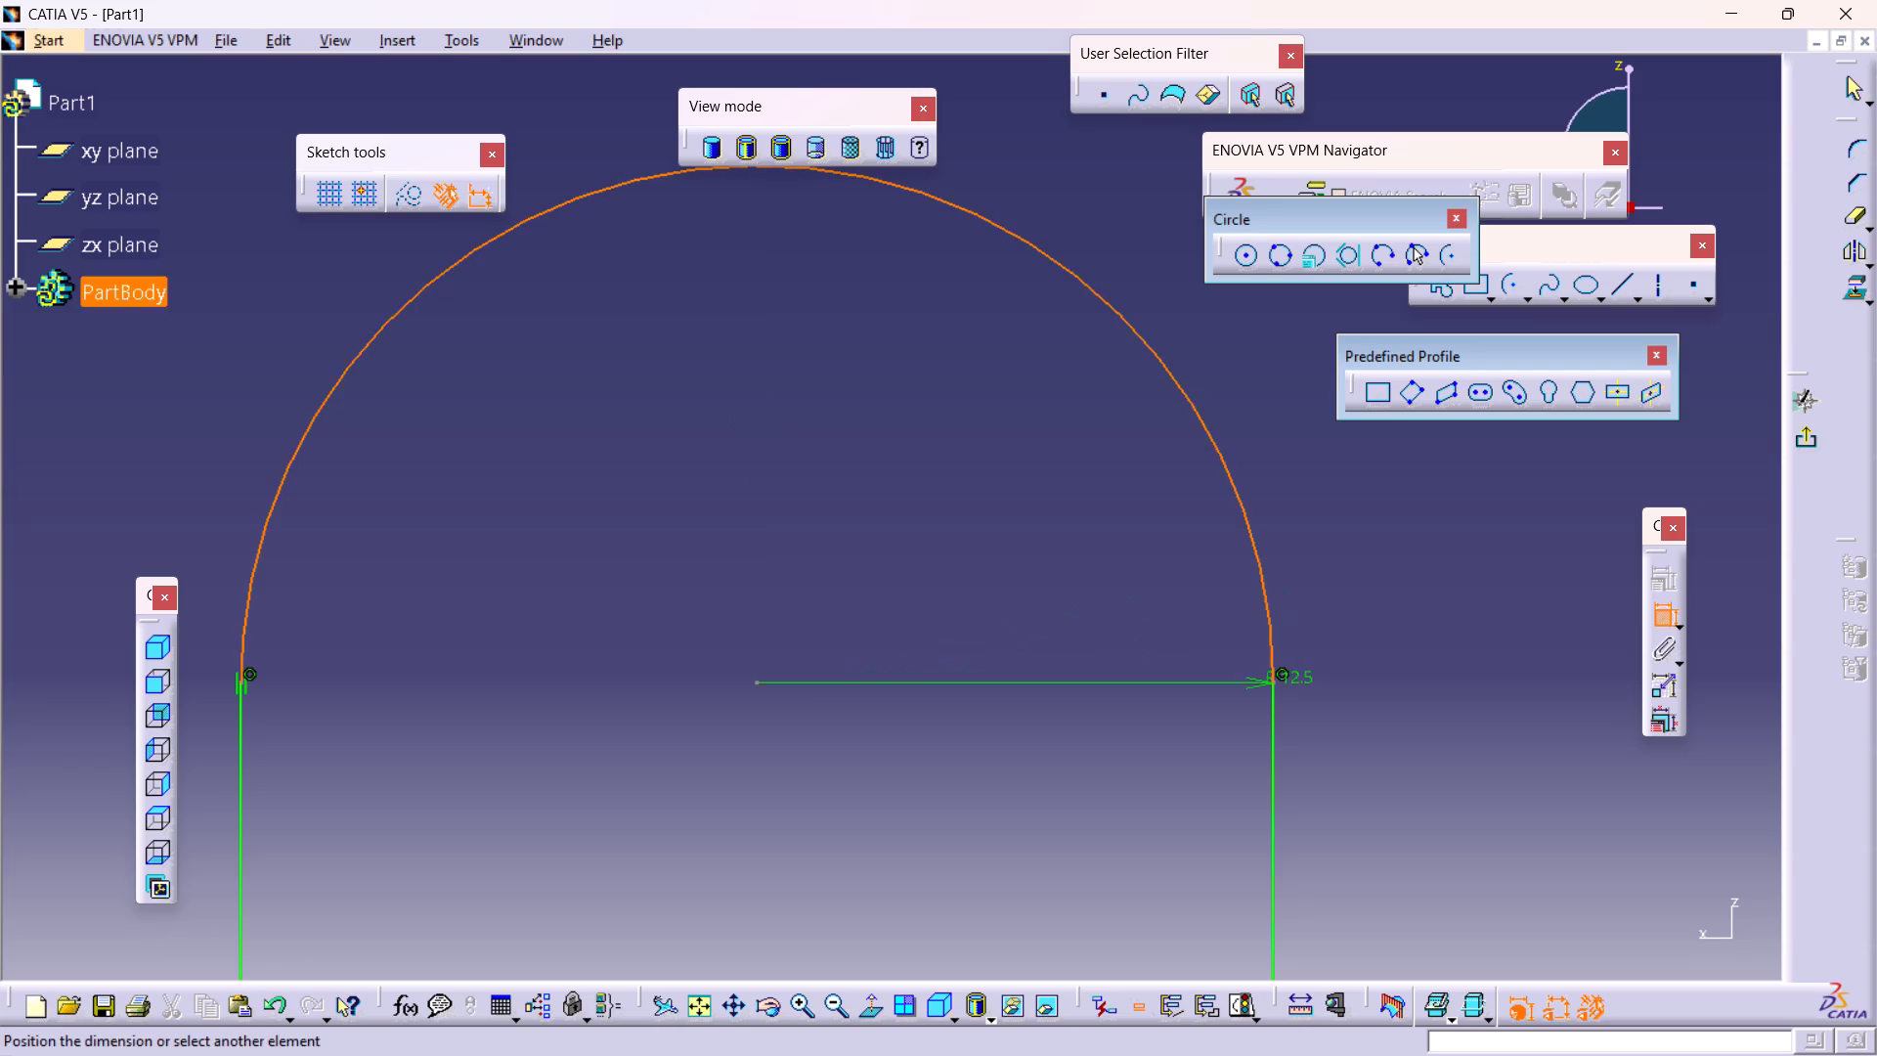
pyautogui.click(1272, 776)
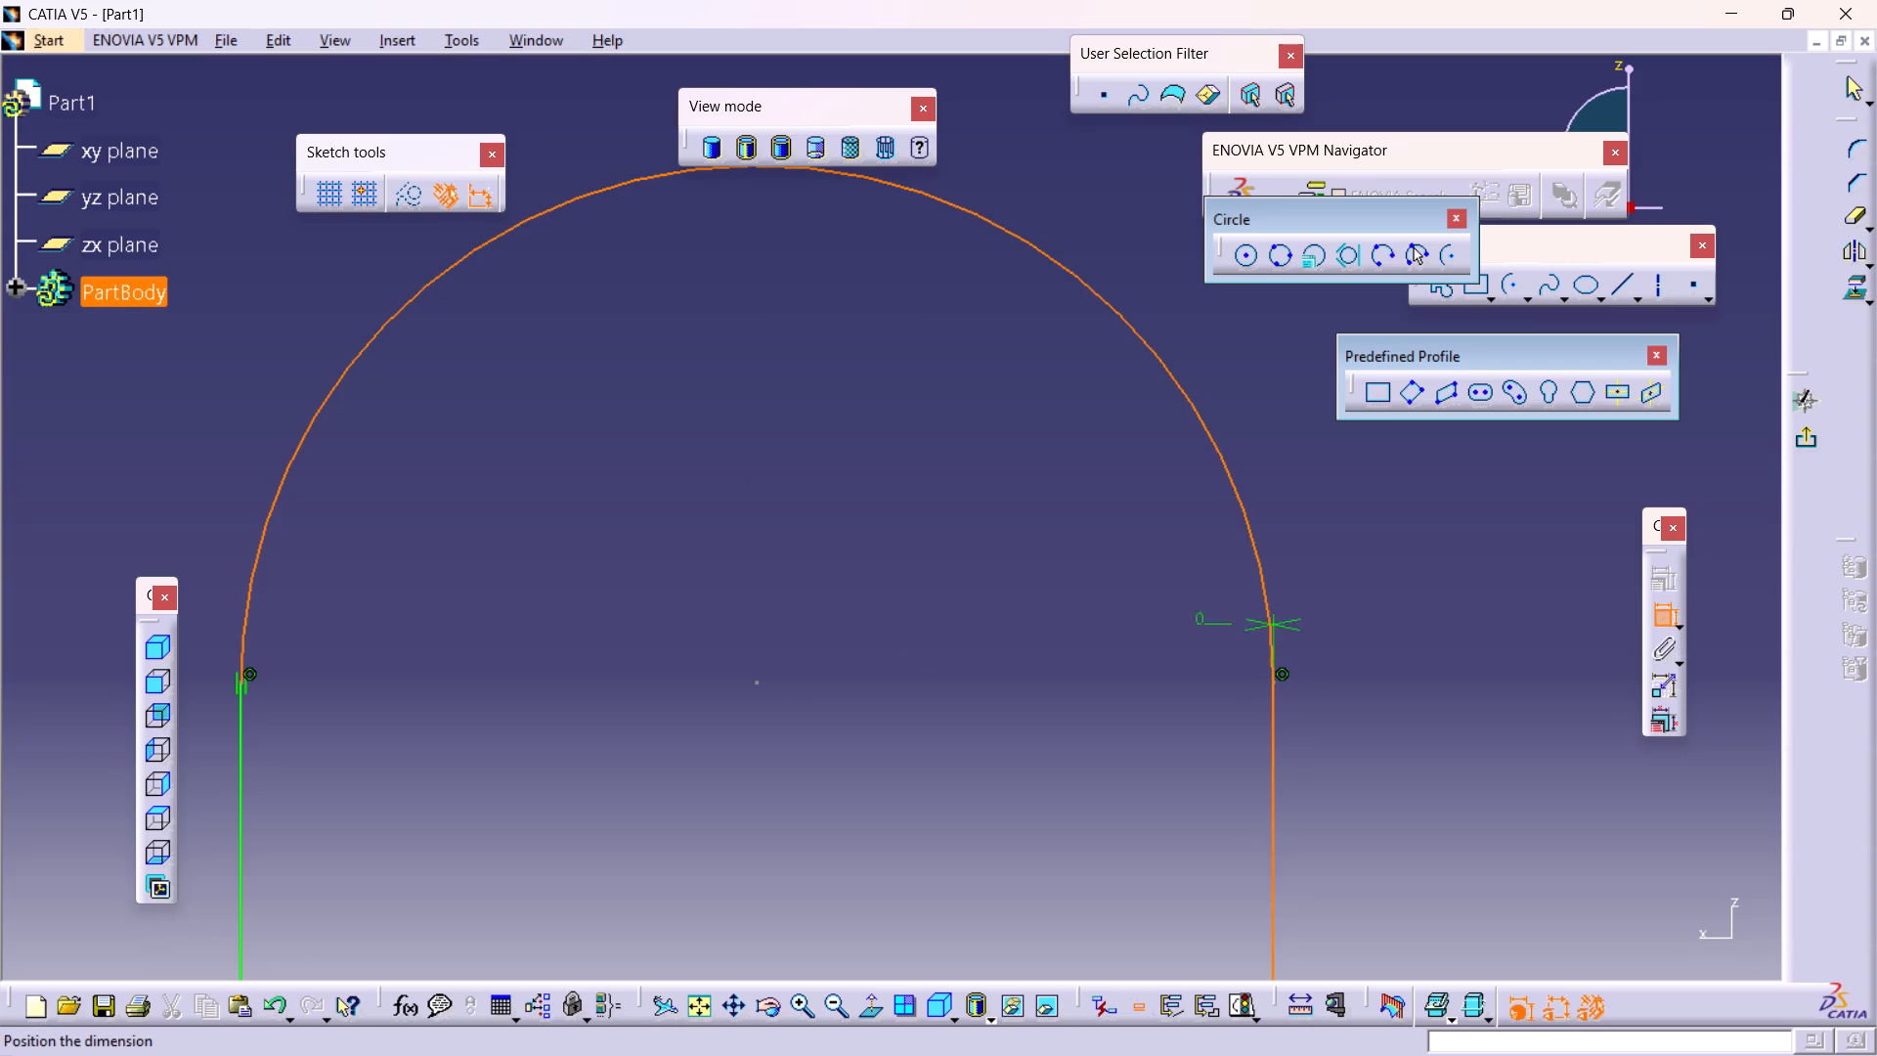
pyautogui.rightClick(1093, 599)
pyautogui.click(1161, 707)
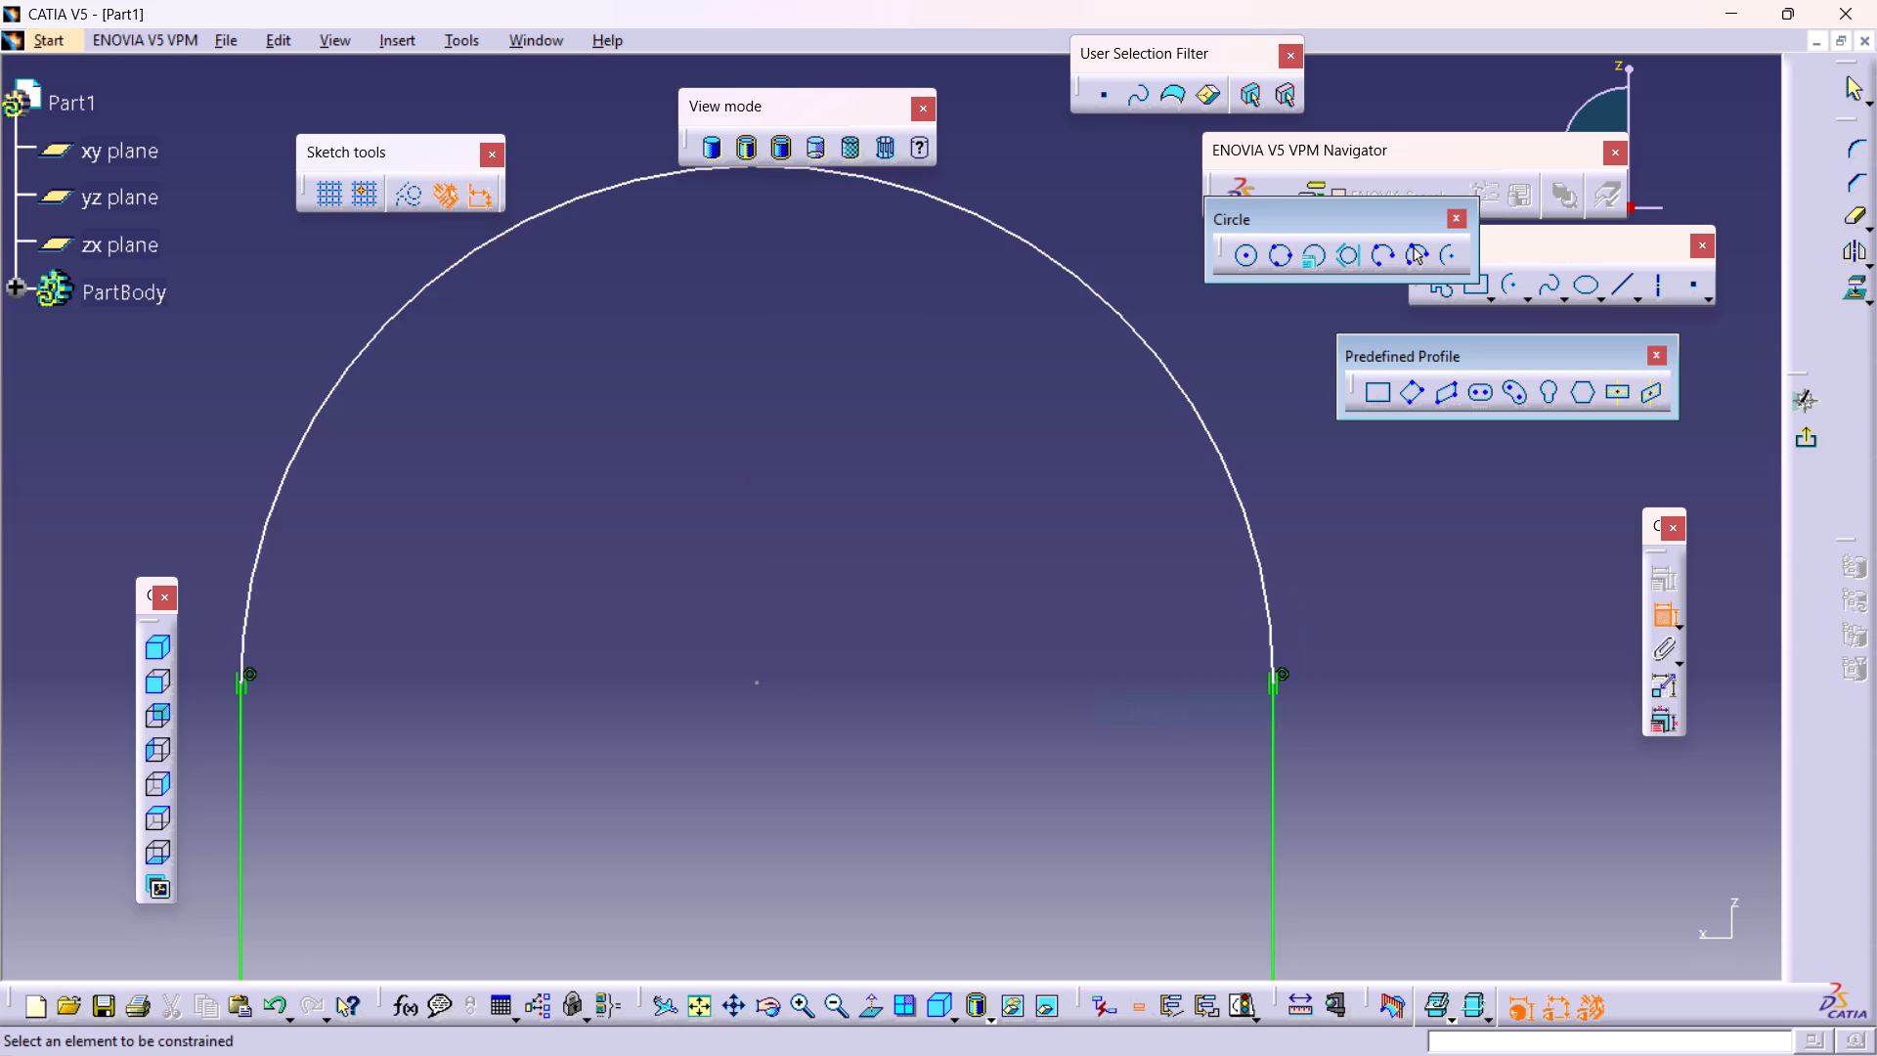
# Add a vertical distance dimension between the arc's centre point and the arm's bottom edge.
pyautogui.scroll(-1, 1186, 603)
pyautogui.moveTo(1186, 603); pyautogui.dragTo(1190, 780, button='middle')
pyautogui.click(1186, 603)
pyautogui.moveTo(1193, 770); pyautogui.dragTo(1184, 701, button='middle')
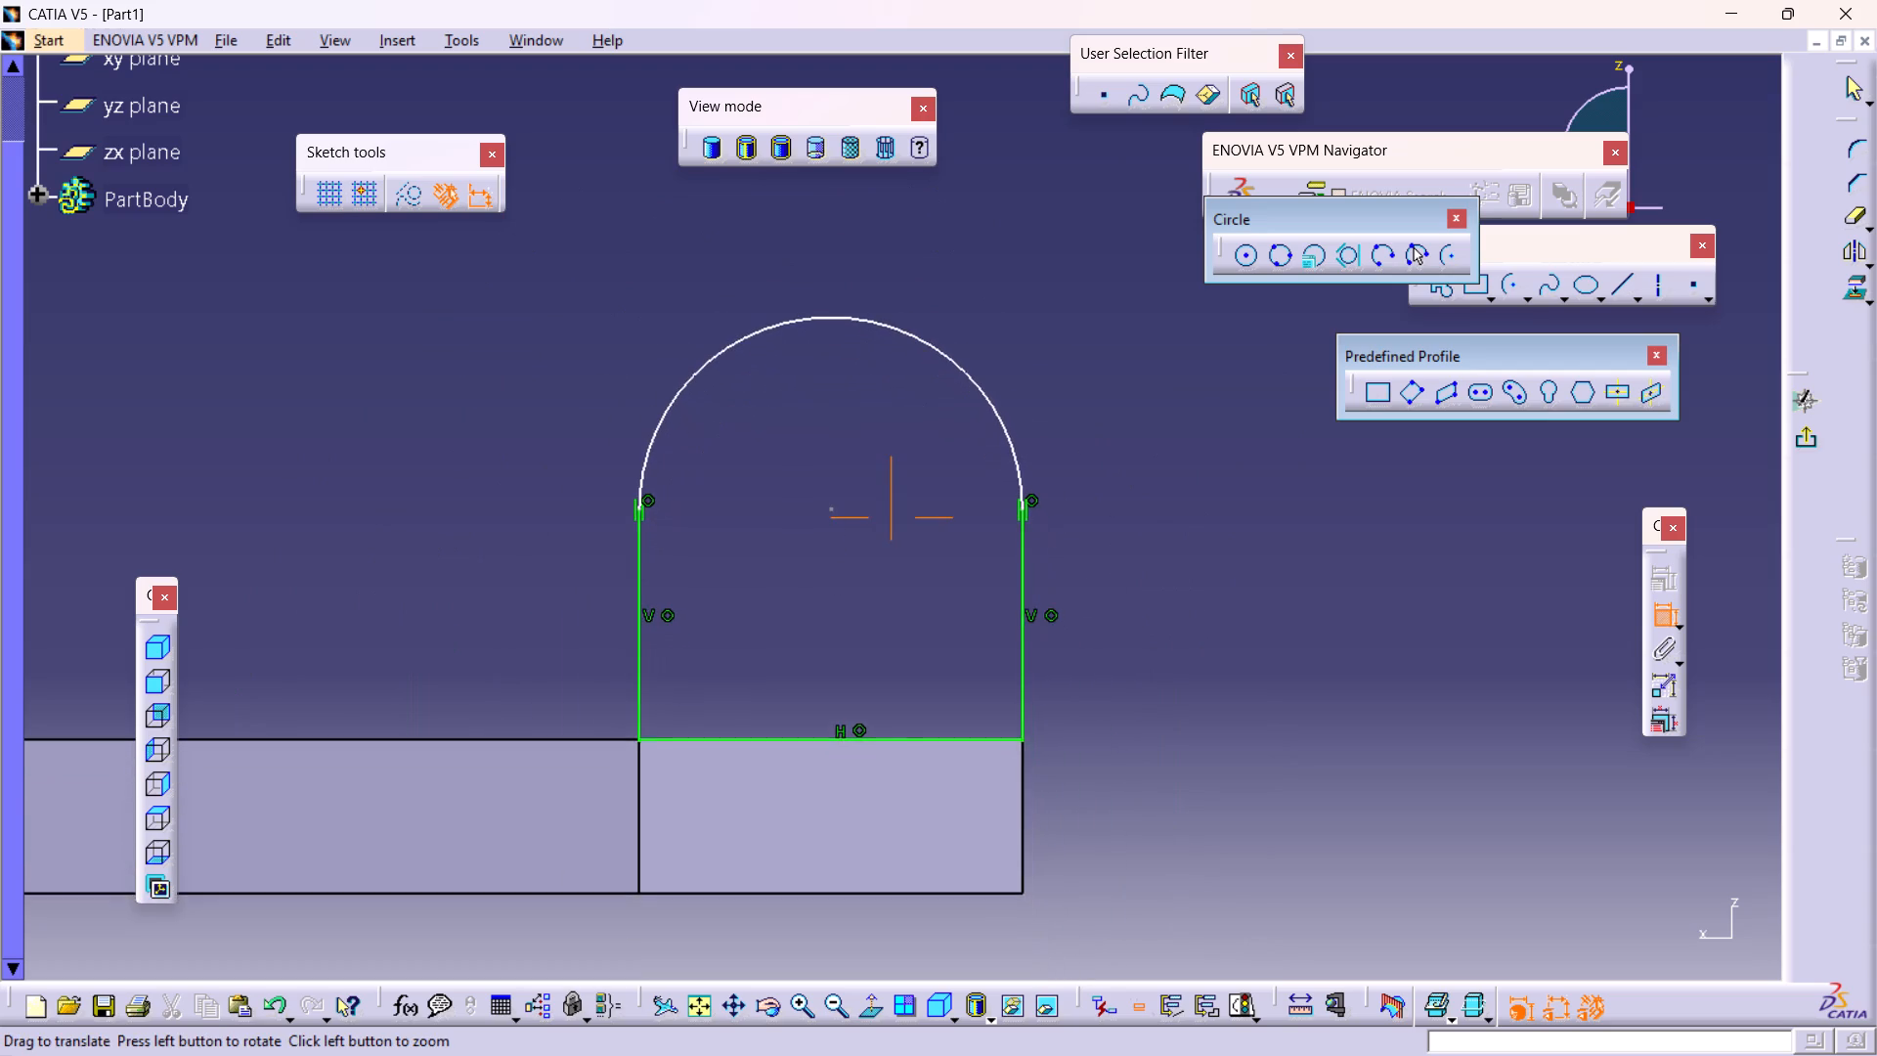
pyautogui.moveTo(1184, 701); pyautogui.dragTo(1184, 721, button='middle')
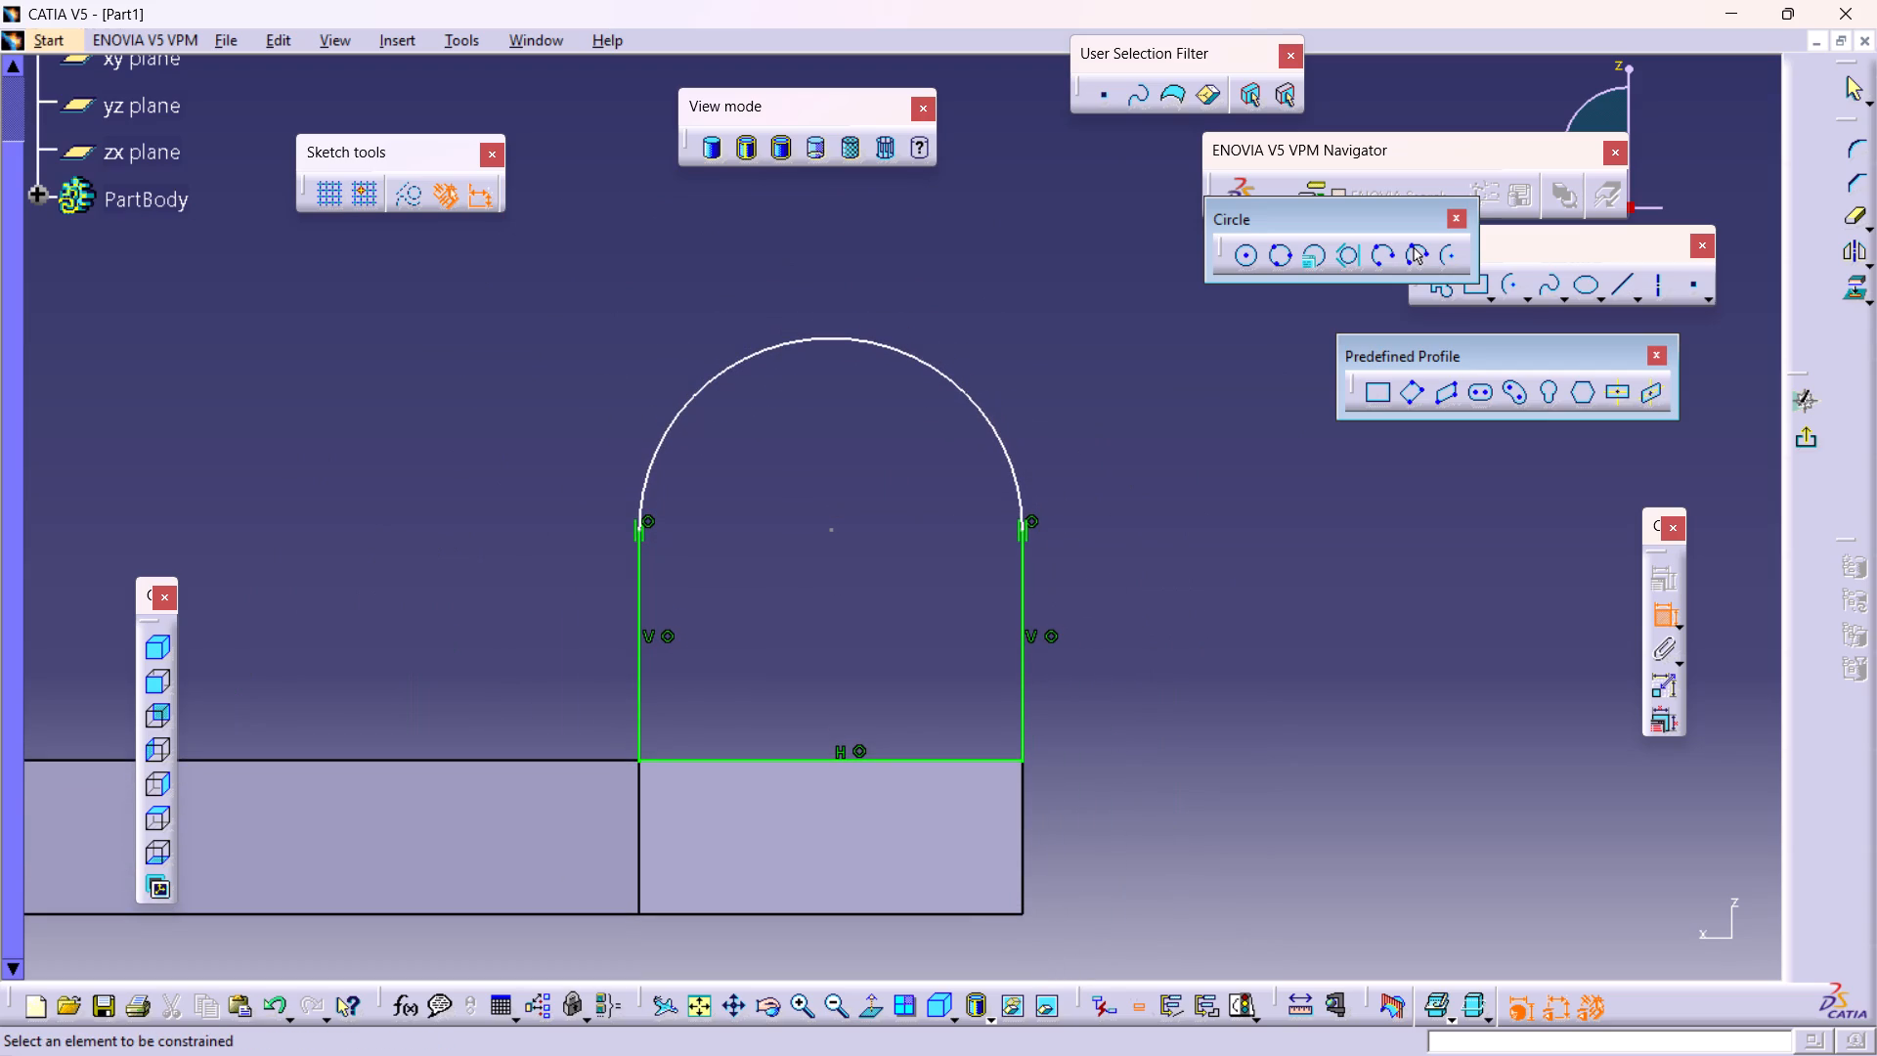
pyautogui.click(832, 528)
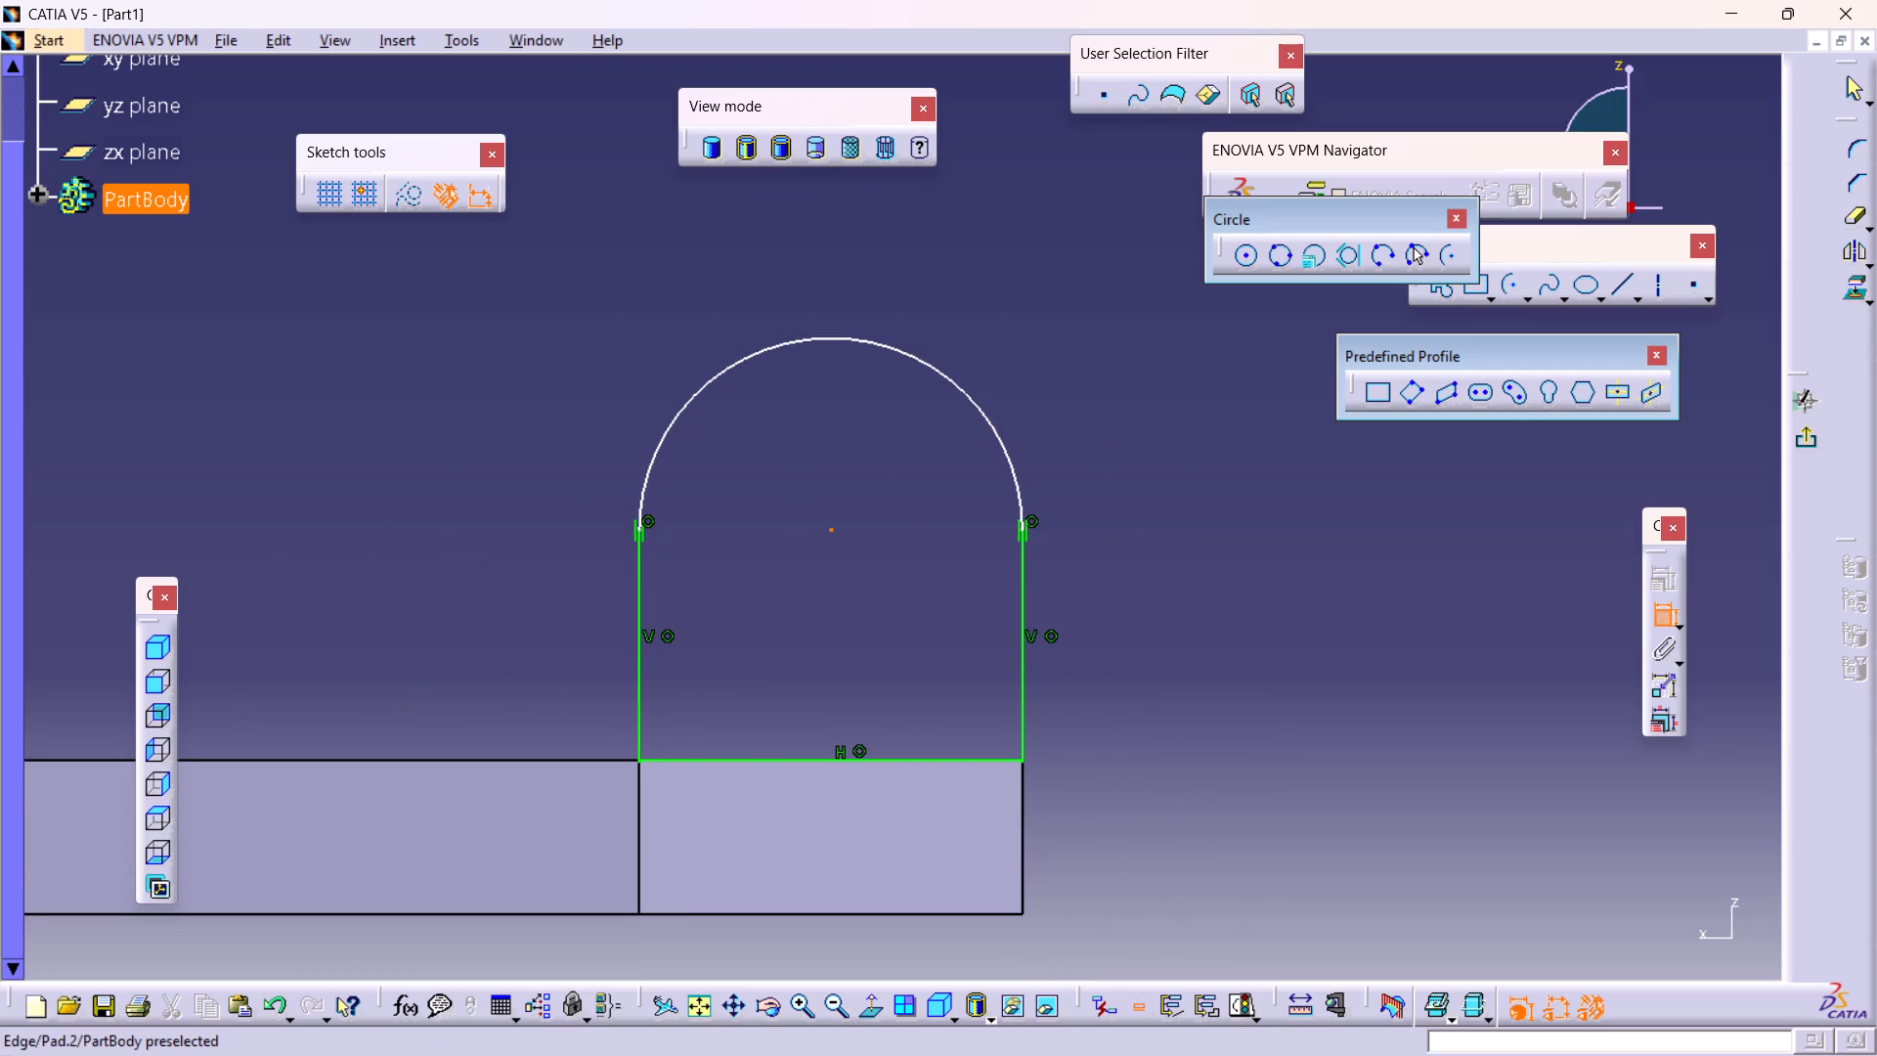
pyautogui.click(910, 916)
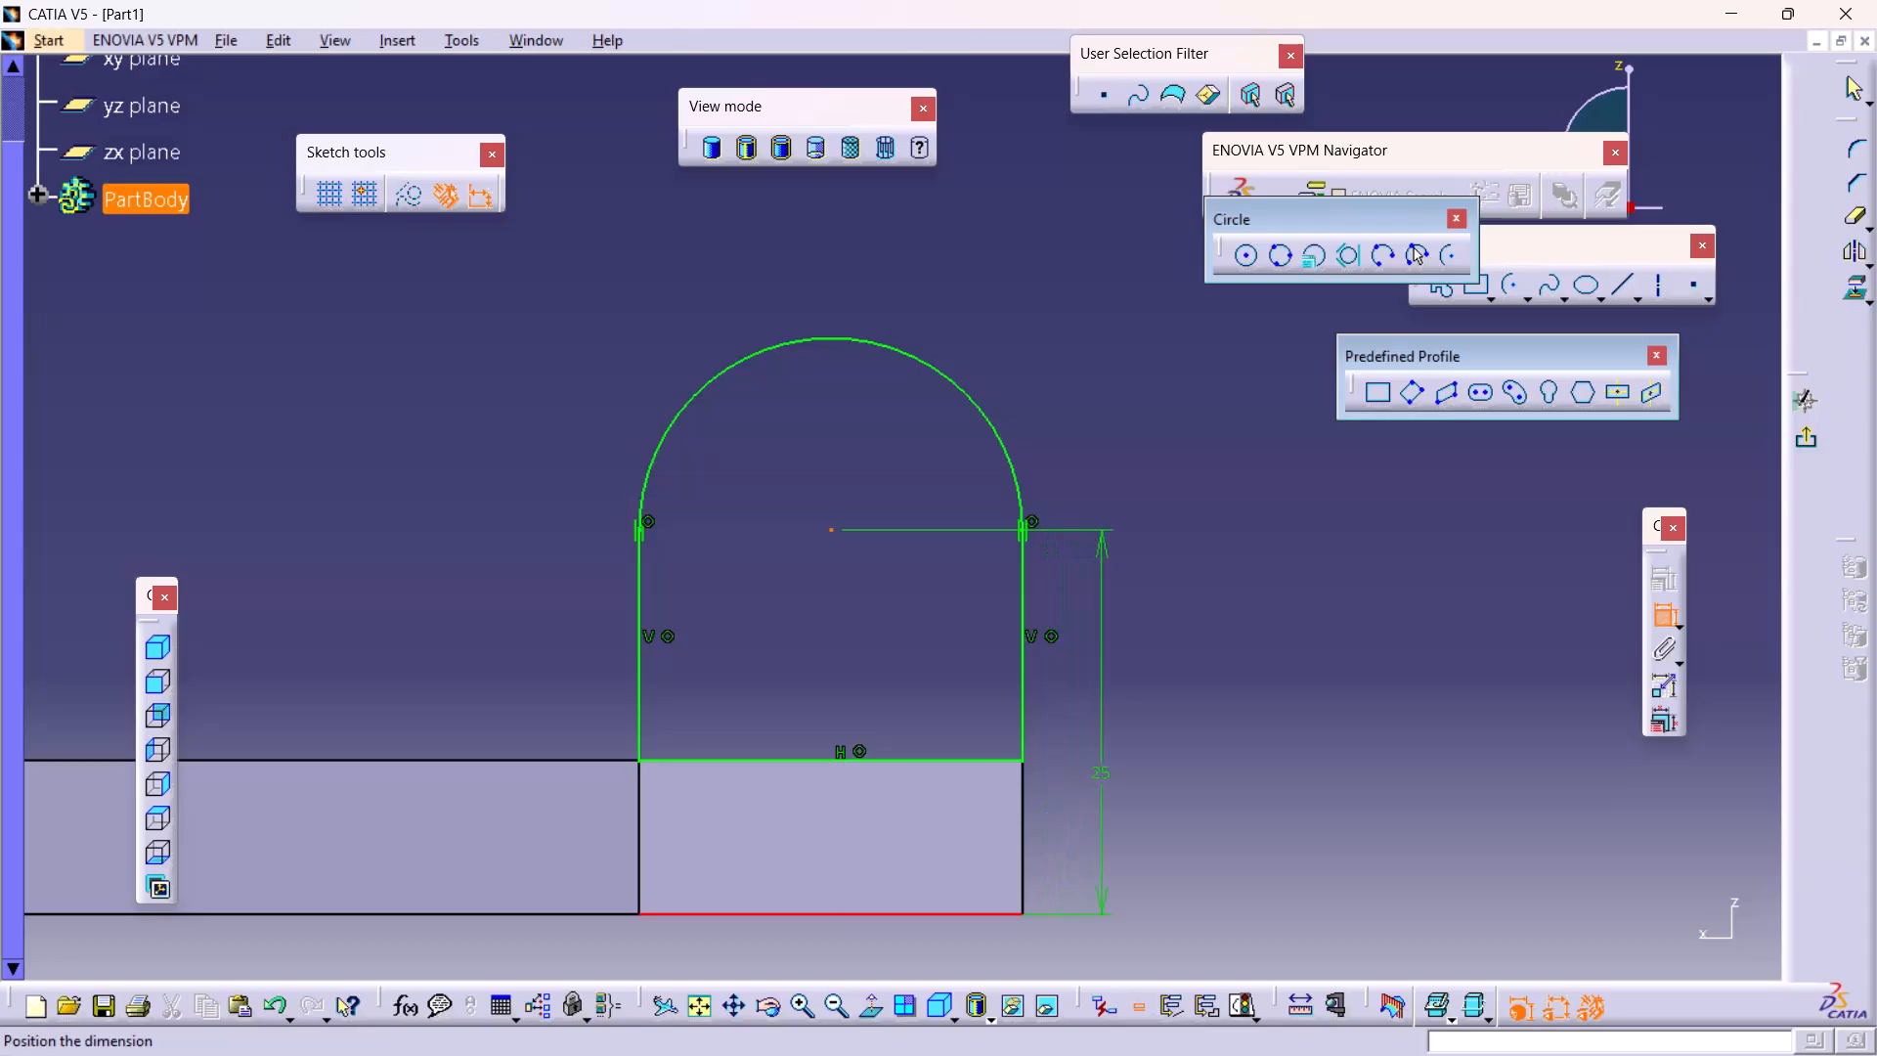
pyautogui.click(1102, 776)
pyautogui.click(1201, 689)
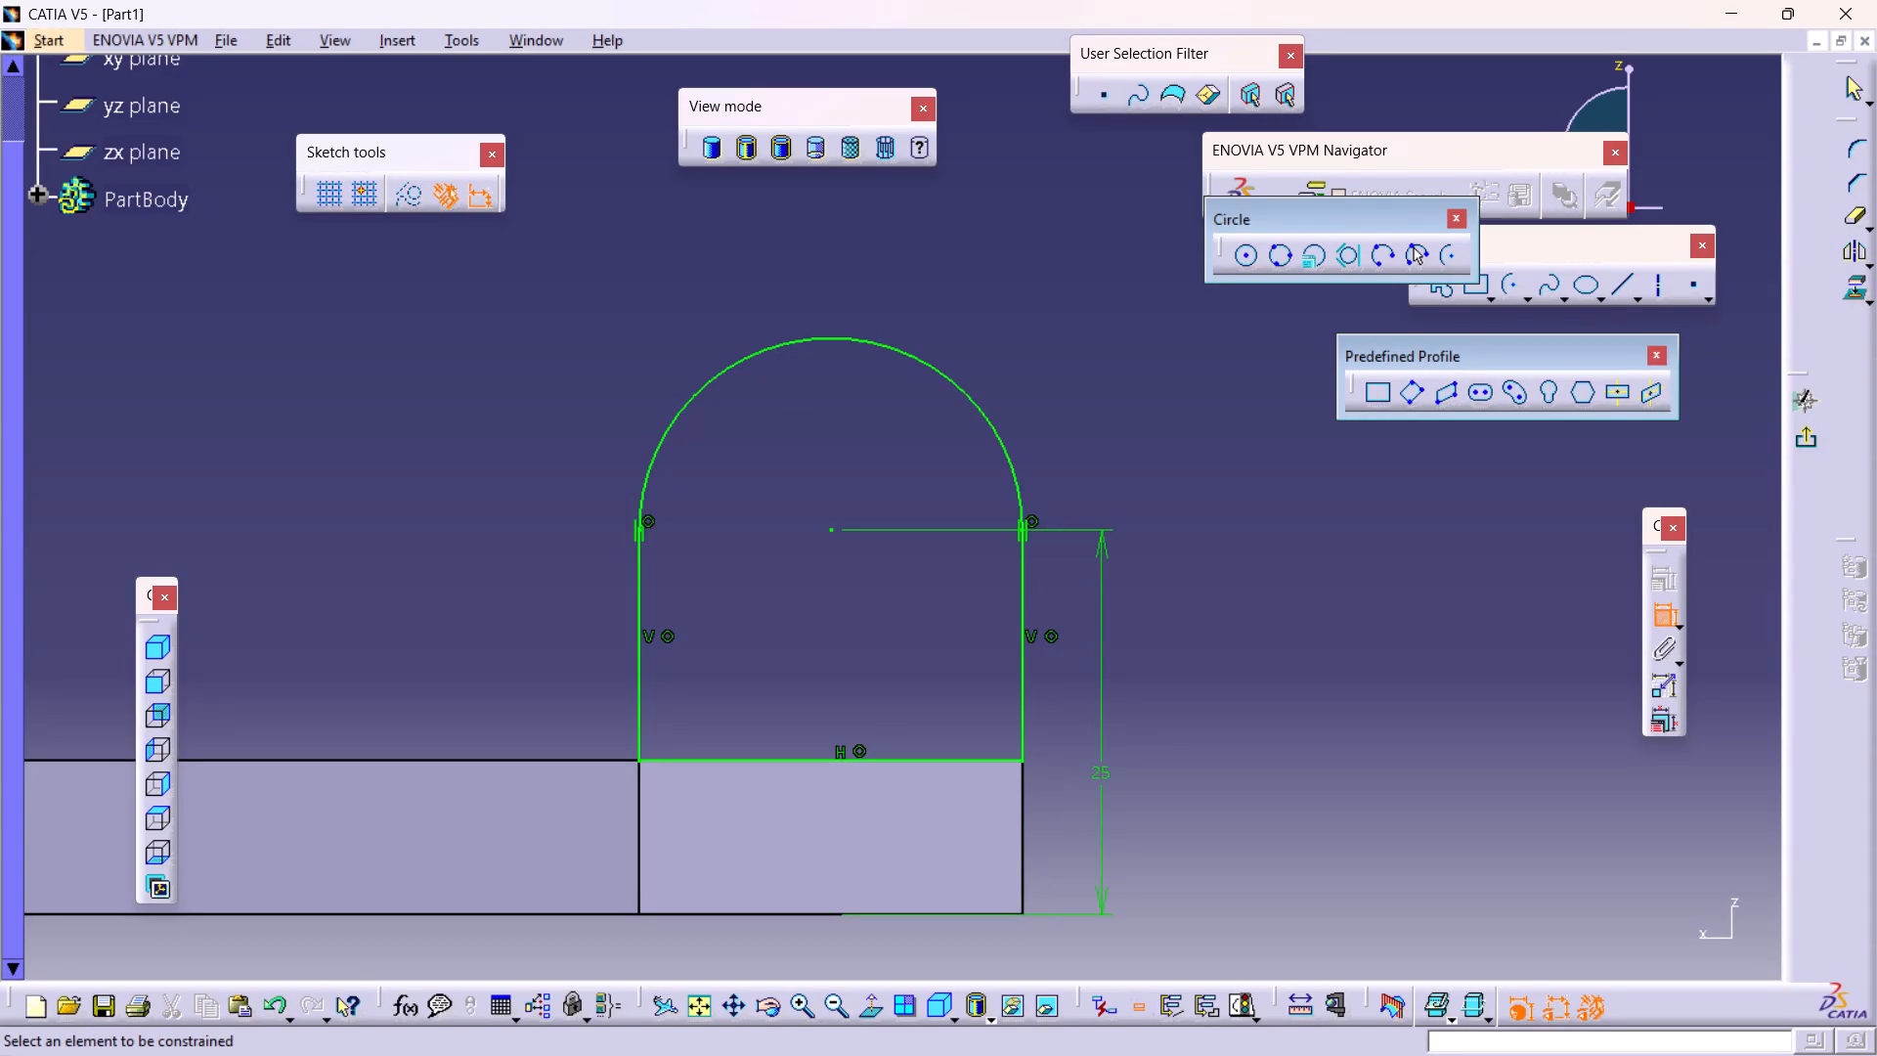
# Exit the sketch and extrude the lug profile as a 9 mm Pad in the reversed direction, back over the arm.
pyautogui.click(1817, 430)
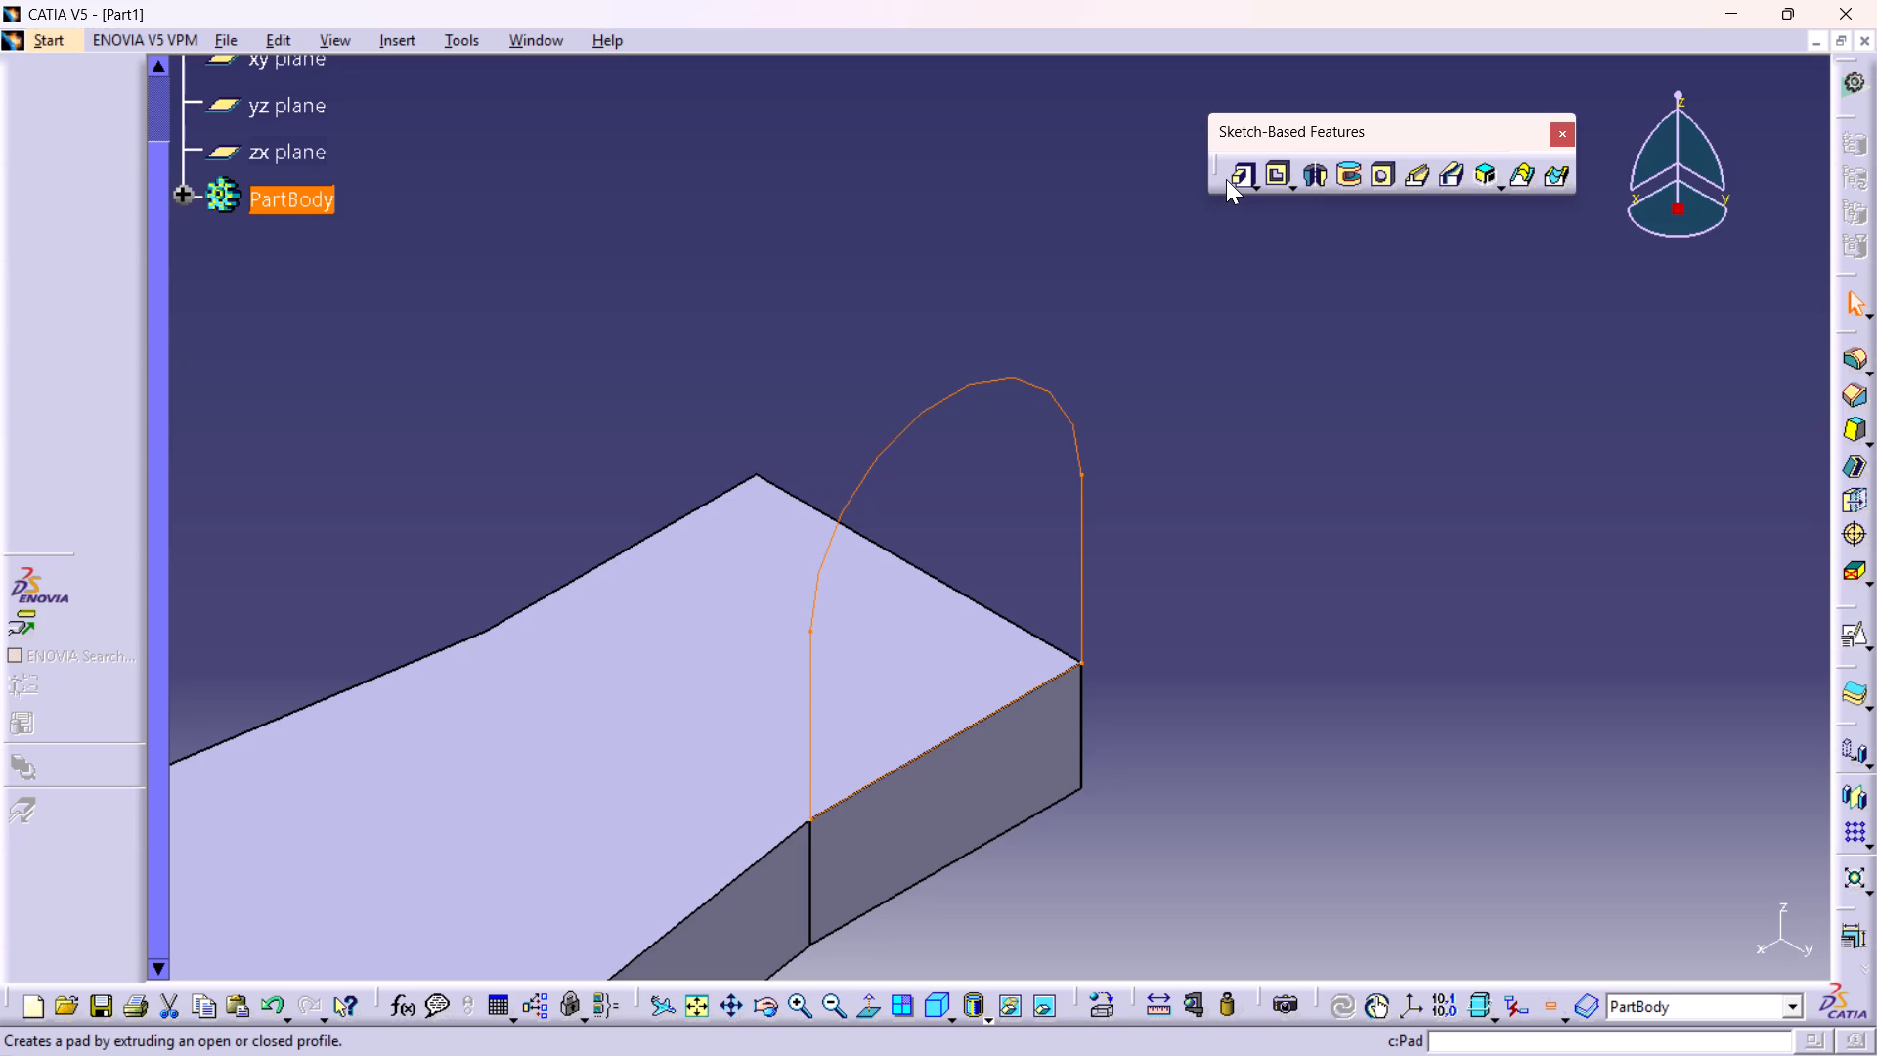
pyautogui.click(1226, 179)
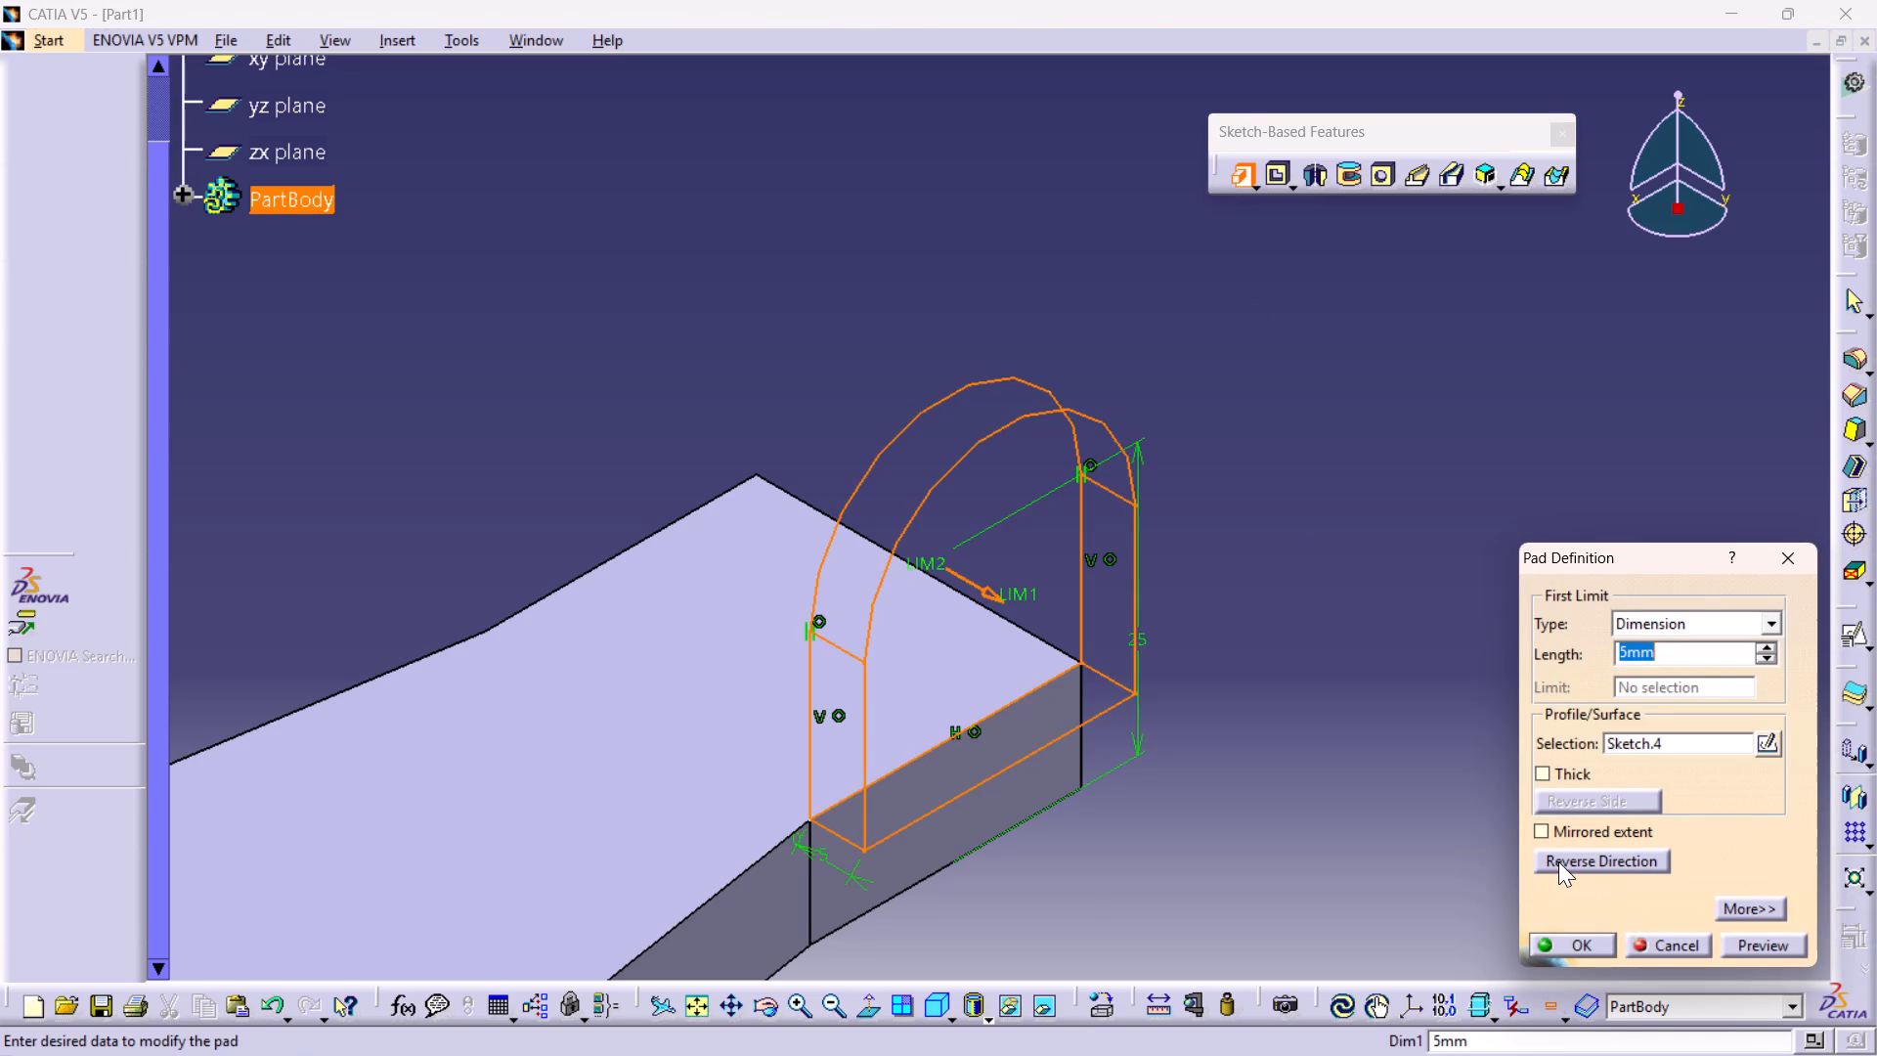
pyautogui.click(1559, 860)
pyautogui.doubleClick(1731, 653)
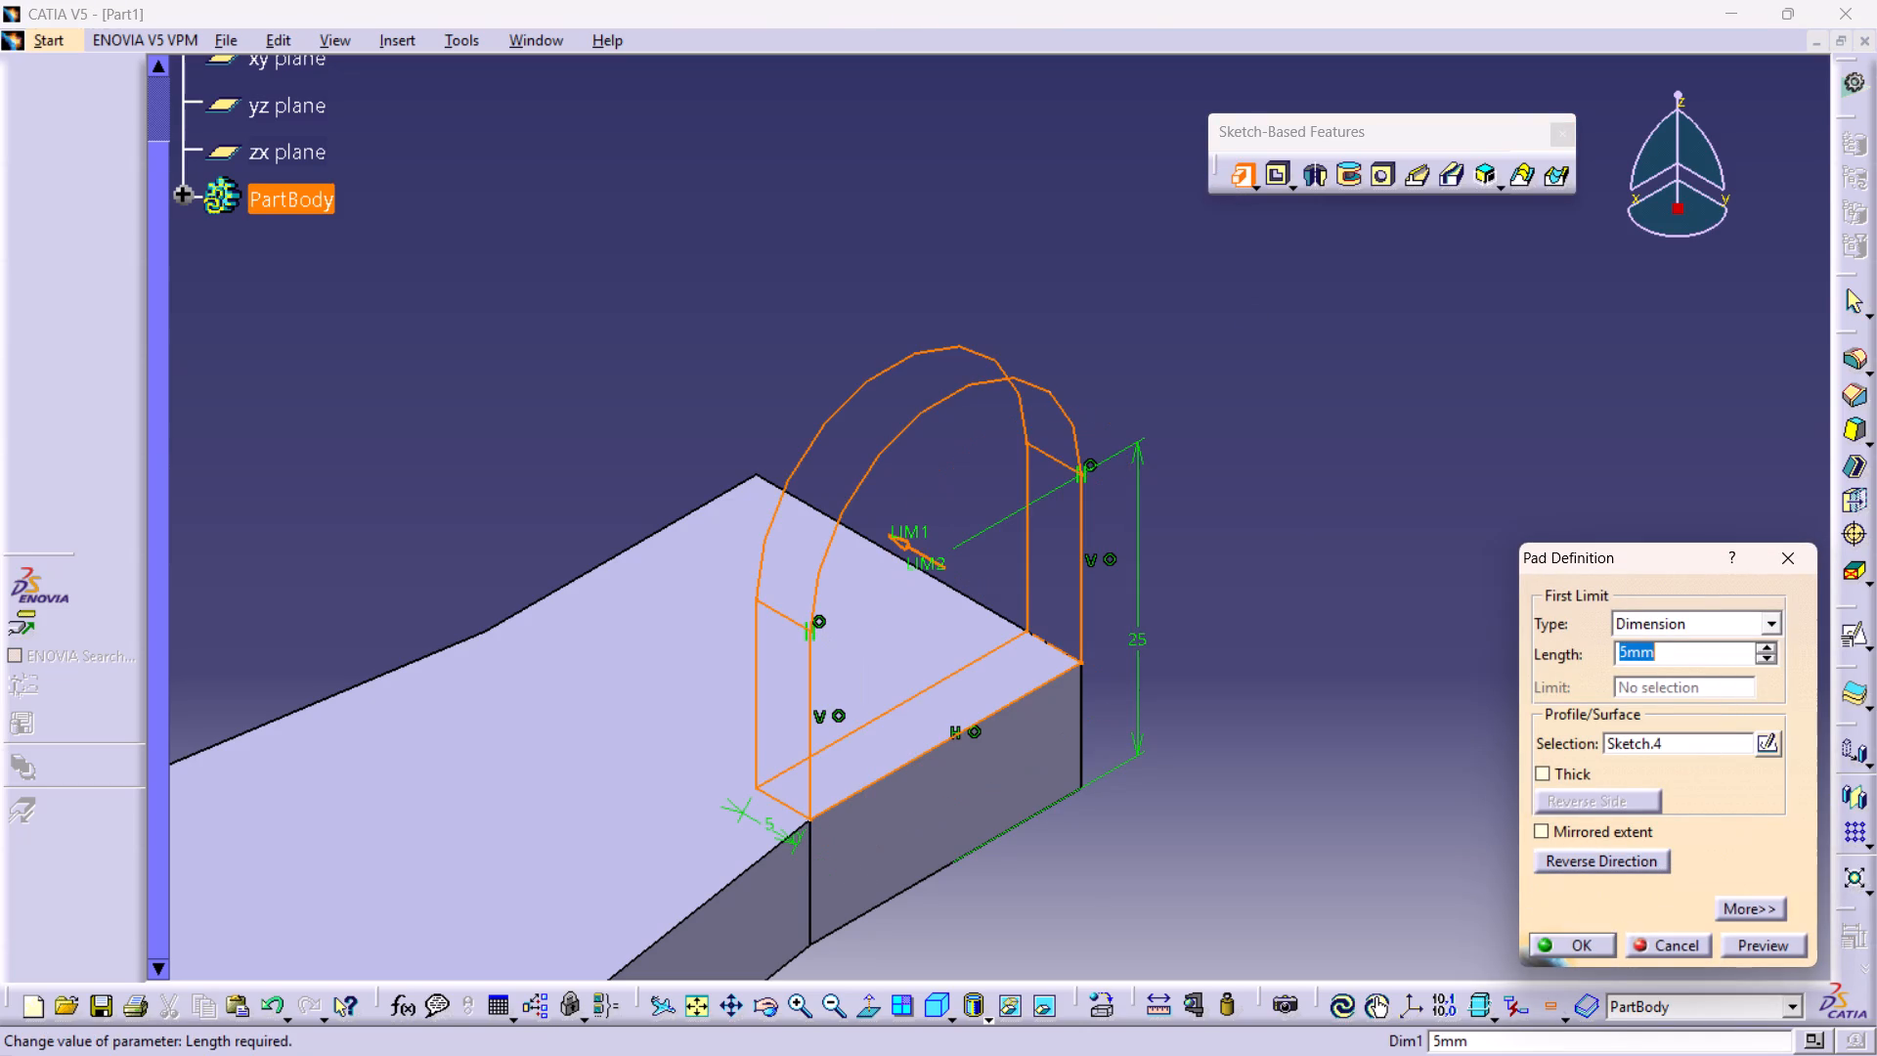
pyautogui.press('9')
pyautogui.press('Return')
pyautogui.press('Return')
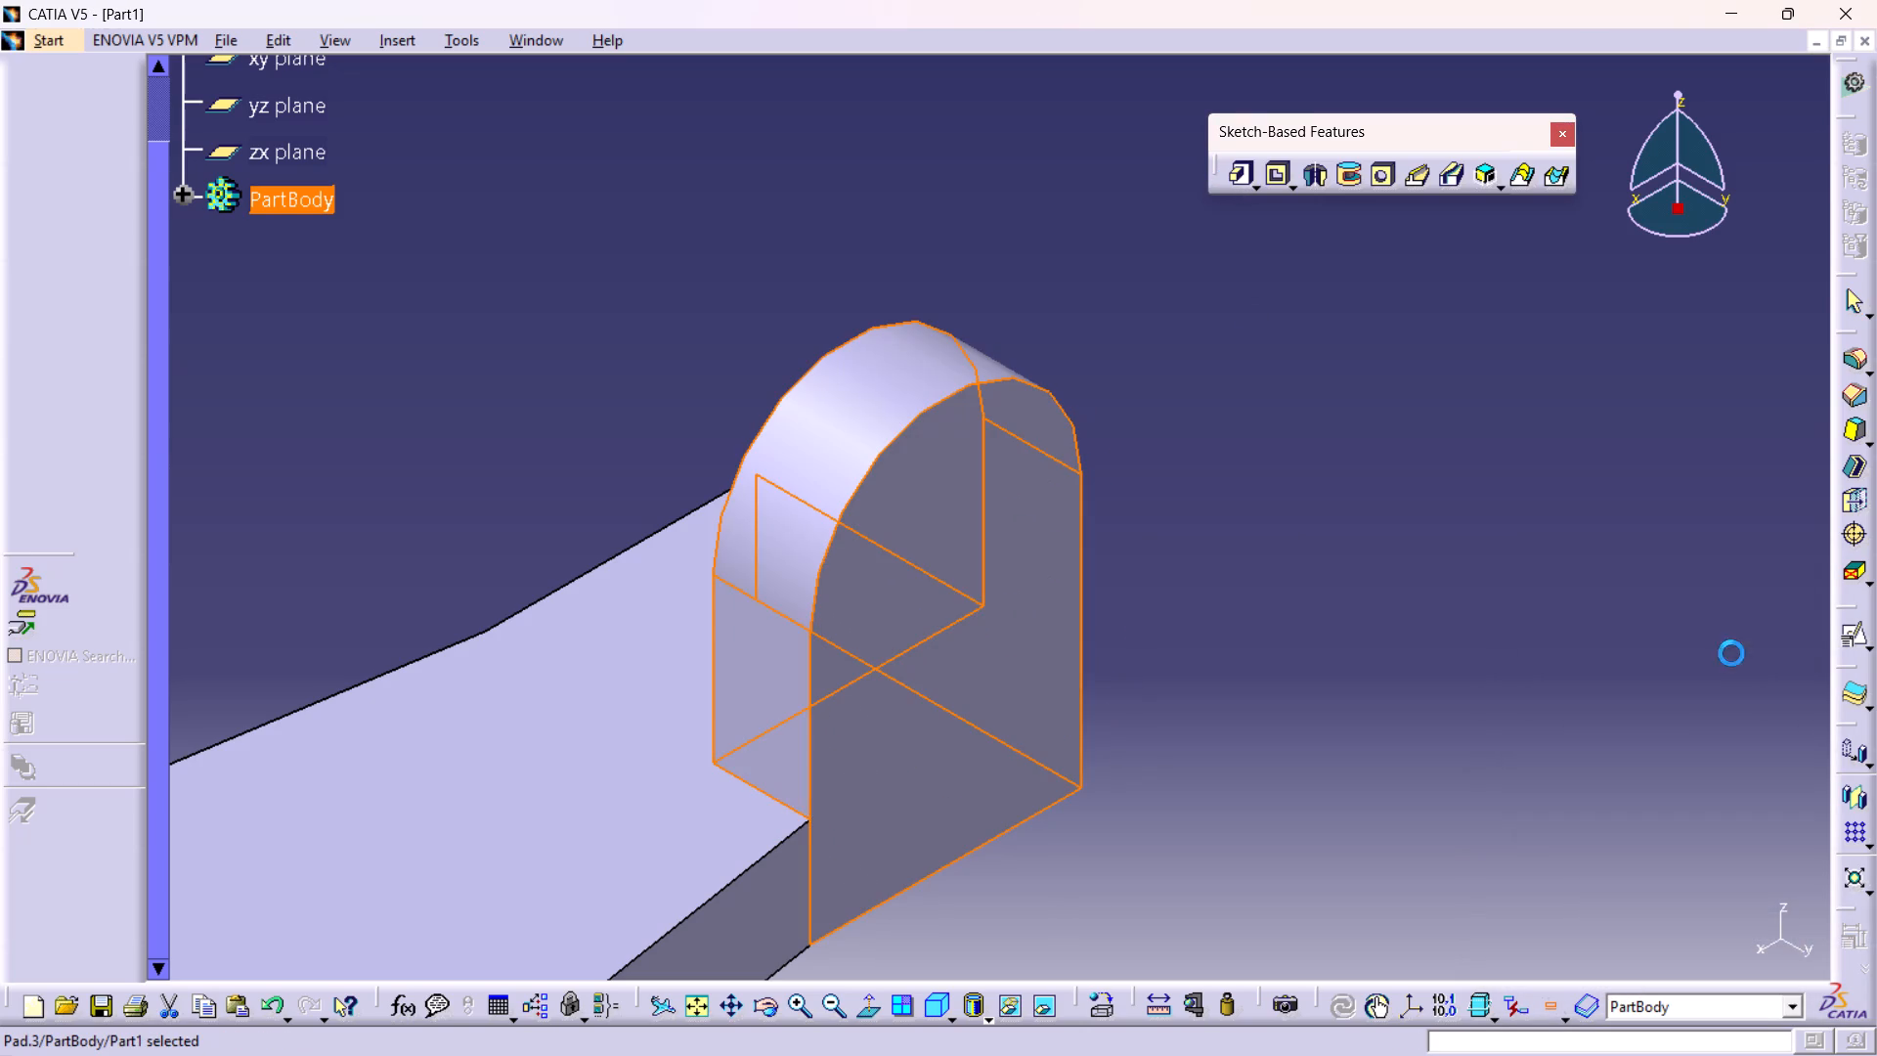
pyautogui.click(1598, 500)
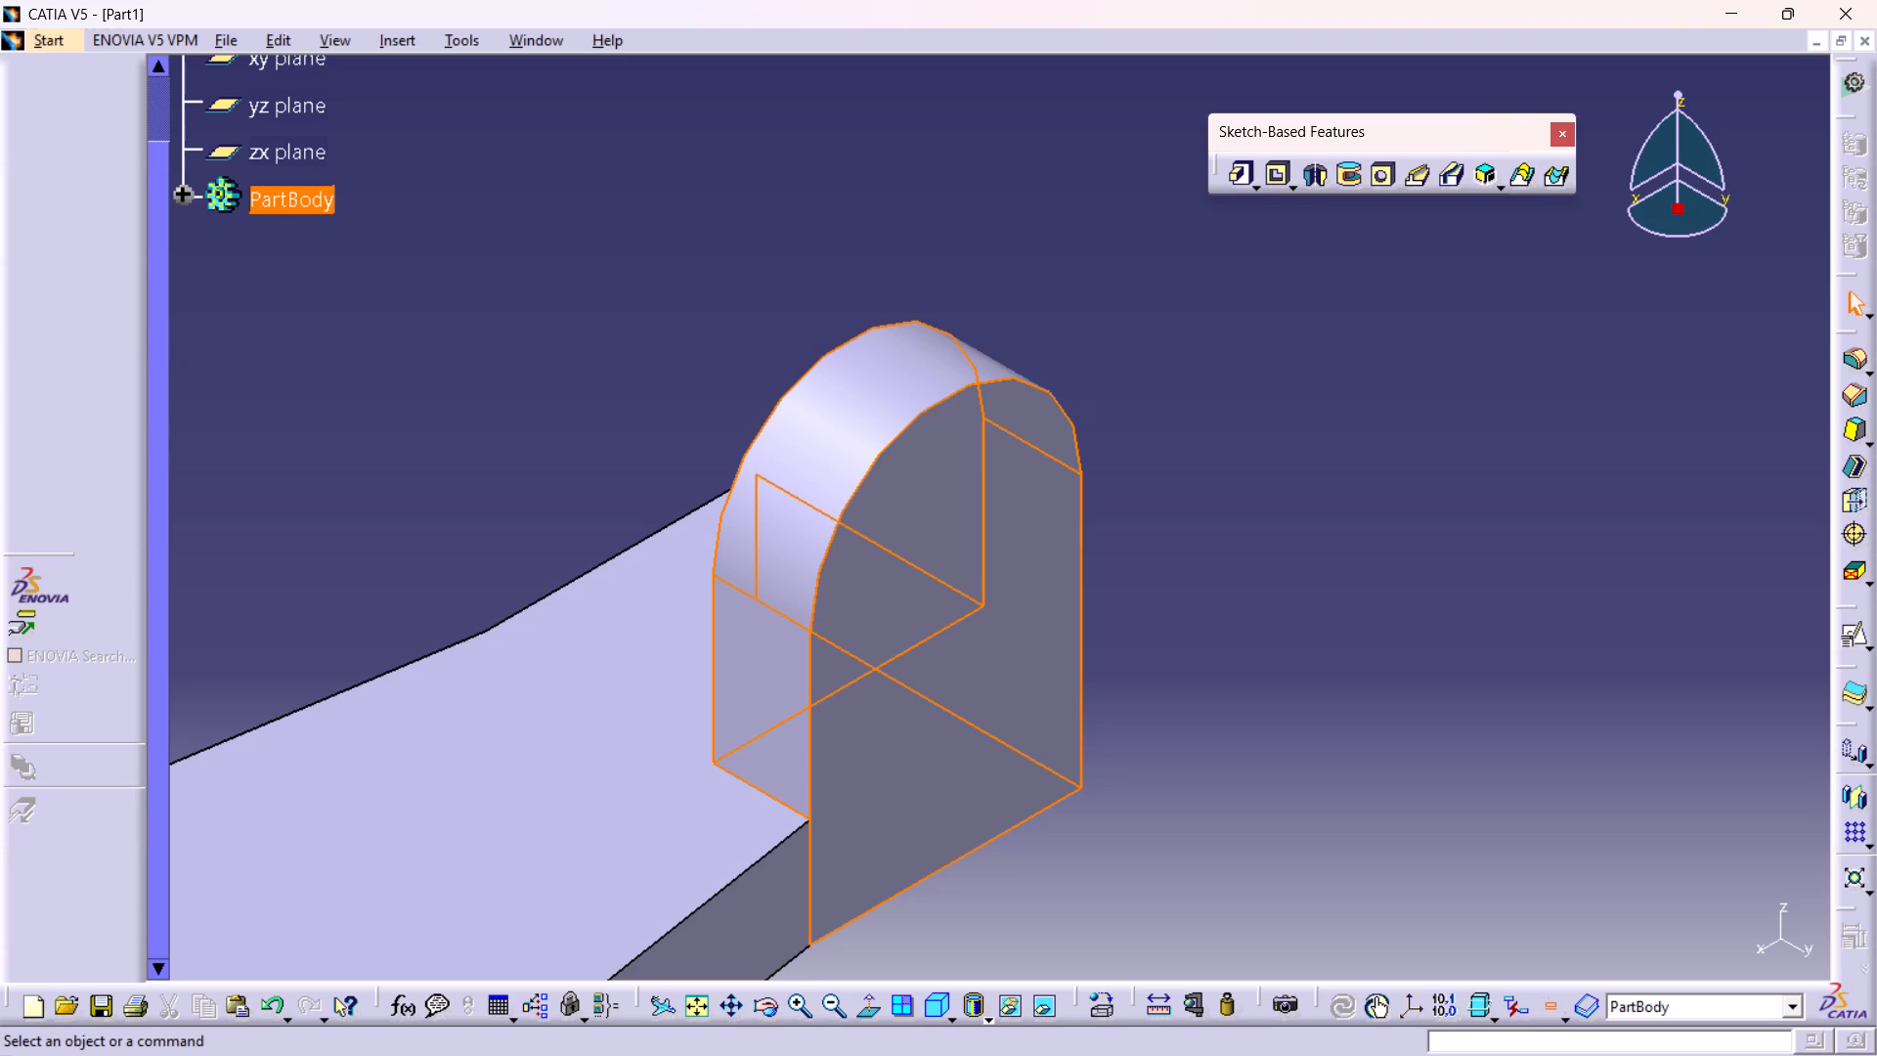
# Reopen the sketch of the lug pad, Sketch.4, for editing.
pyautogui.moveTo(1288, 447); pyautogui.dragTo(1263, 662, button='middle')
pyautogui.click(1288, 447)
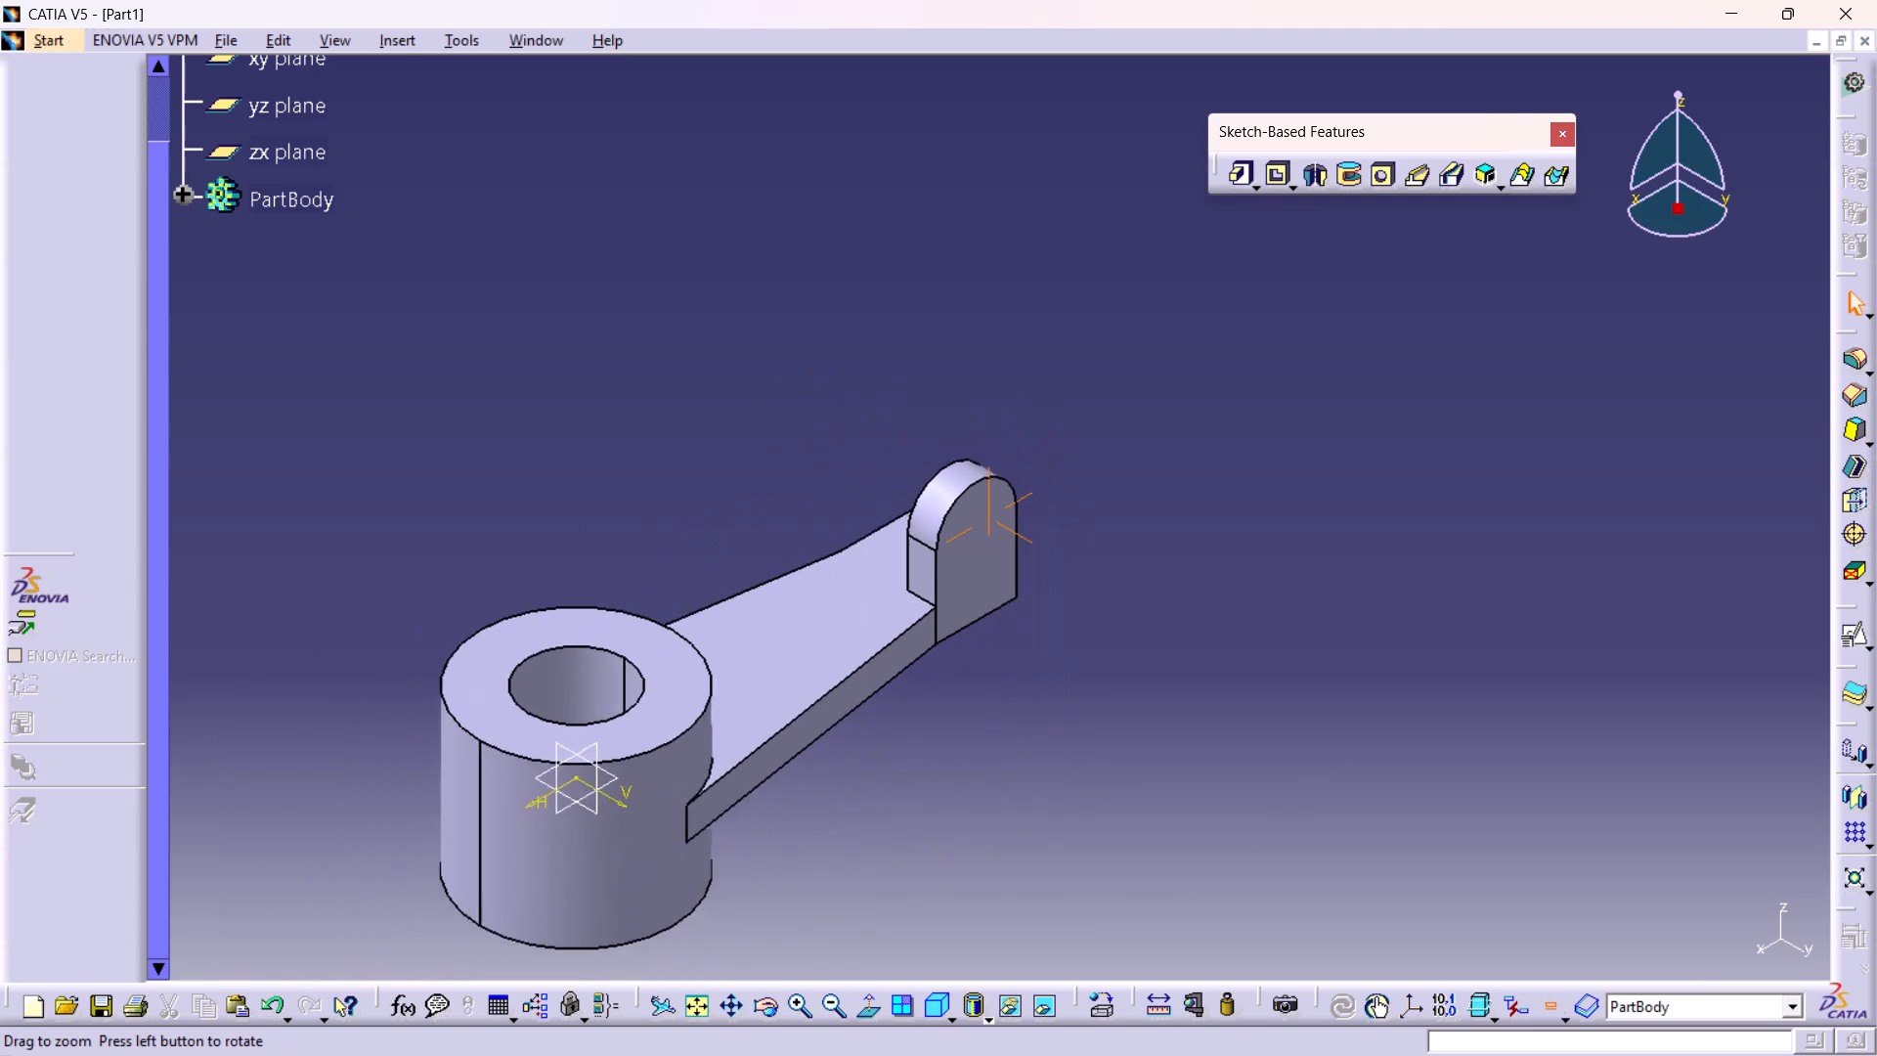
pyautogui.moveTo(1263, 662); pyautogui.dragTo(1272, 510, button='middle')
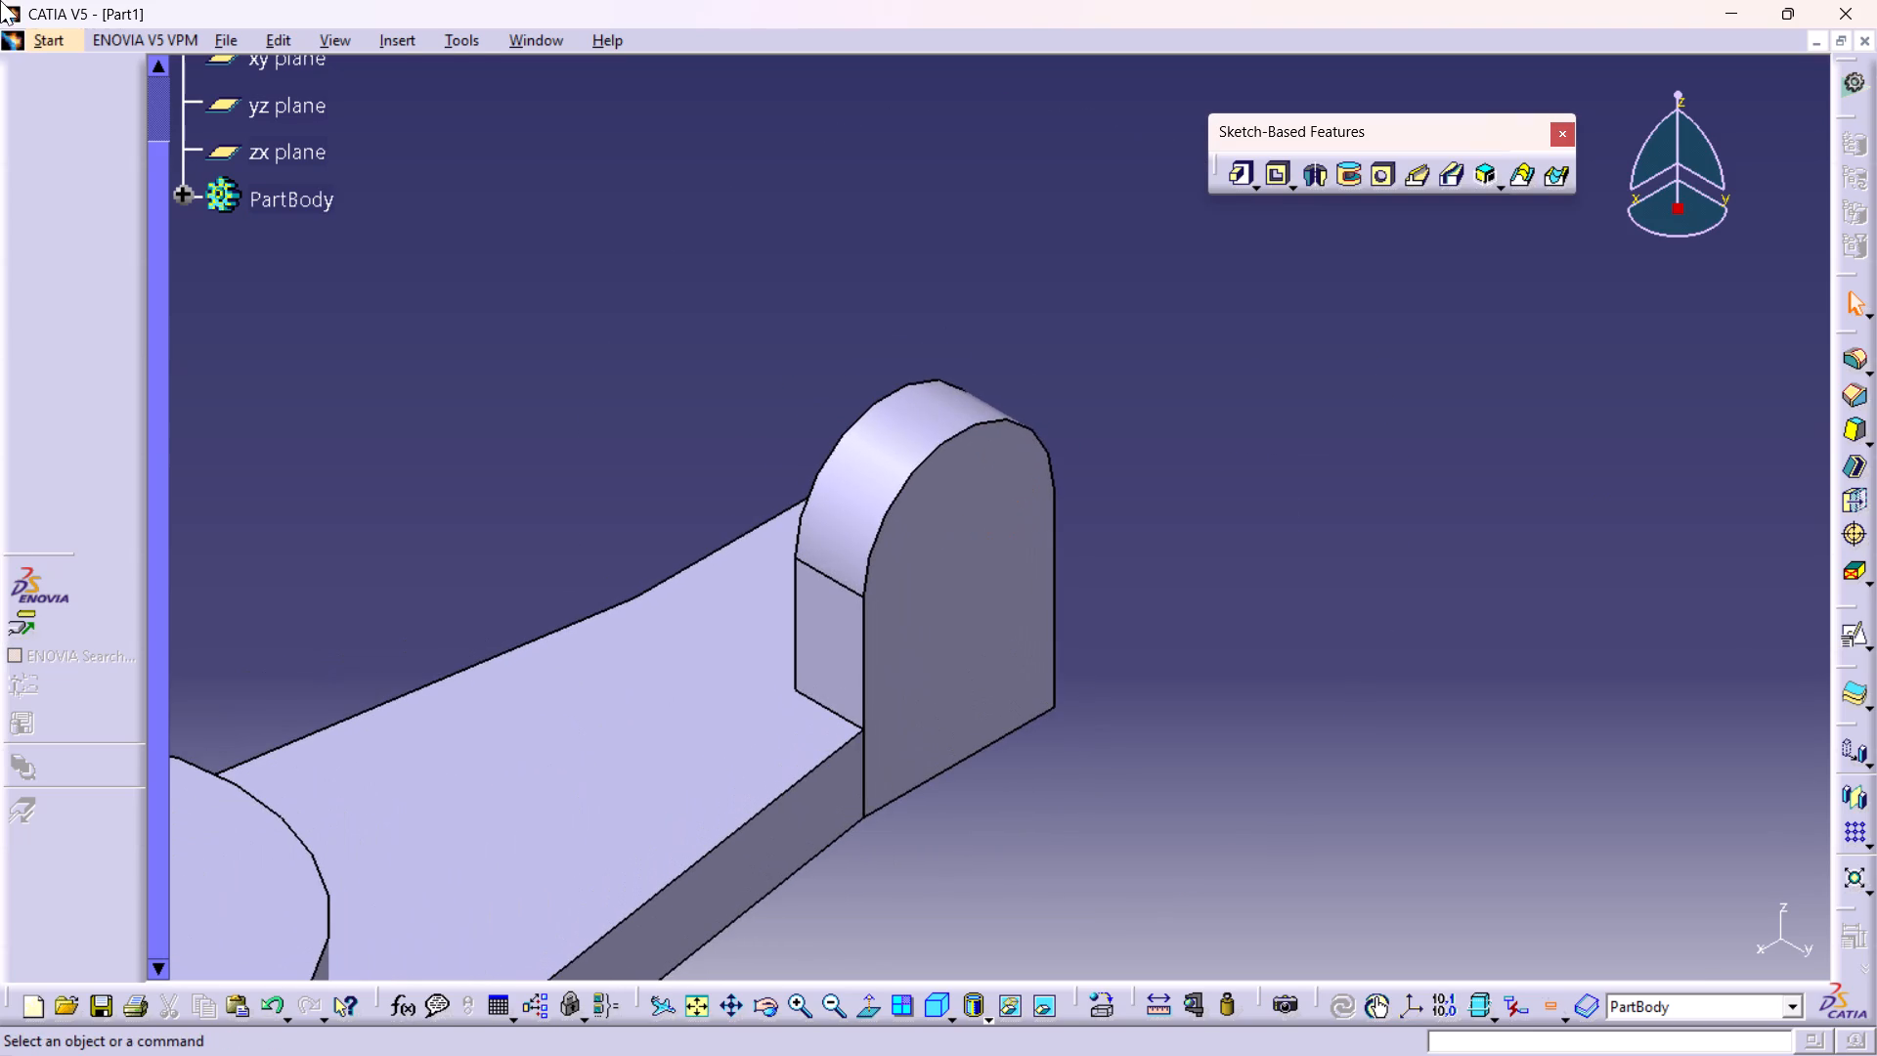
pyautogui.click(182, 198)
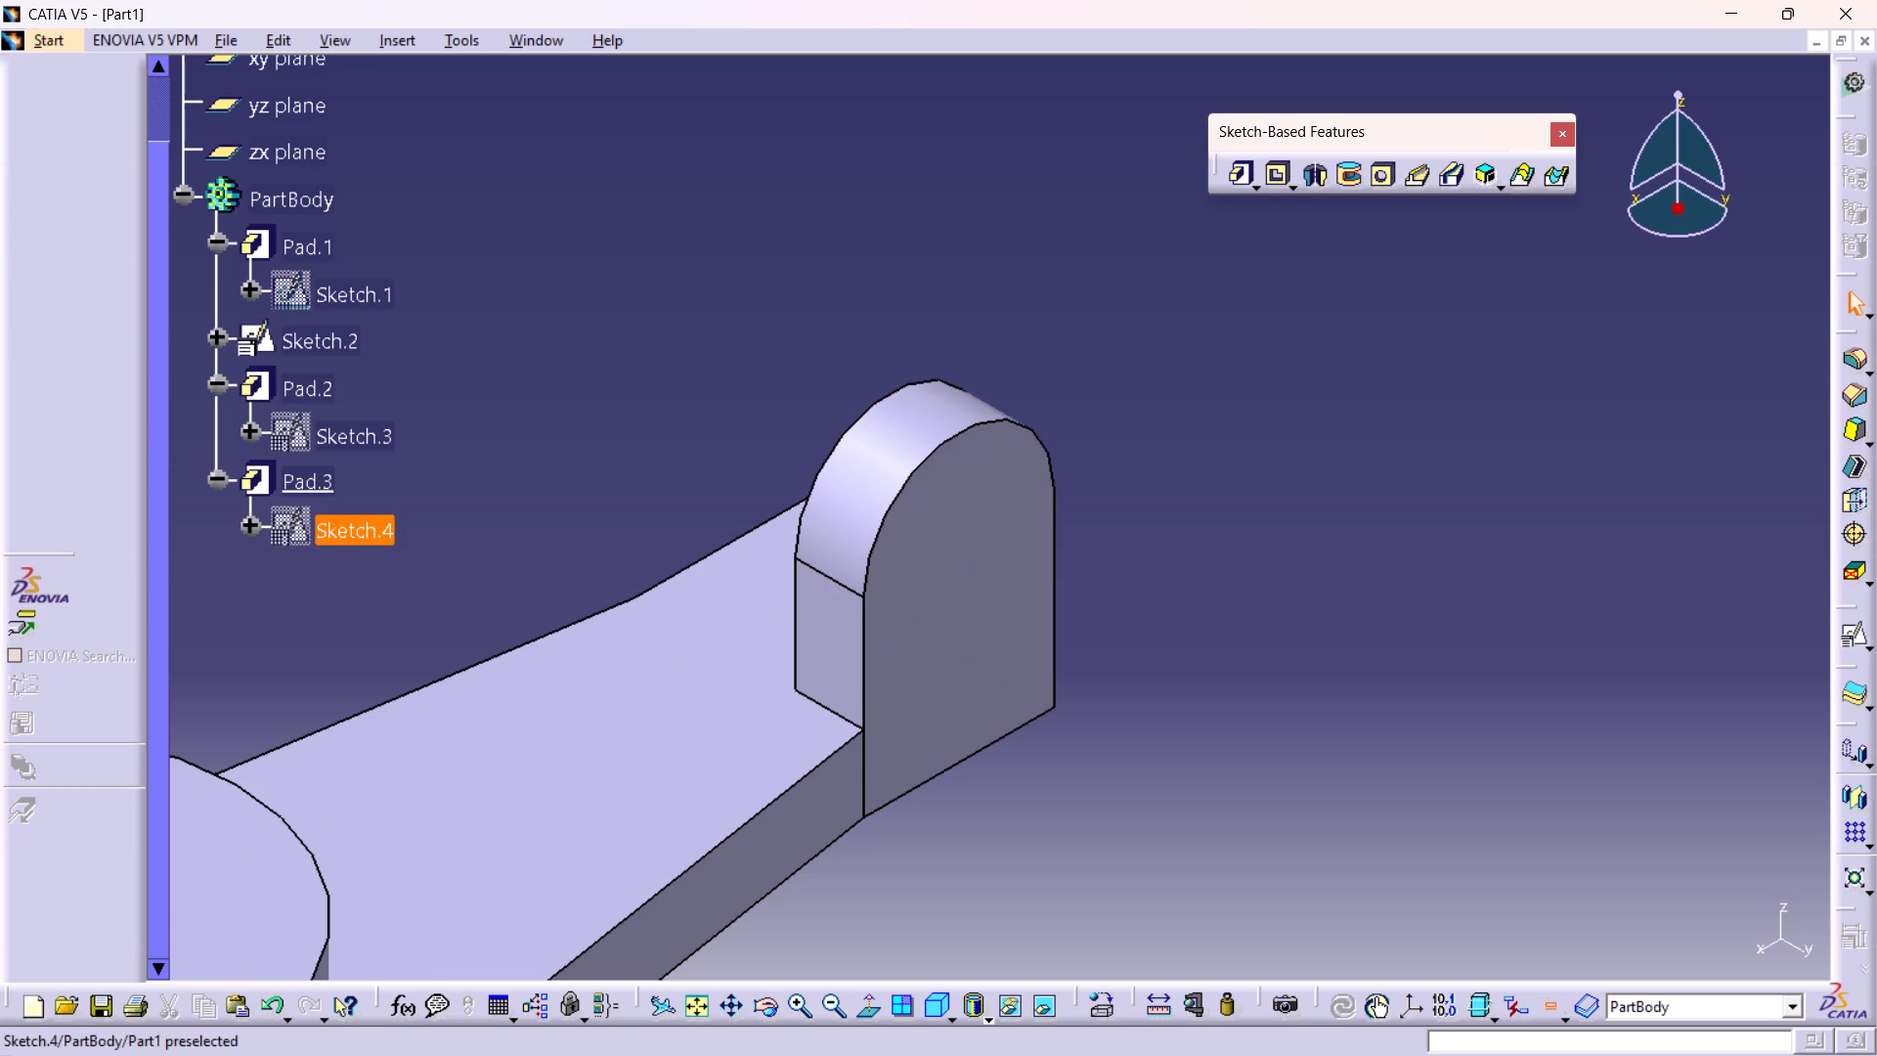
pyautogui.doubleClick(344, 529)
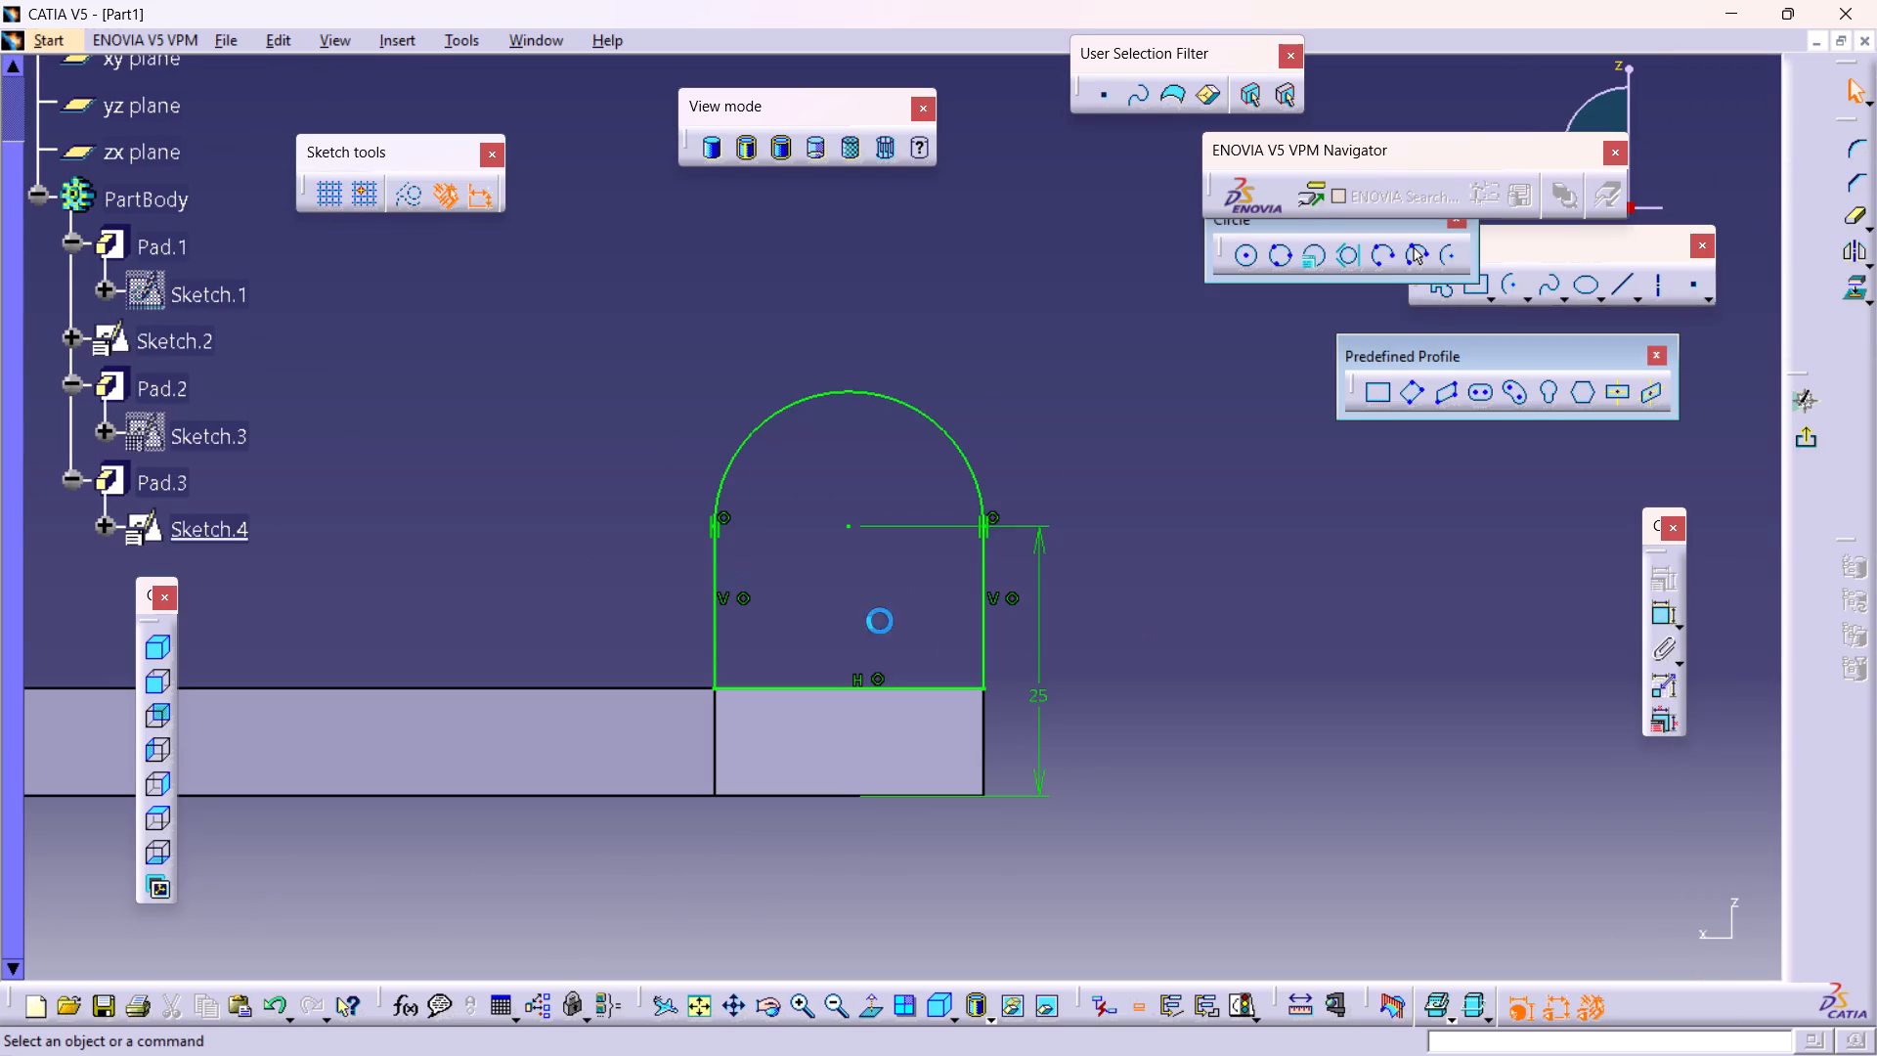
pyautogui.moveTo(1226, 623); pyautogui.dragTo(1198, 714, button='middle')
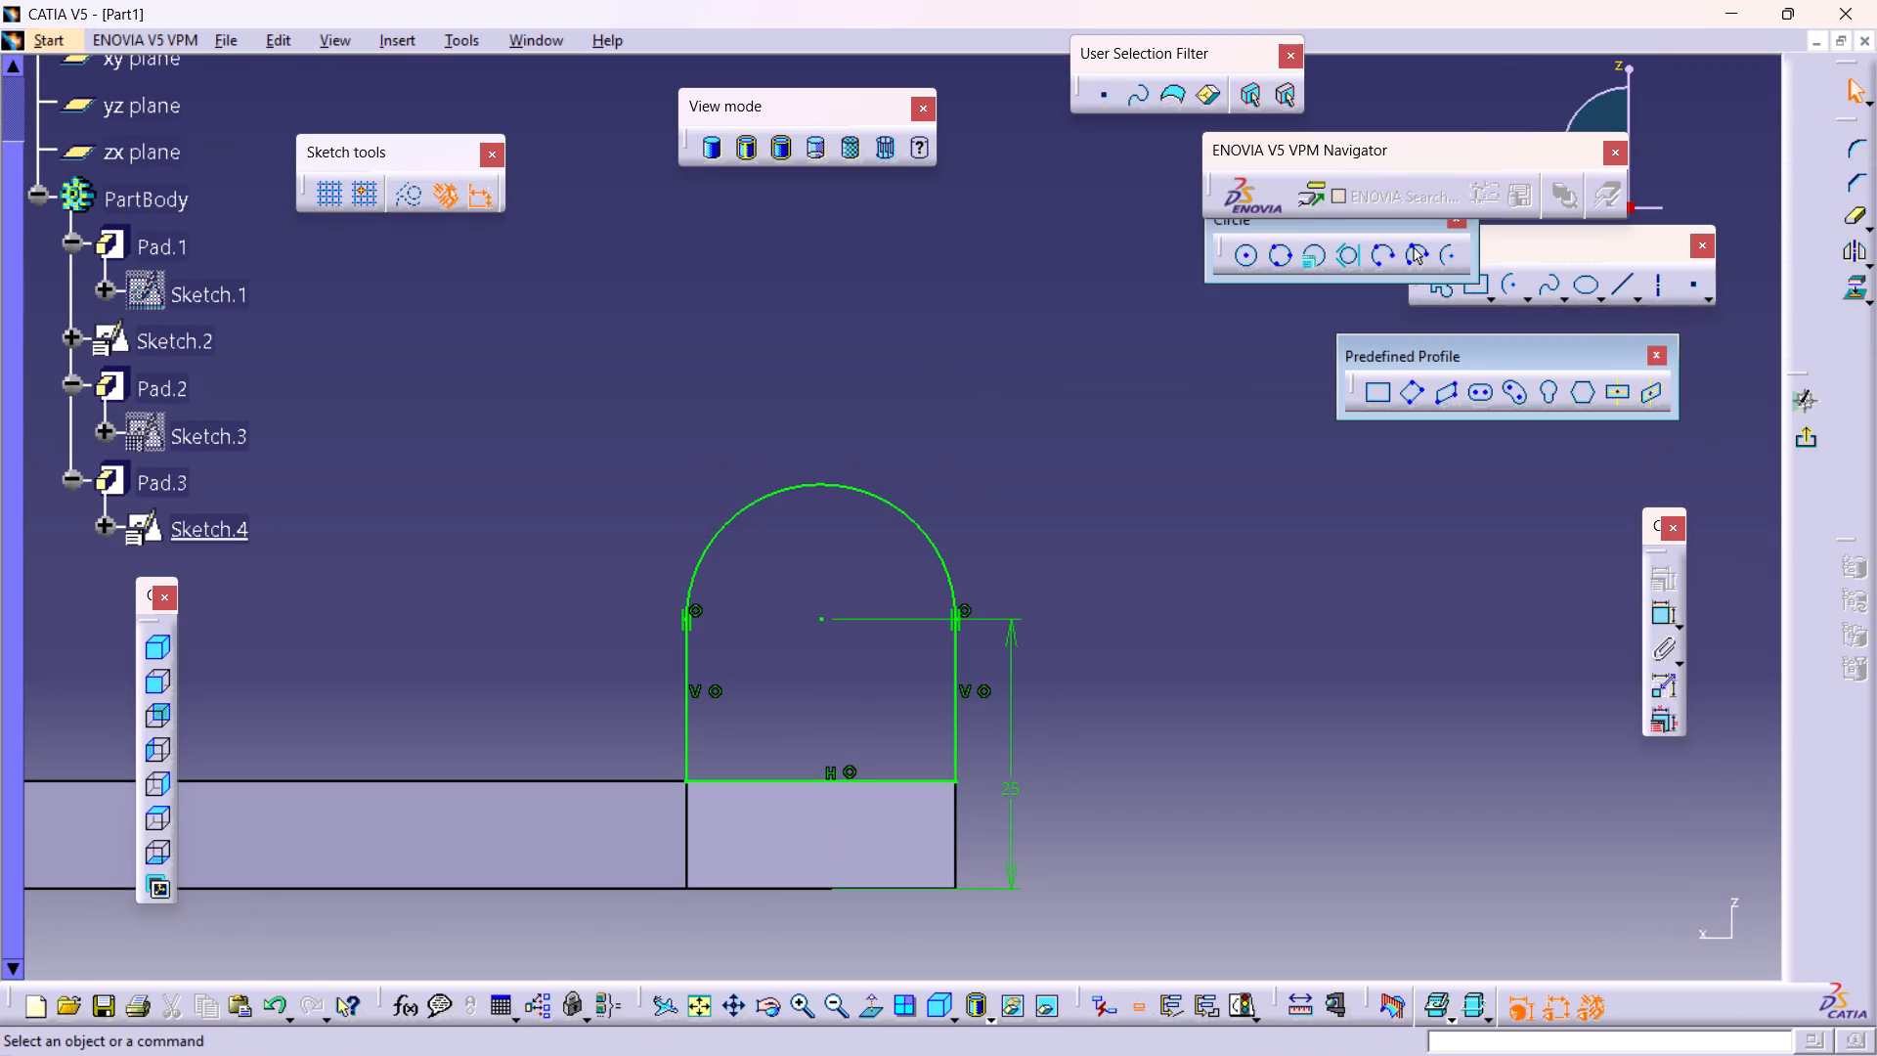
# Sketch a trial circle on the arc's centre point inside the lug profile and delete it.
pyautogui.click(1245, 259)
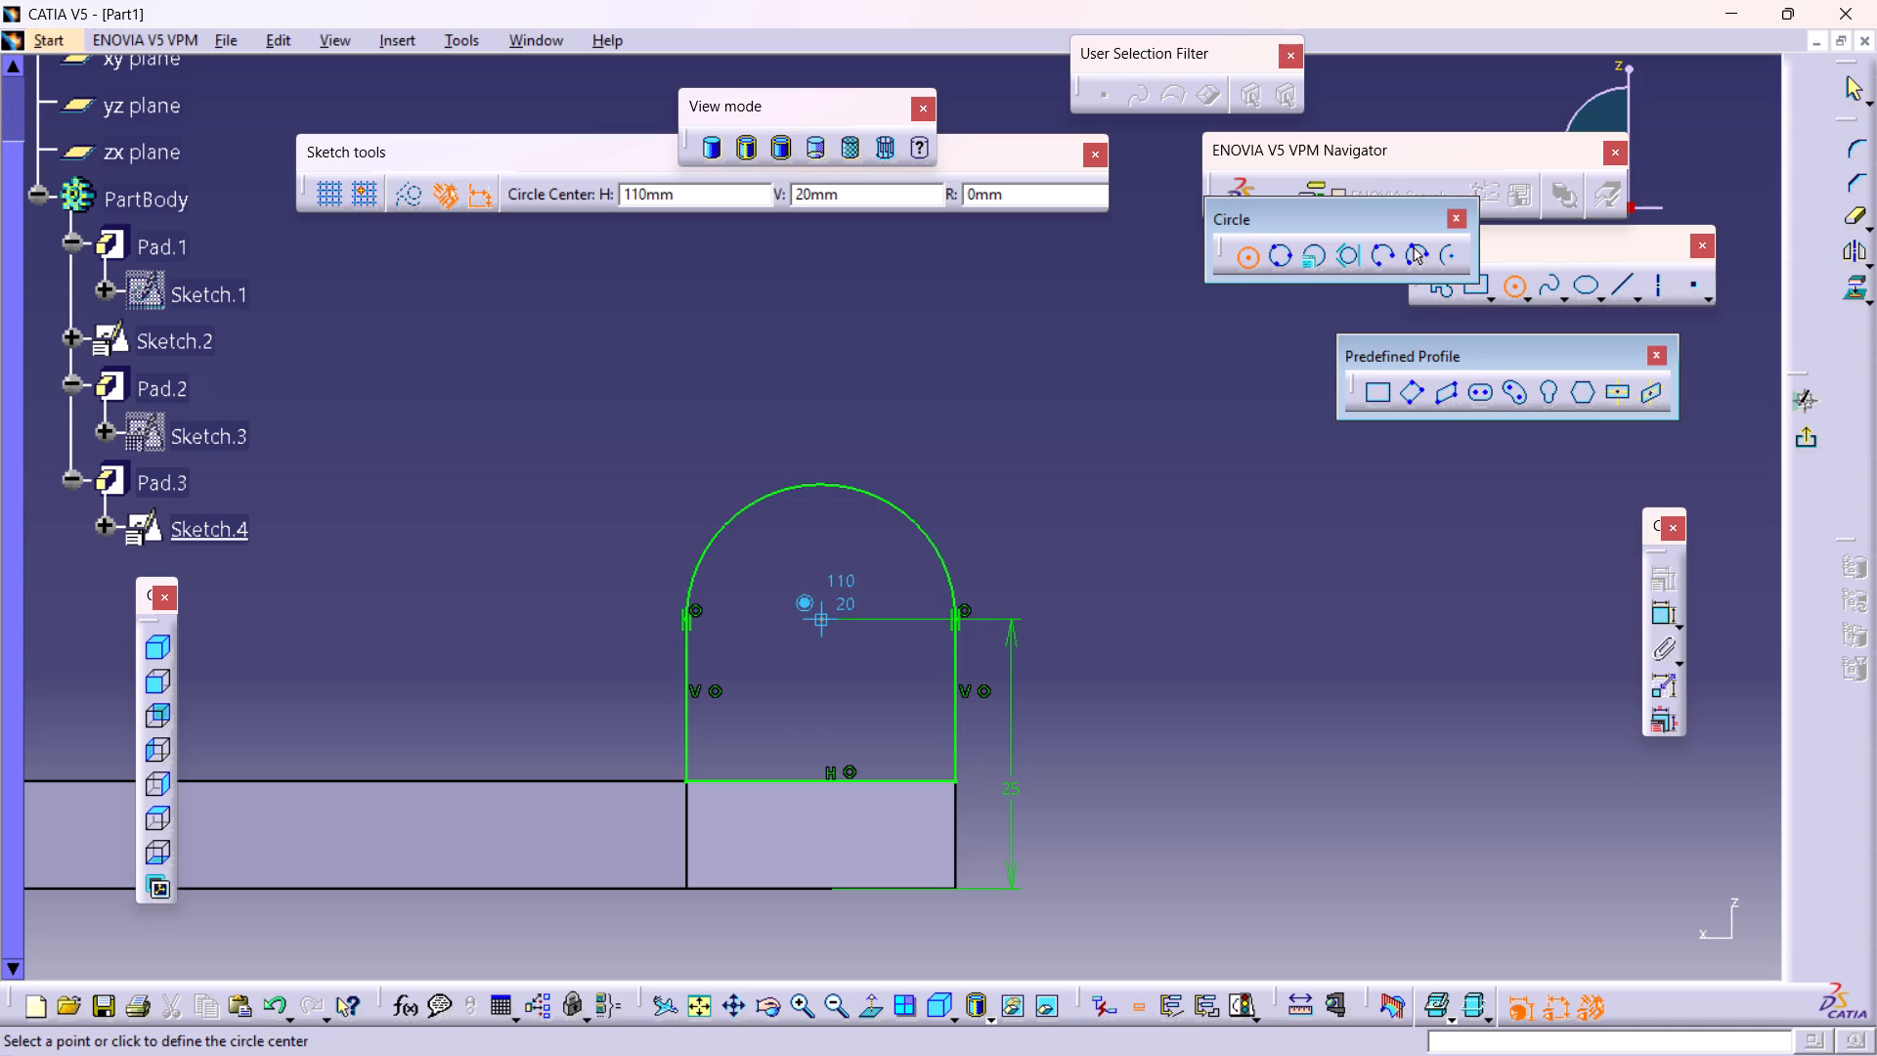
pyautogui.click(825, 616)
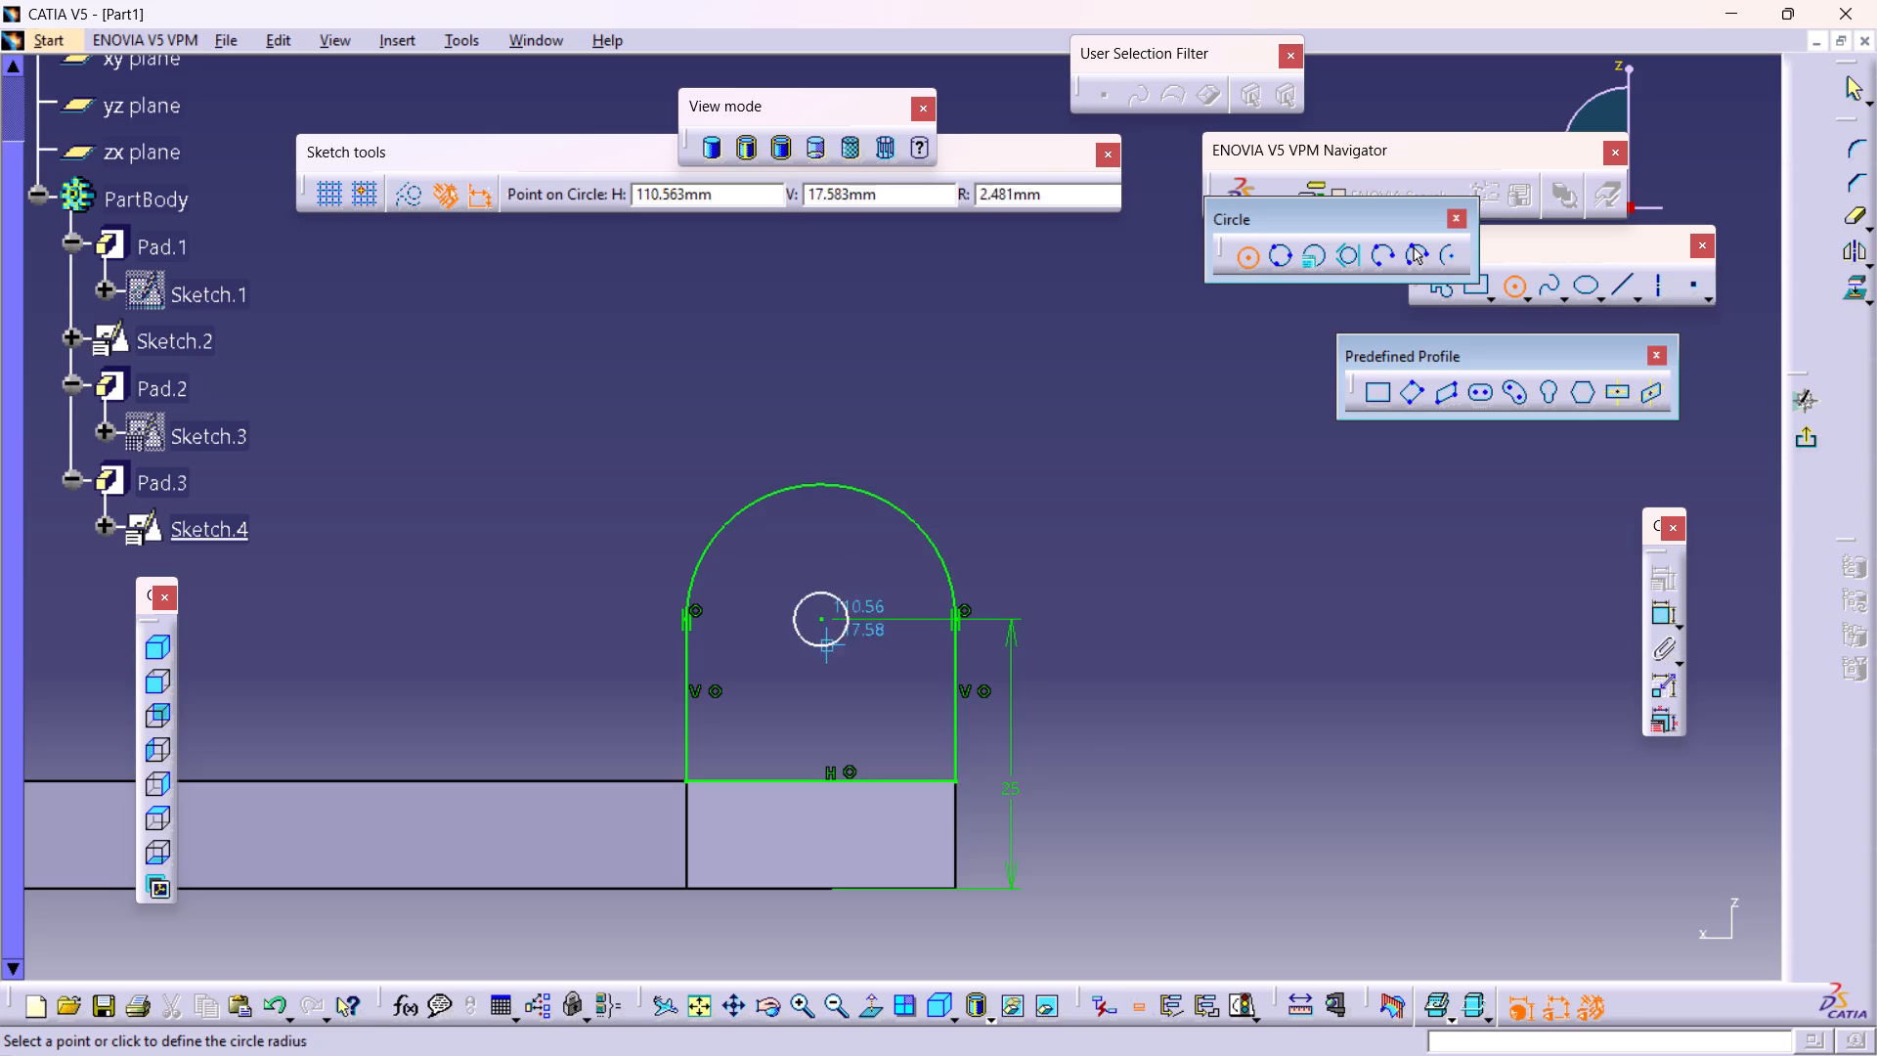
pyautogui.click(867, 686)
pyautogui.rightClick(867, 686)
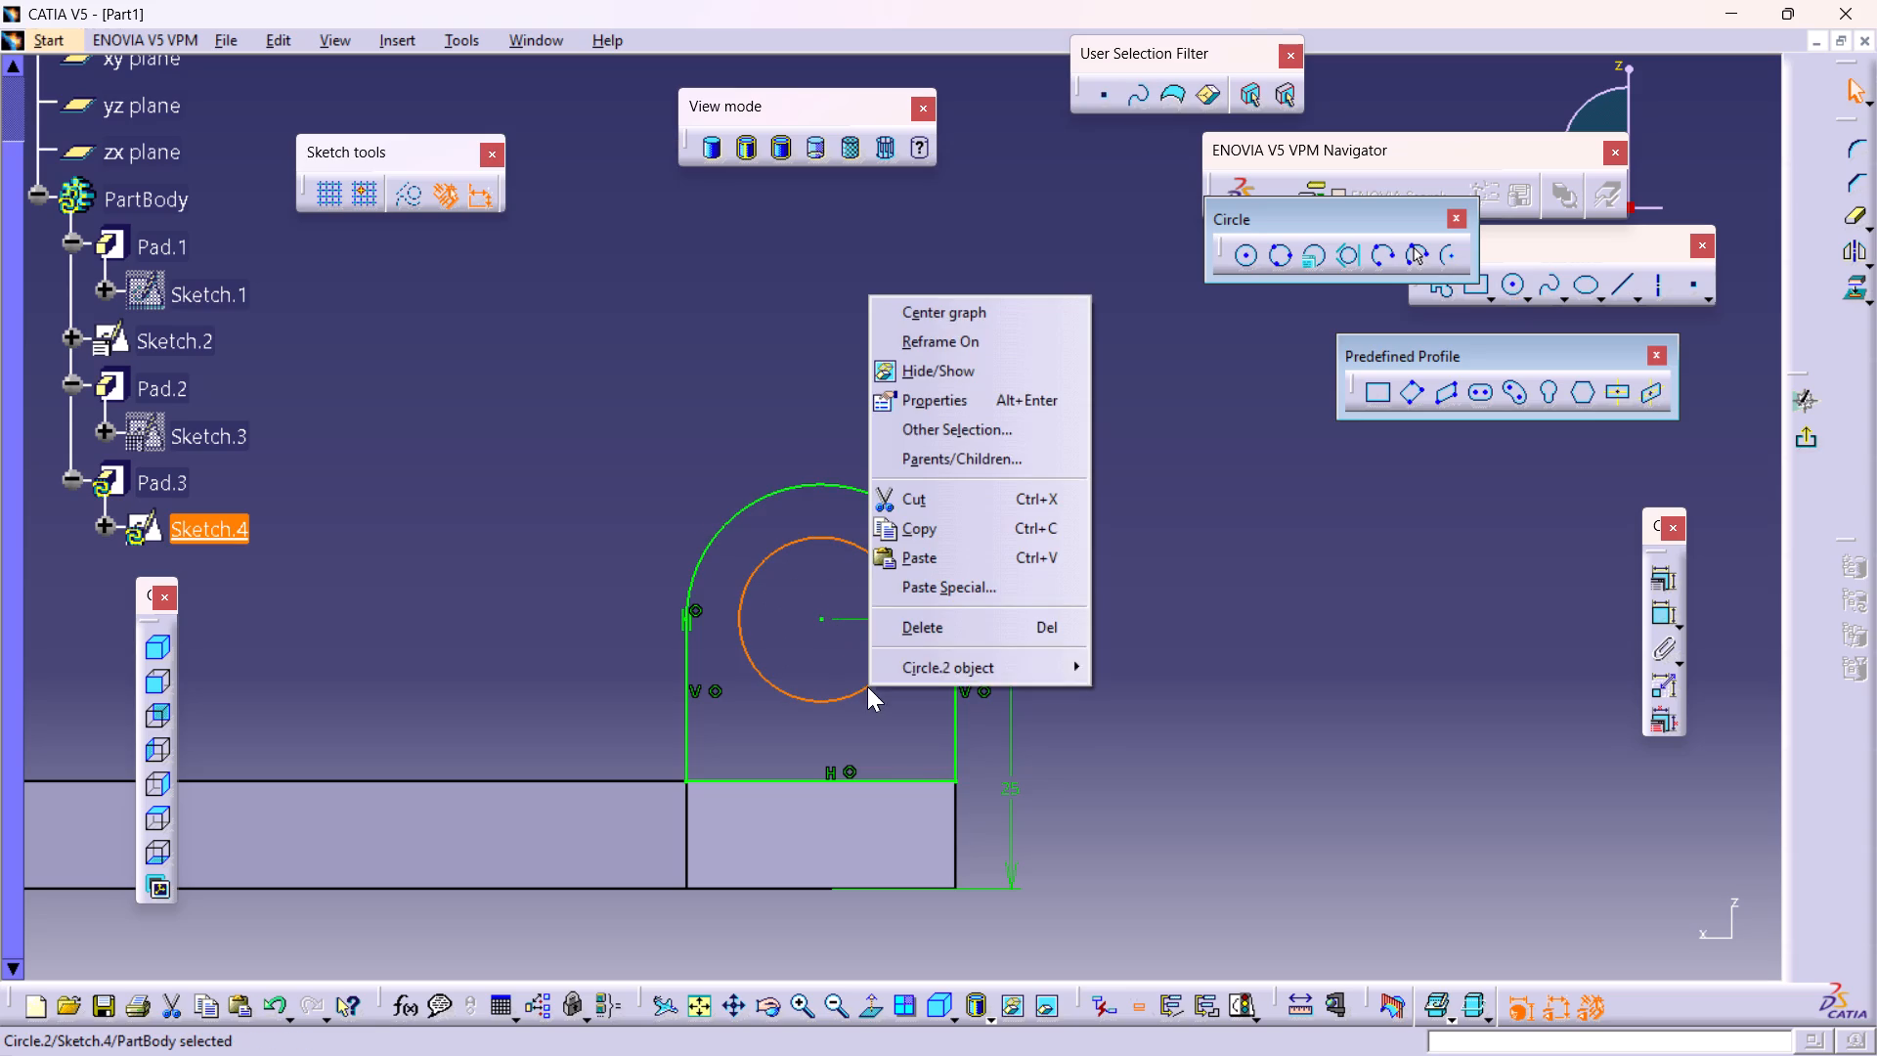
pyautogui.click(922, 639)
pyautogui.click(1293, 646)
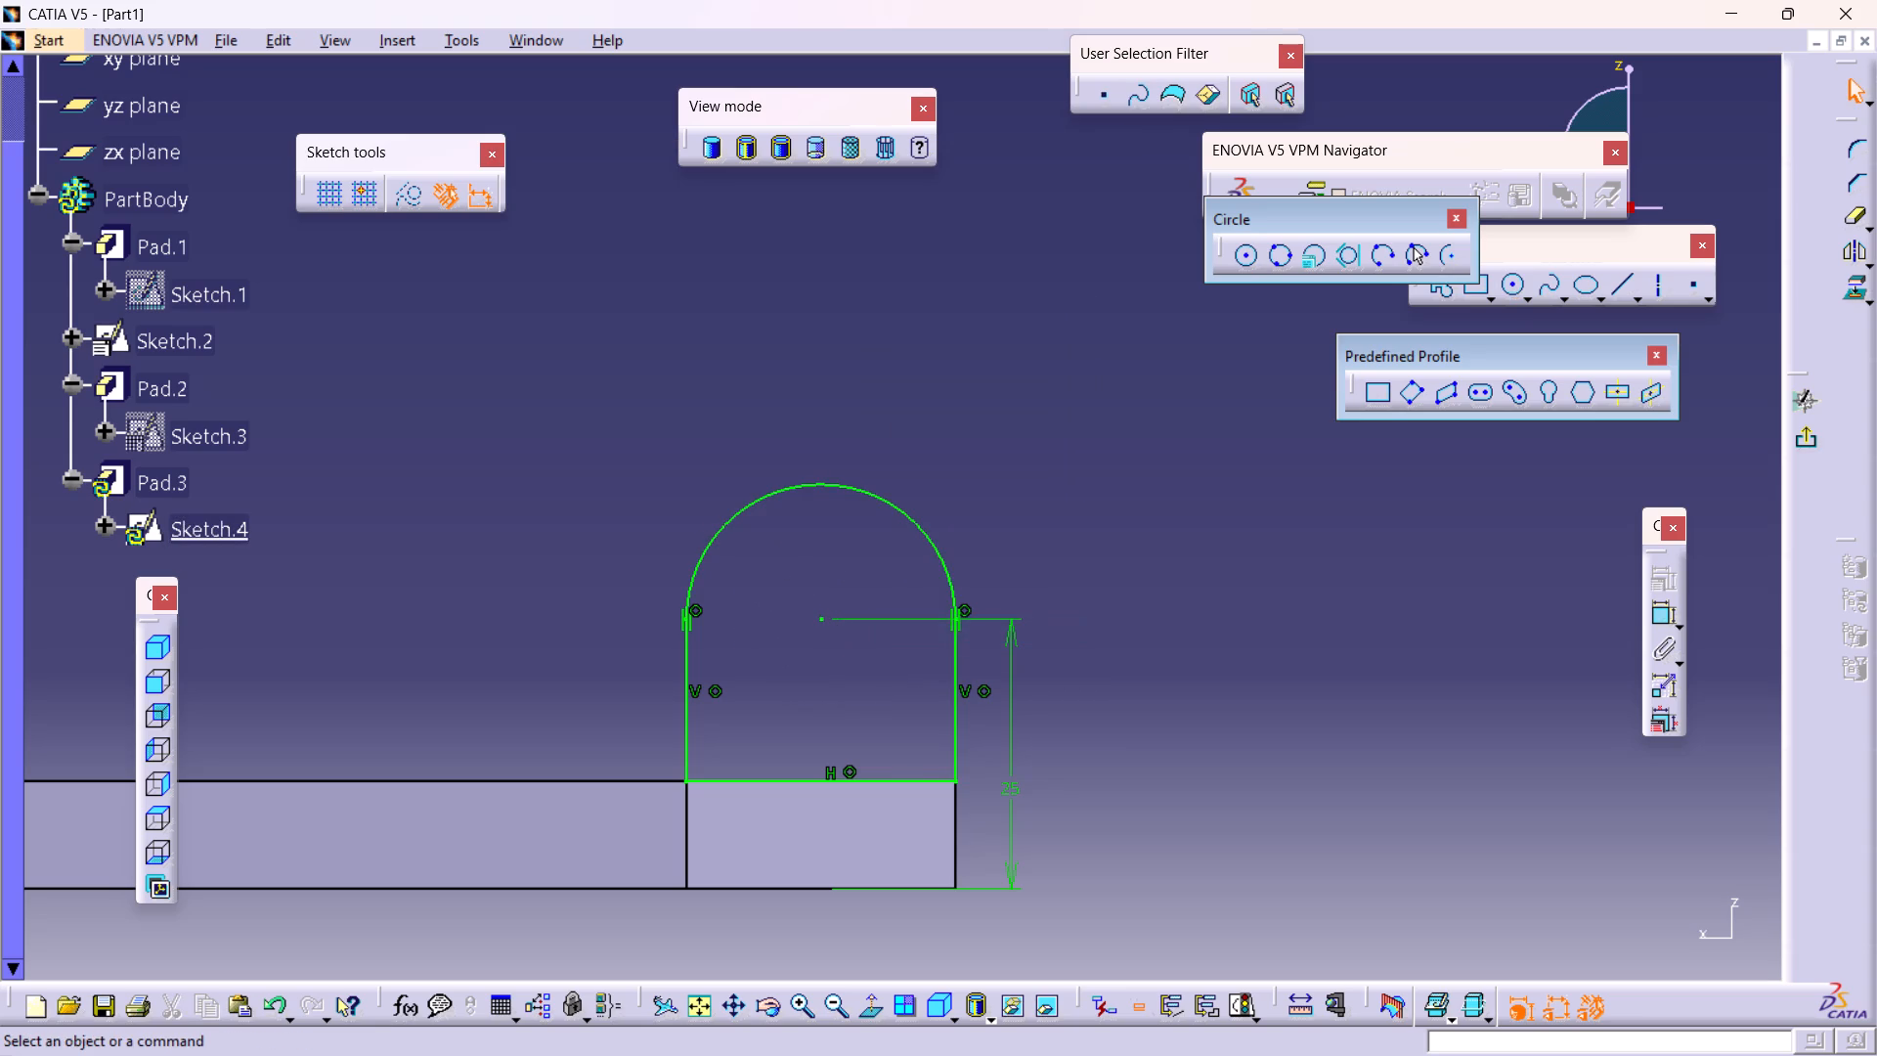
# Sketch a circle of about 15.5 mm diameter inside the lug profile, centred close to the arc's centre.
pyautogui.click(1251, 253)
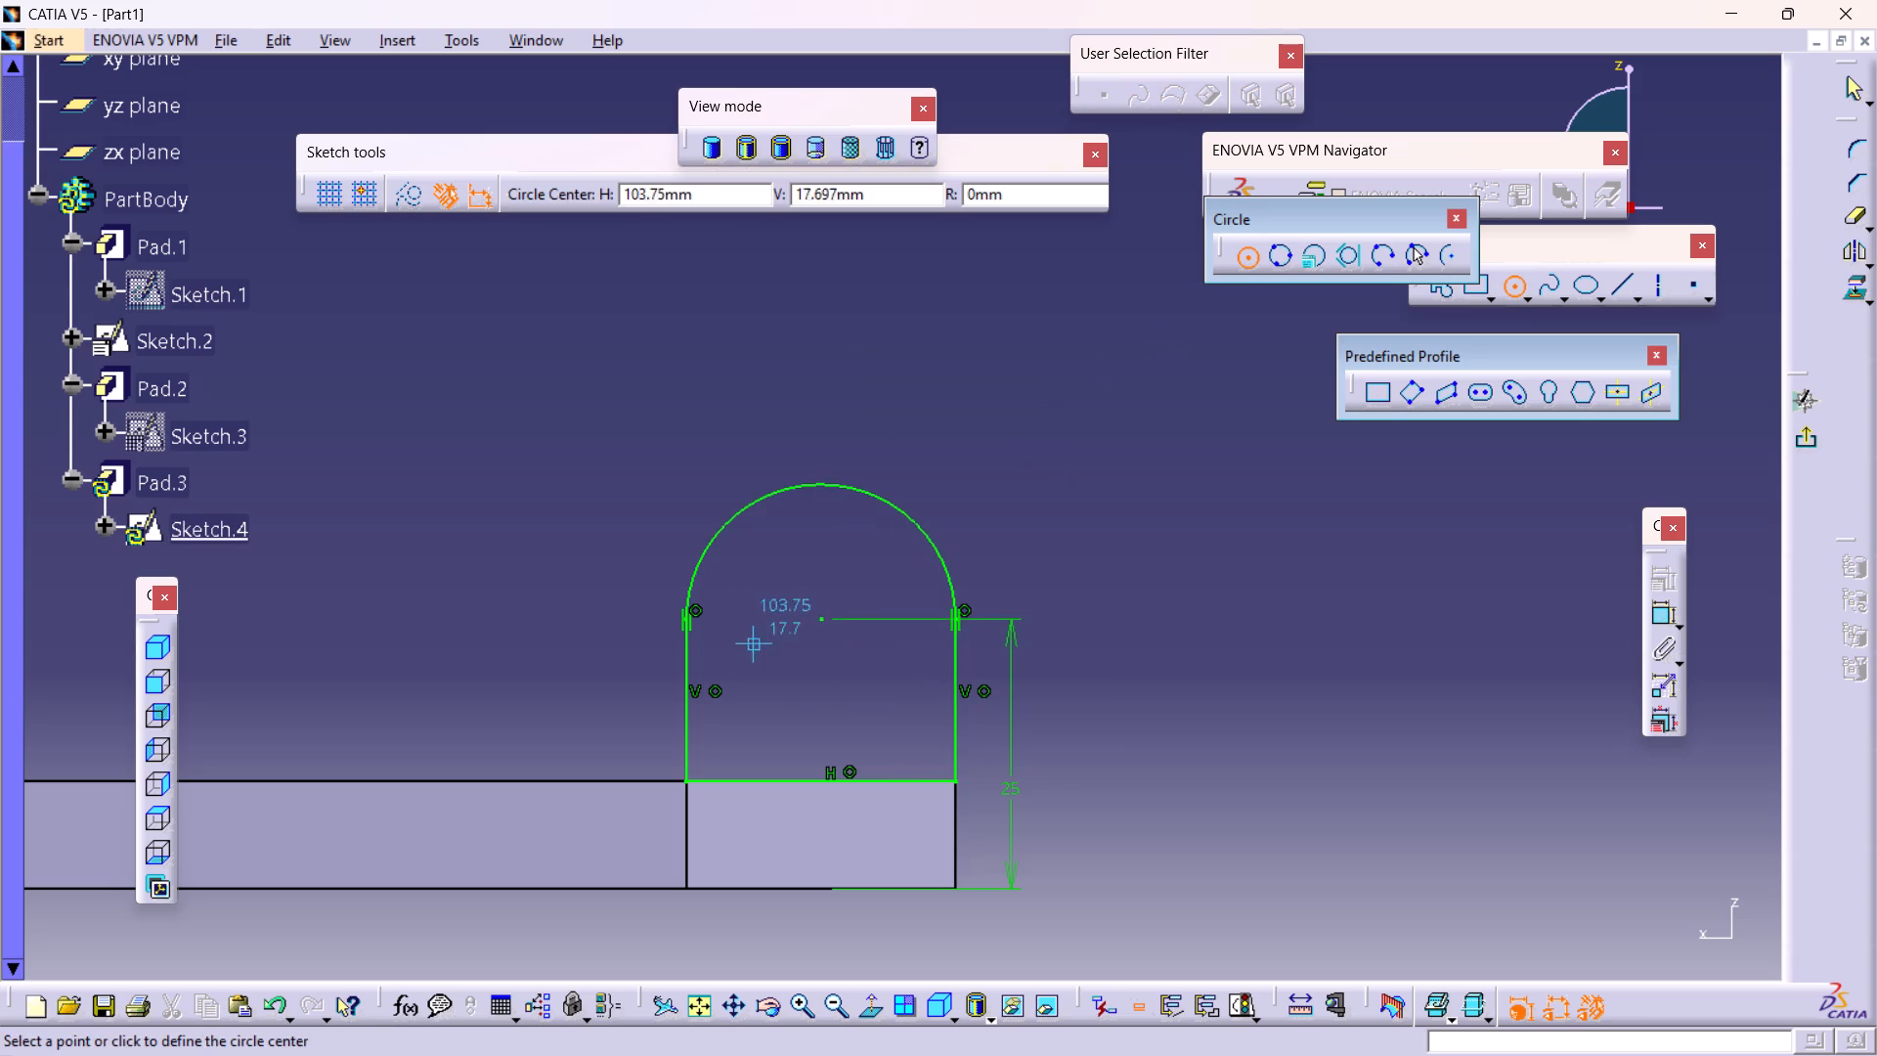
pyautogui.click(813, 617)
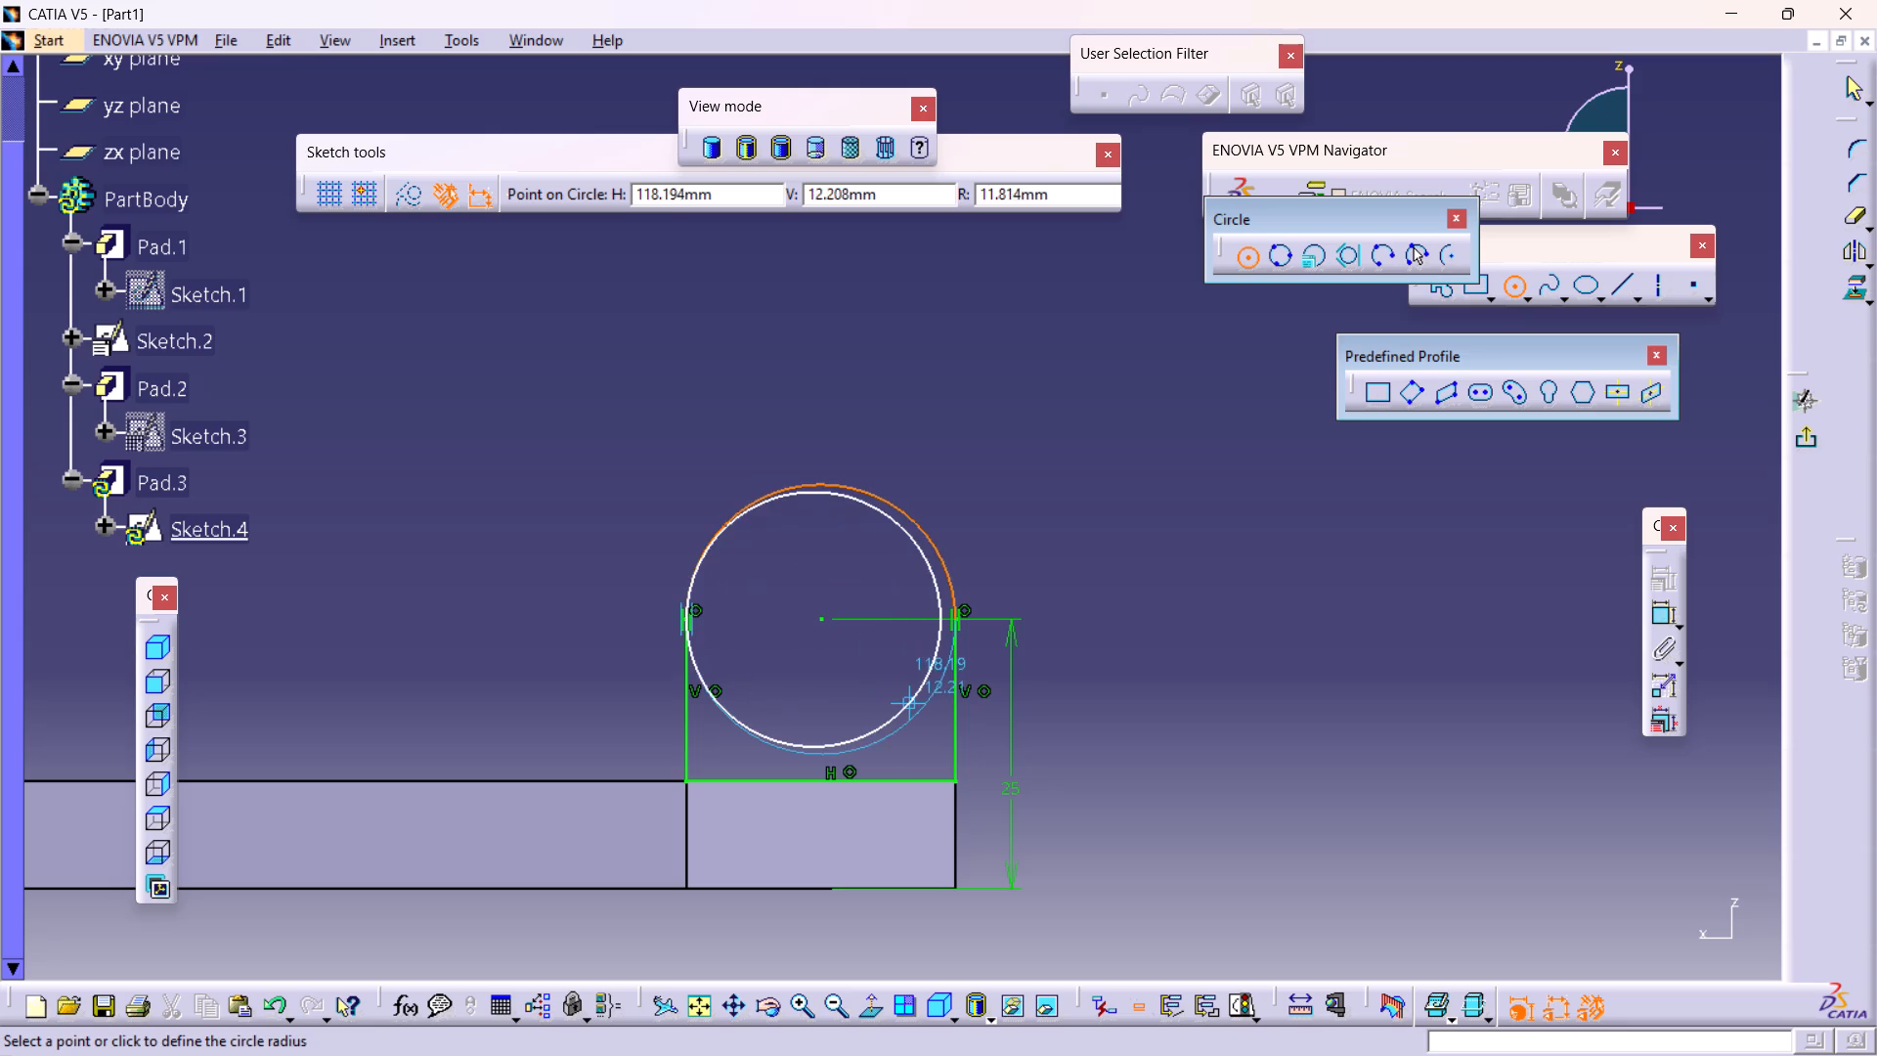
pyautogui.click(895, 681)
pyautogui.click(1307, 700)
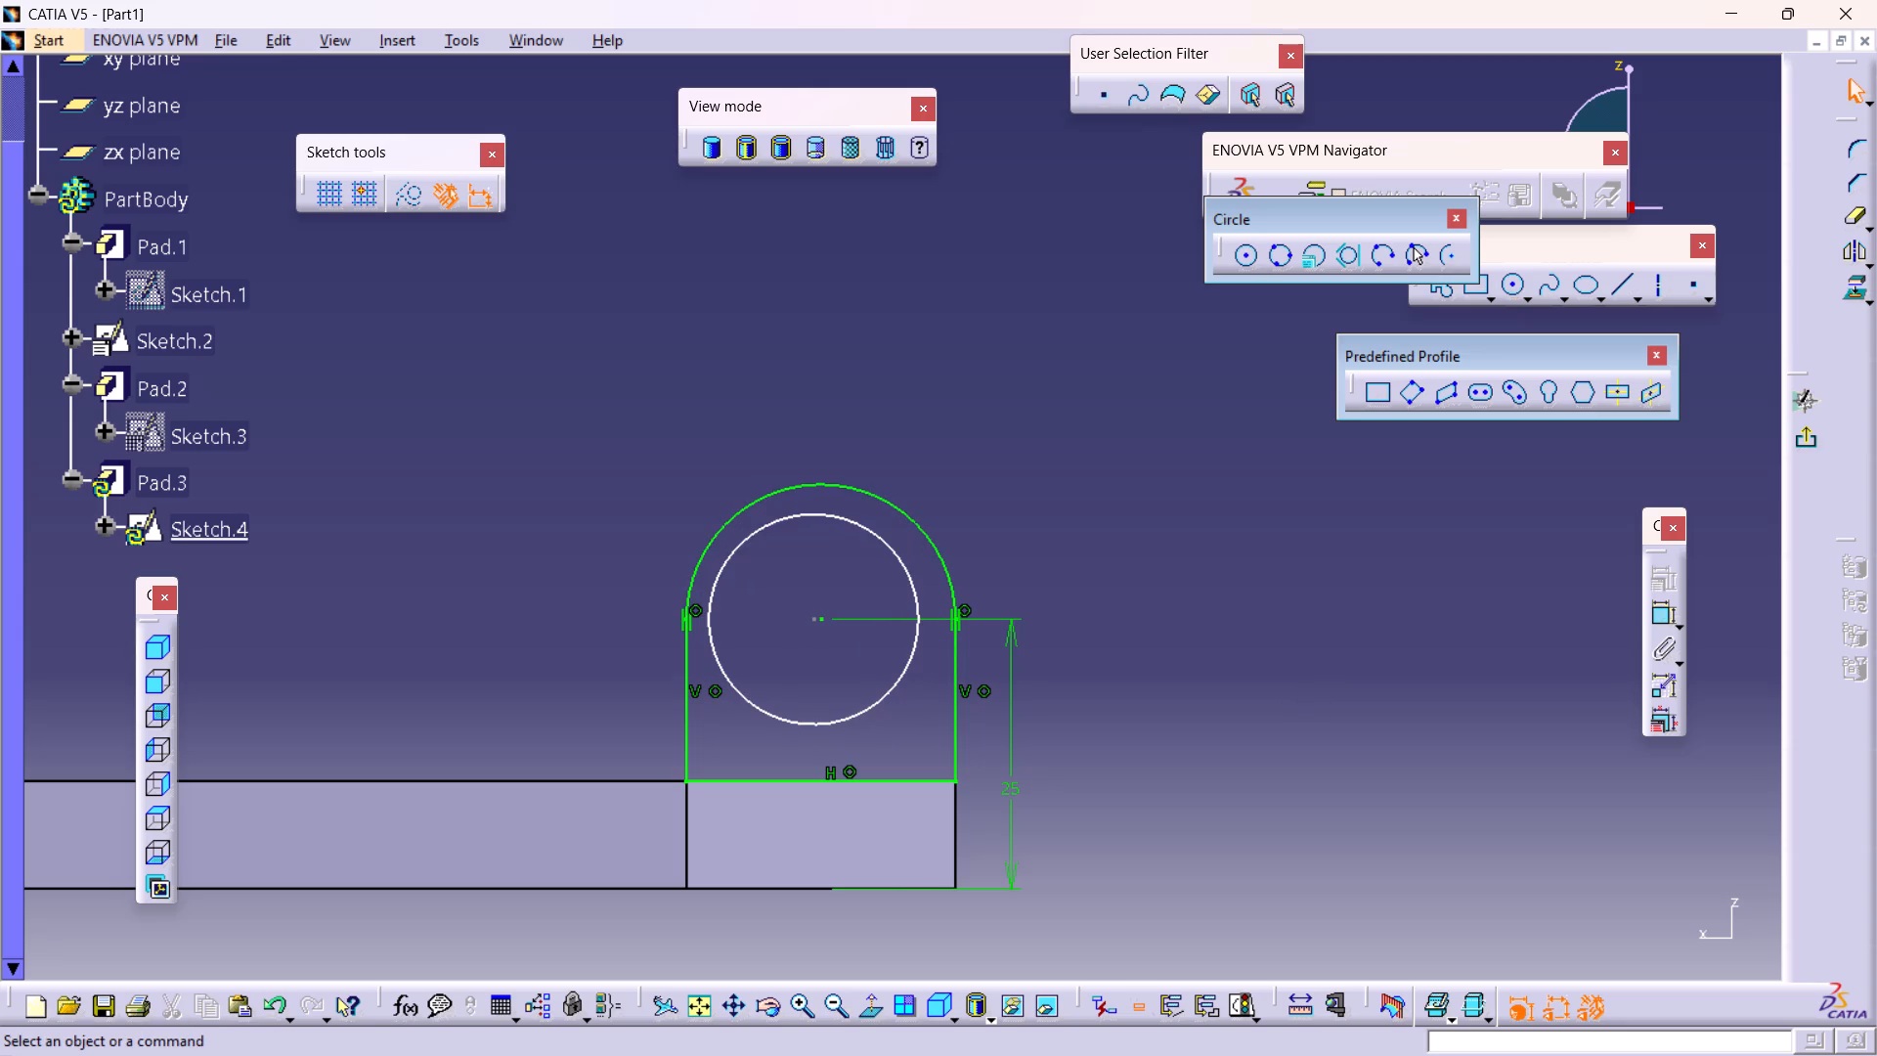
pyautogui.click(1307, 700)
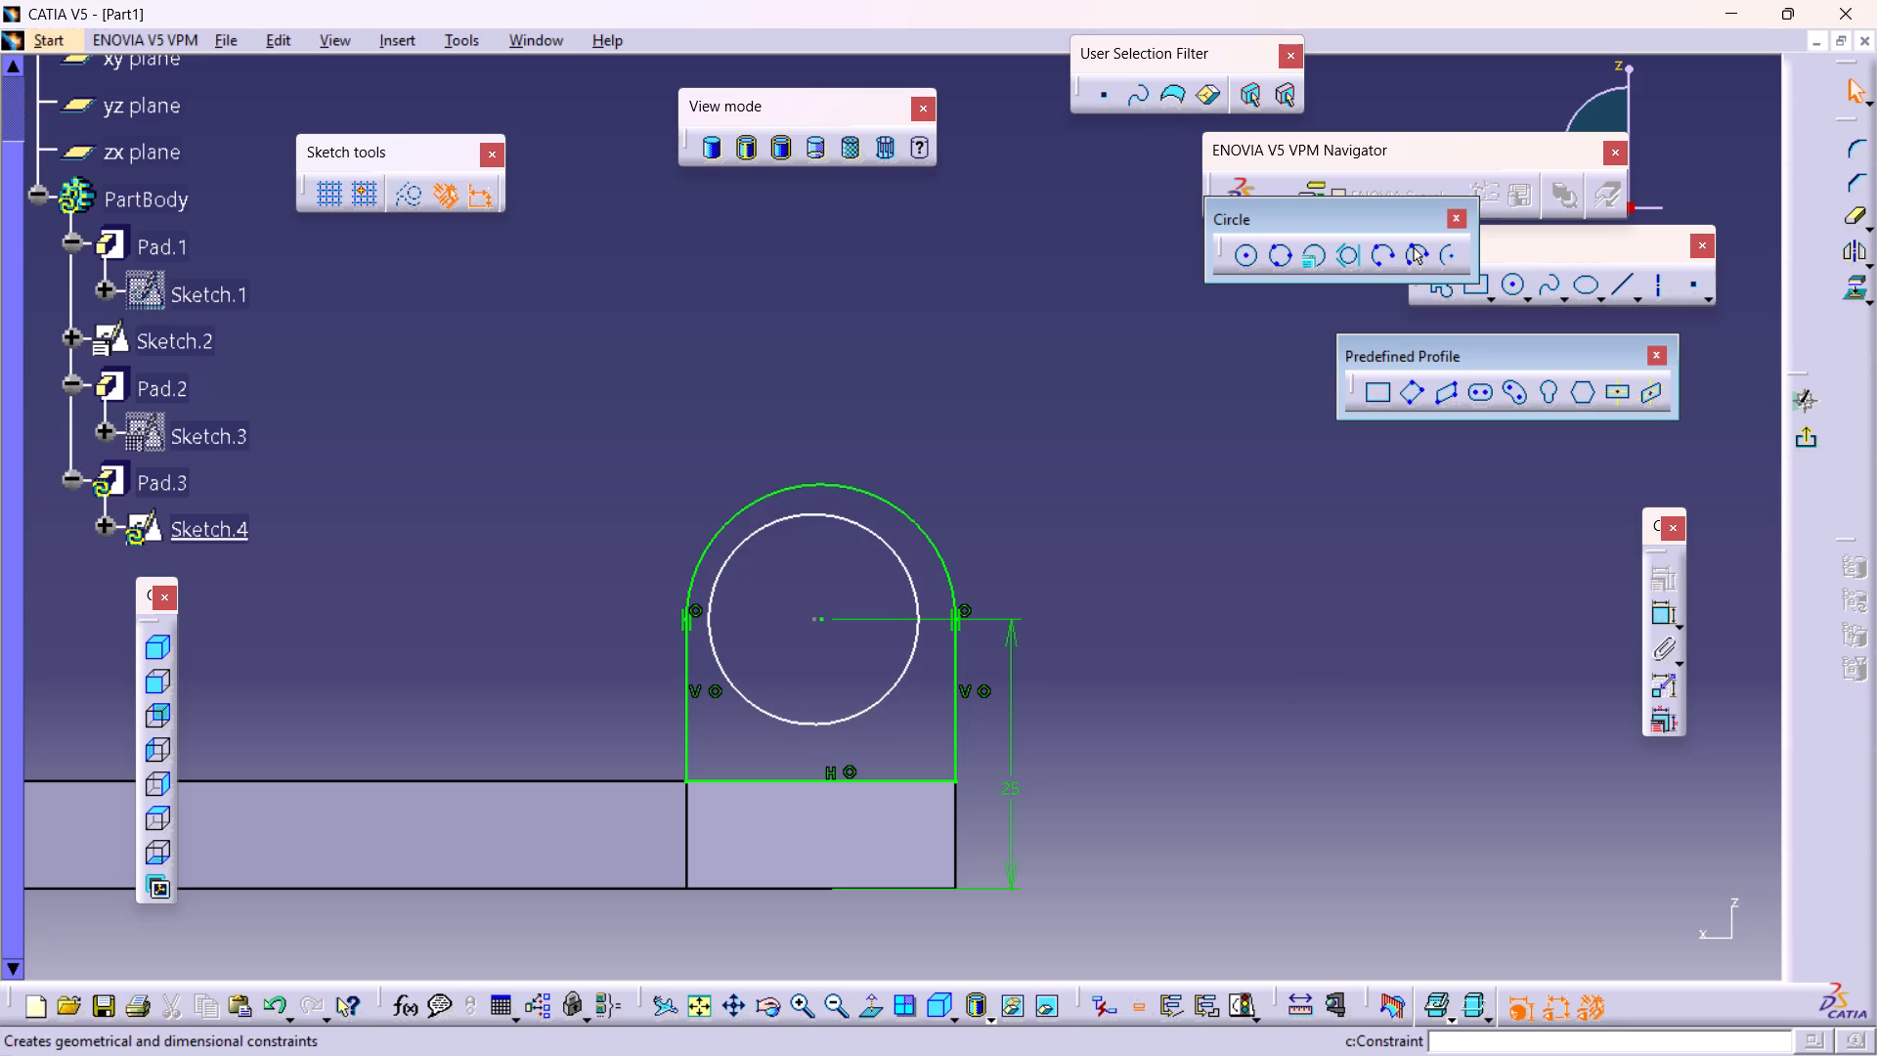
# Apply Concentricity and Radius / Diameter constraints to the lug's top arc and the inner circle.
pyautogui.click(877, 492)
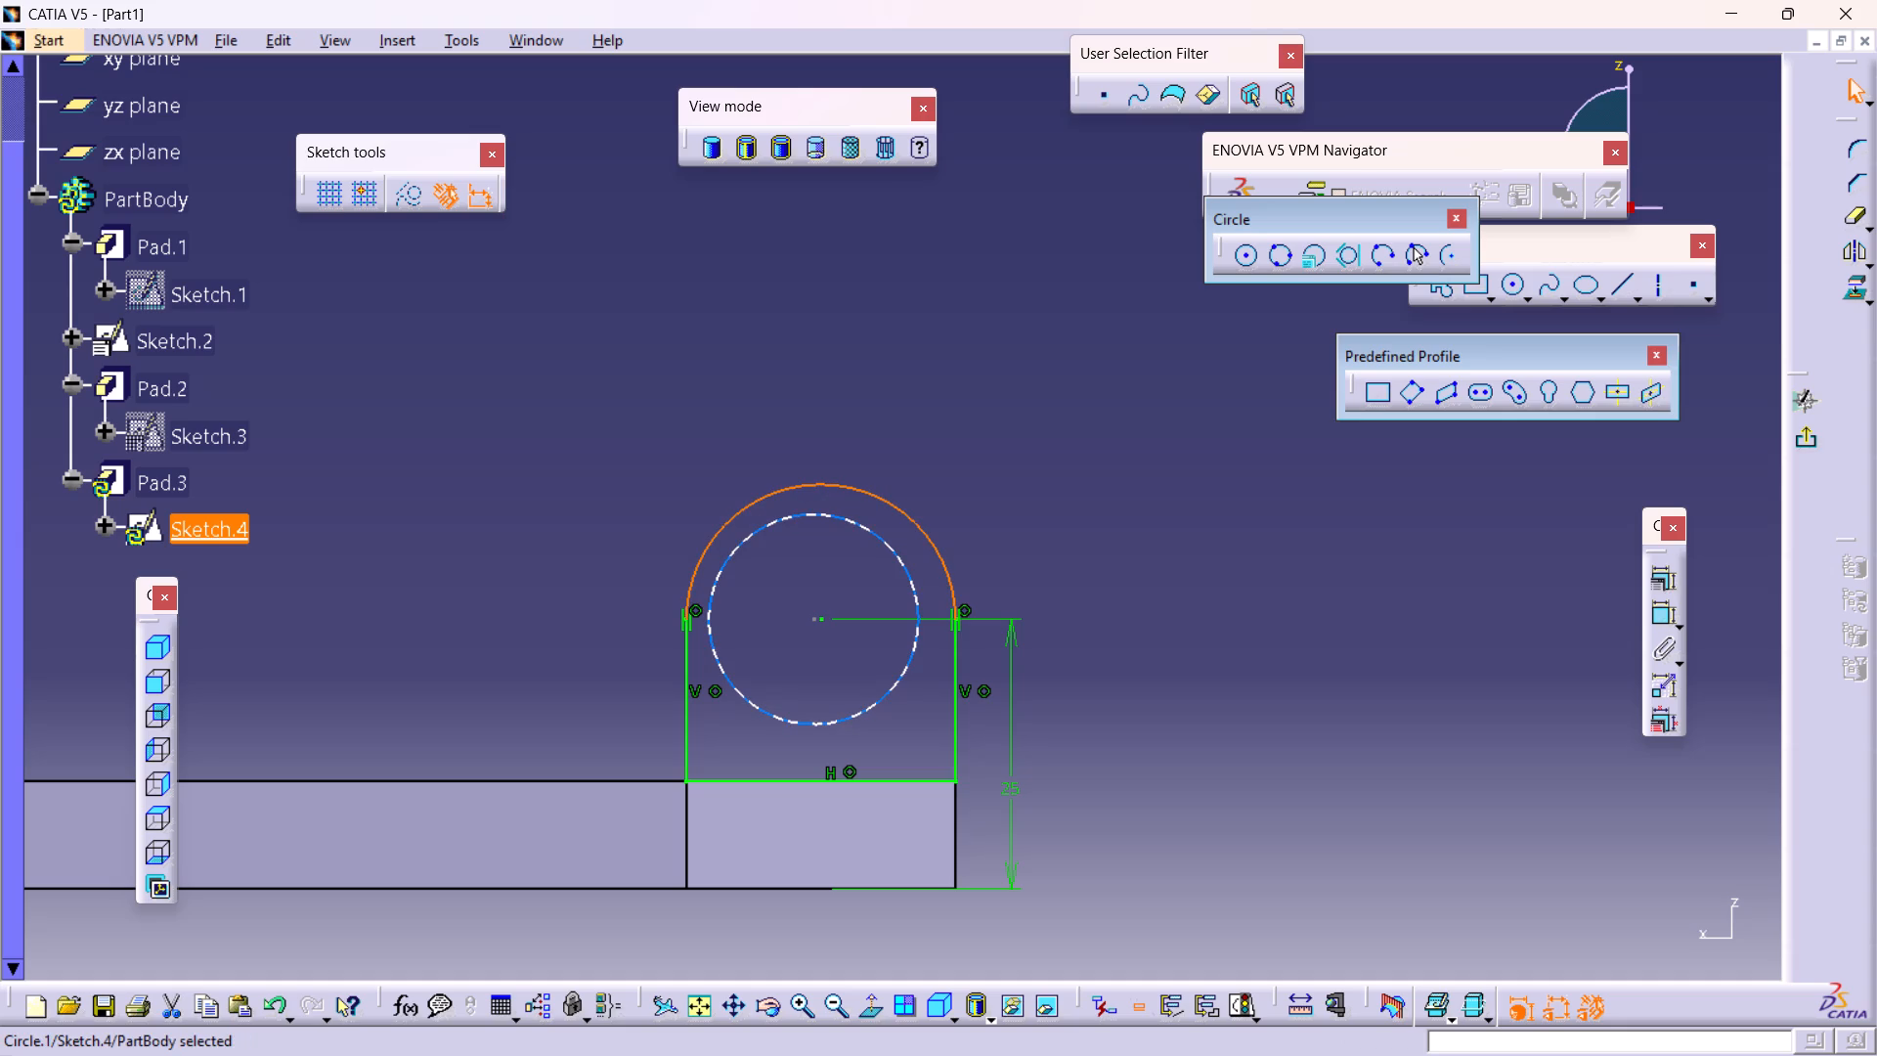
pyautogui.keyDown('ctrl'); pyautogui.click(861, 522); pyautogui.keyUp('ctrl')
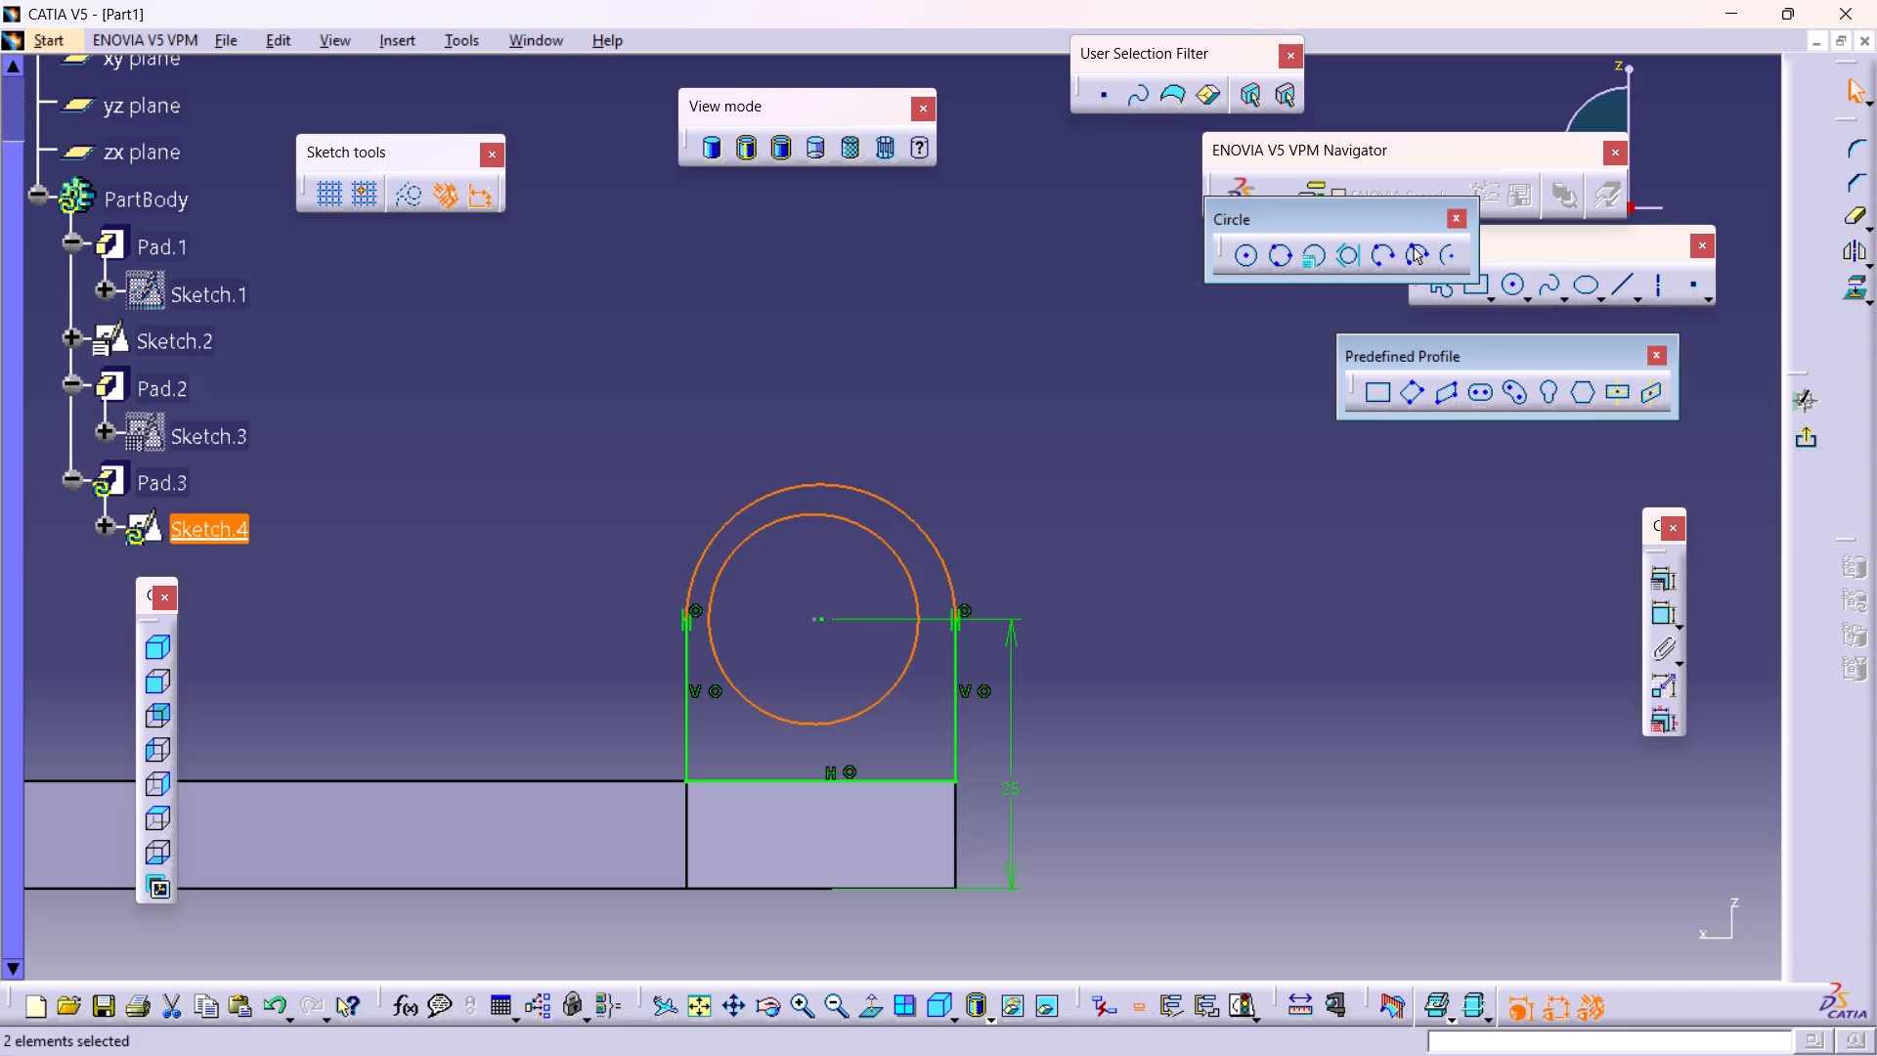
pyautogui.click(1666, 588)
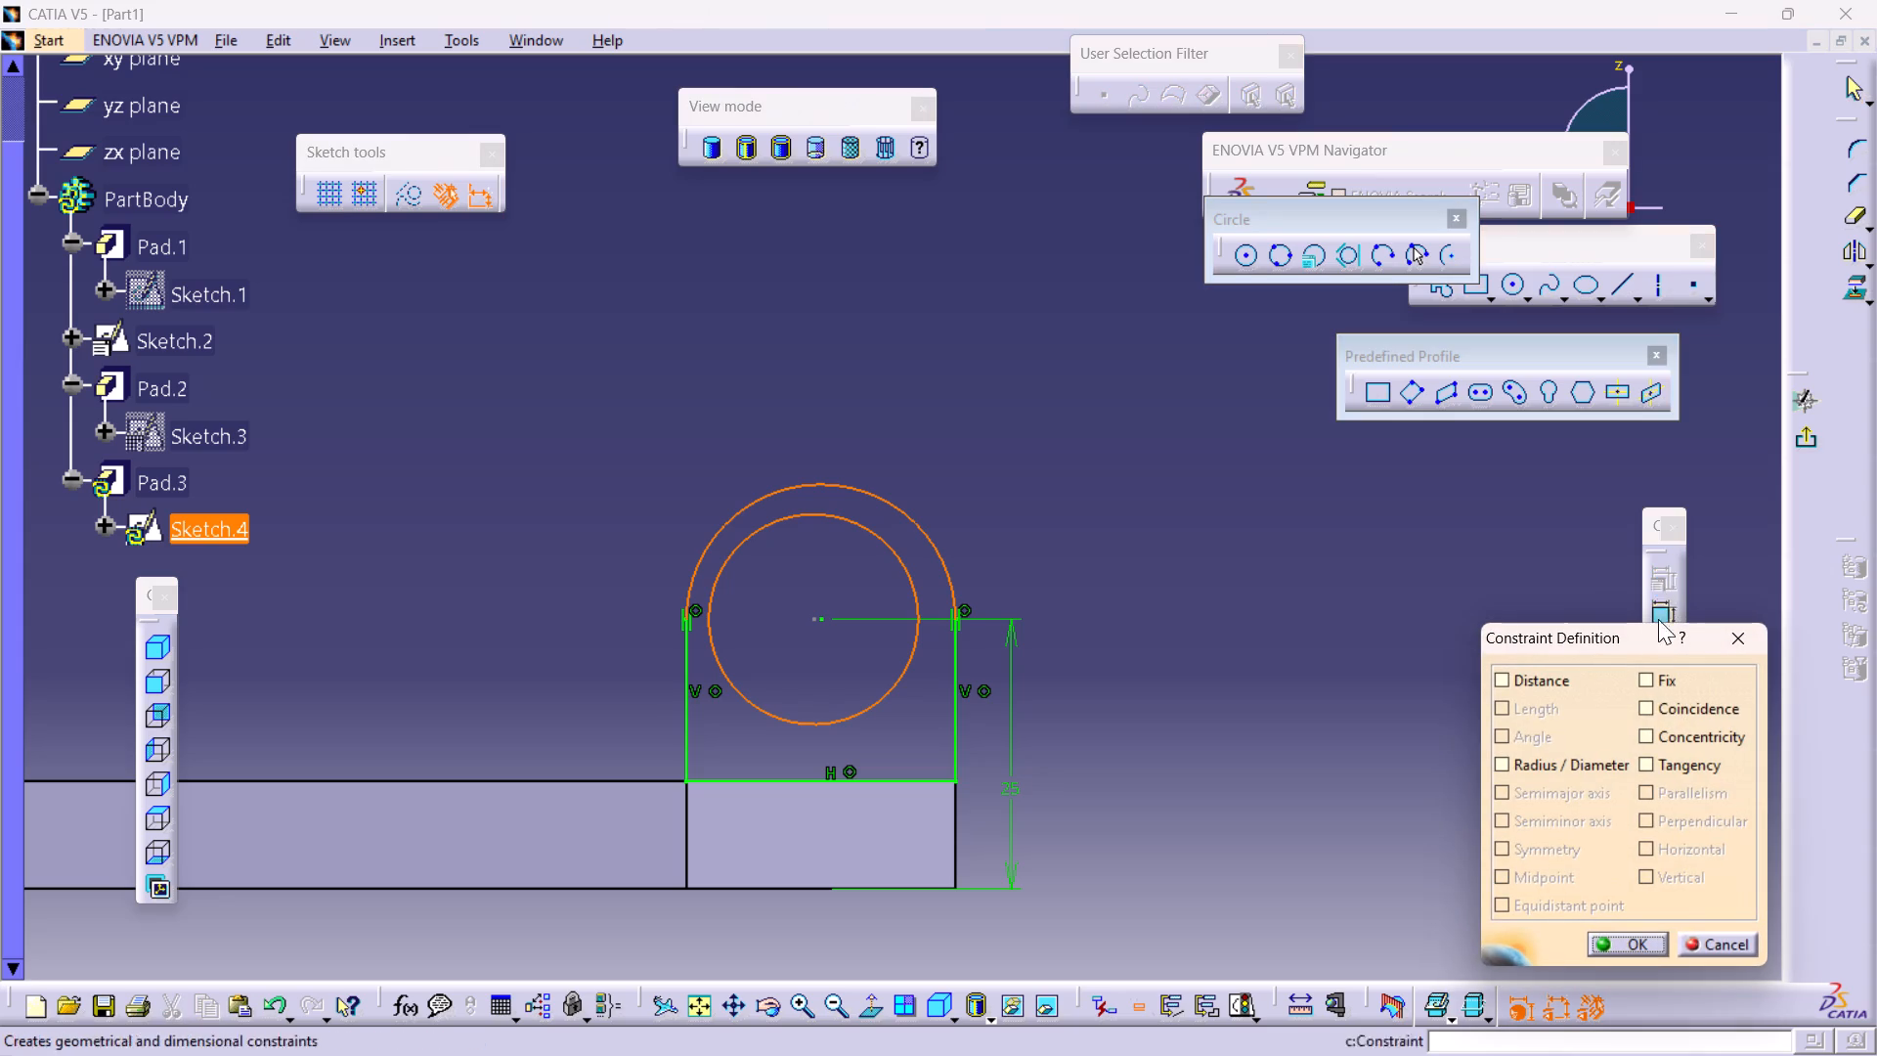
pyautogui.click(1706, 735)
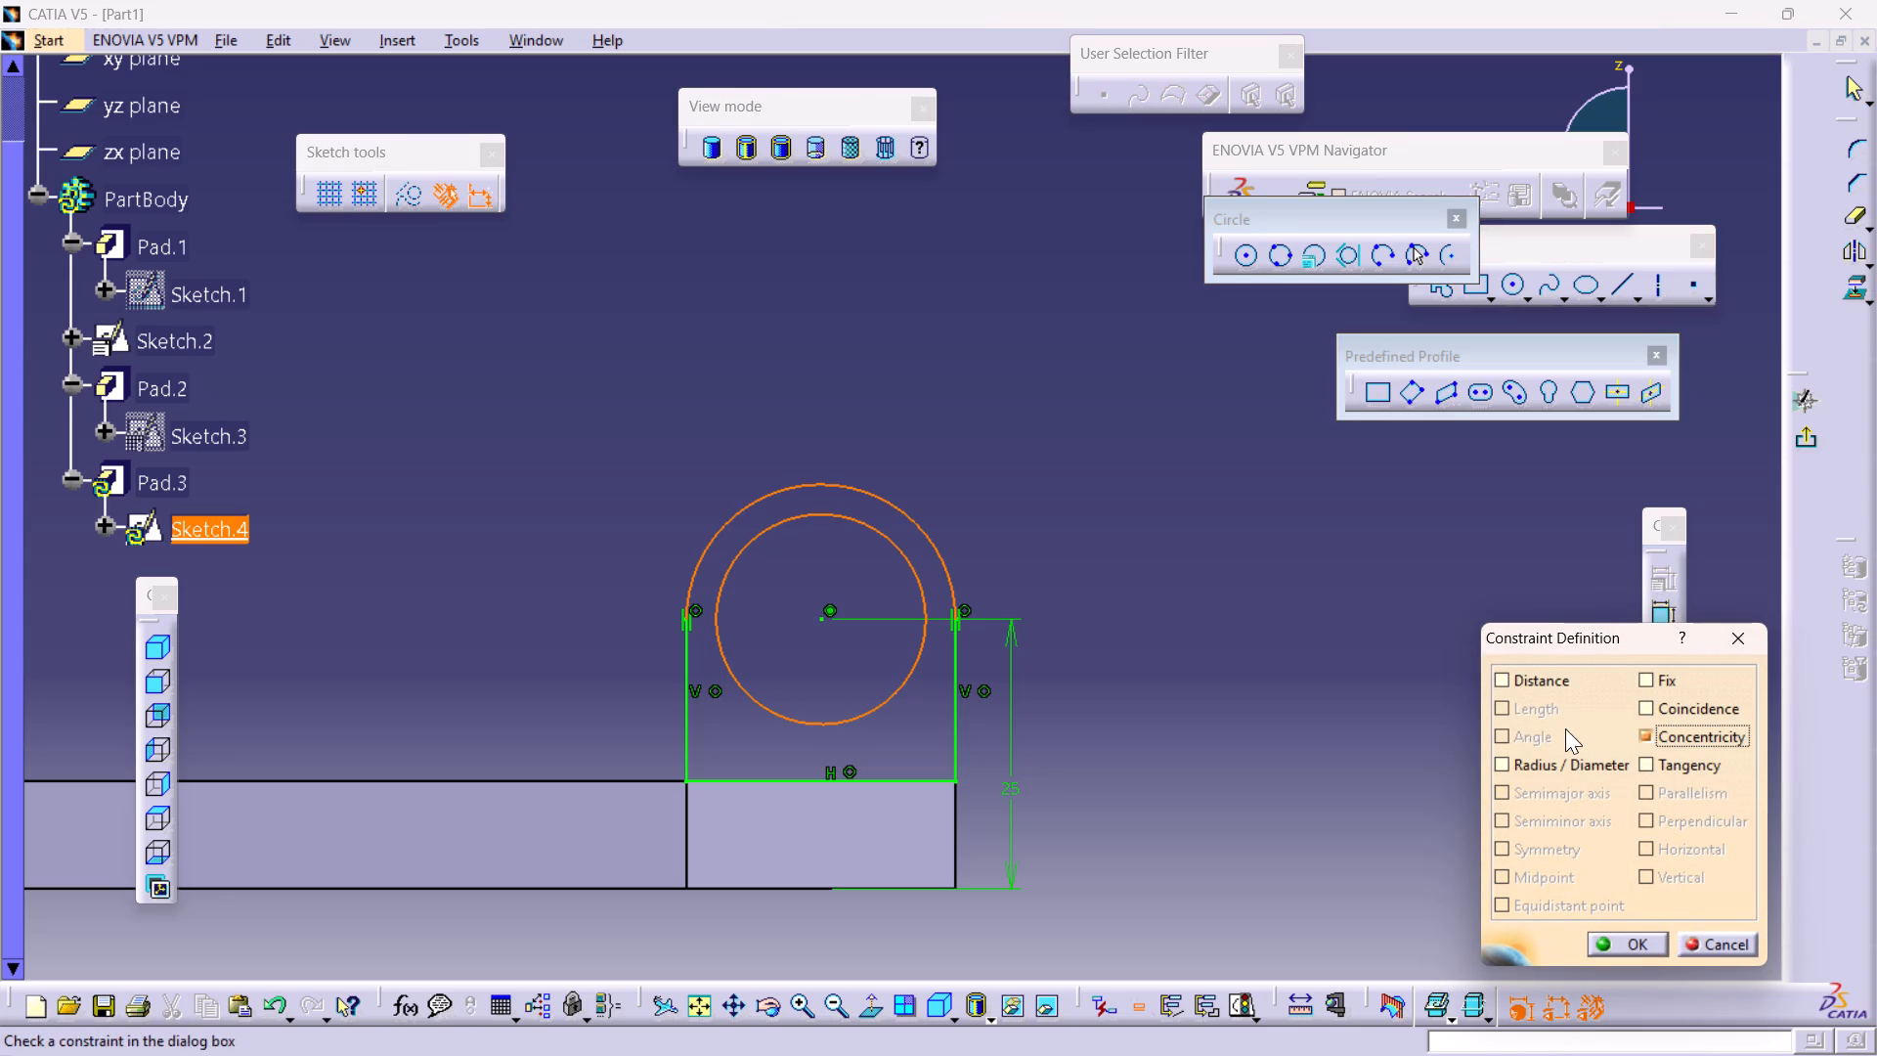
pyautogui.click(1539, 762)
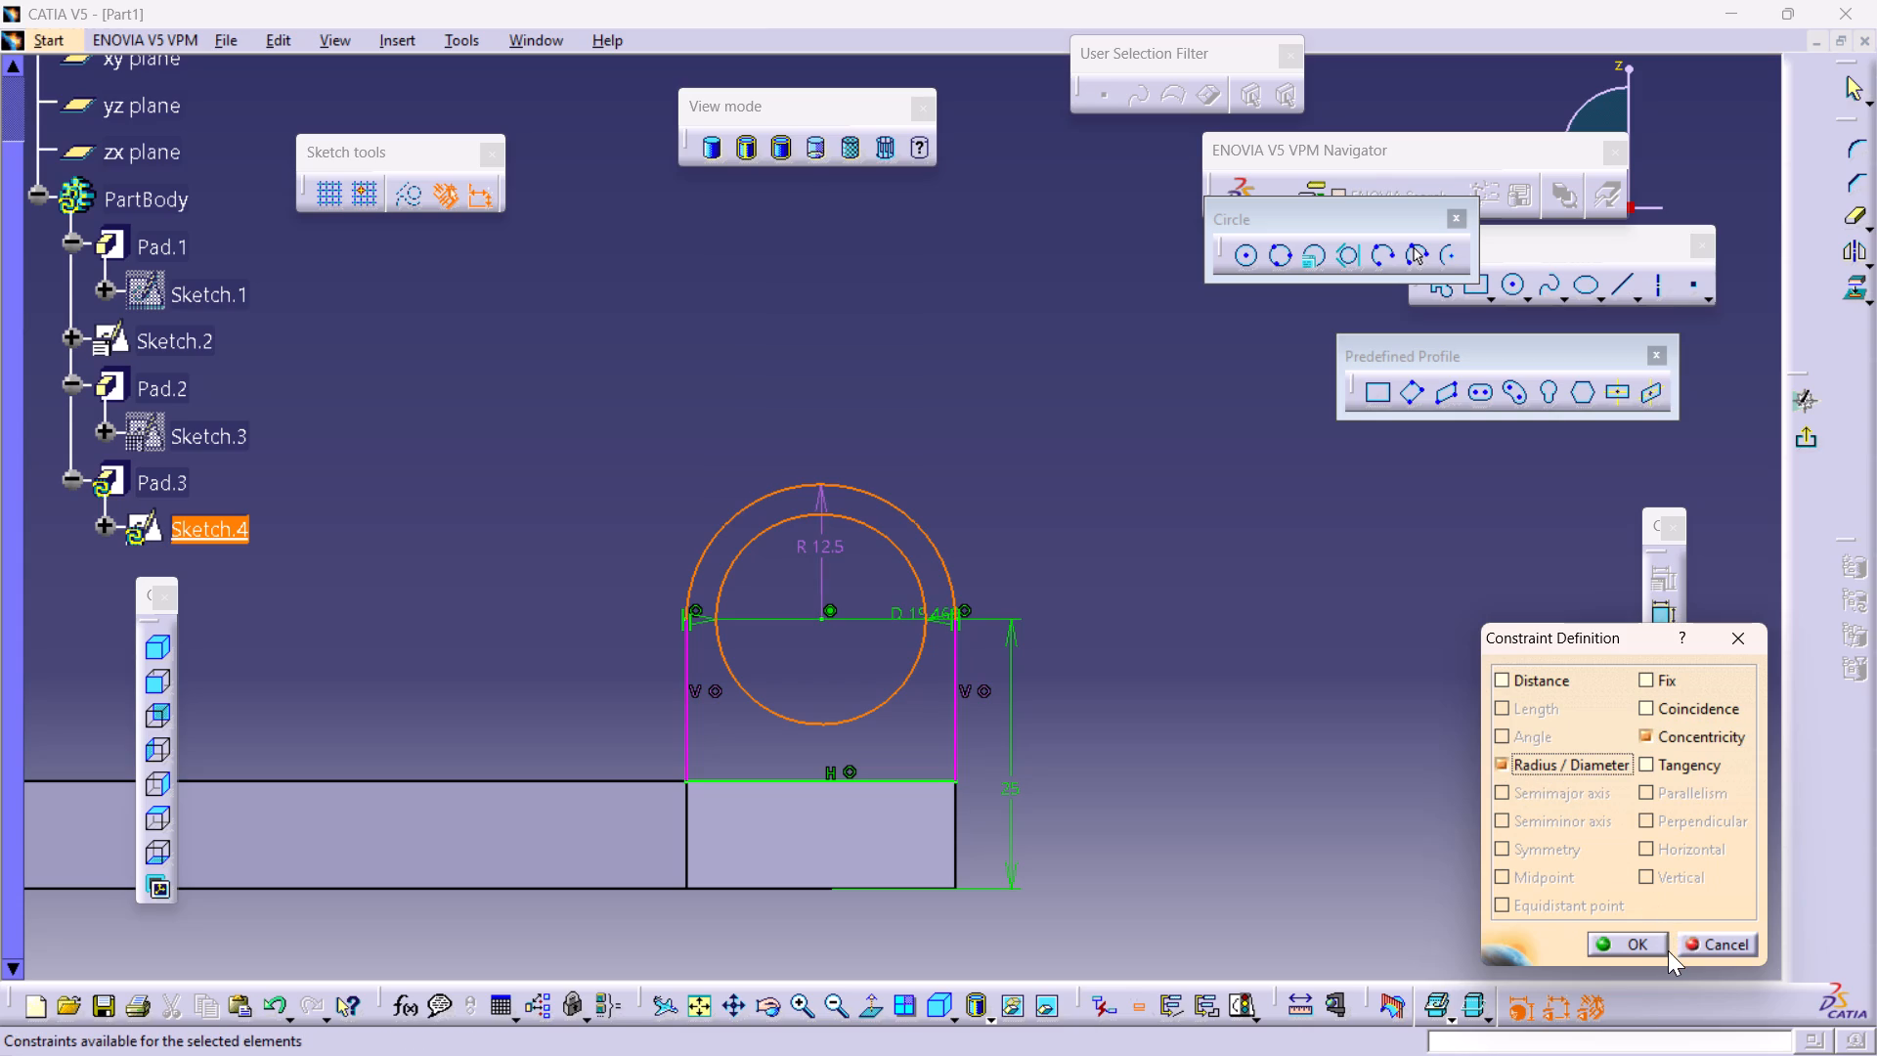
pyautogui.click(1657, 946)
pyautogui.click(1298, 638)
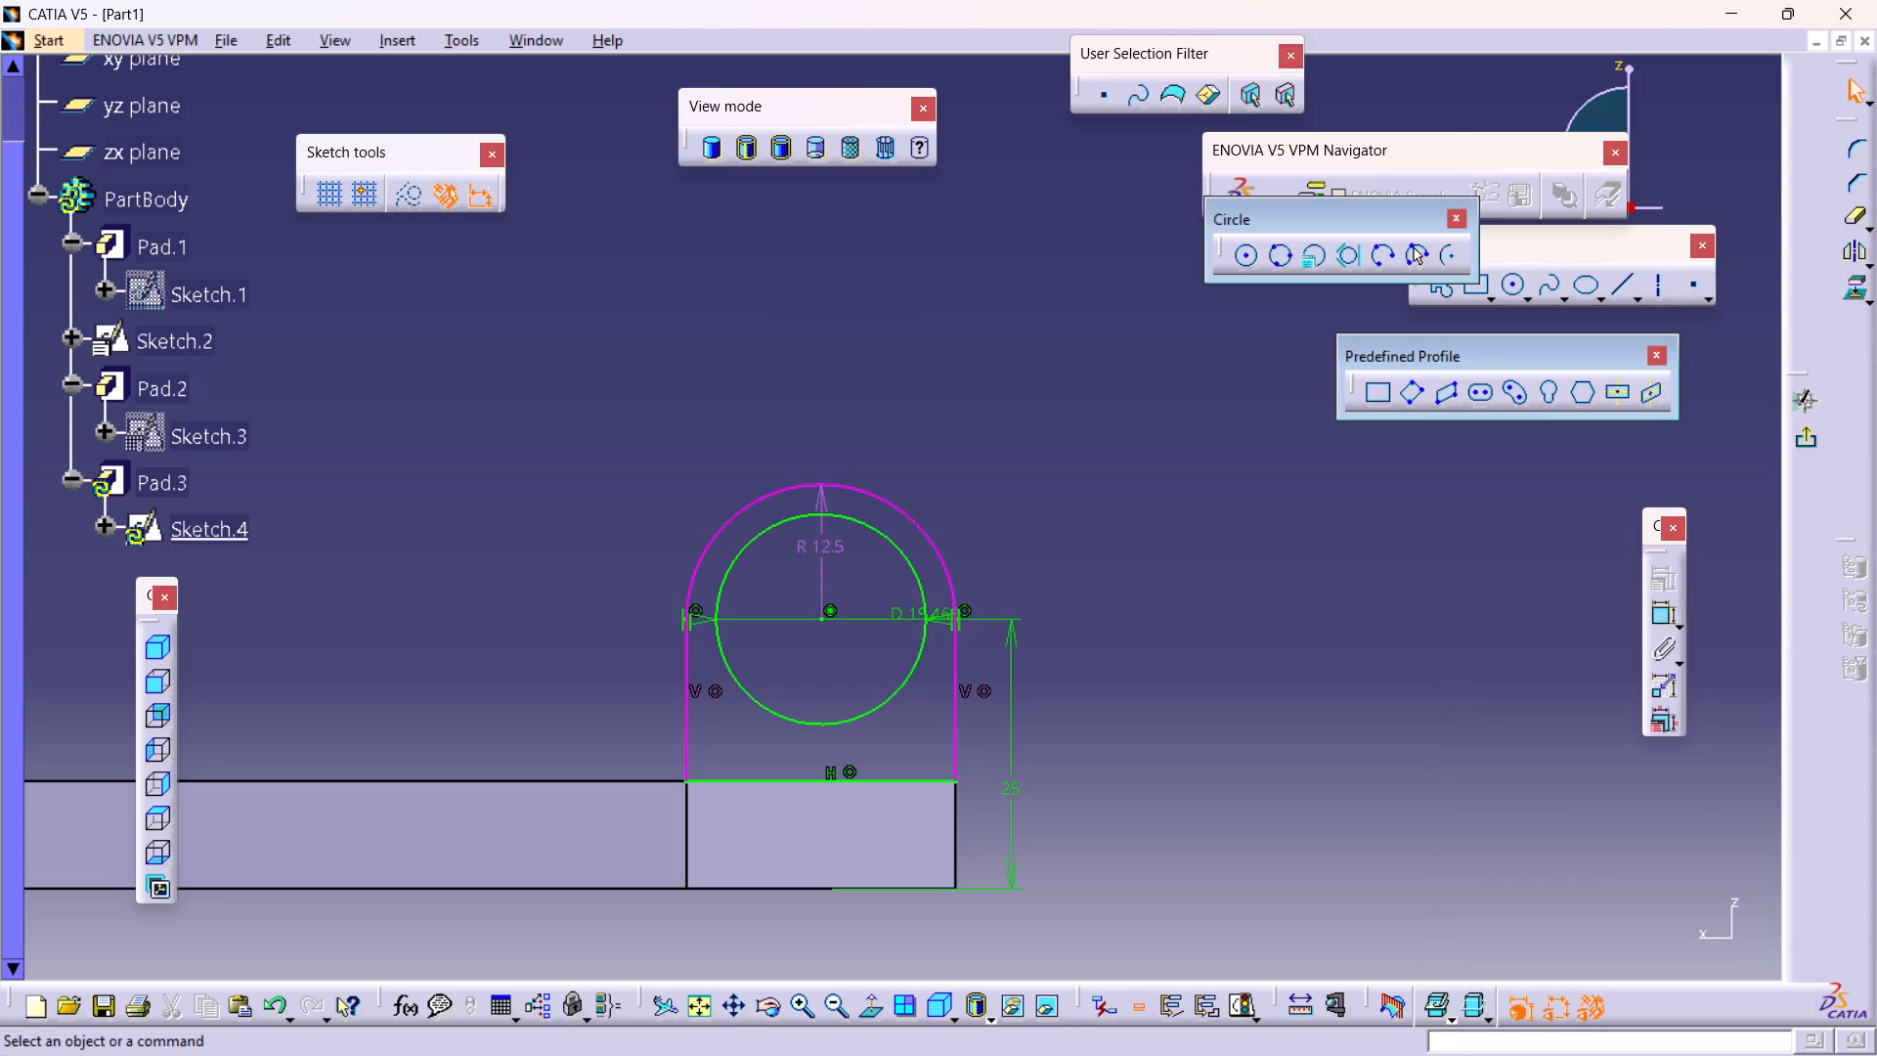
# Delete the inner circle's diameter constraint.
pyautogui.rightClick(857, 624)
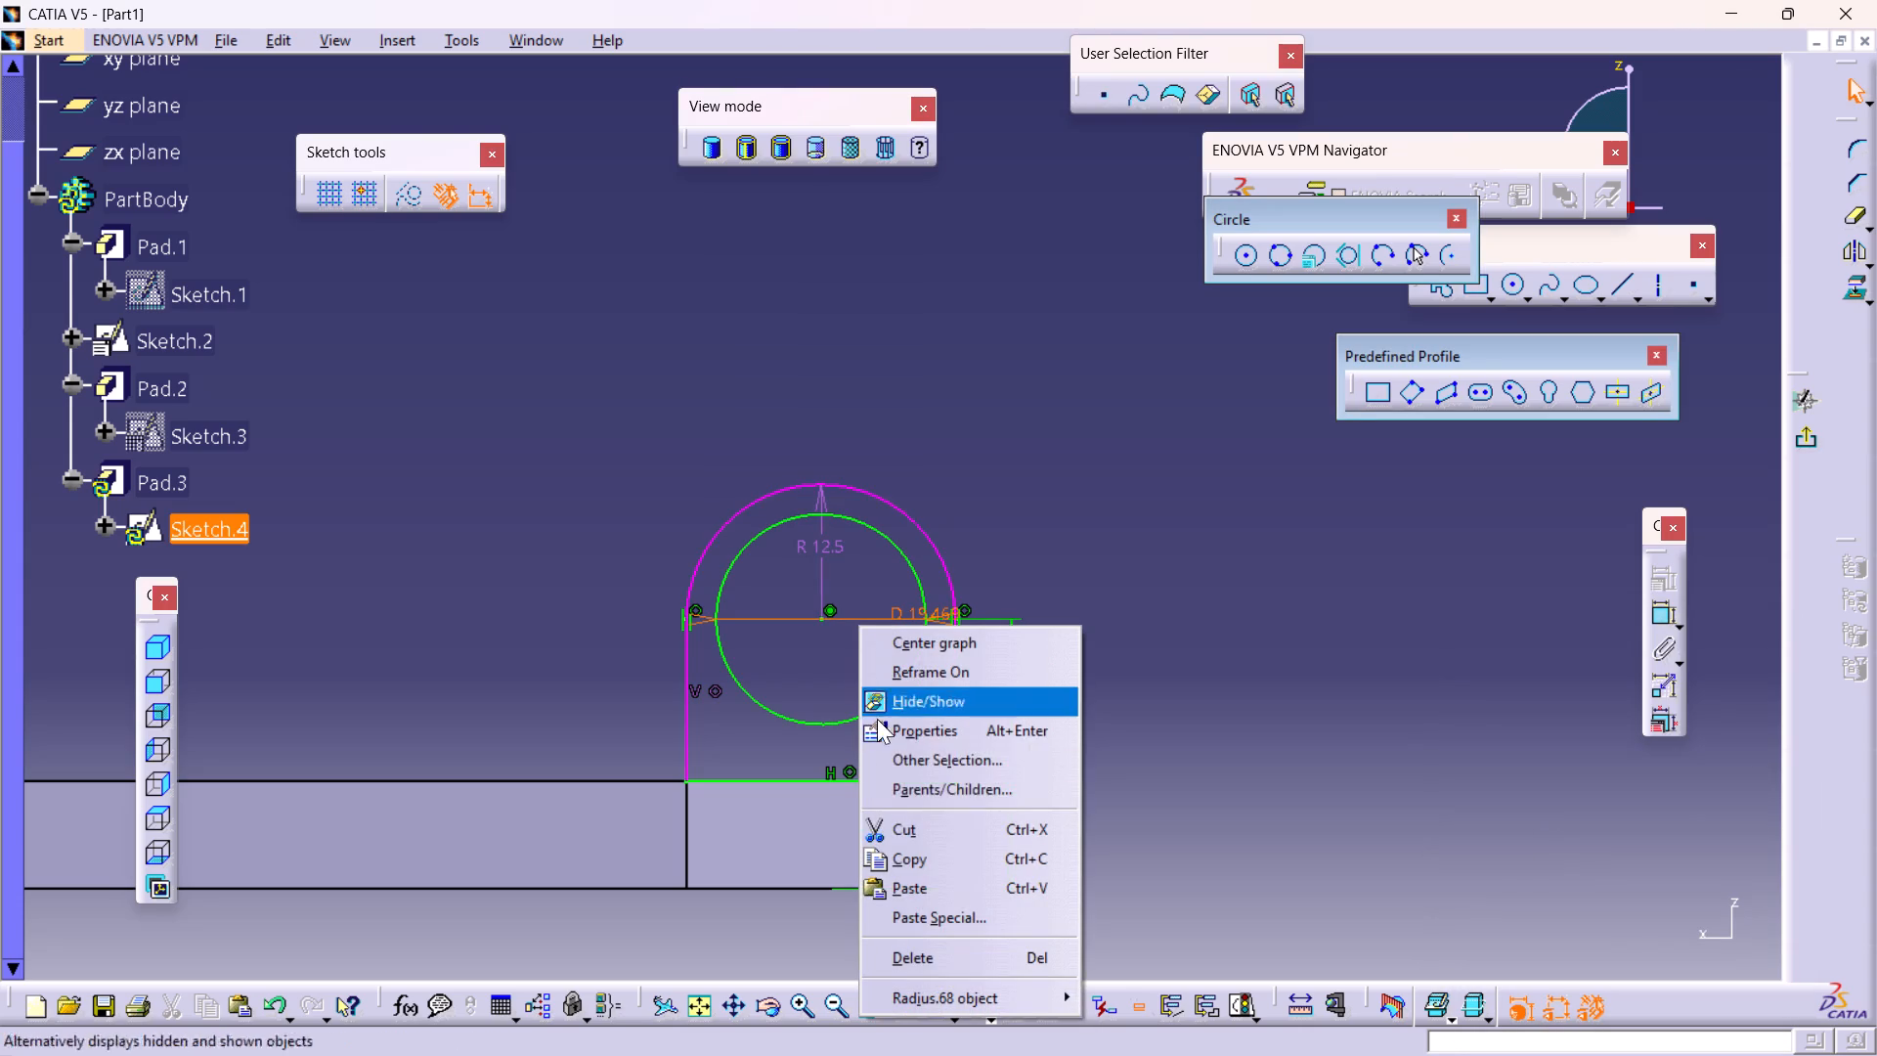
pyautogui.click(932, 966)
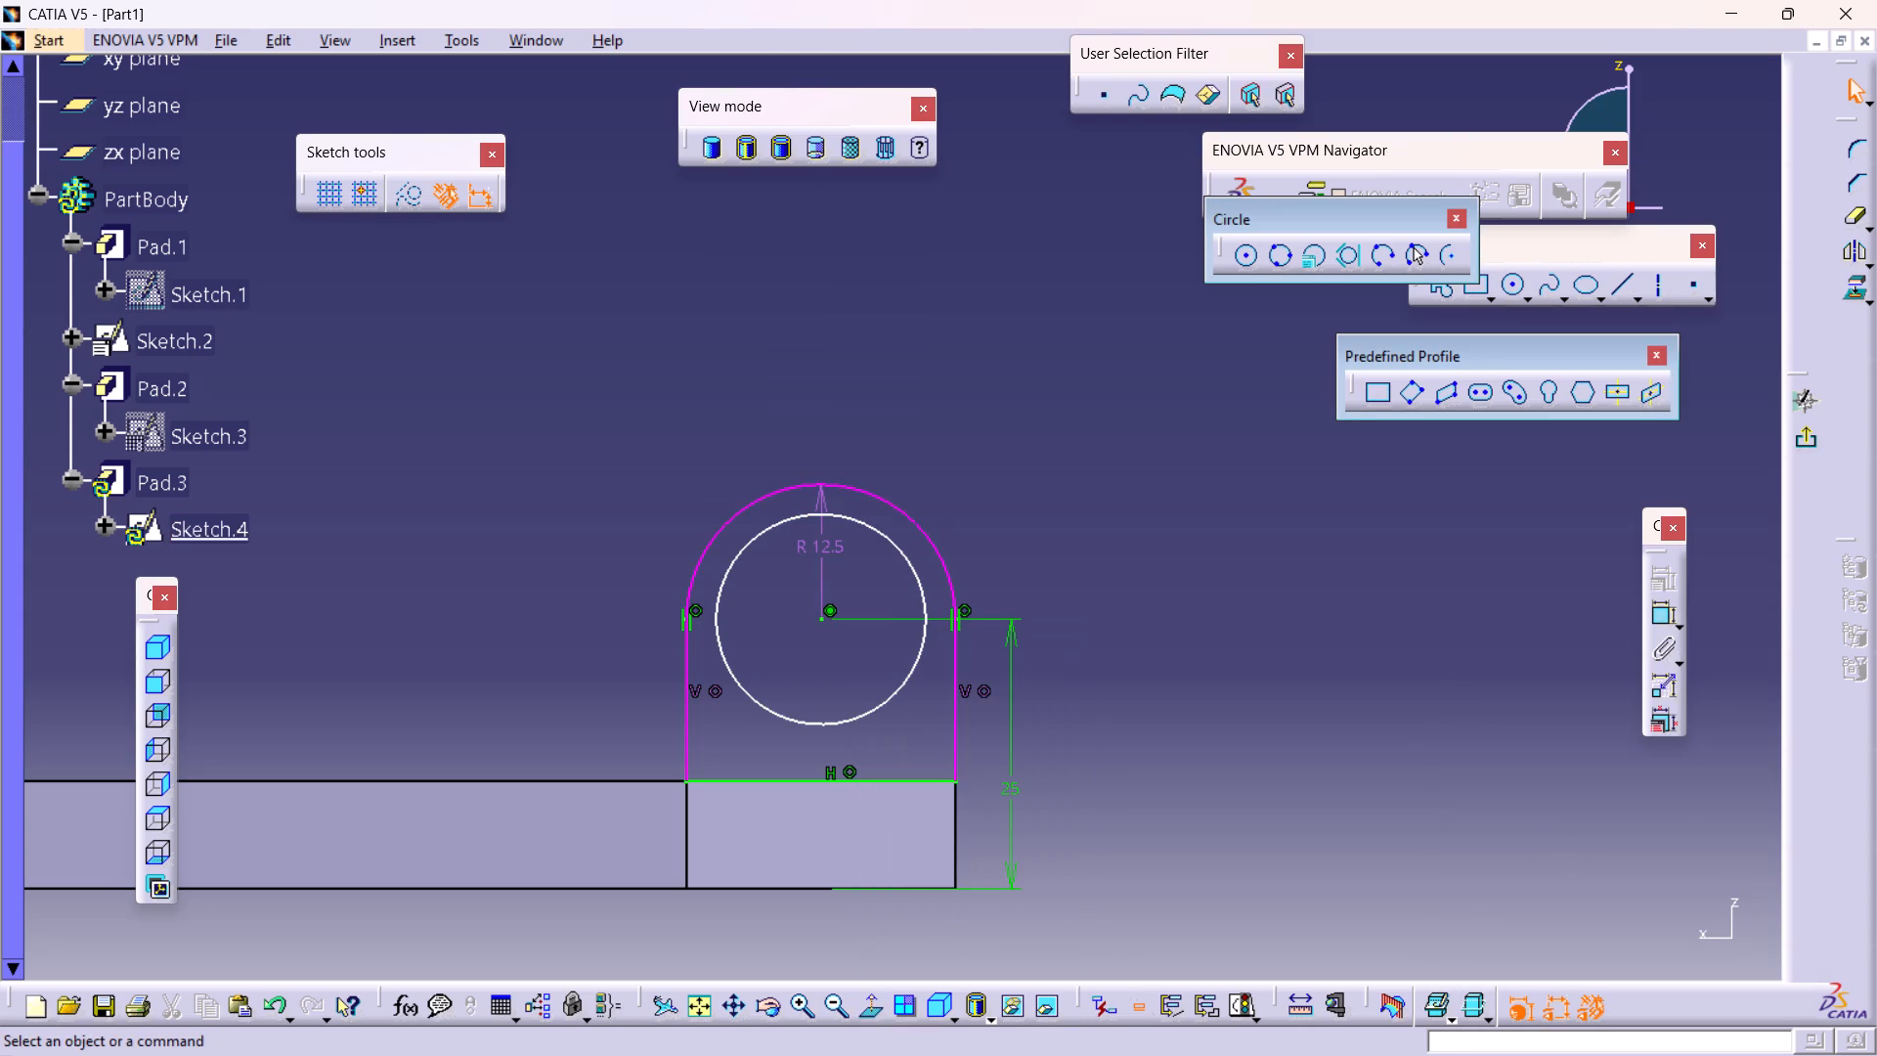
# Delete the radius constraint from the lug profile's top arc.
pyautogui.click(1198, 781)
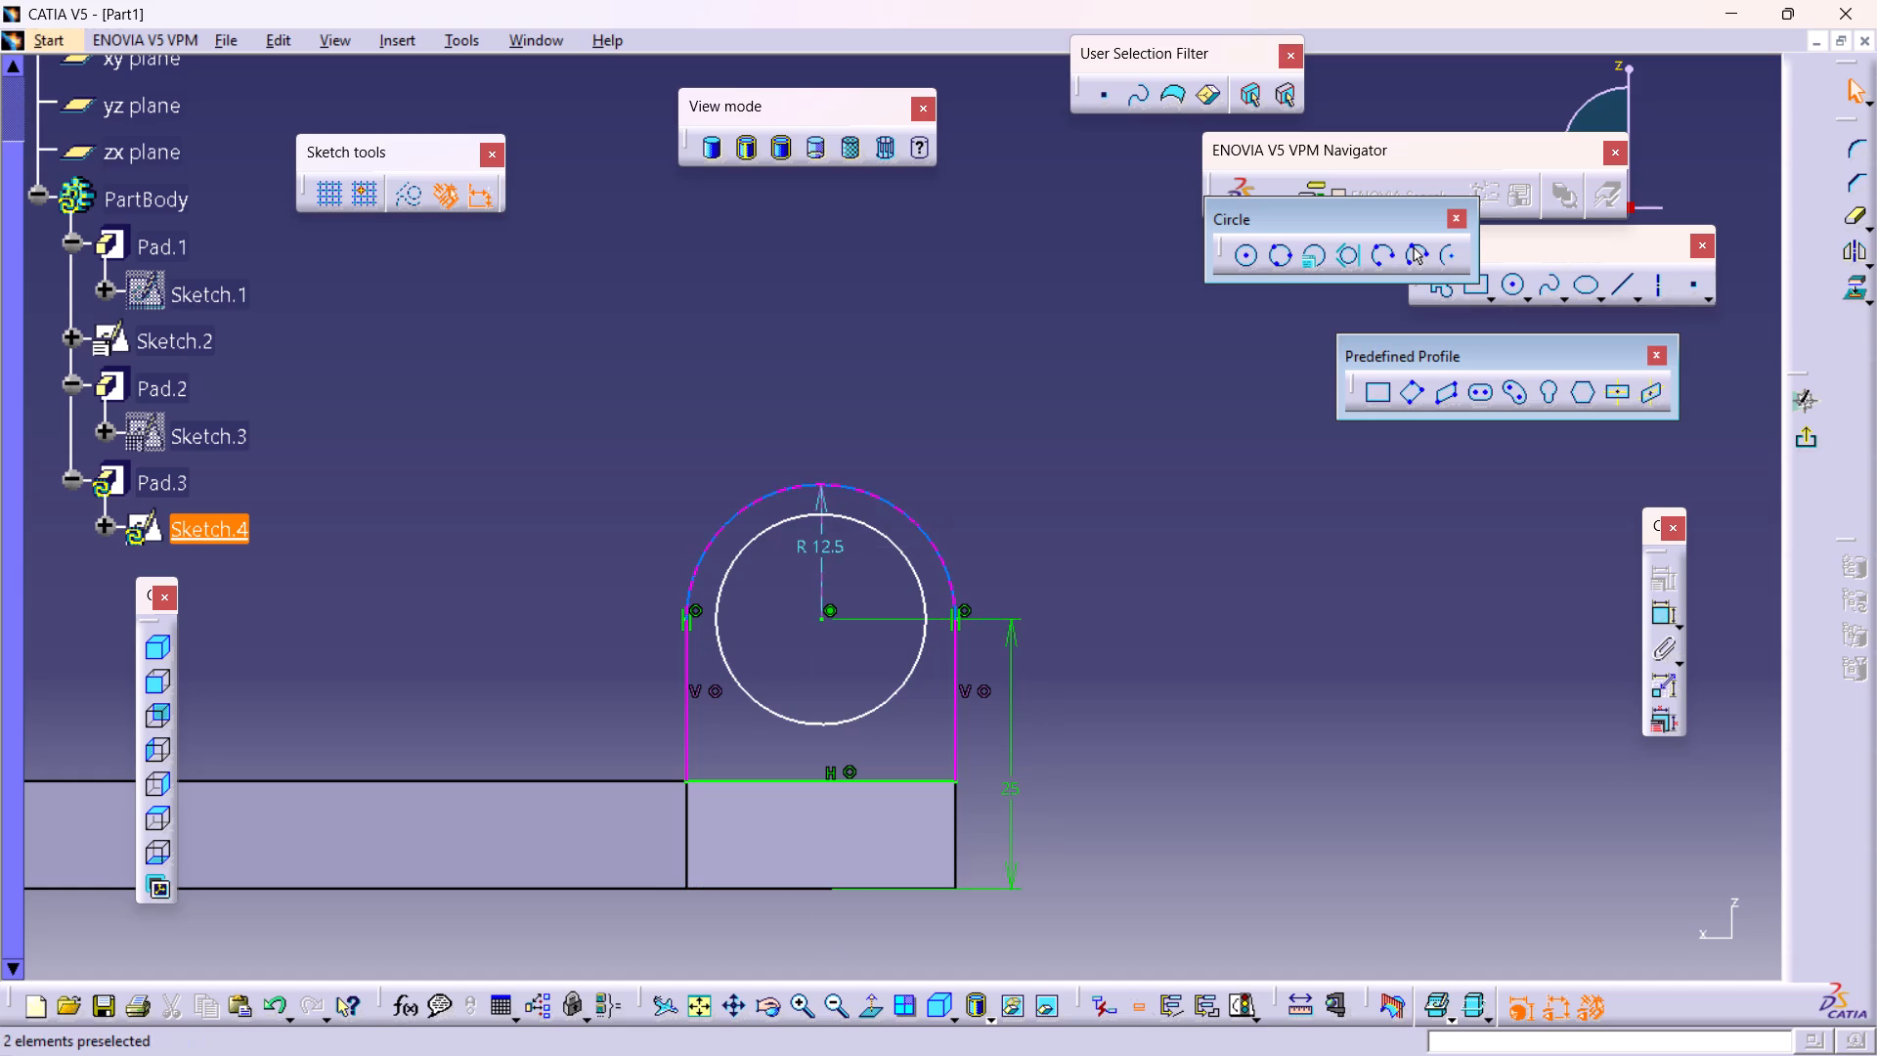
pyautogui.rightClick(819, 547)
pyautogui.click(906, 890)
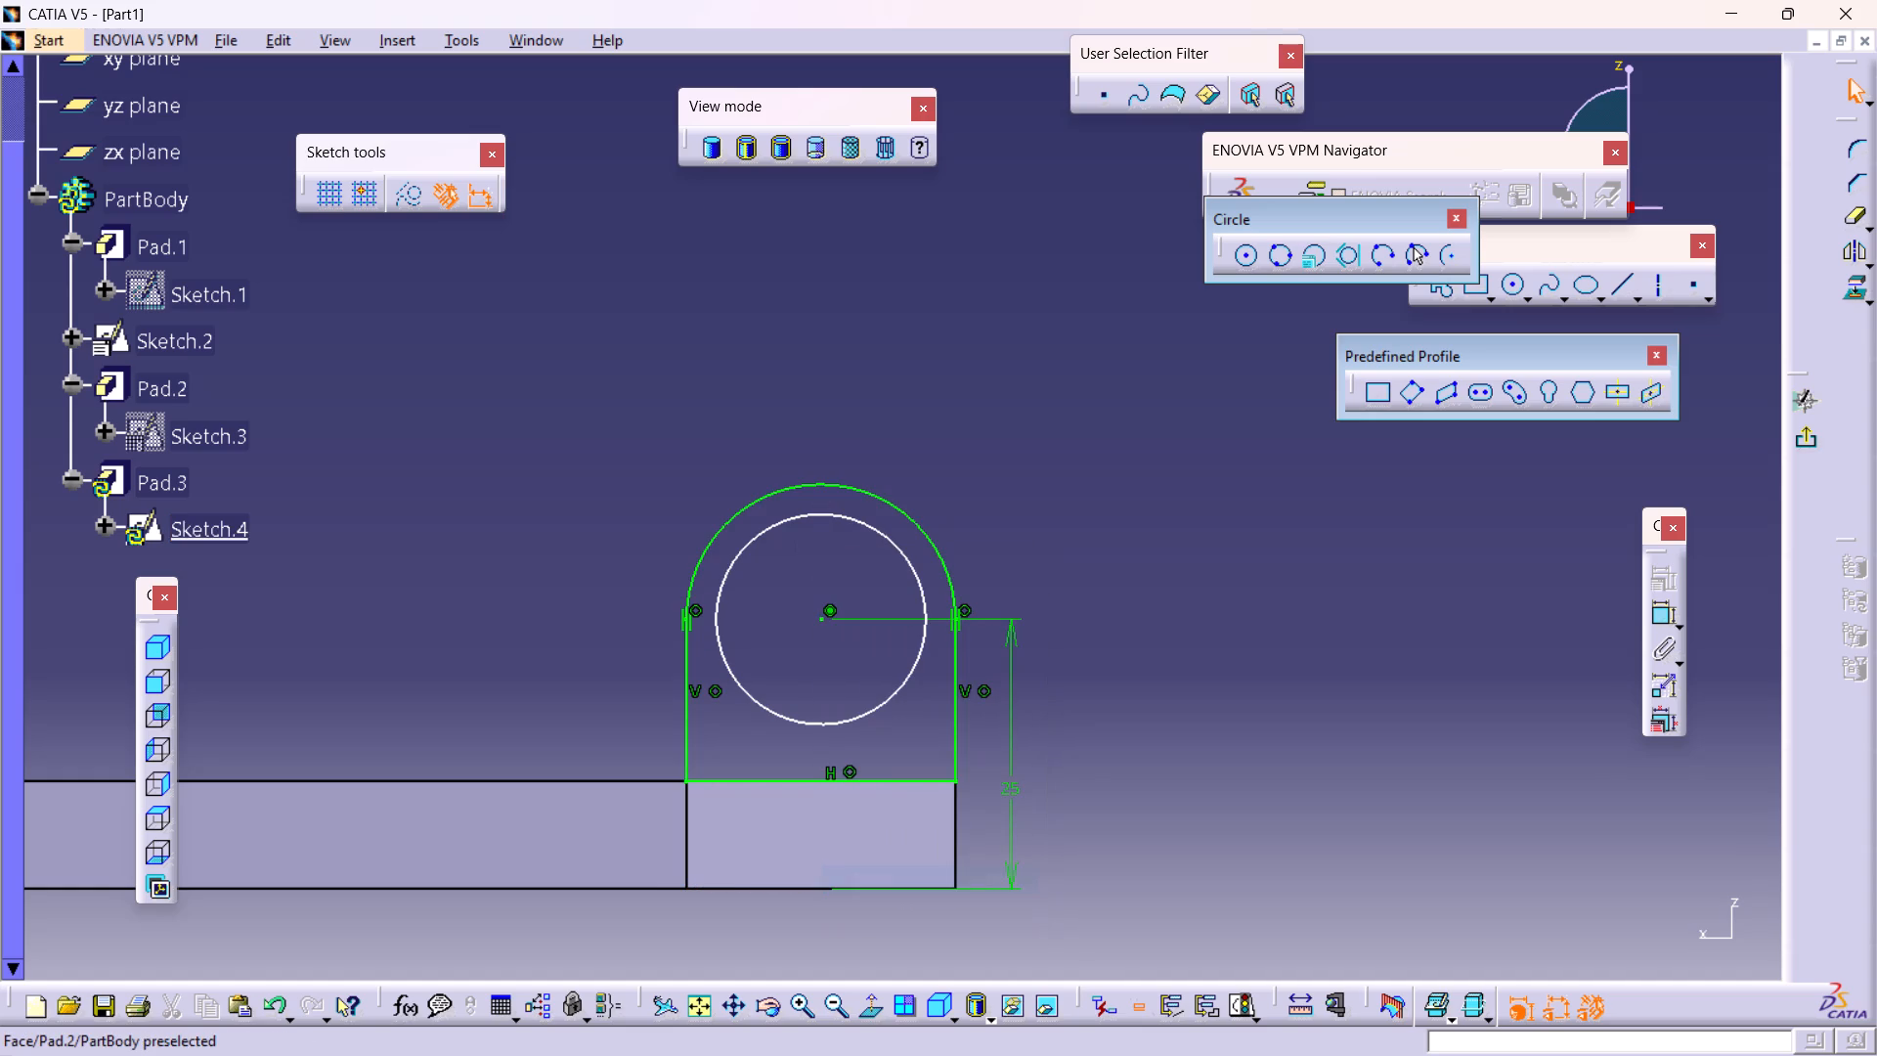
pyautogui.click(1232, 761)
# Dimension the circle inside the lug profile and set its diameter to 12 mm.
pyautogui.click(1659, 619)
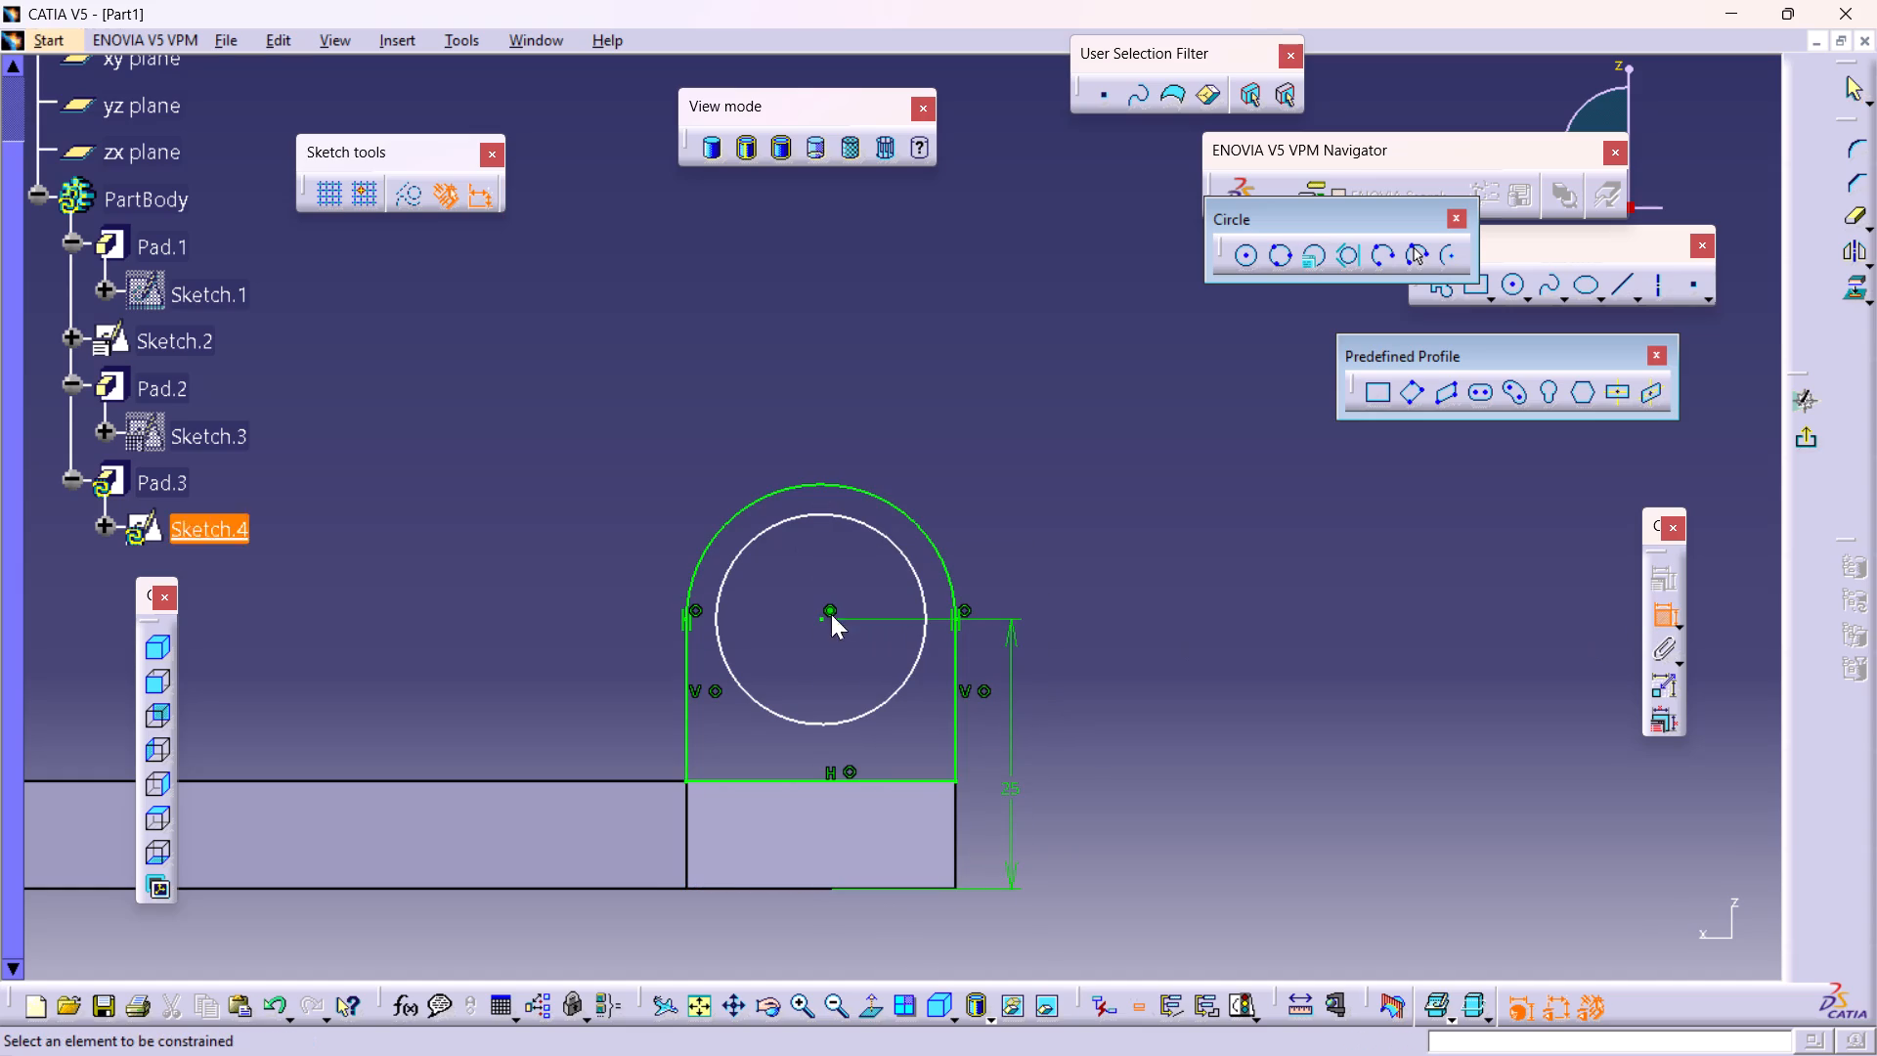
pyautogui.click(826, 515)
pyautogui.click(929, 430)
pyautogui.doubleClick(945, 428)
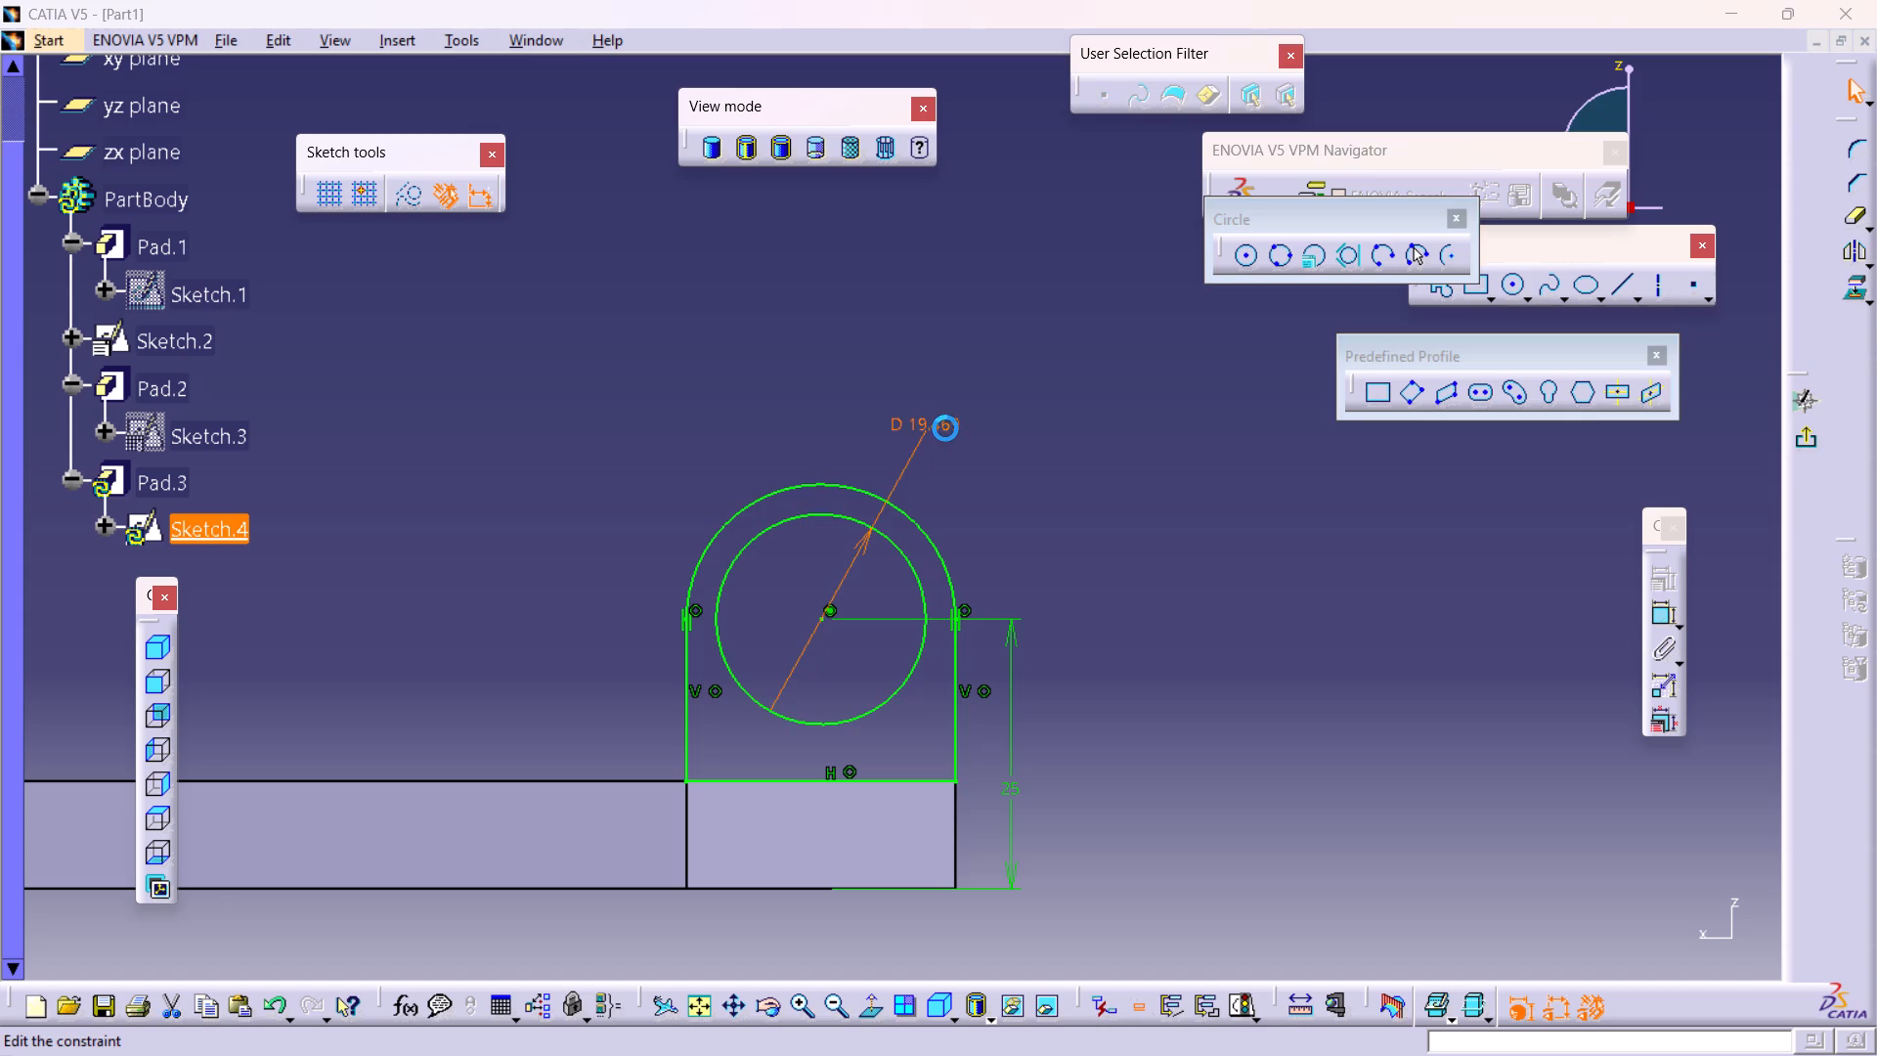
pyautogui.write('12')
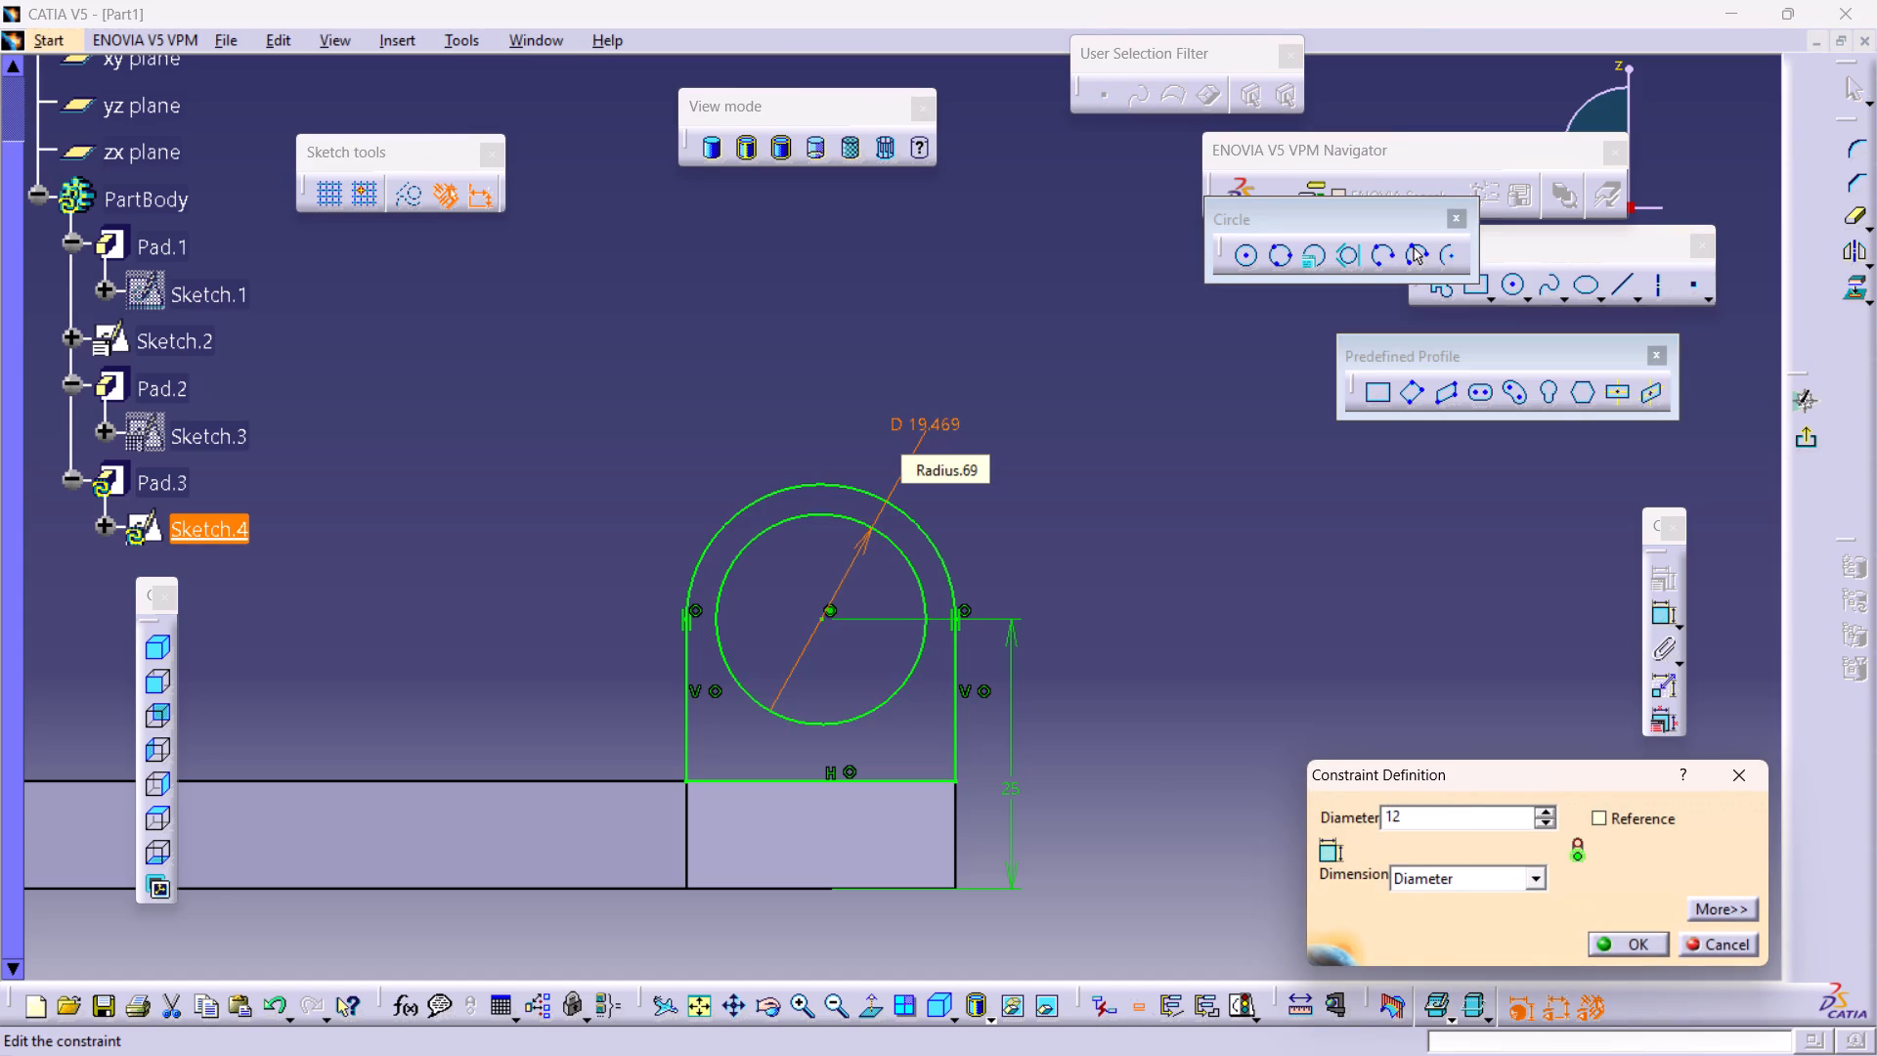
pyautogui.press('Return')
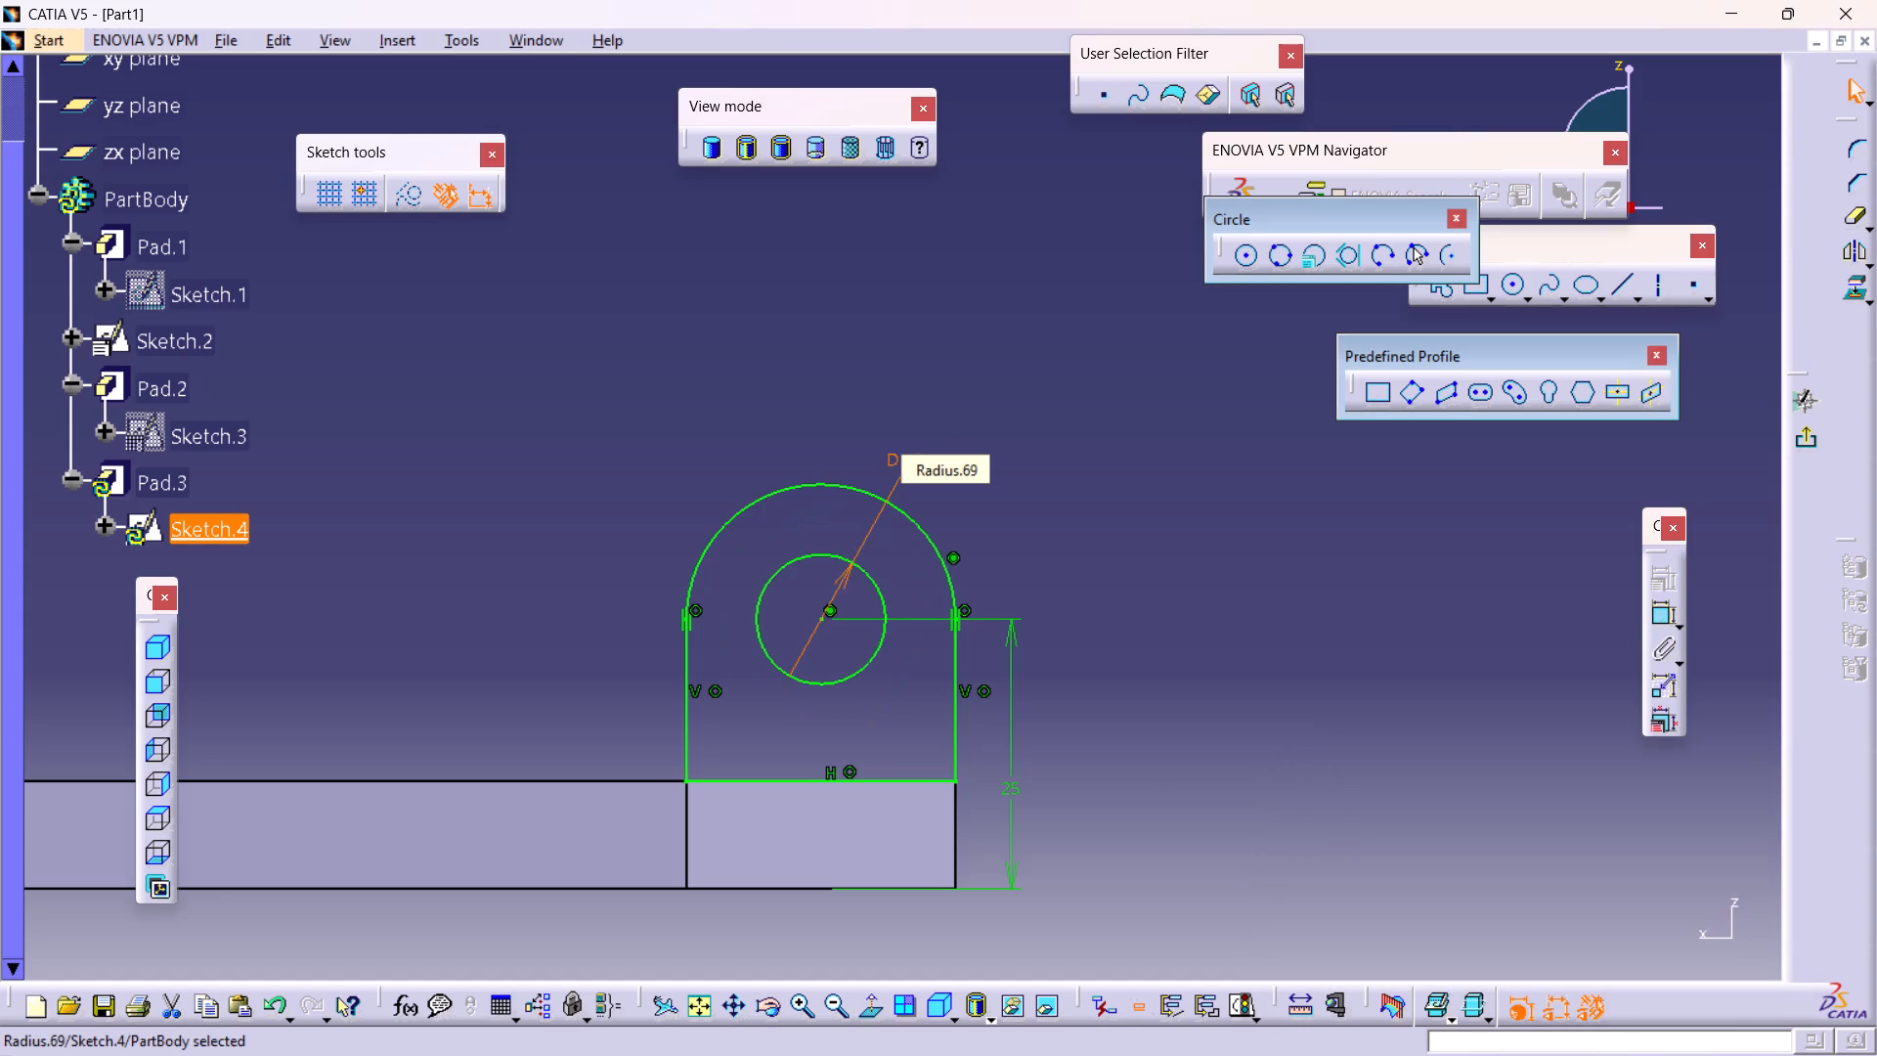
# Exit the lug sketch to update the pad with the circular hole, and bring the whole part into view.
pyautogui.click(1814, 441)
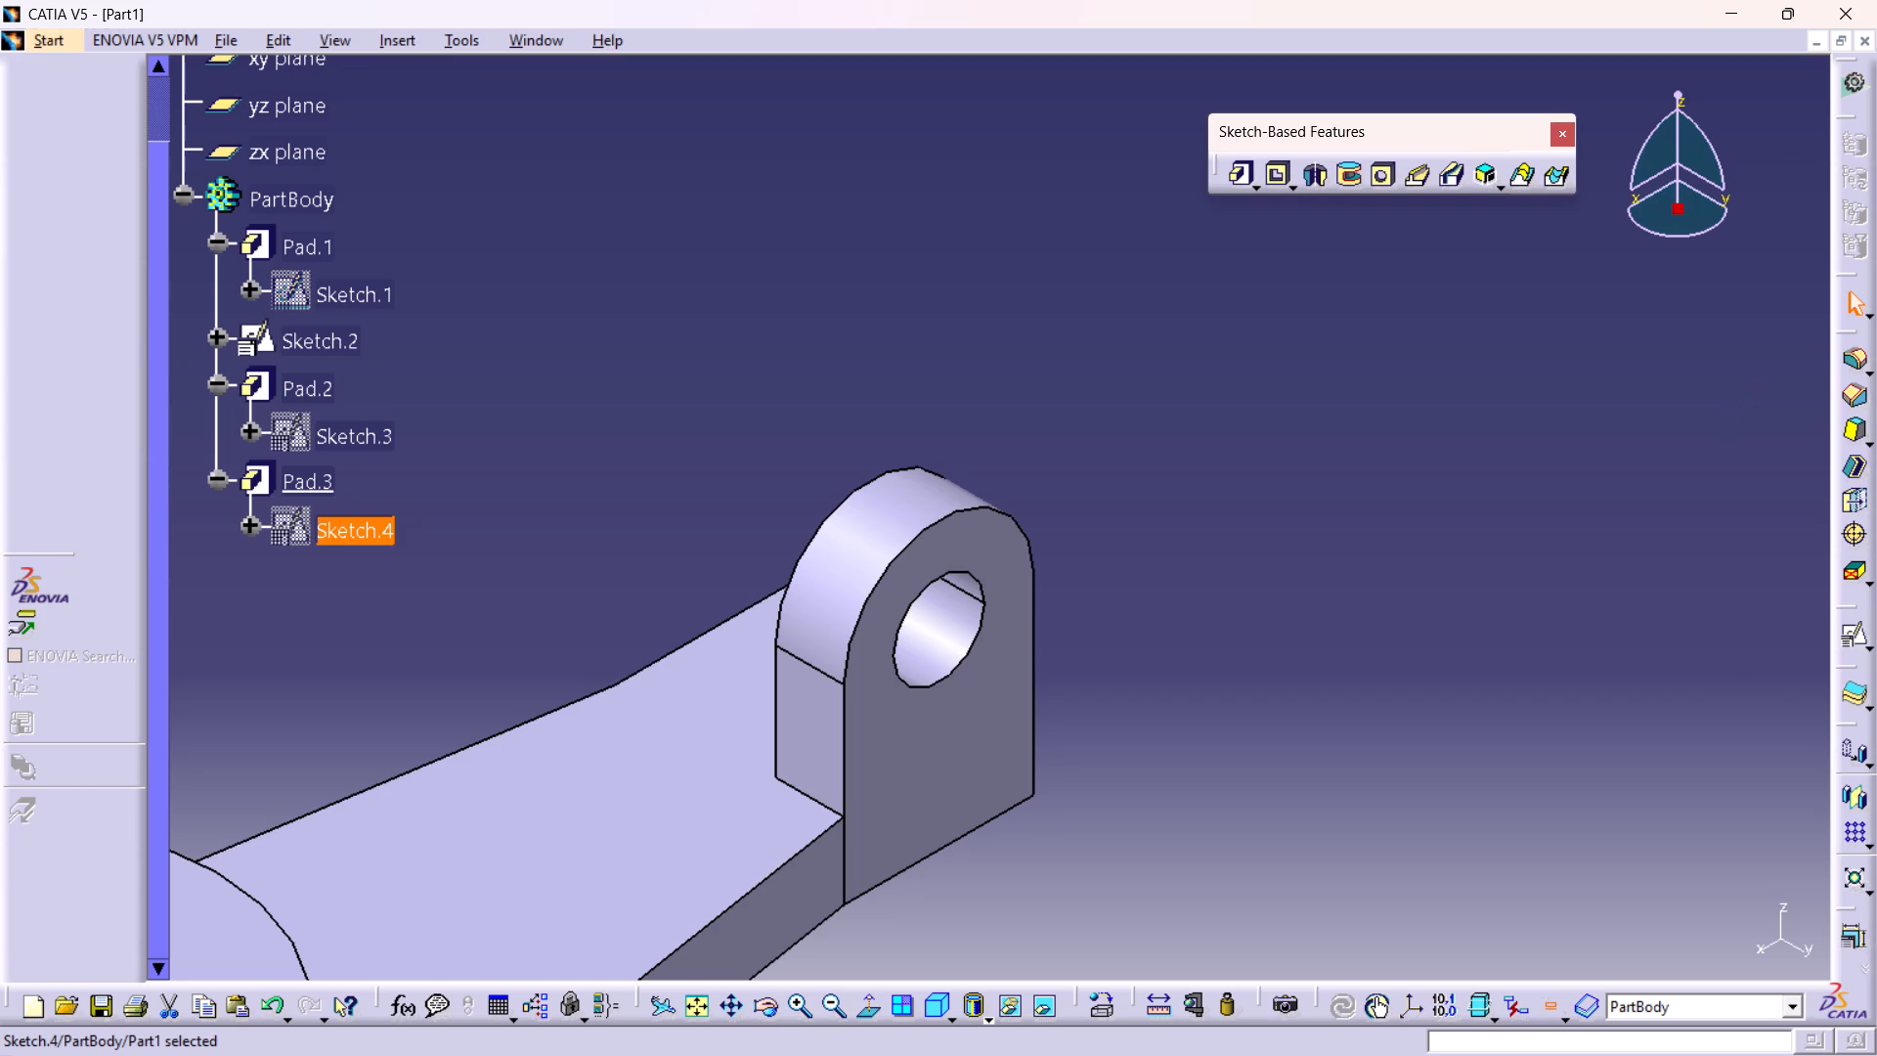
pyautogui.click(992, 200)
pyautogui.moveTo(1031, 165); pyautogui.dragTo(1057, 257, button='middle')
pyautogui.click(1031, 165)
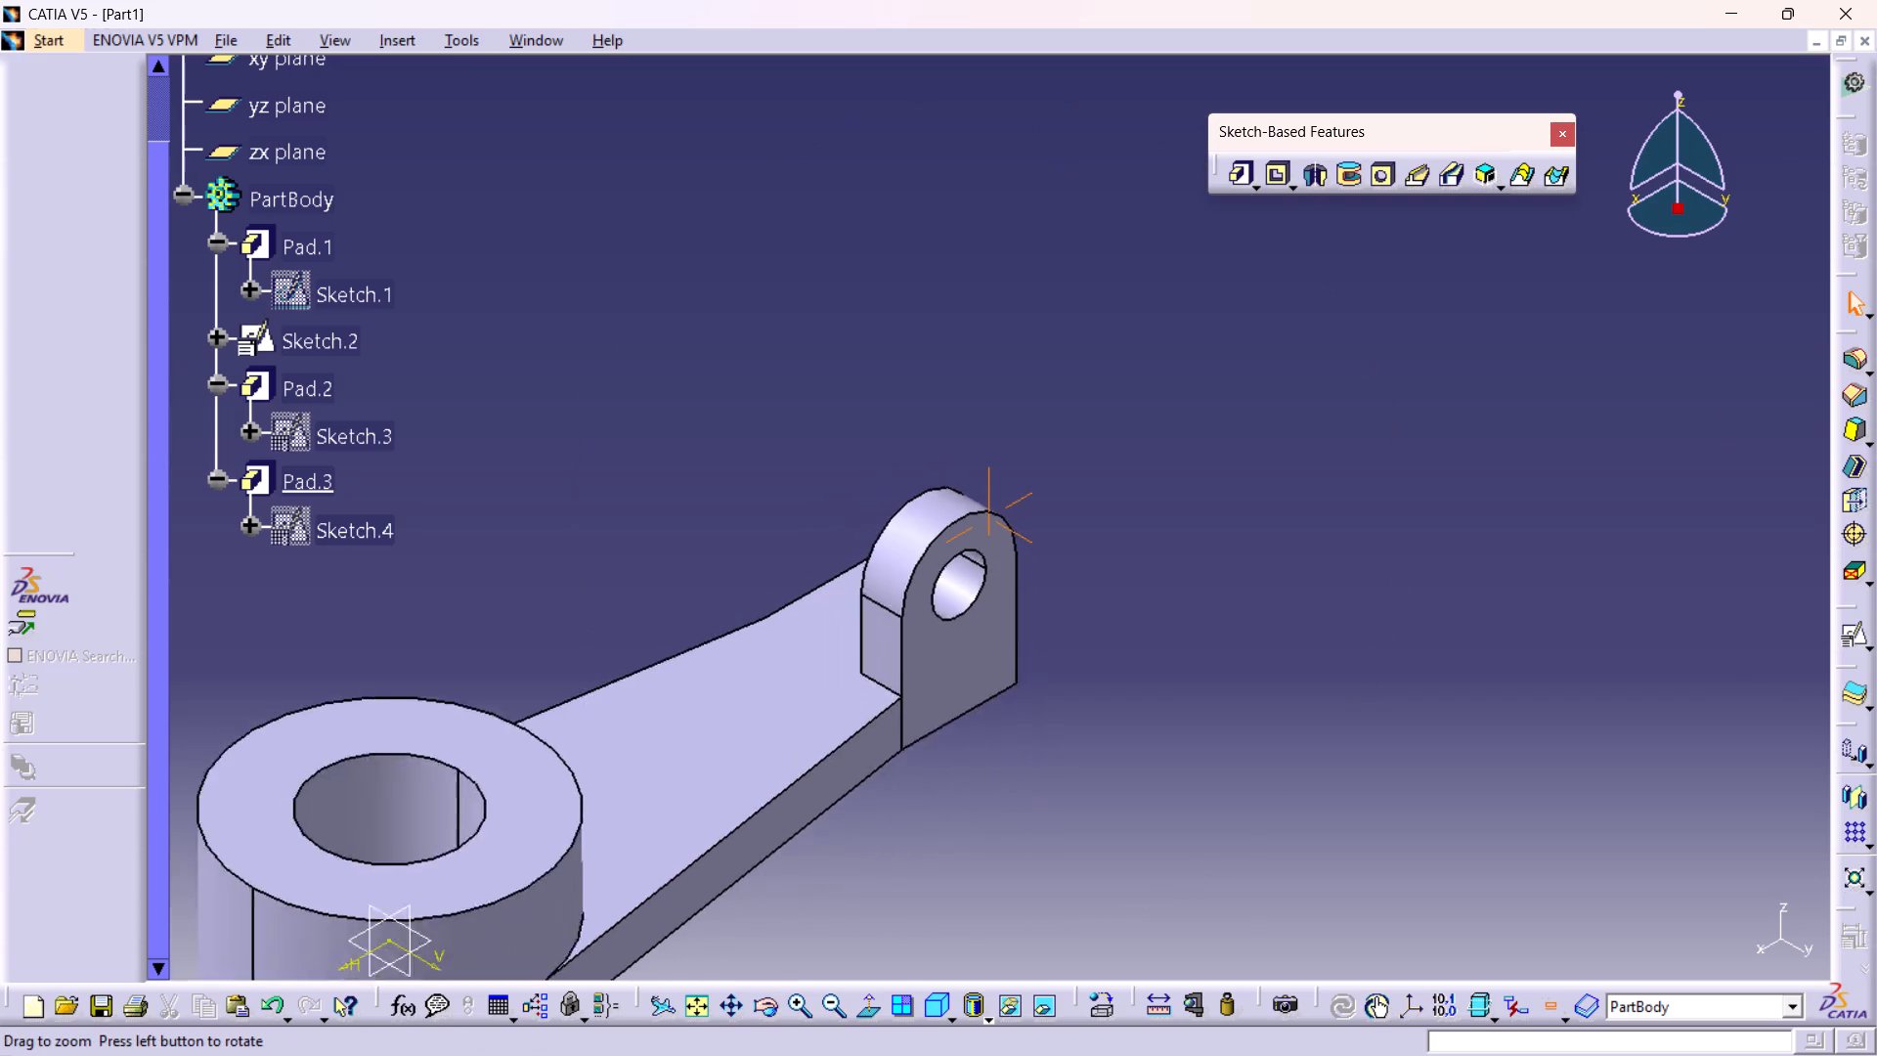
pyautogui.moveTo(1057, 257); pyautogui.dragTo(1069, 362, button='middle')
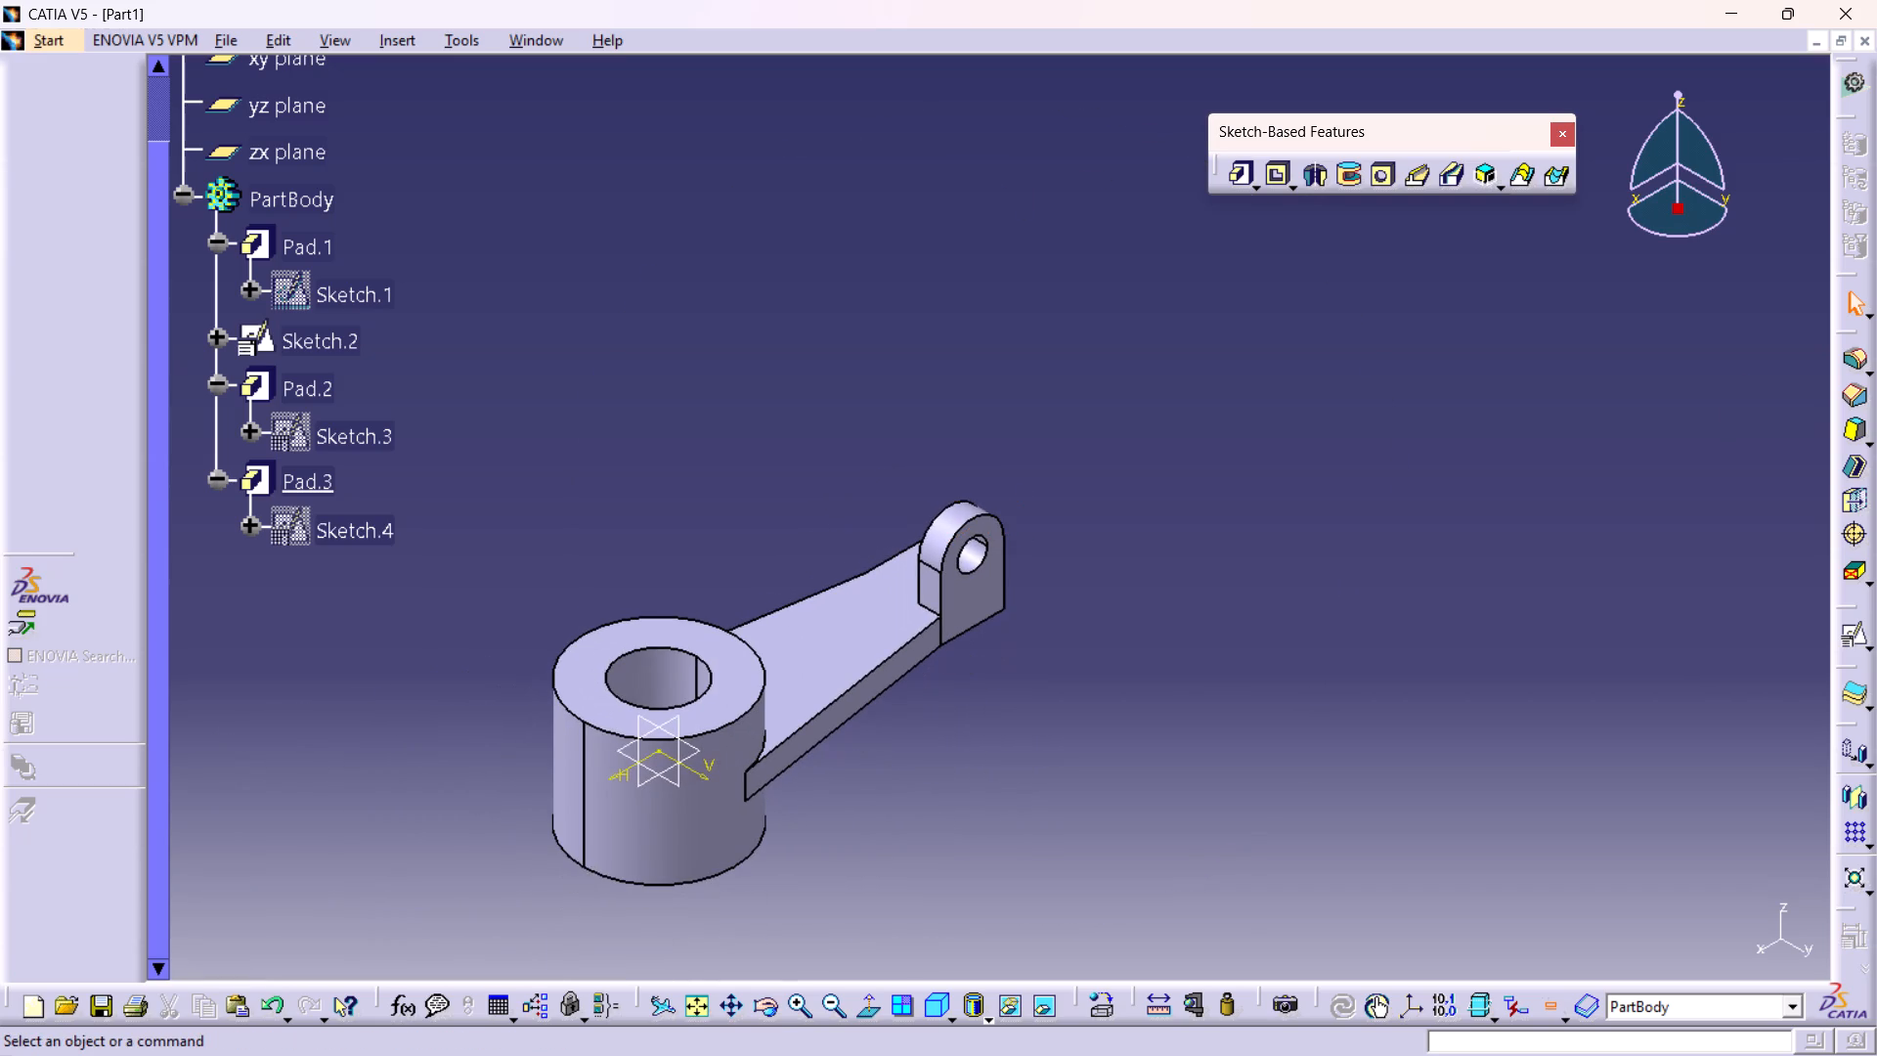
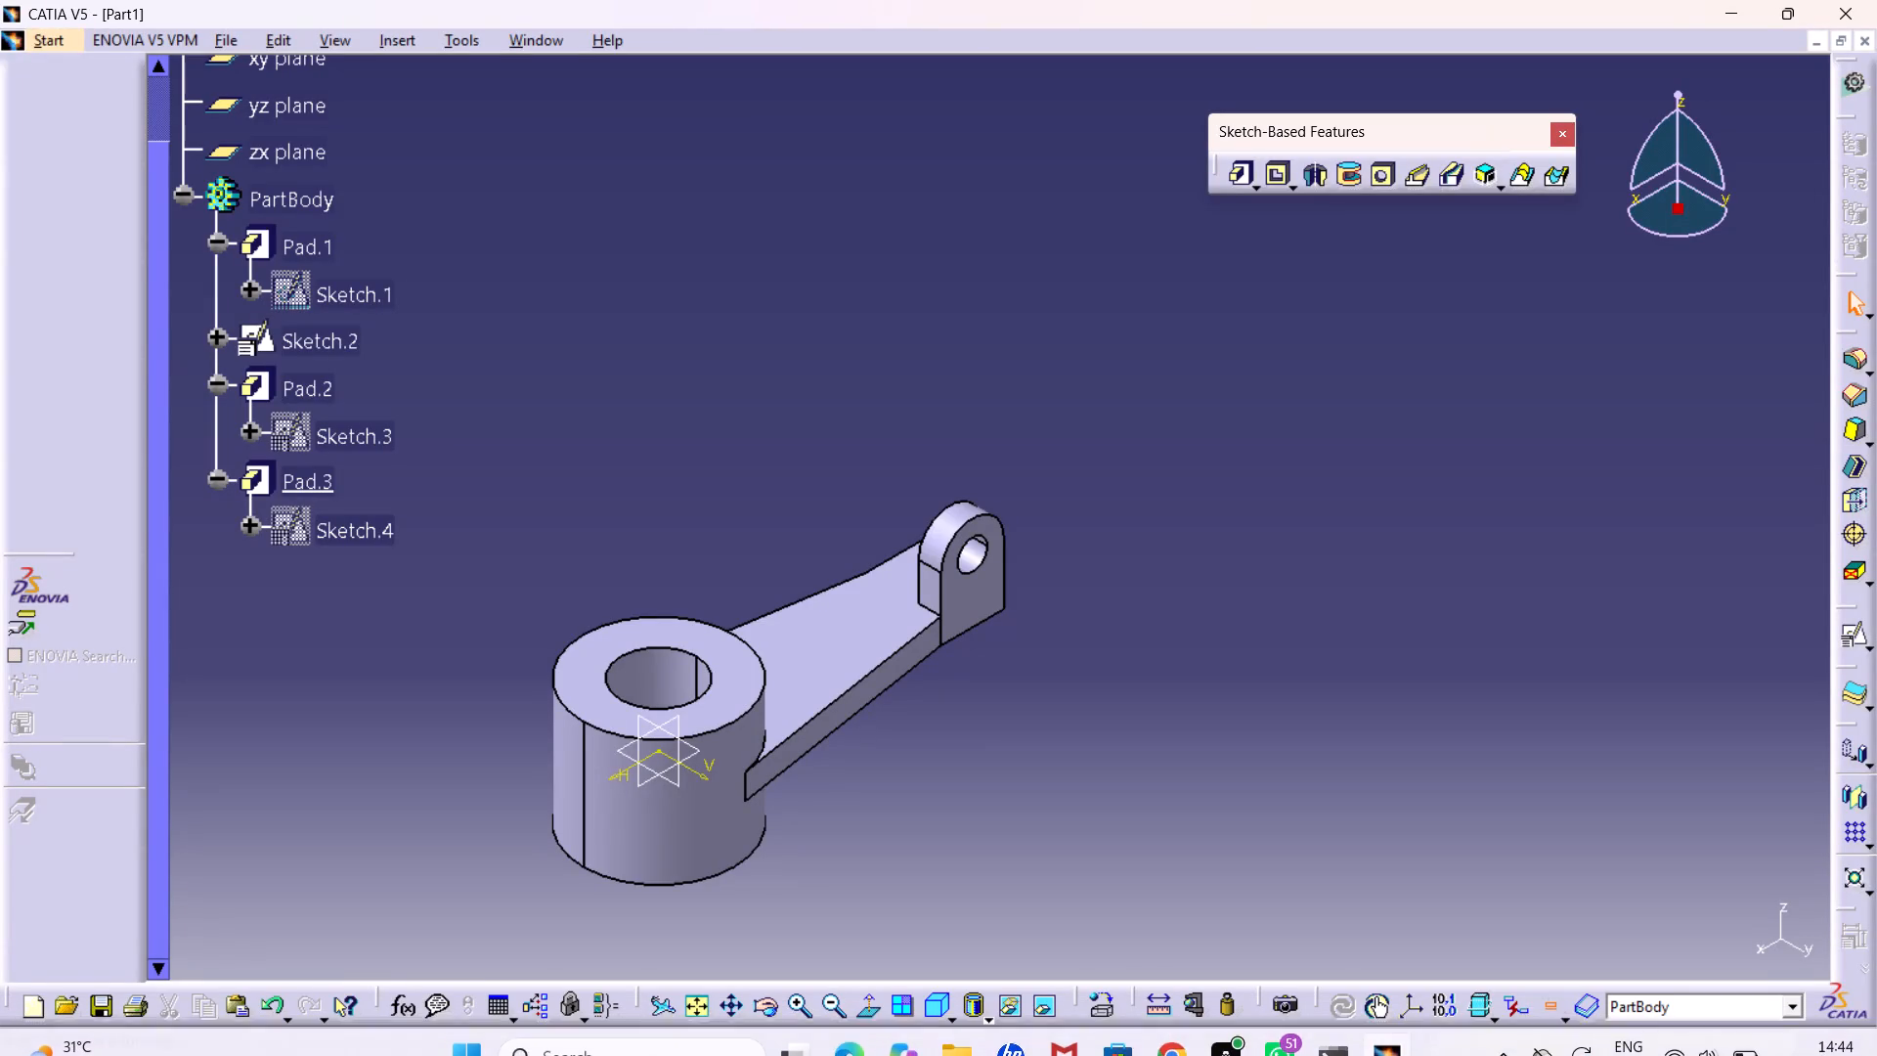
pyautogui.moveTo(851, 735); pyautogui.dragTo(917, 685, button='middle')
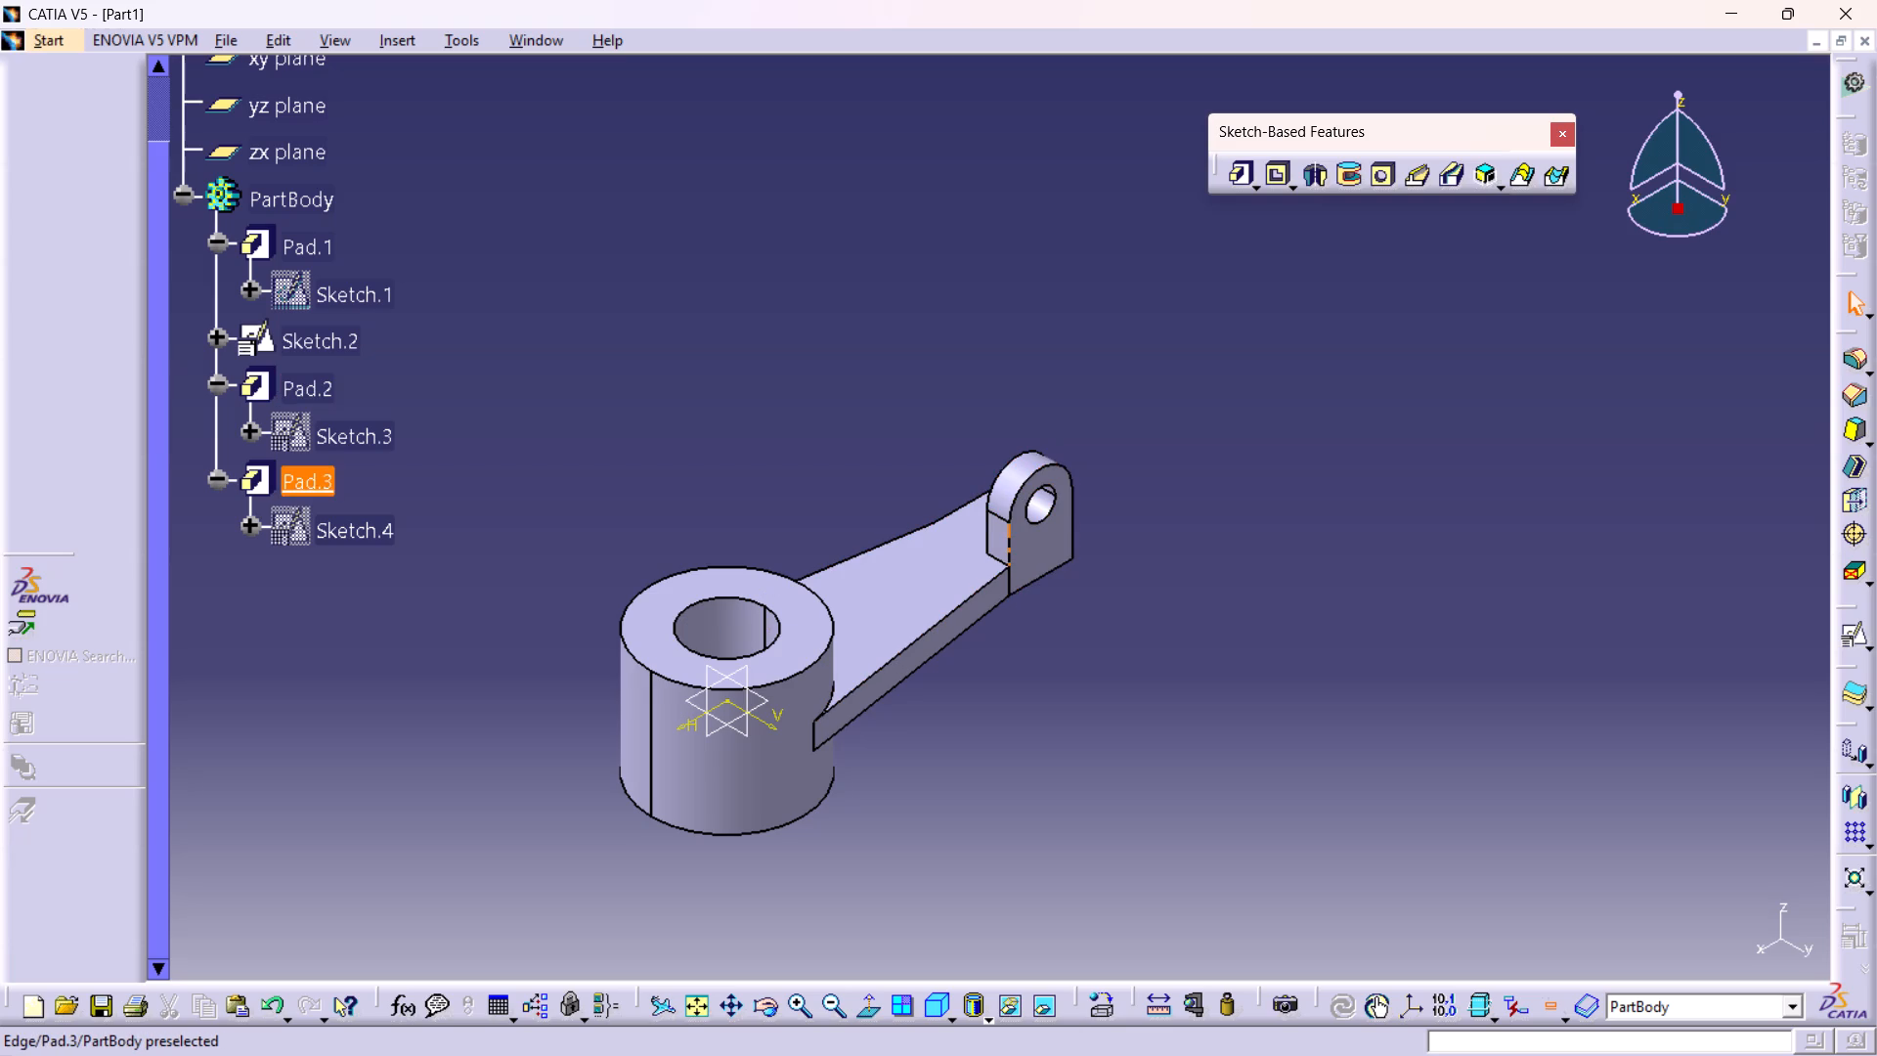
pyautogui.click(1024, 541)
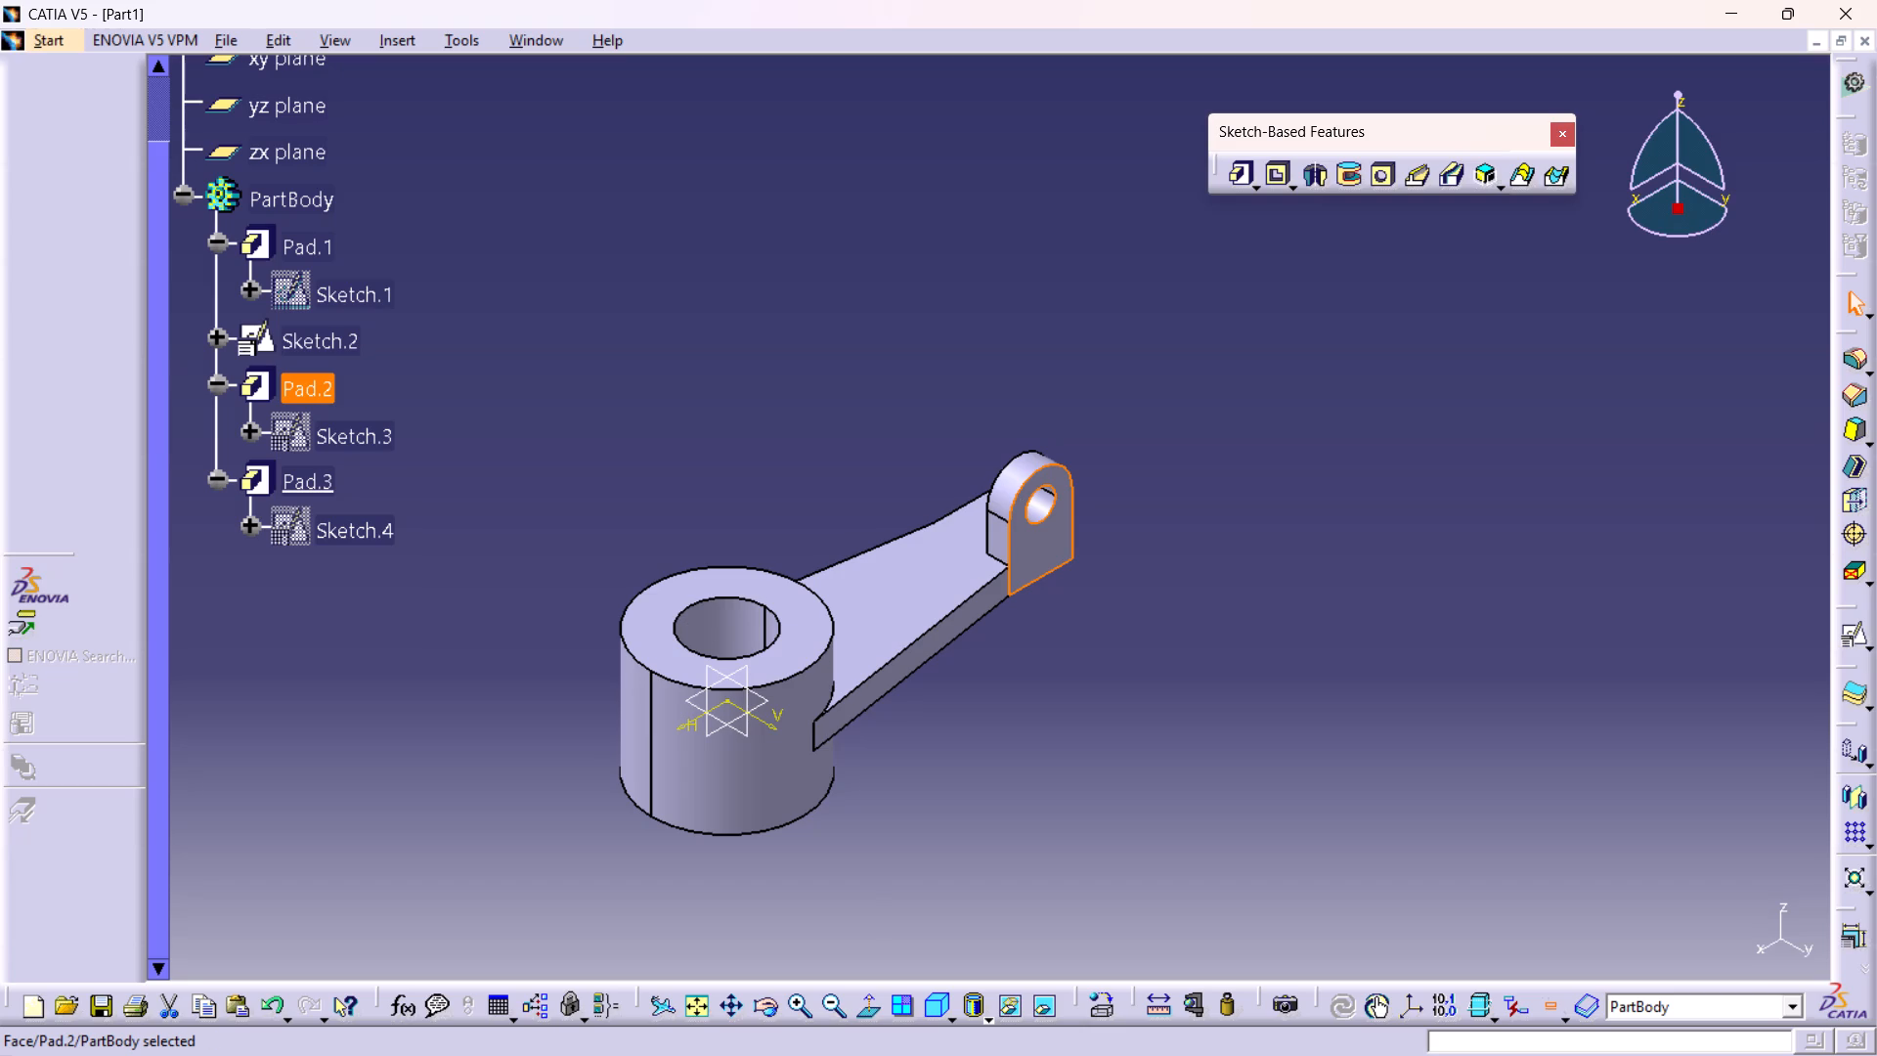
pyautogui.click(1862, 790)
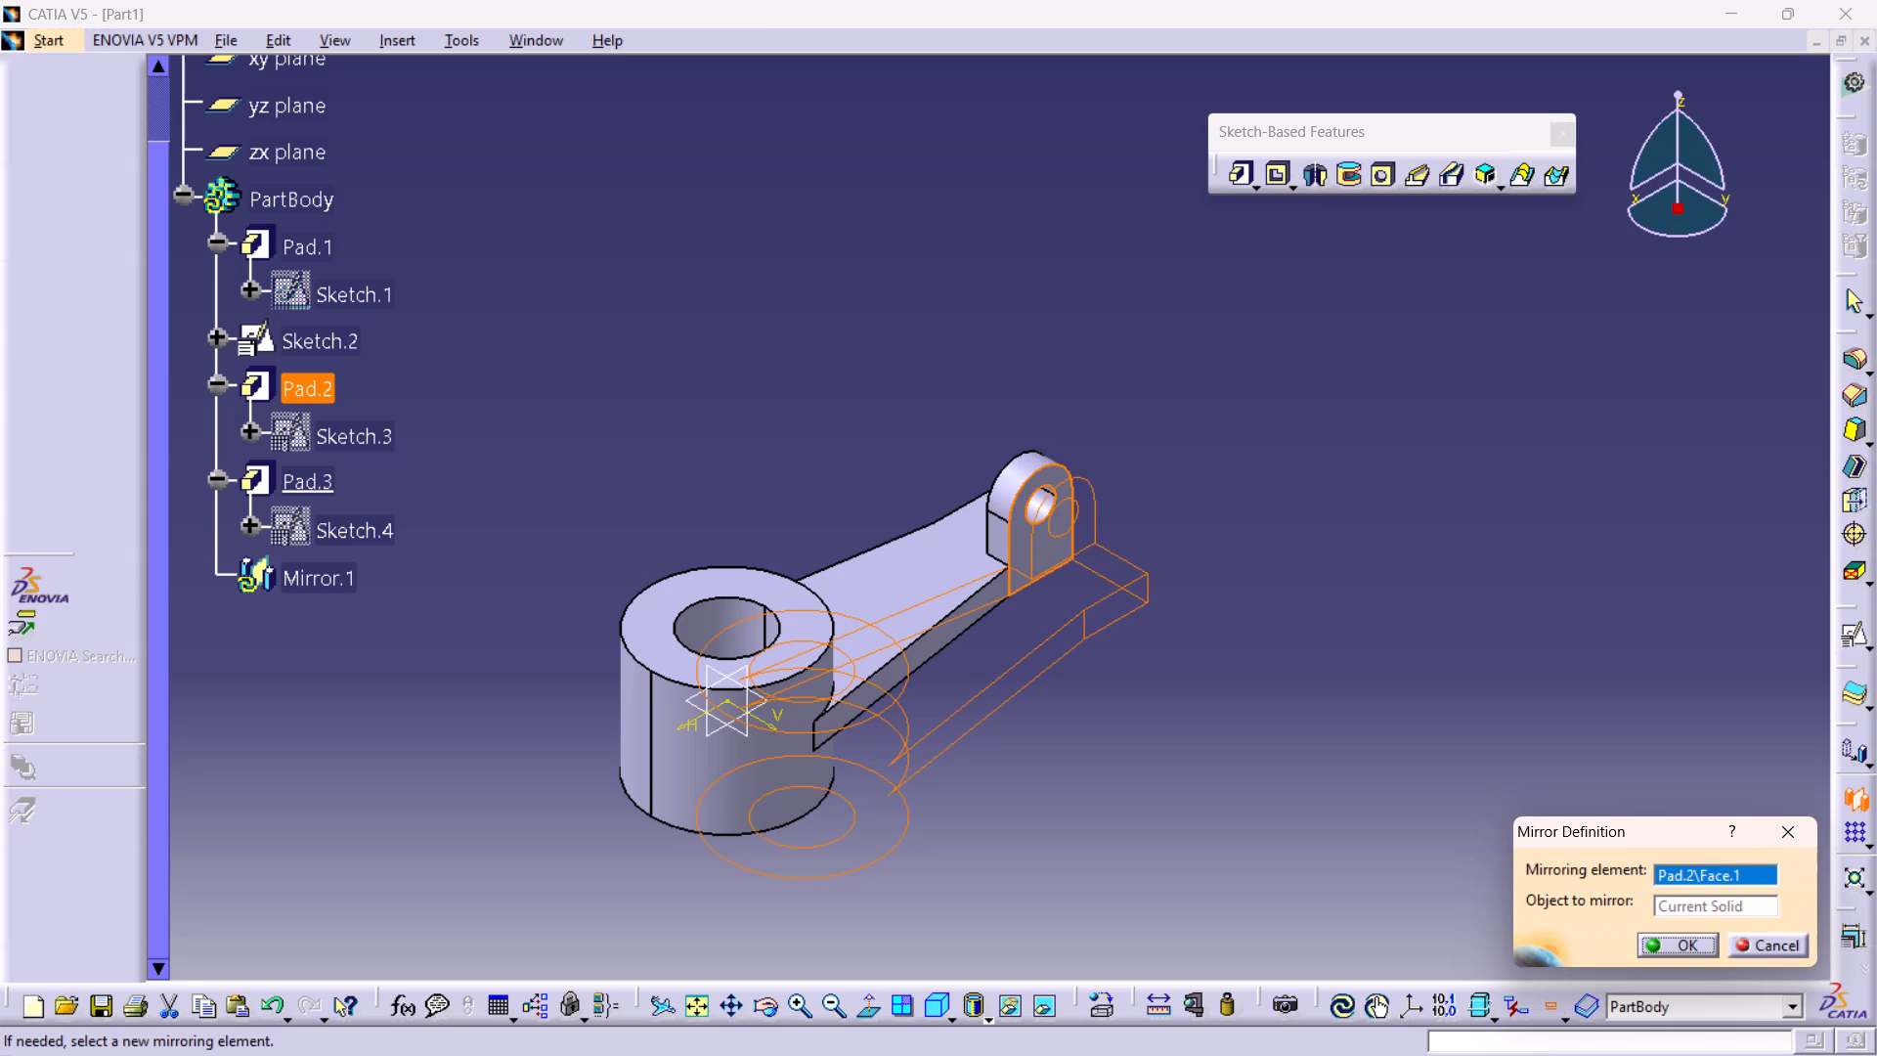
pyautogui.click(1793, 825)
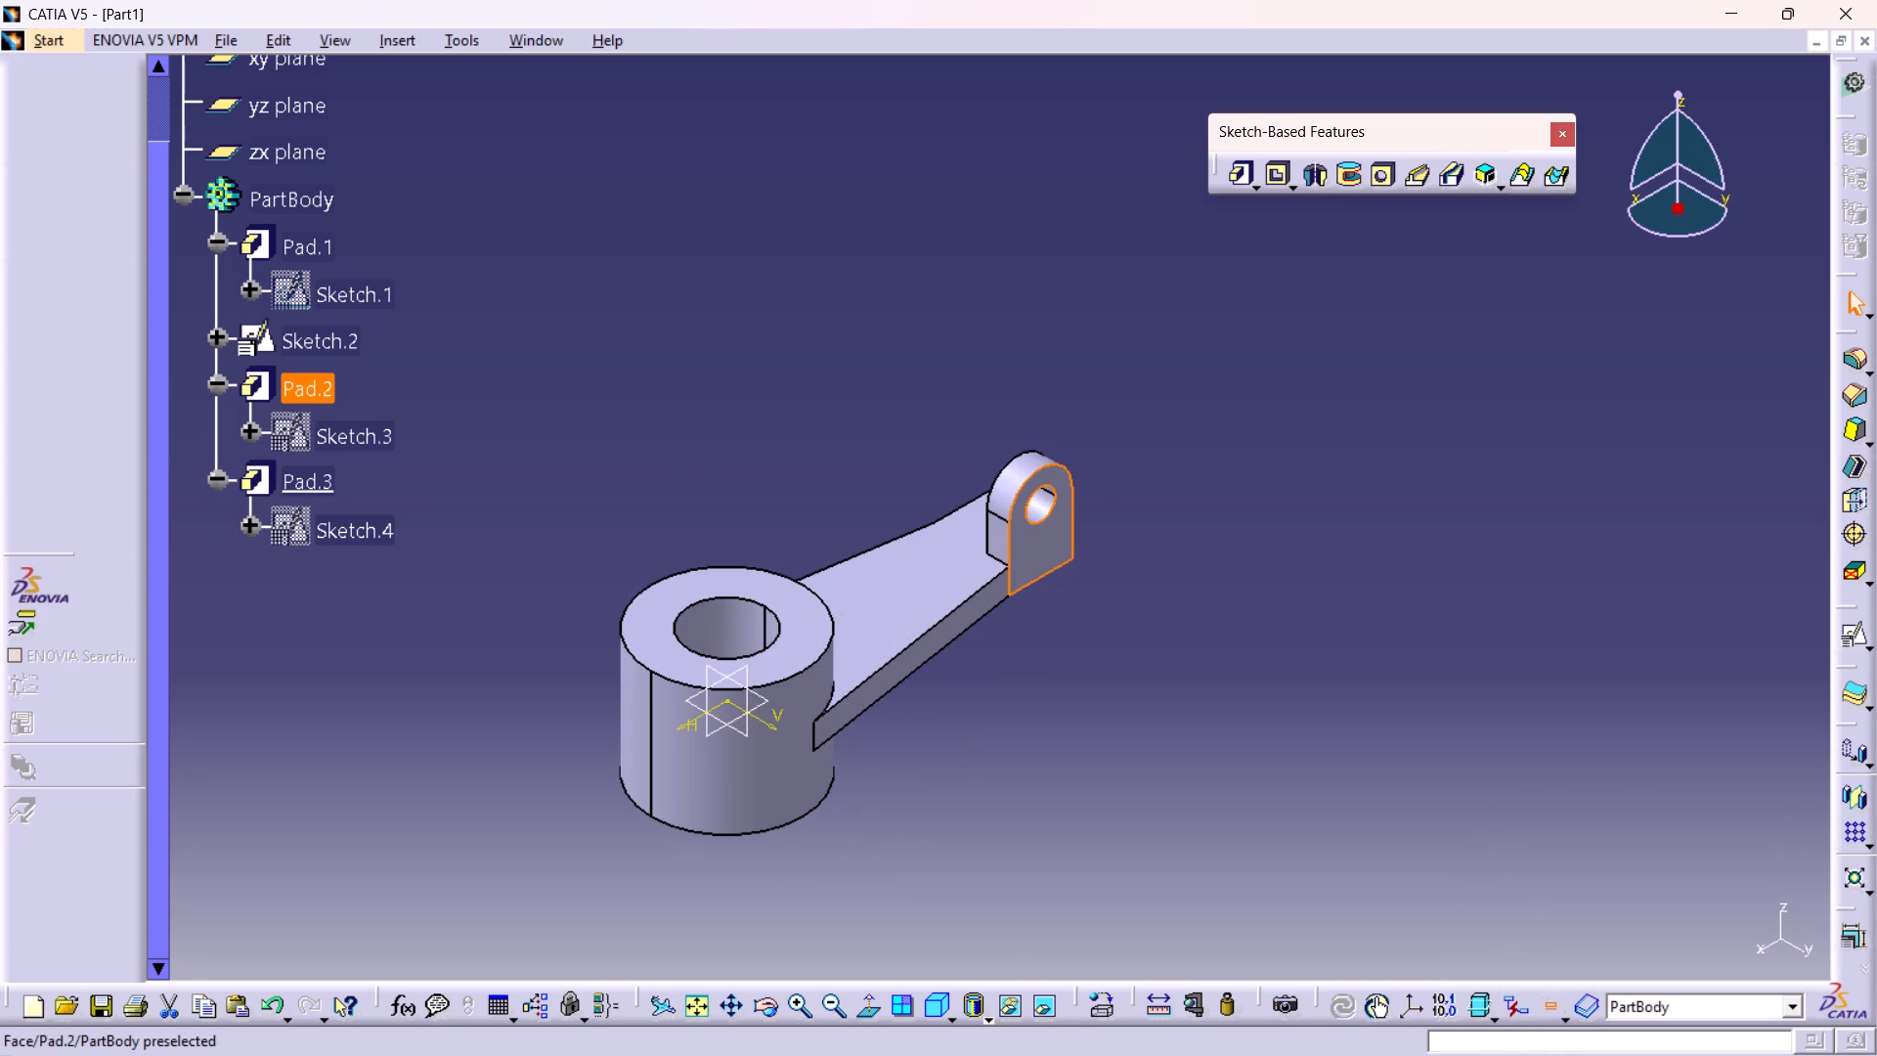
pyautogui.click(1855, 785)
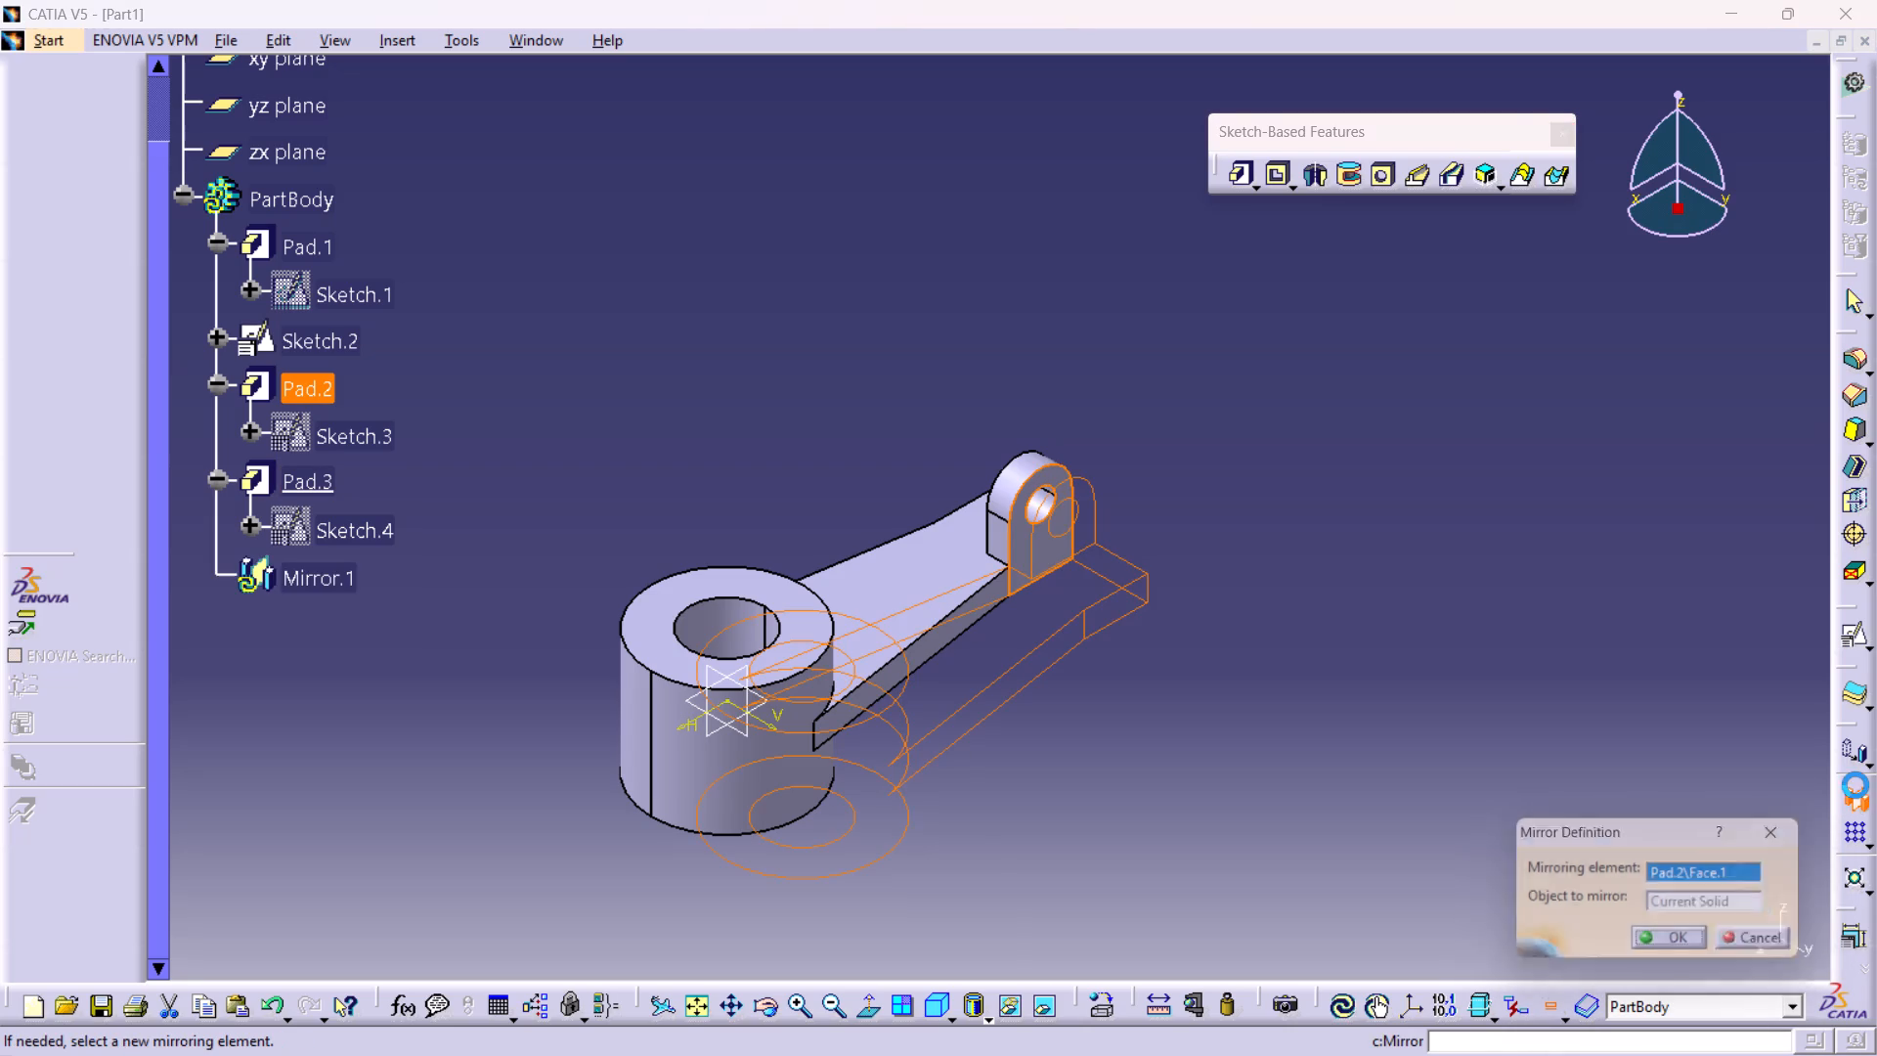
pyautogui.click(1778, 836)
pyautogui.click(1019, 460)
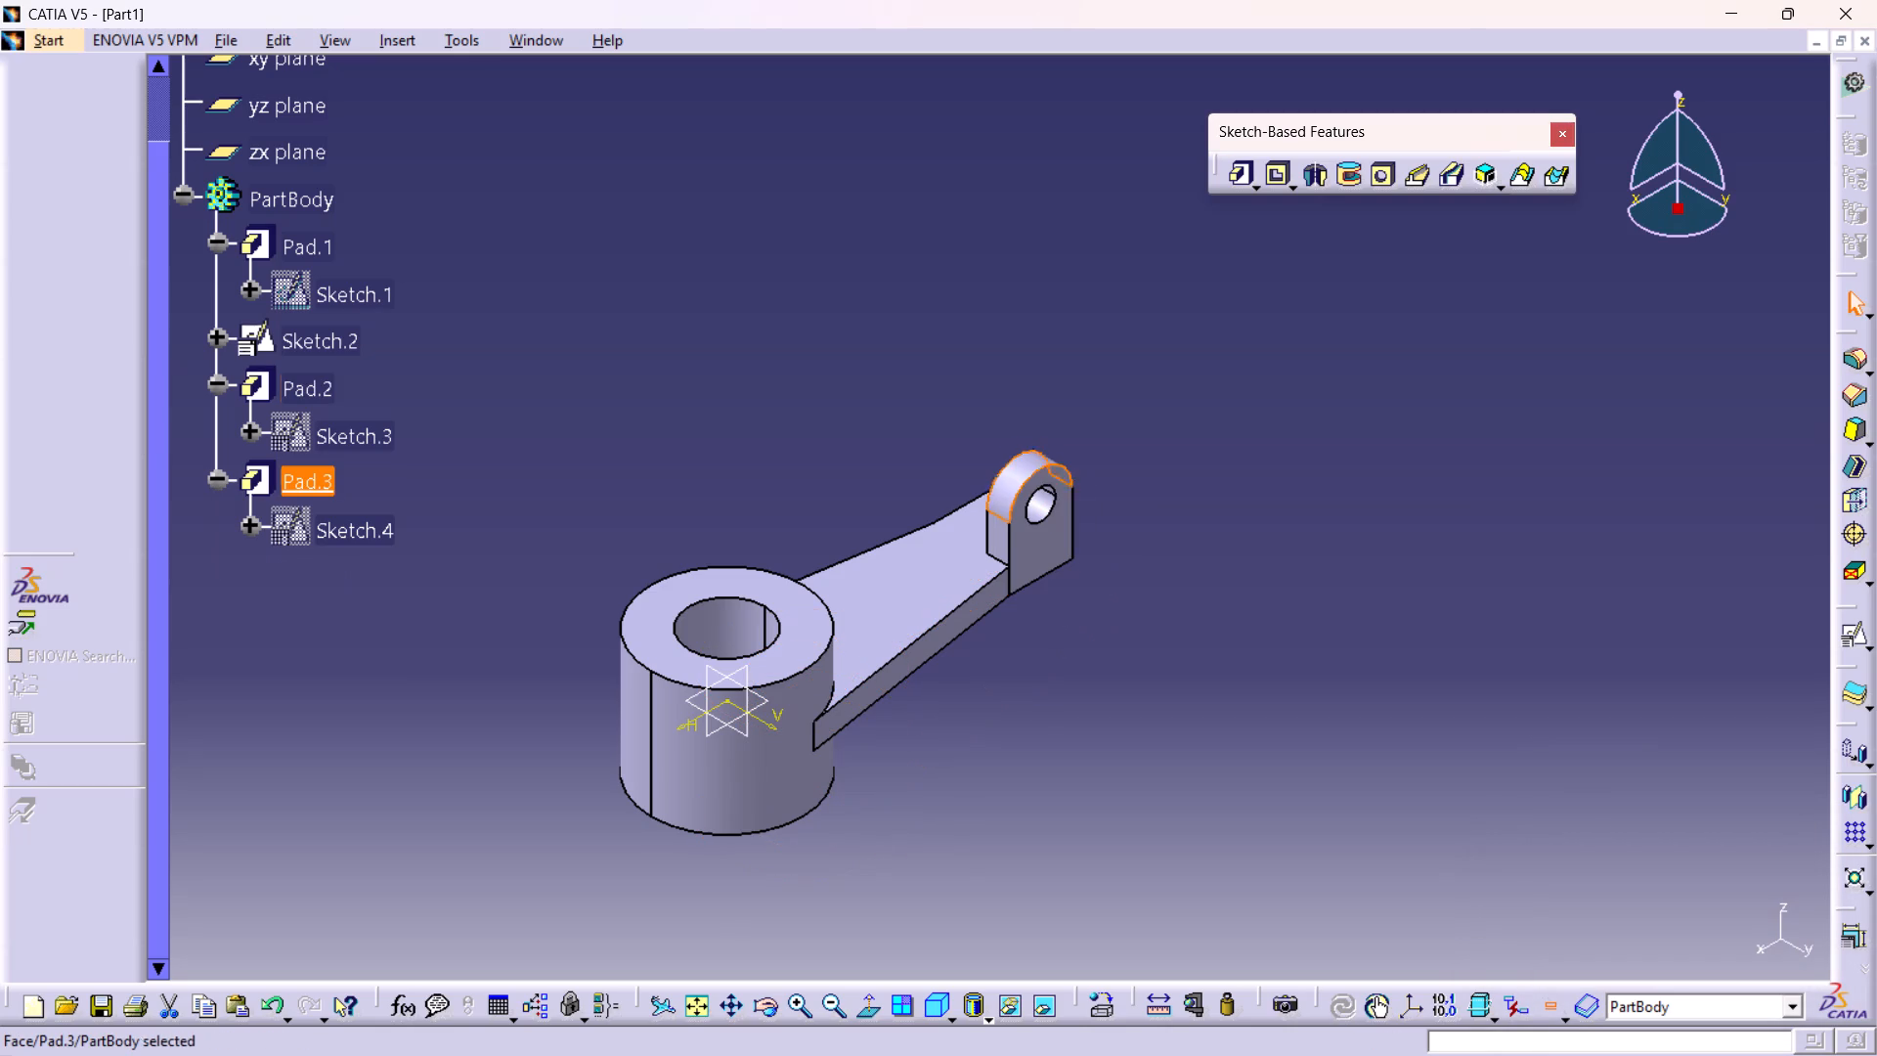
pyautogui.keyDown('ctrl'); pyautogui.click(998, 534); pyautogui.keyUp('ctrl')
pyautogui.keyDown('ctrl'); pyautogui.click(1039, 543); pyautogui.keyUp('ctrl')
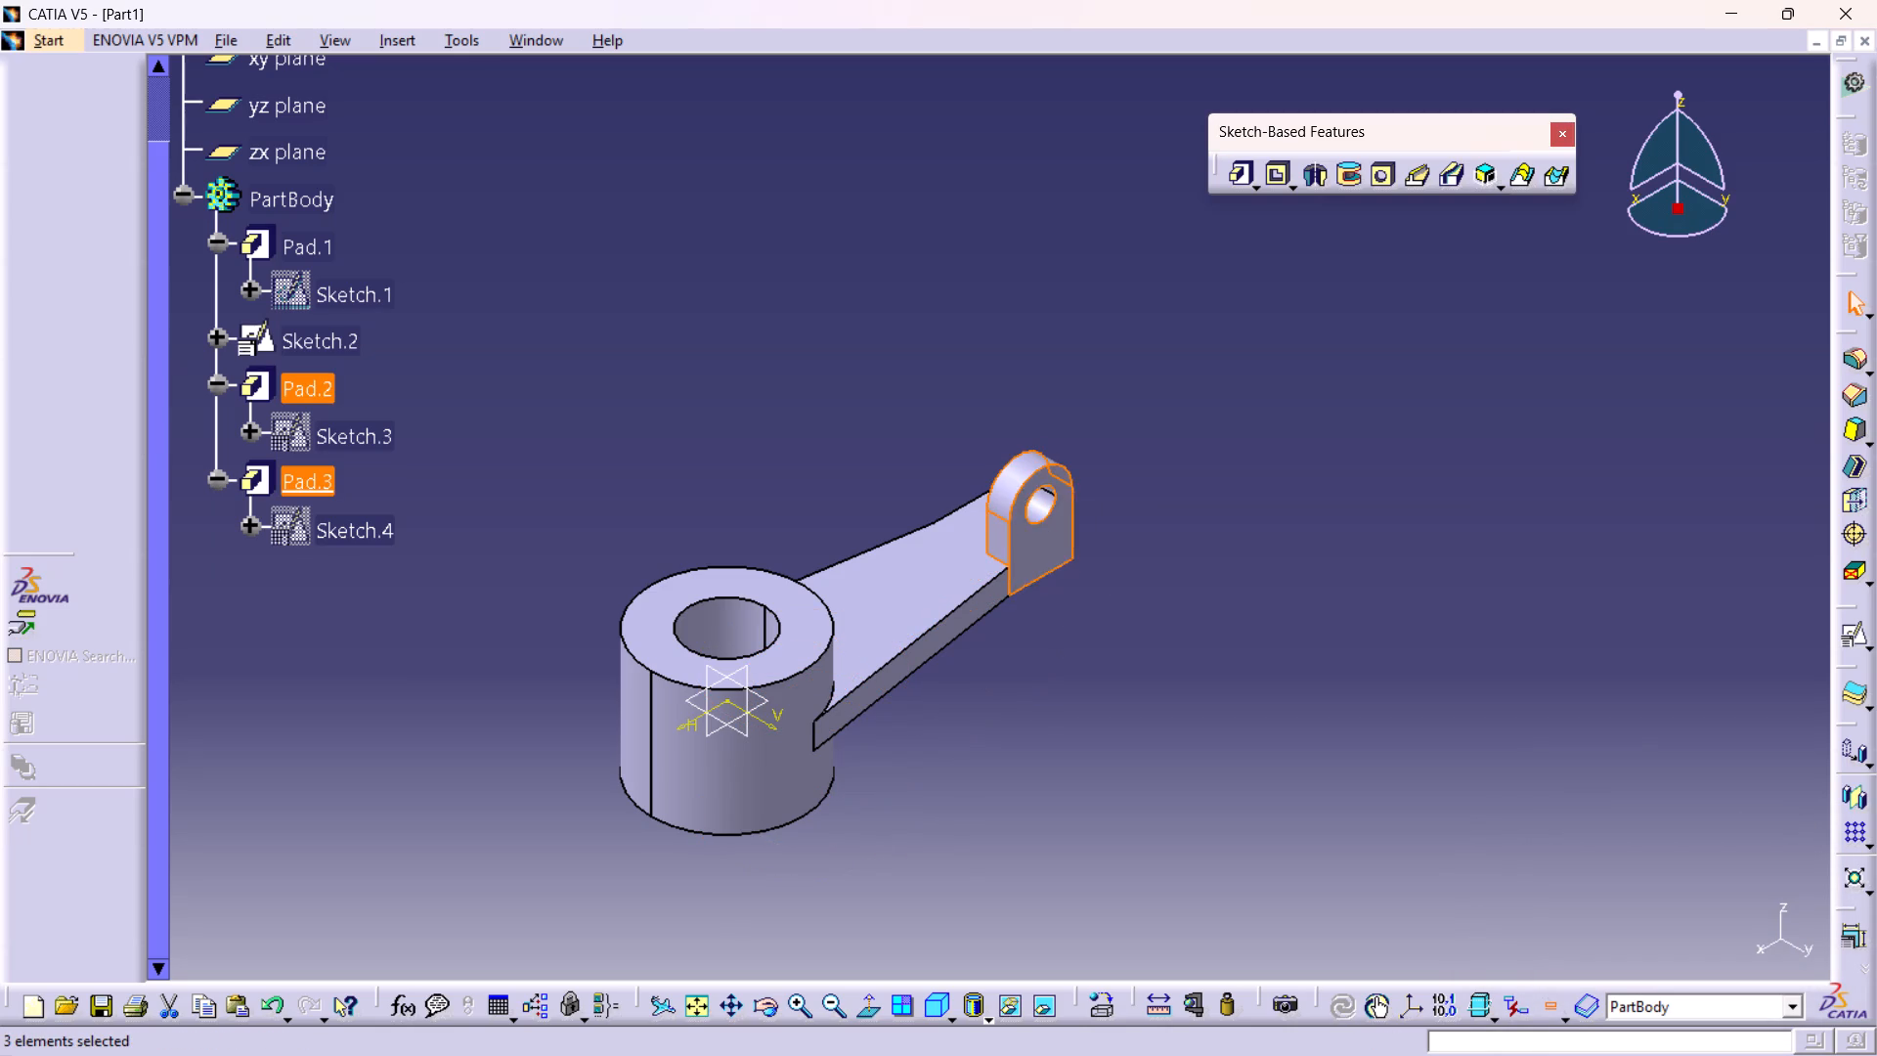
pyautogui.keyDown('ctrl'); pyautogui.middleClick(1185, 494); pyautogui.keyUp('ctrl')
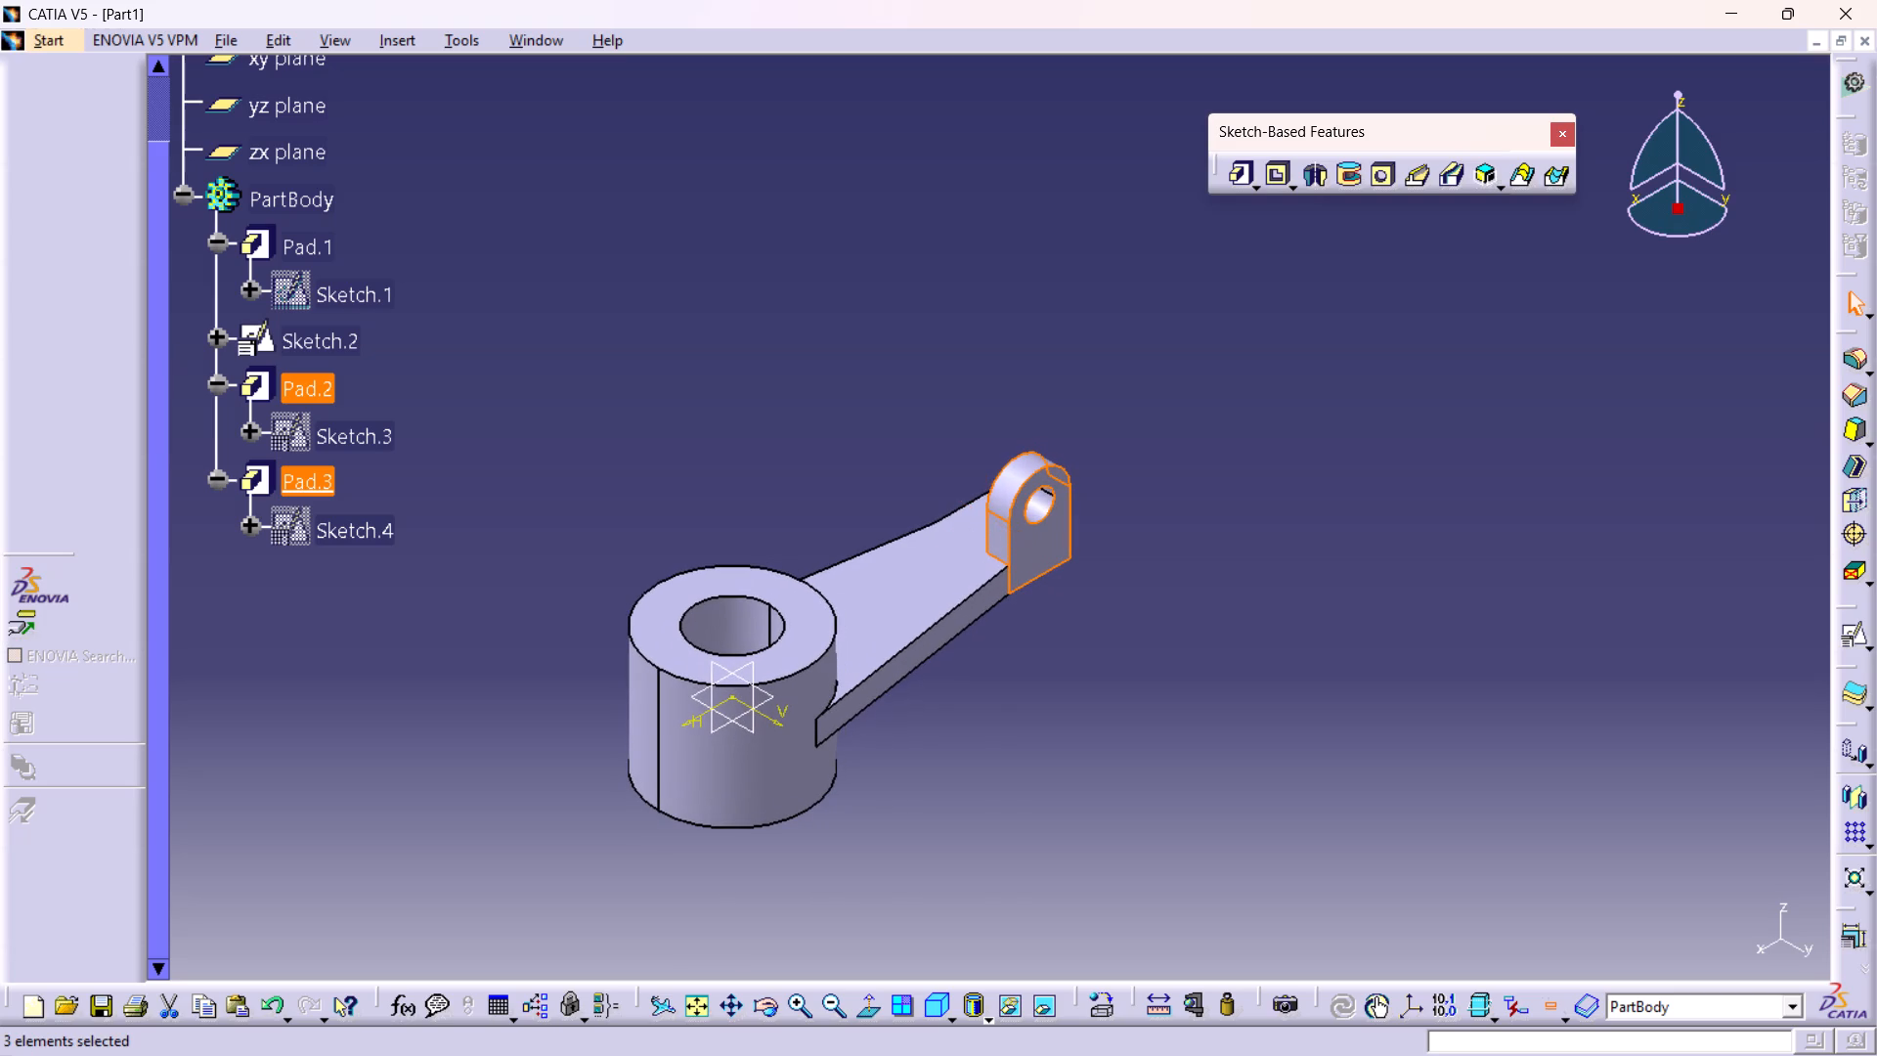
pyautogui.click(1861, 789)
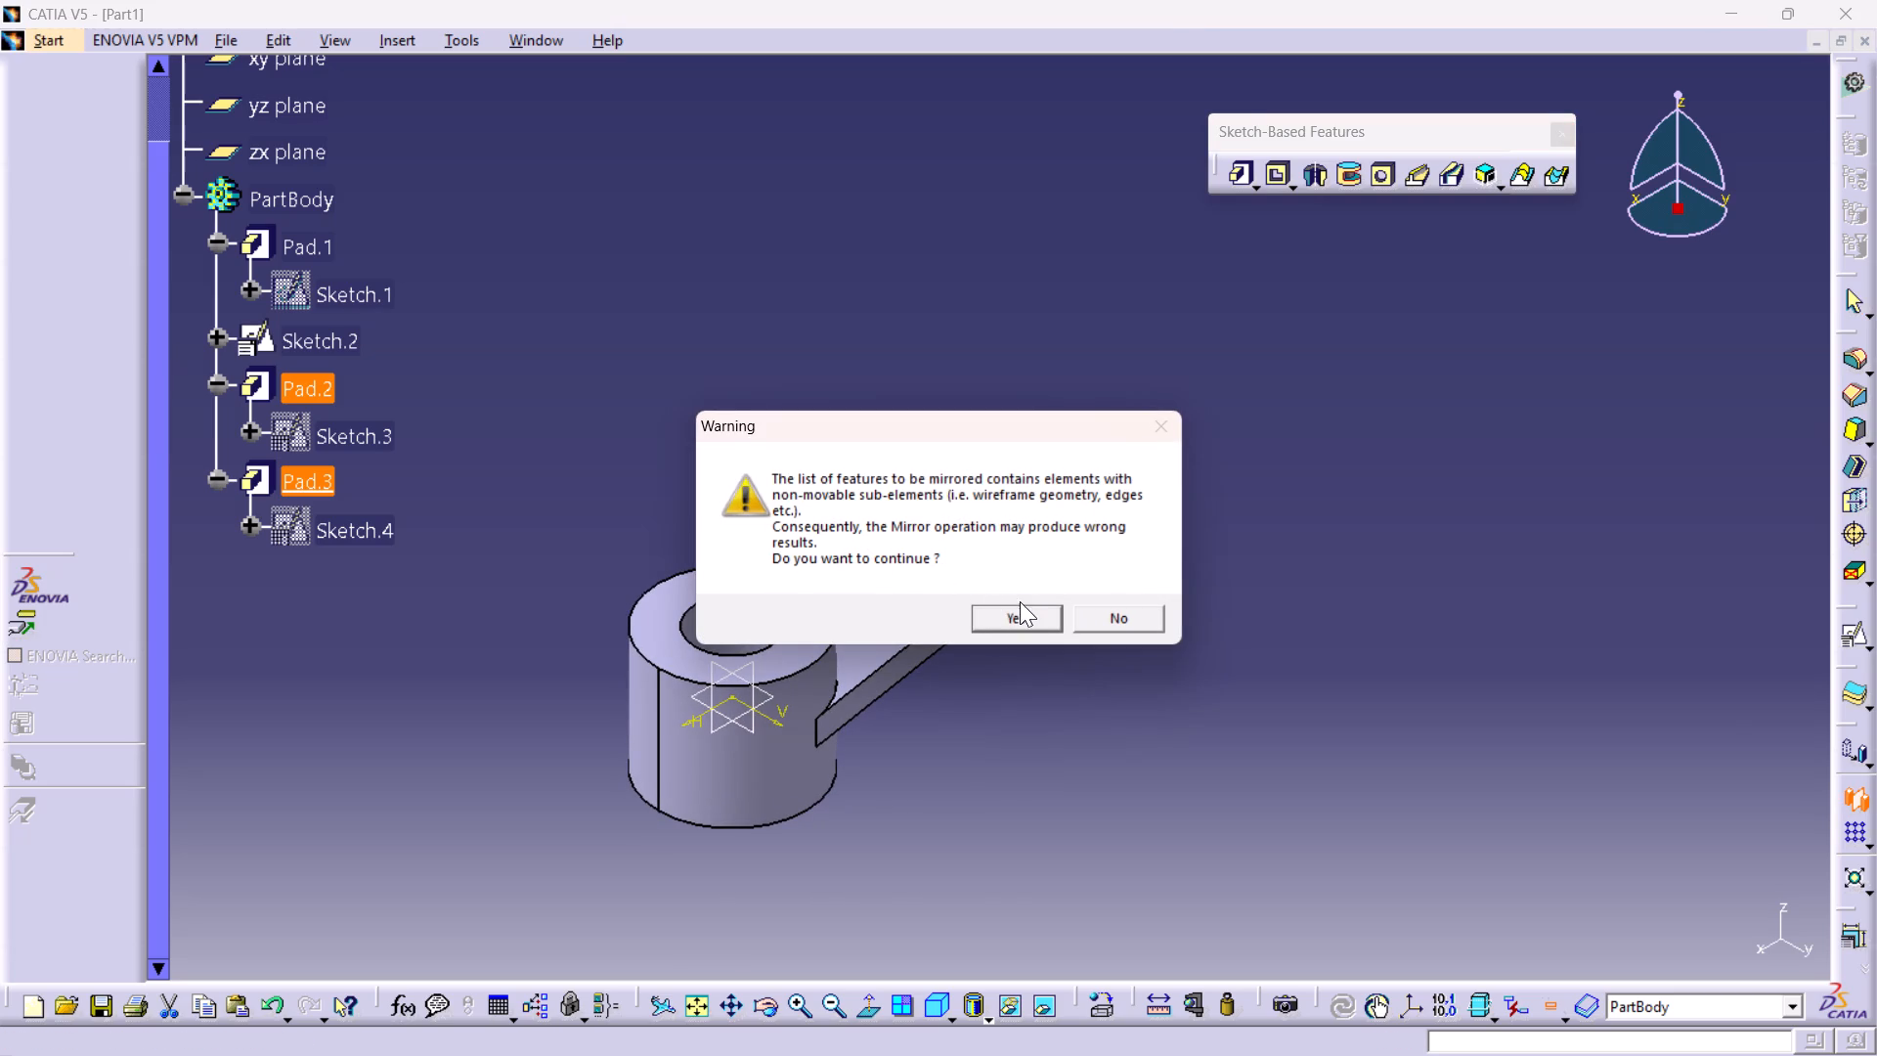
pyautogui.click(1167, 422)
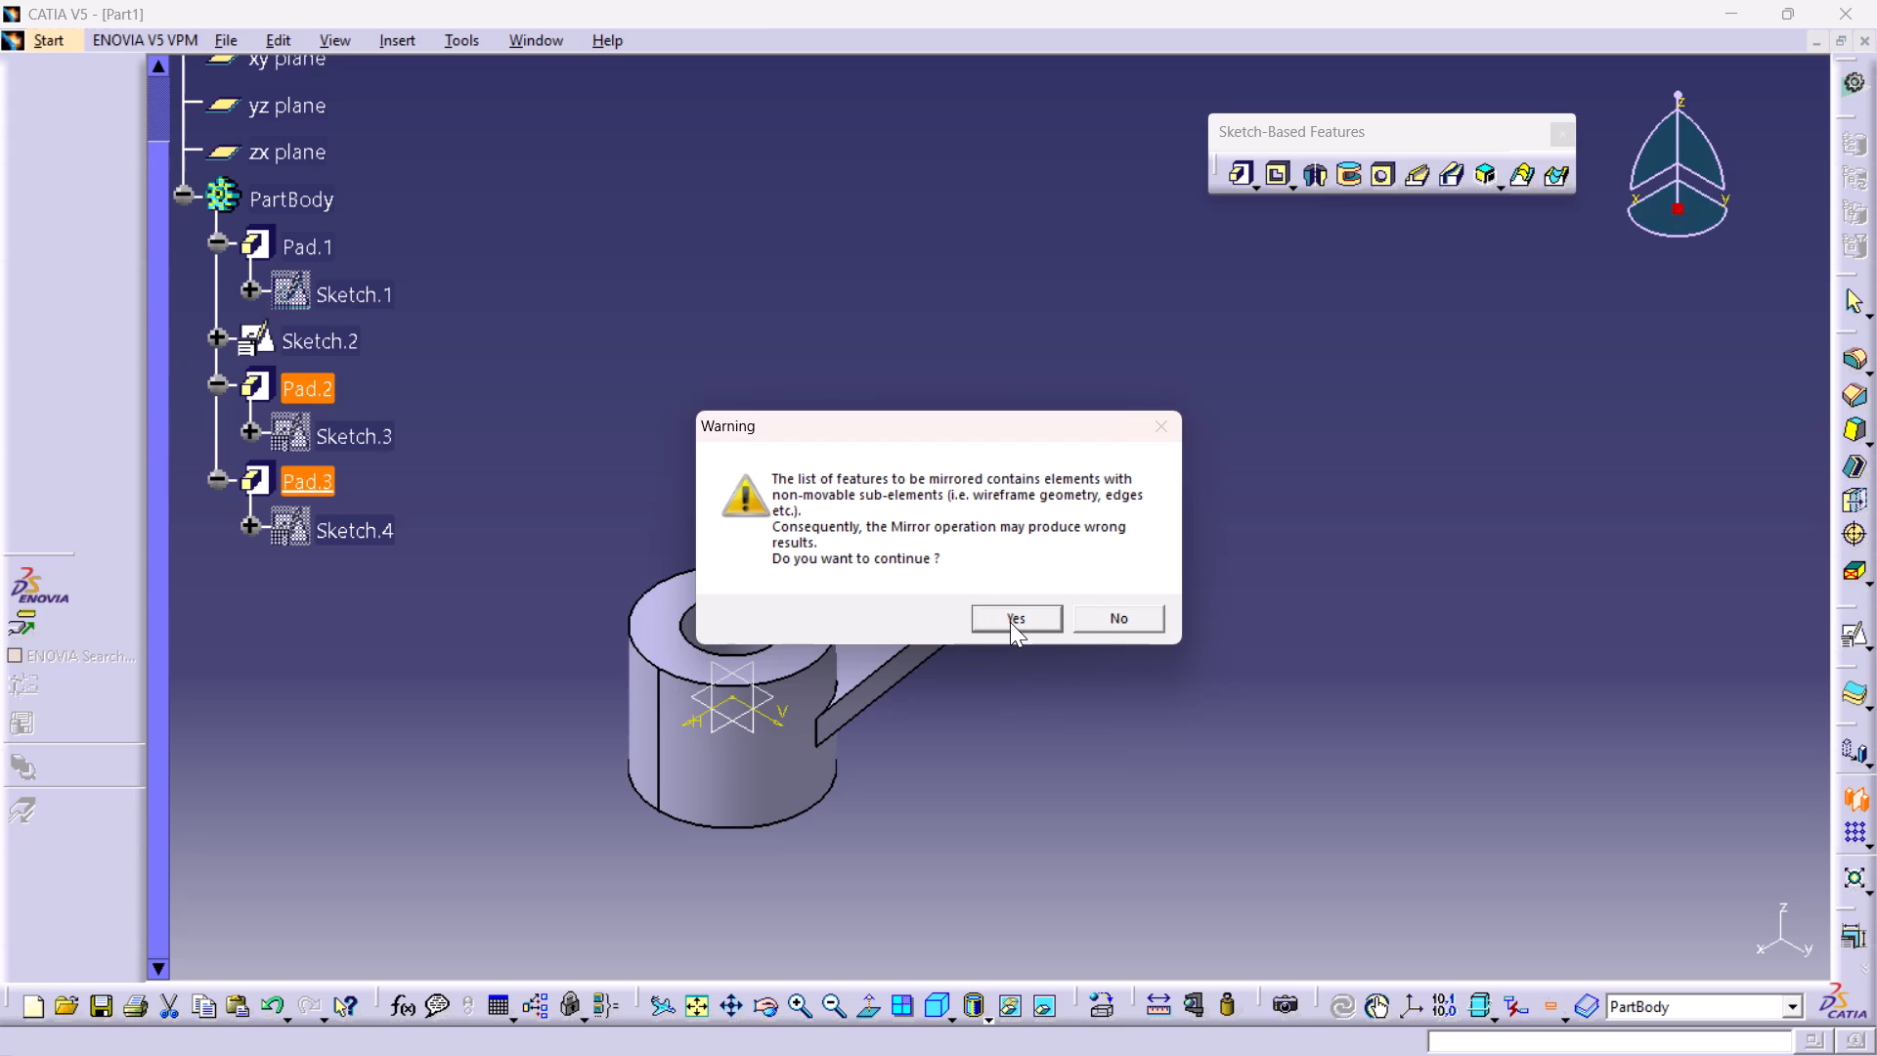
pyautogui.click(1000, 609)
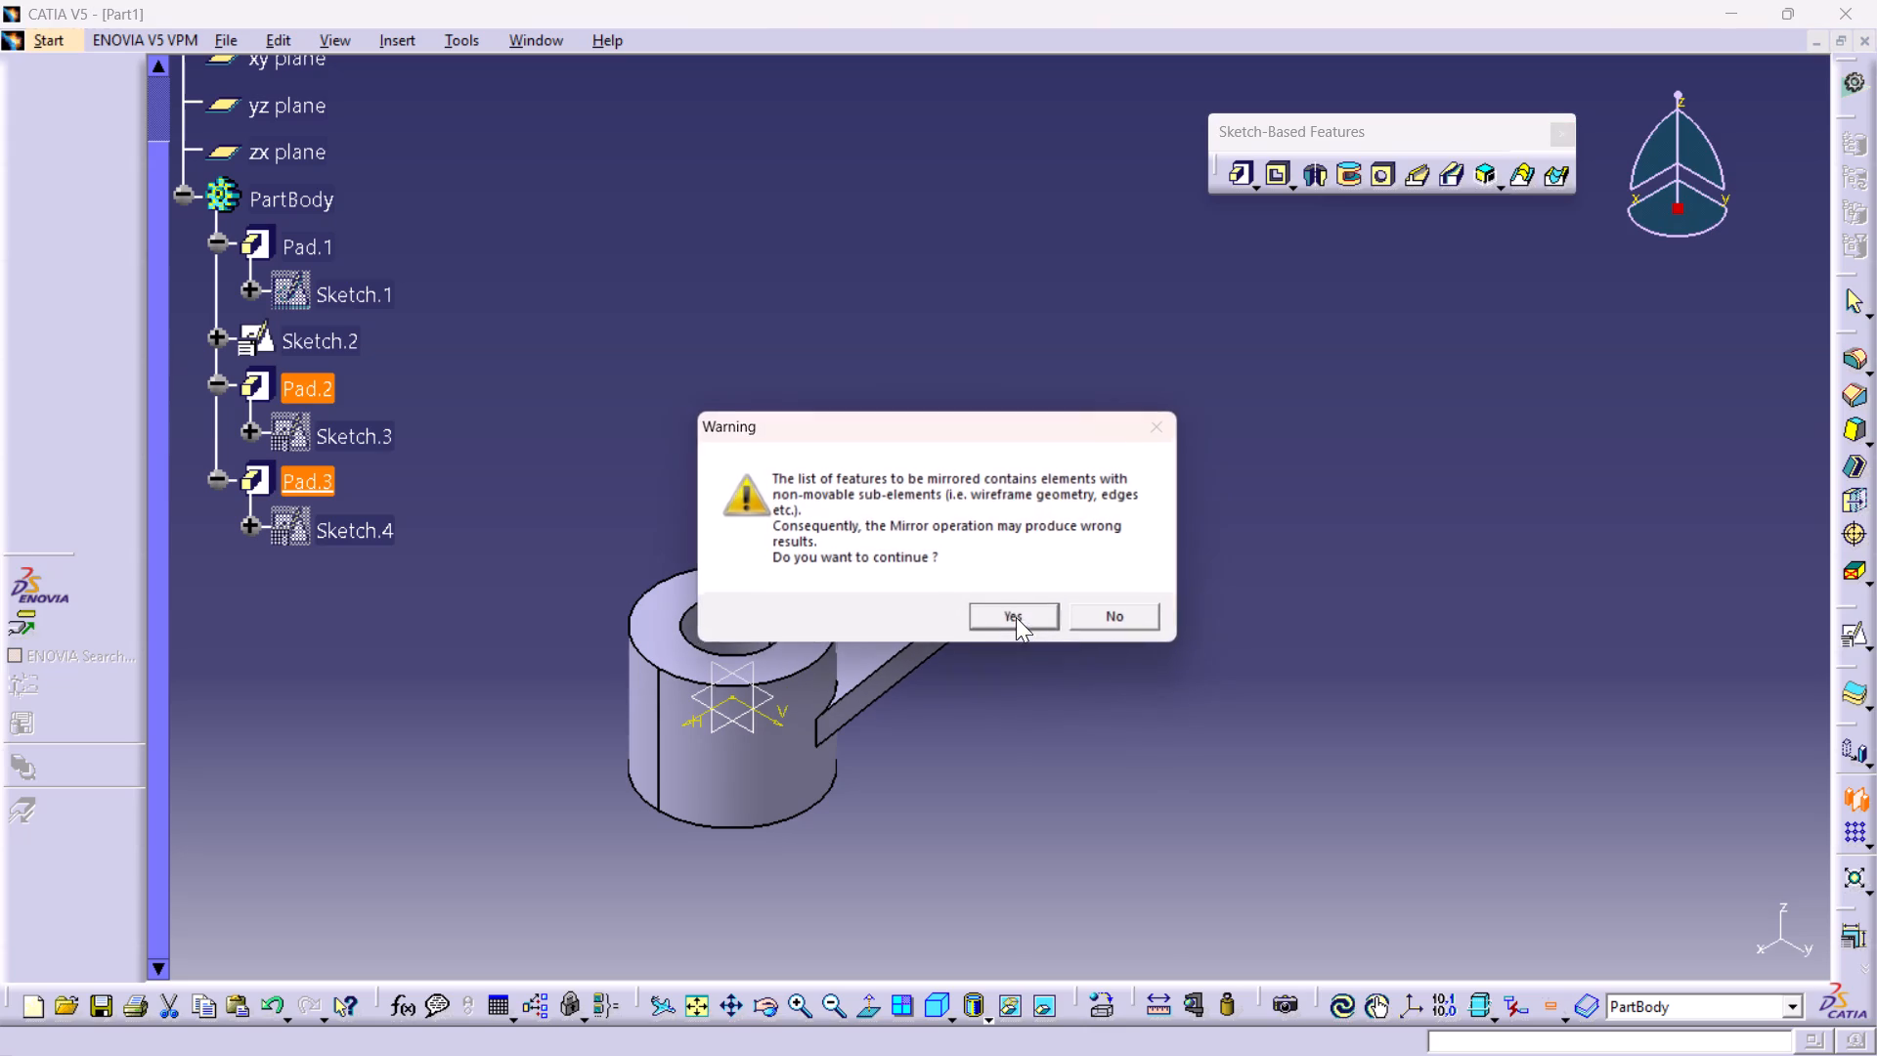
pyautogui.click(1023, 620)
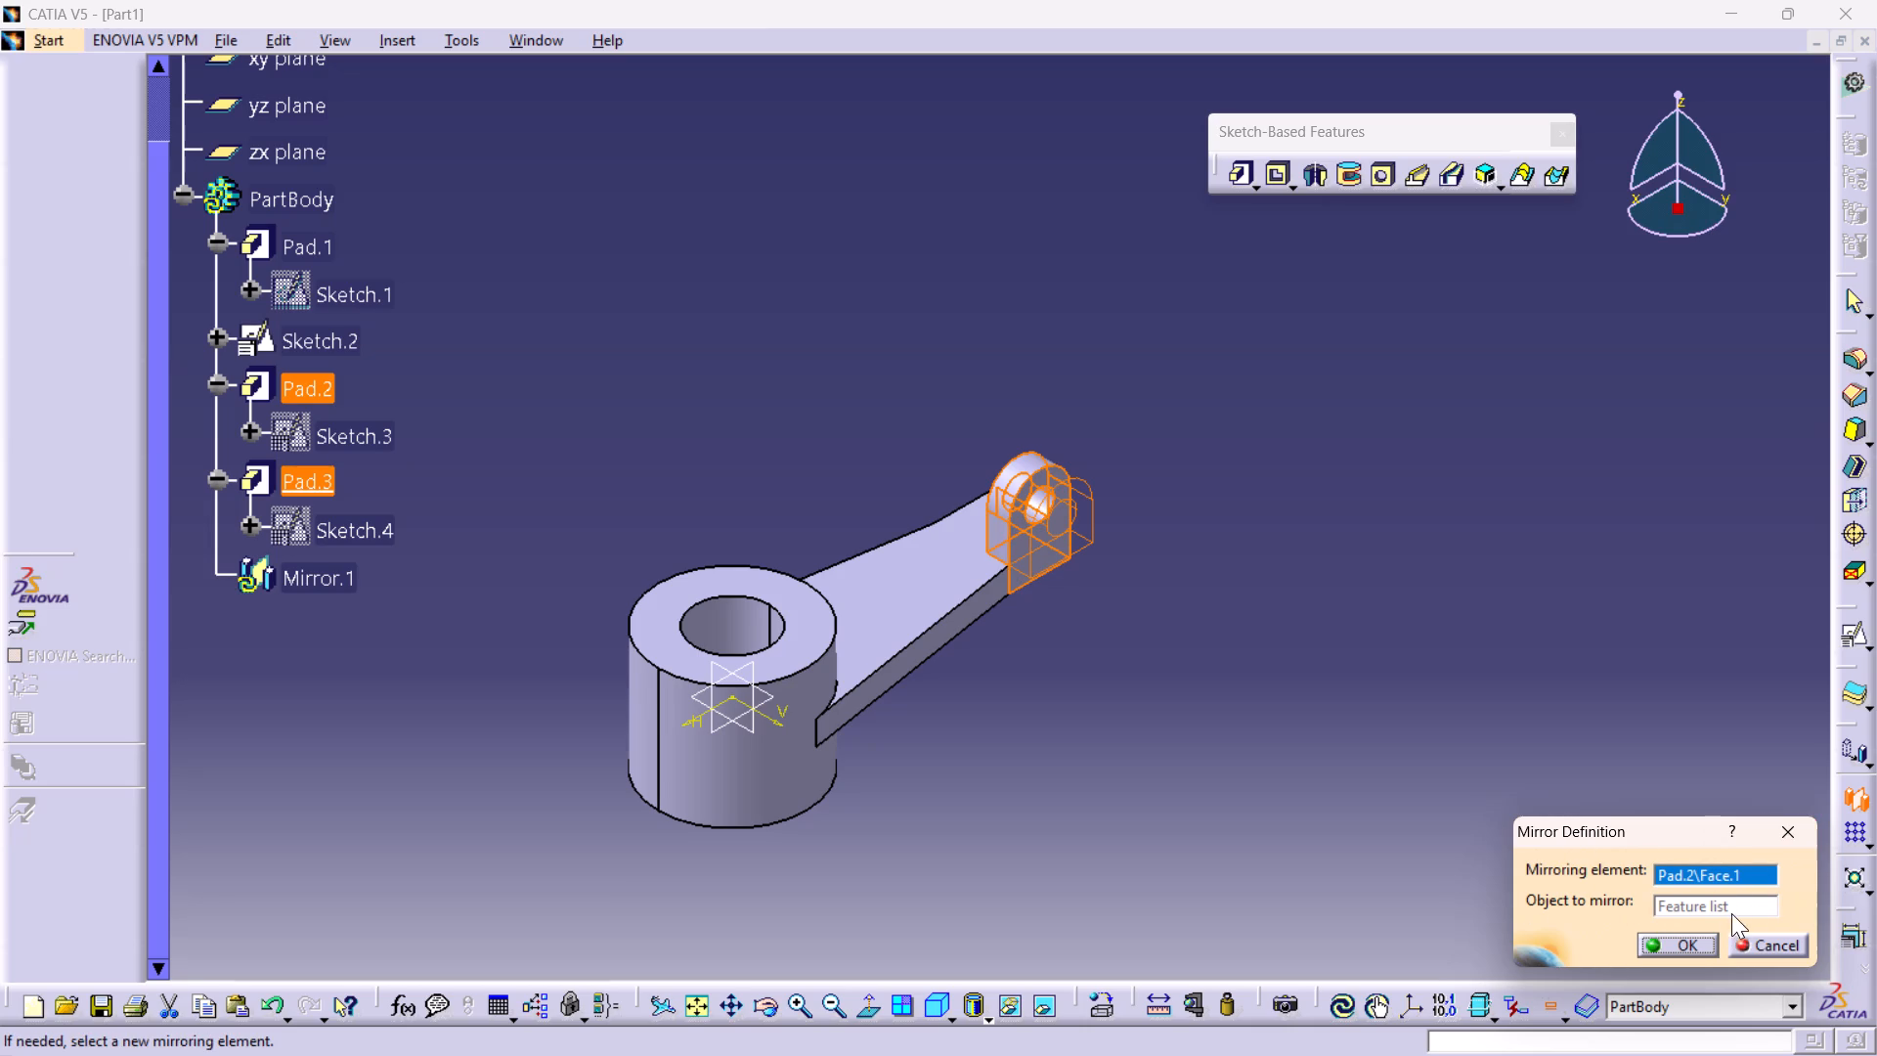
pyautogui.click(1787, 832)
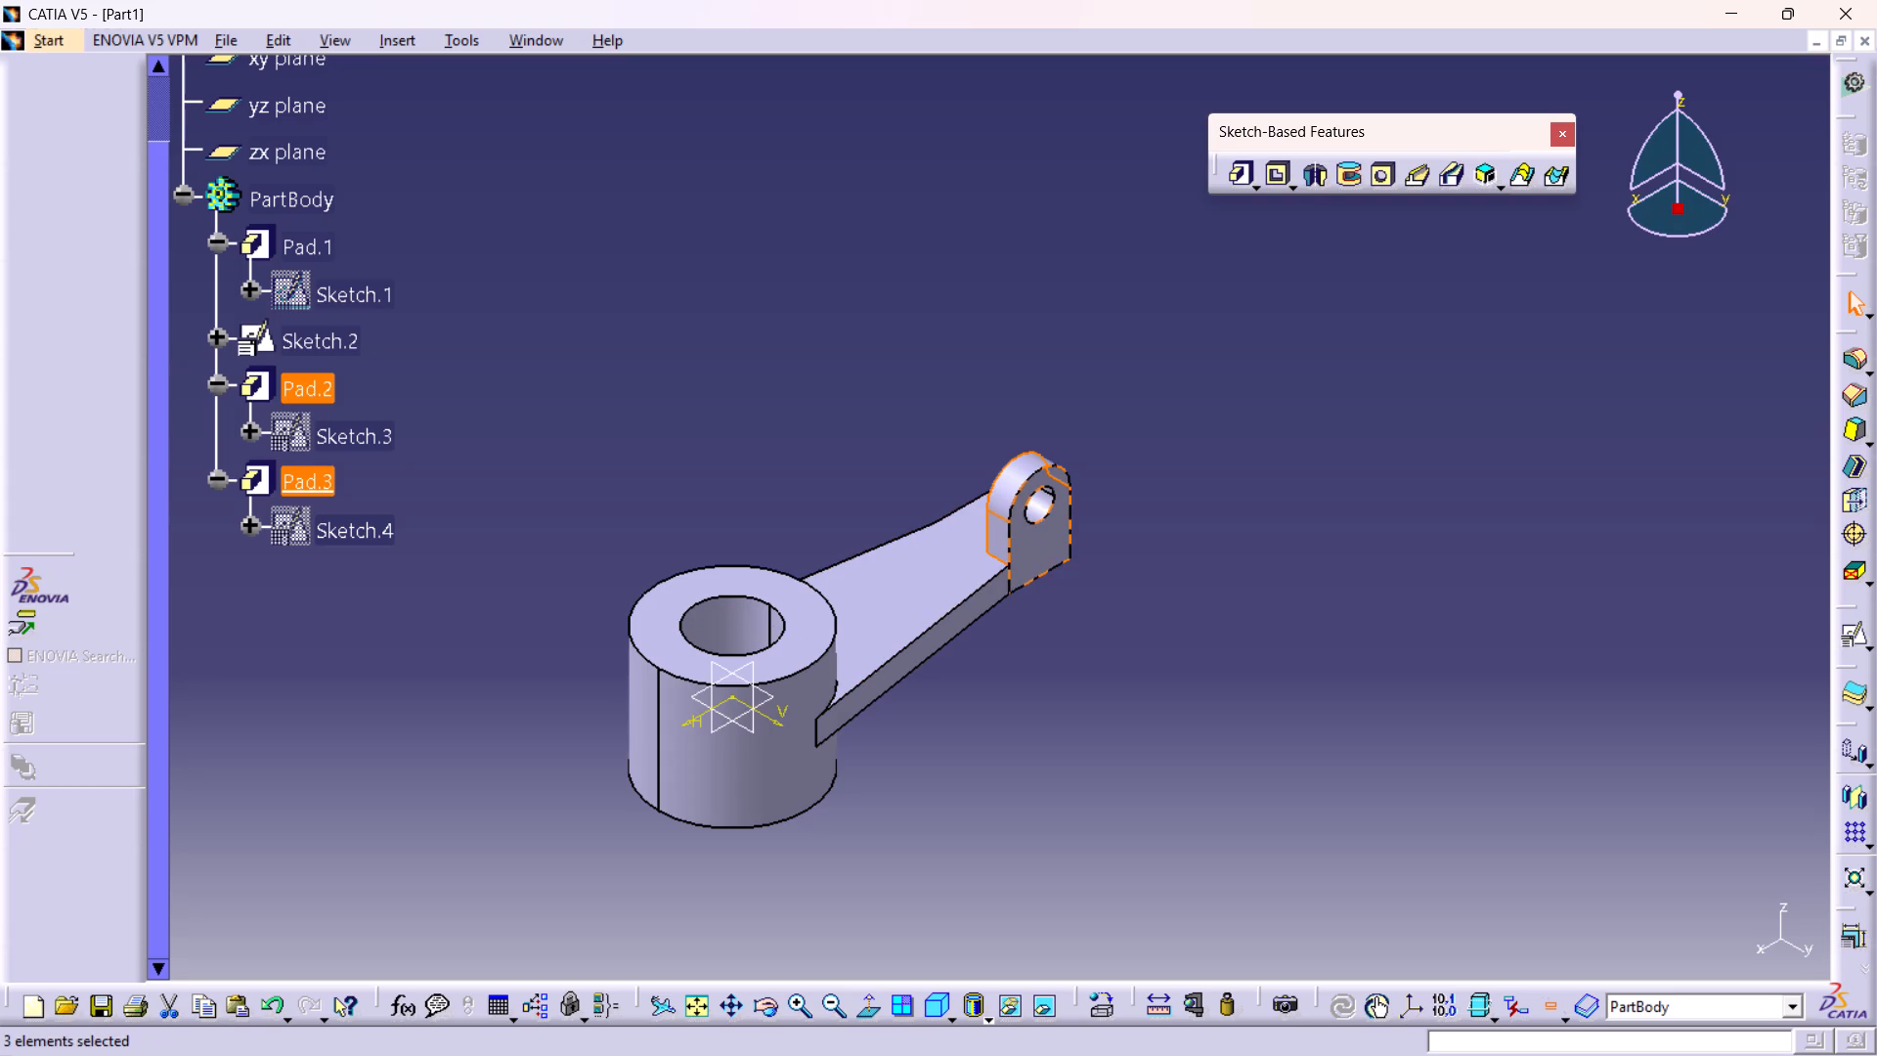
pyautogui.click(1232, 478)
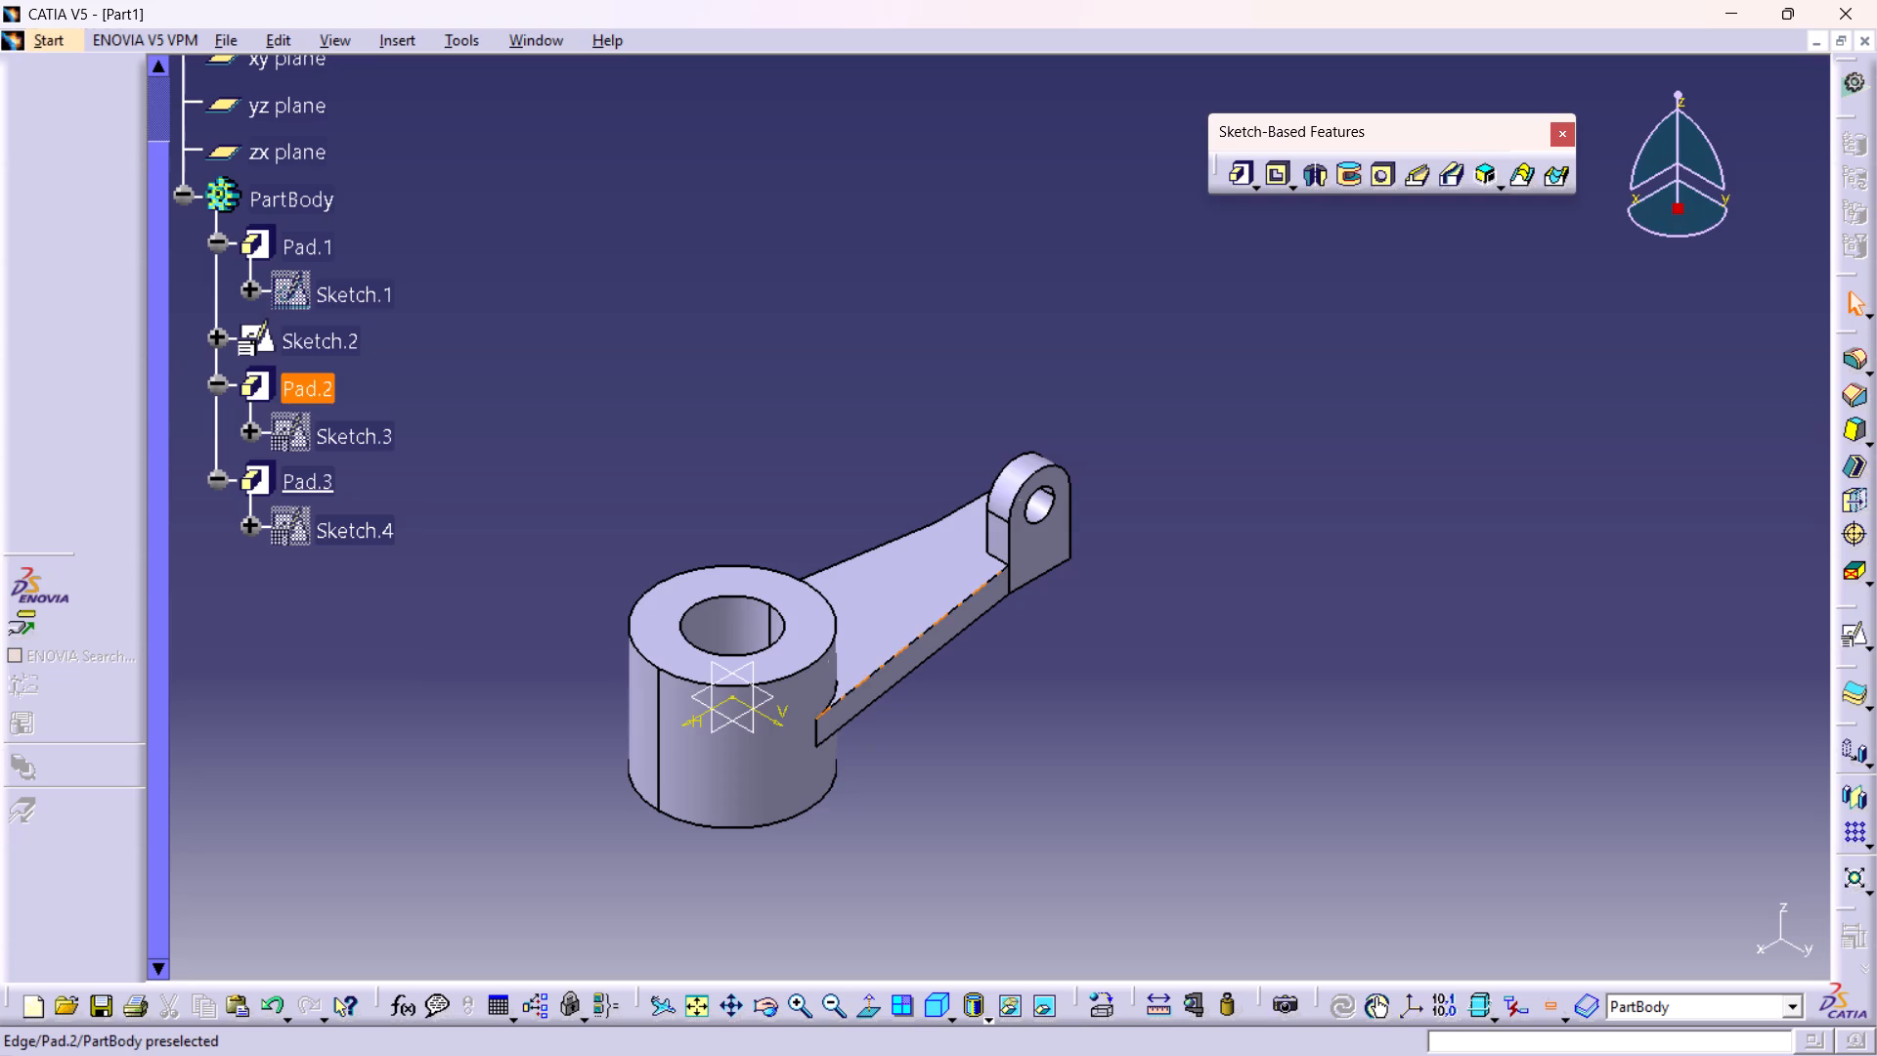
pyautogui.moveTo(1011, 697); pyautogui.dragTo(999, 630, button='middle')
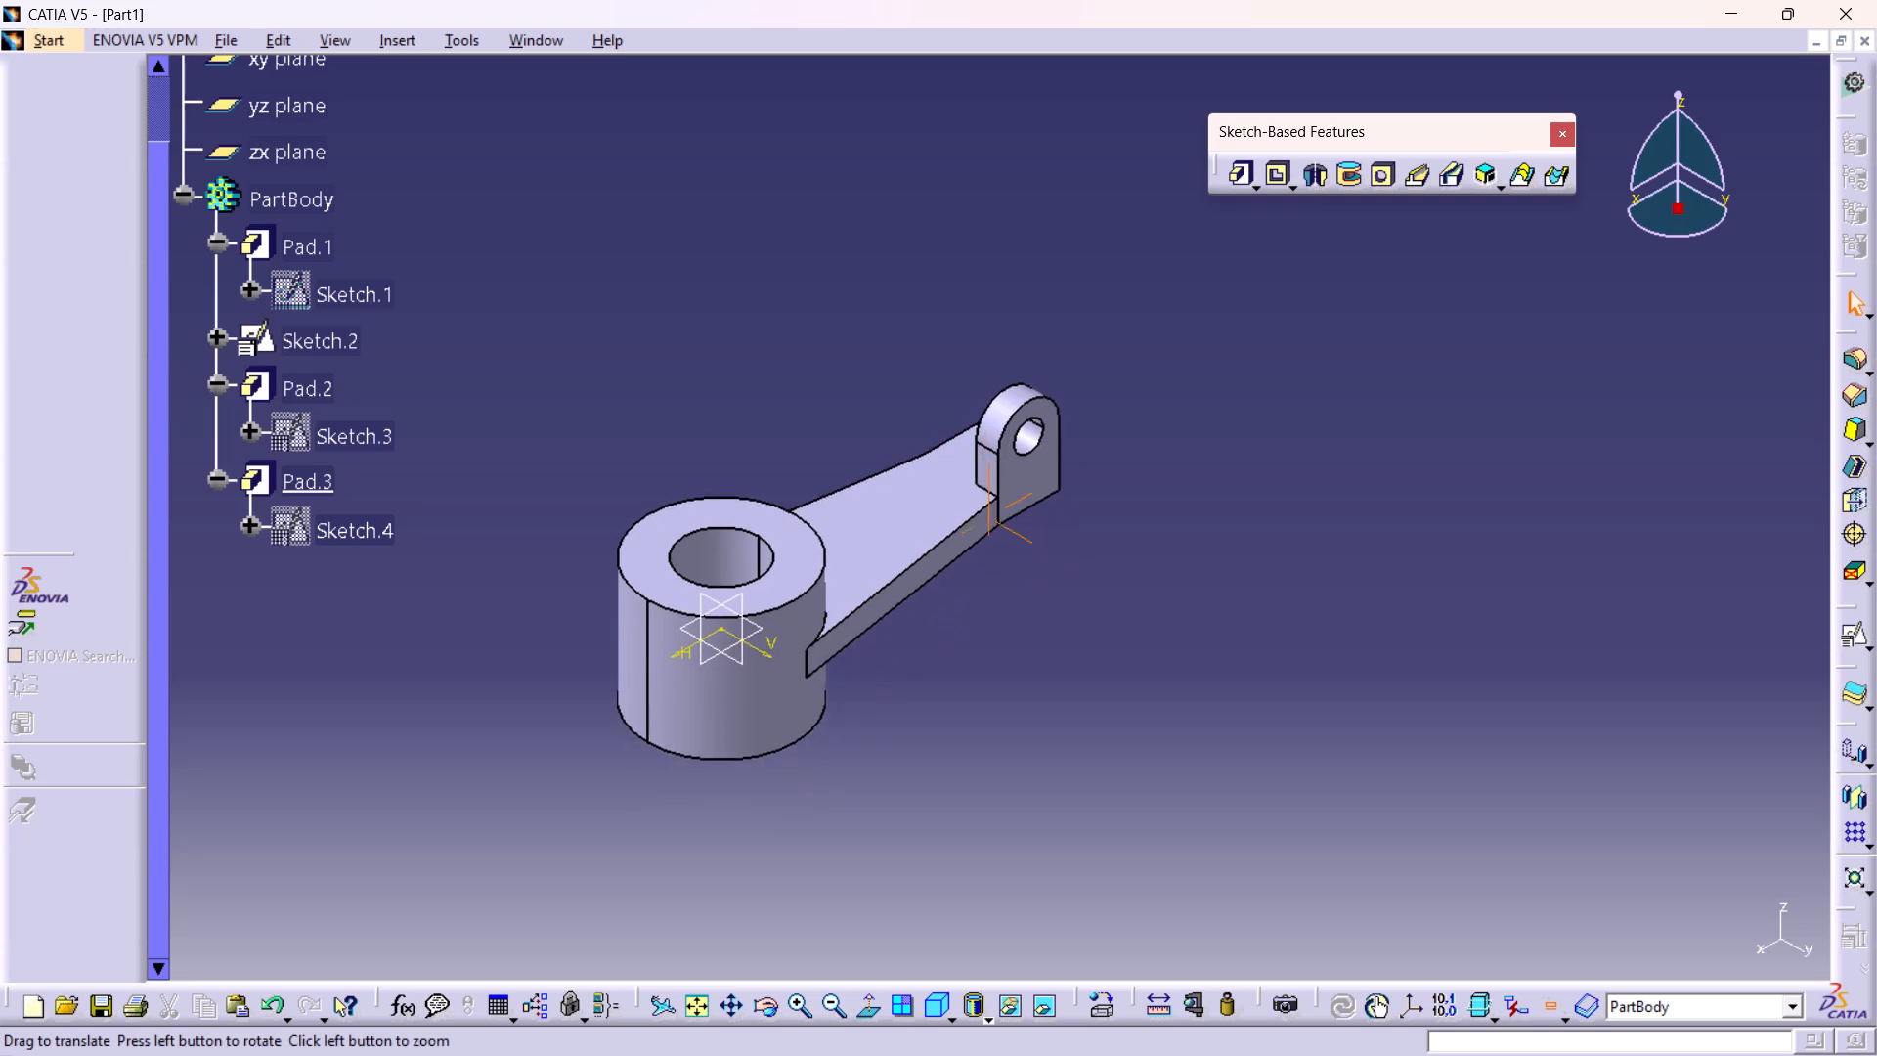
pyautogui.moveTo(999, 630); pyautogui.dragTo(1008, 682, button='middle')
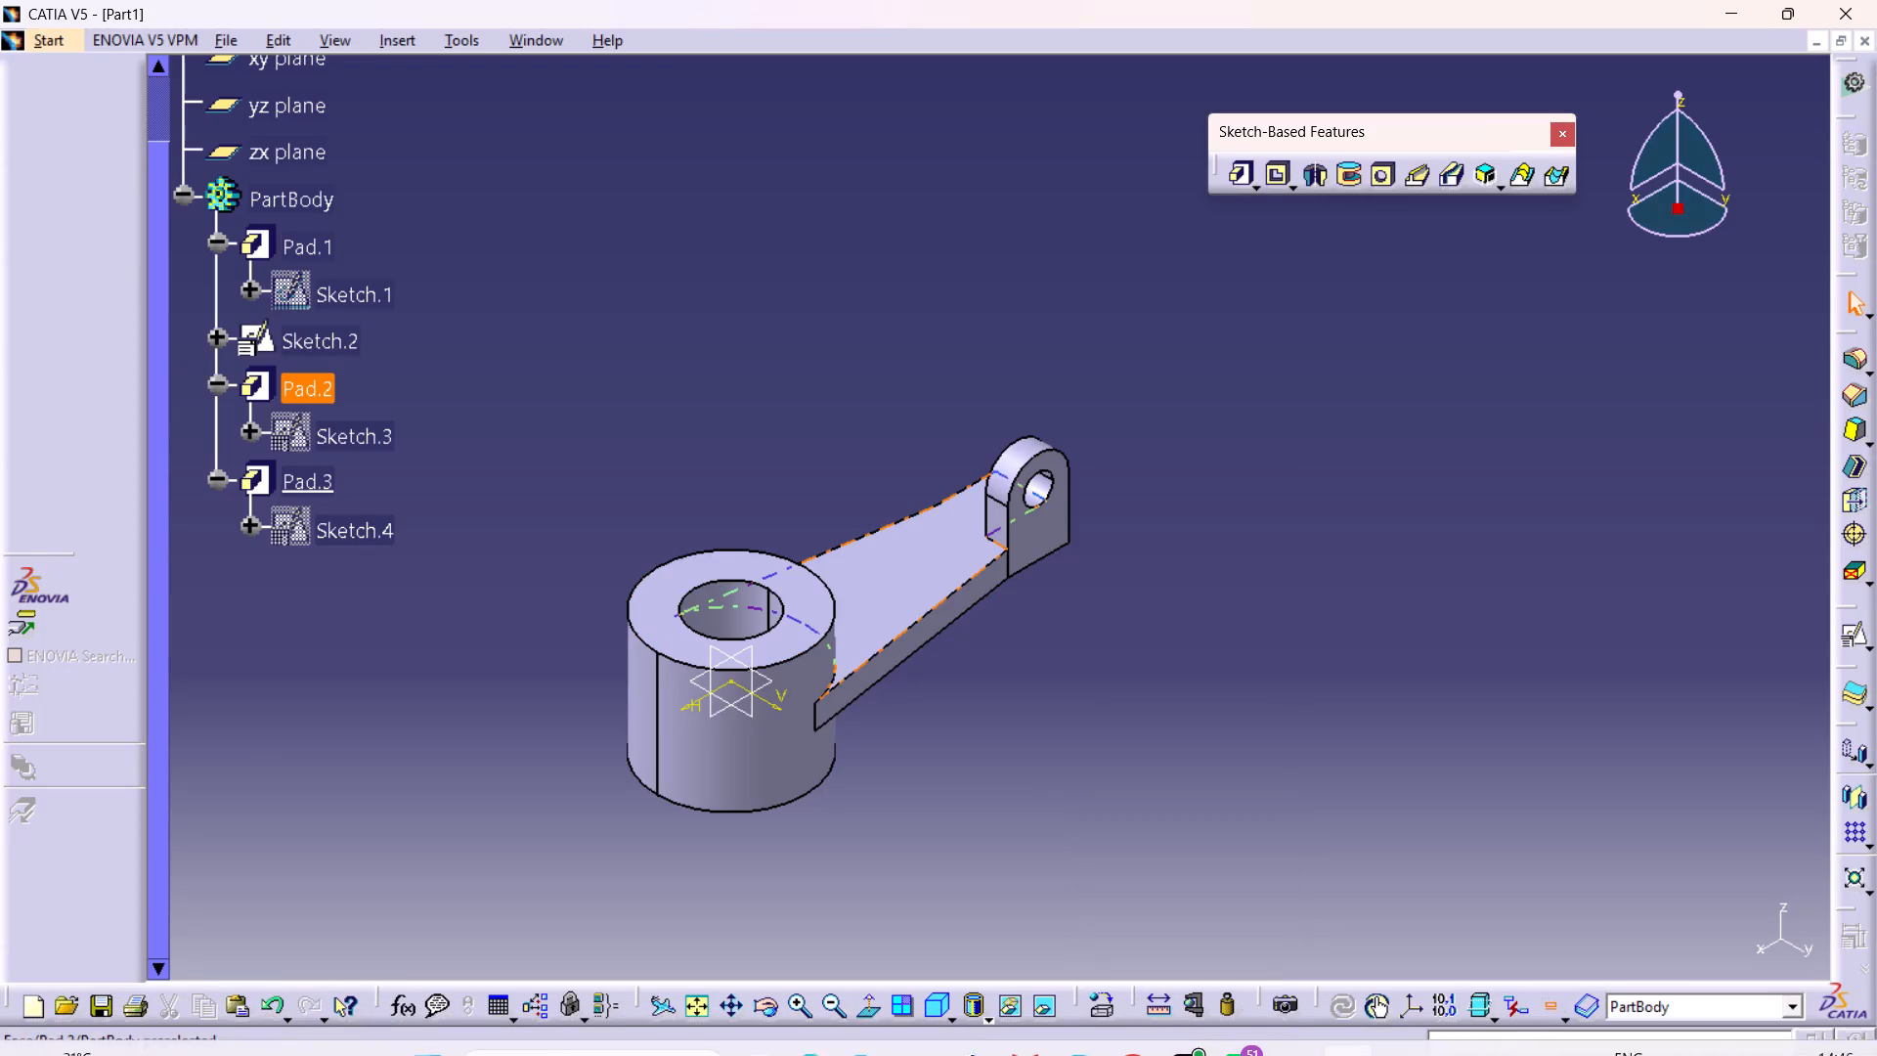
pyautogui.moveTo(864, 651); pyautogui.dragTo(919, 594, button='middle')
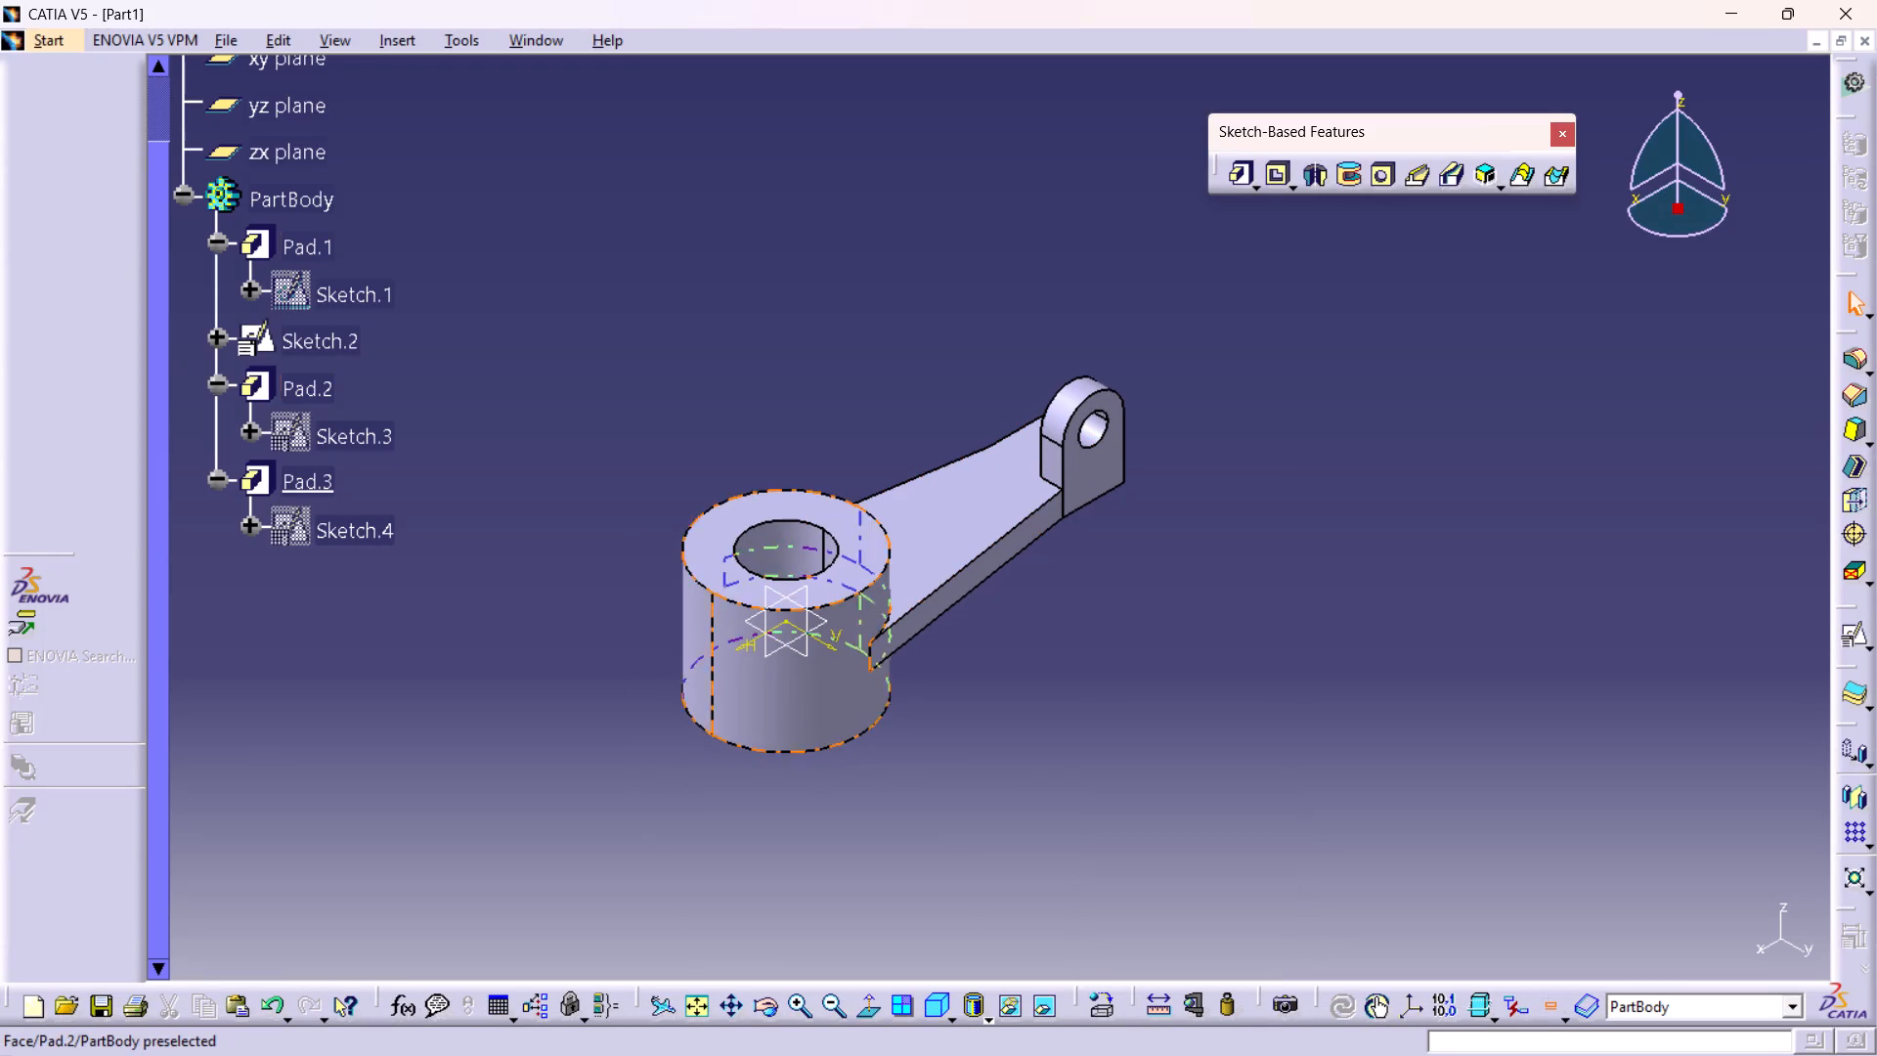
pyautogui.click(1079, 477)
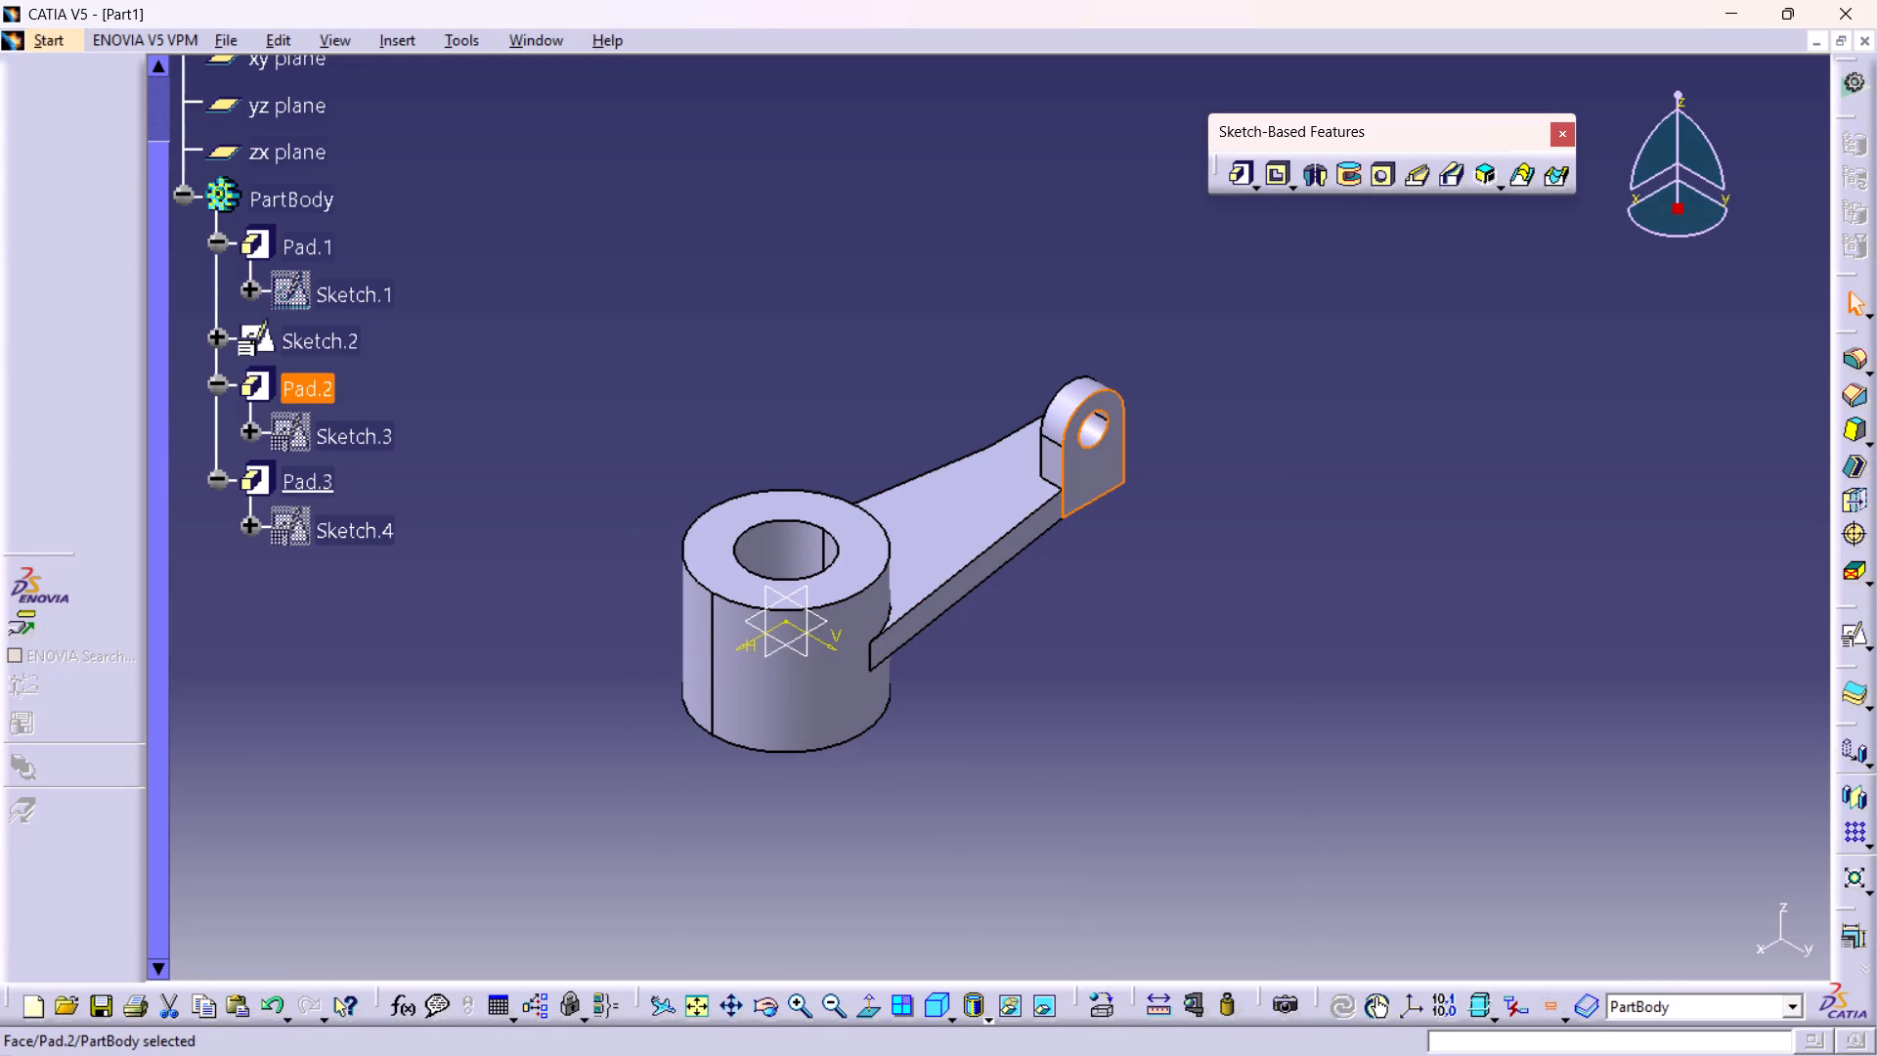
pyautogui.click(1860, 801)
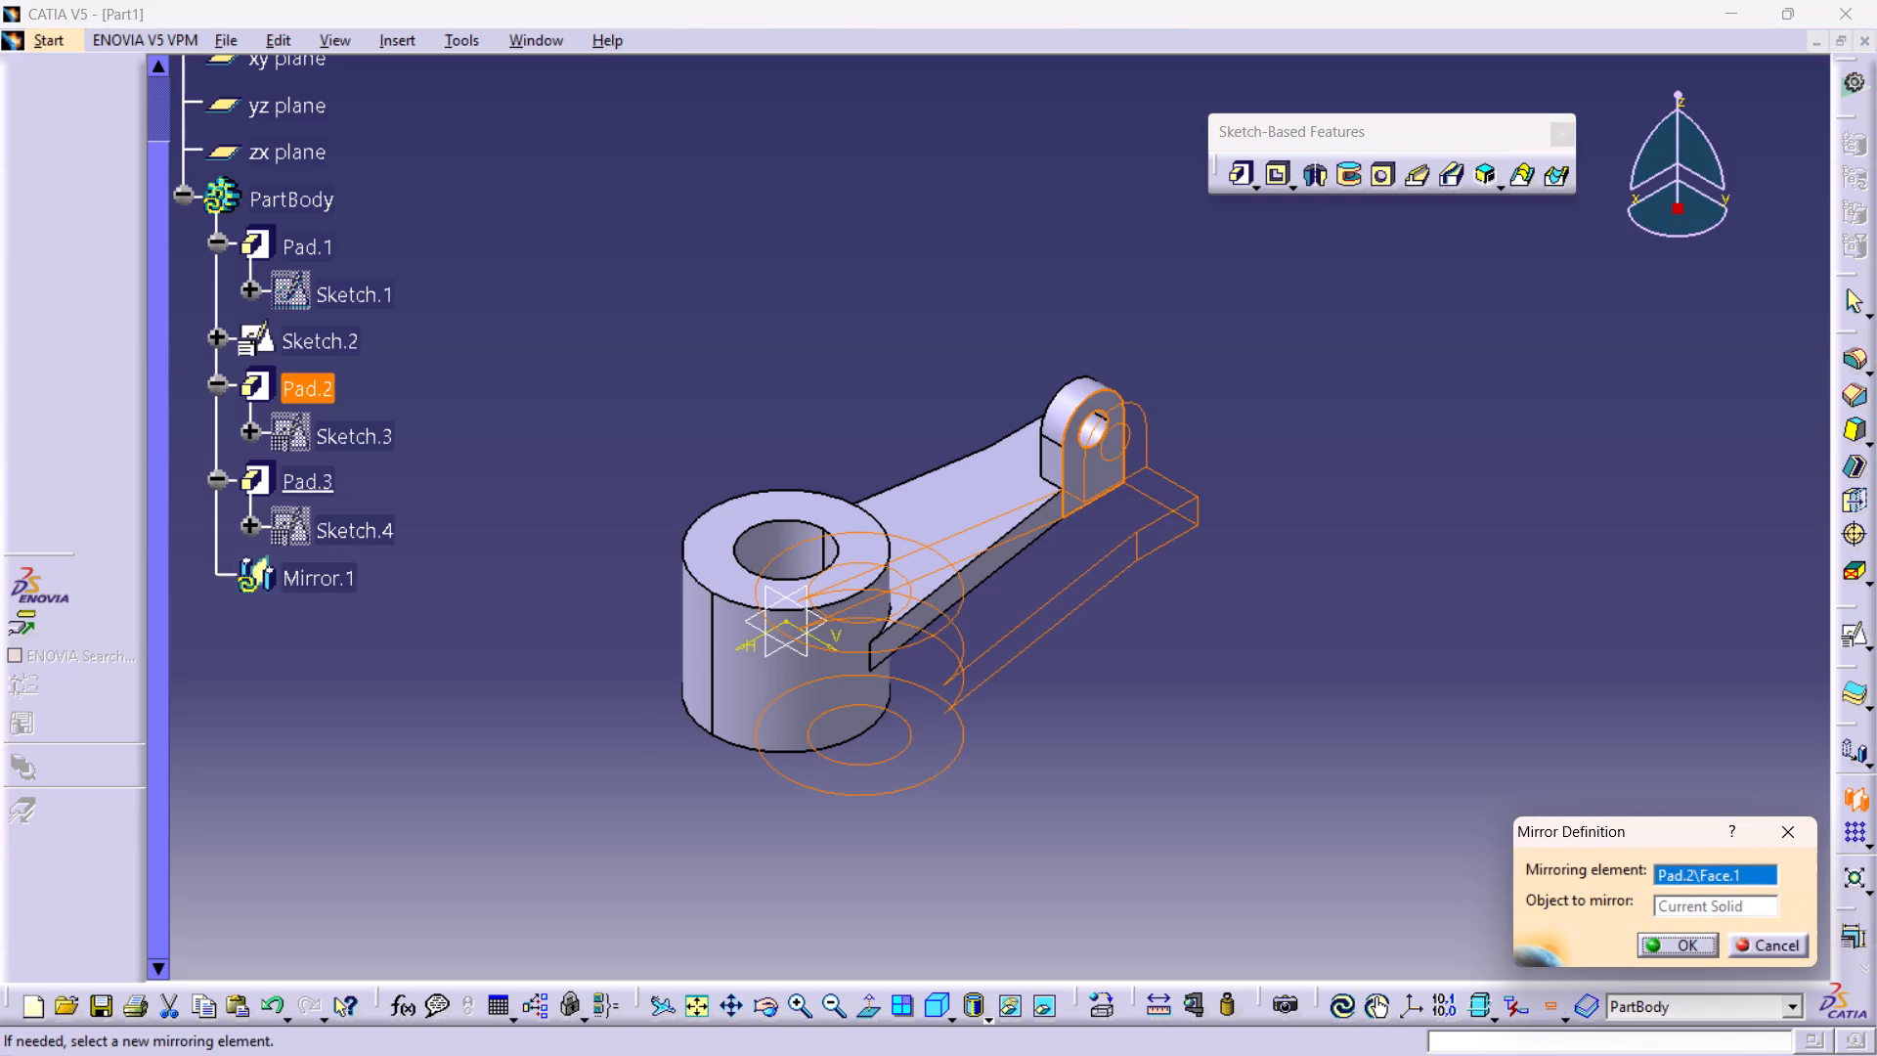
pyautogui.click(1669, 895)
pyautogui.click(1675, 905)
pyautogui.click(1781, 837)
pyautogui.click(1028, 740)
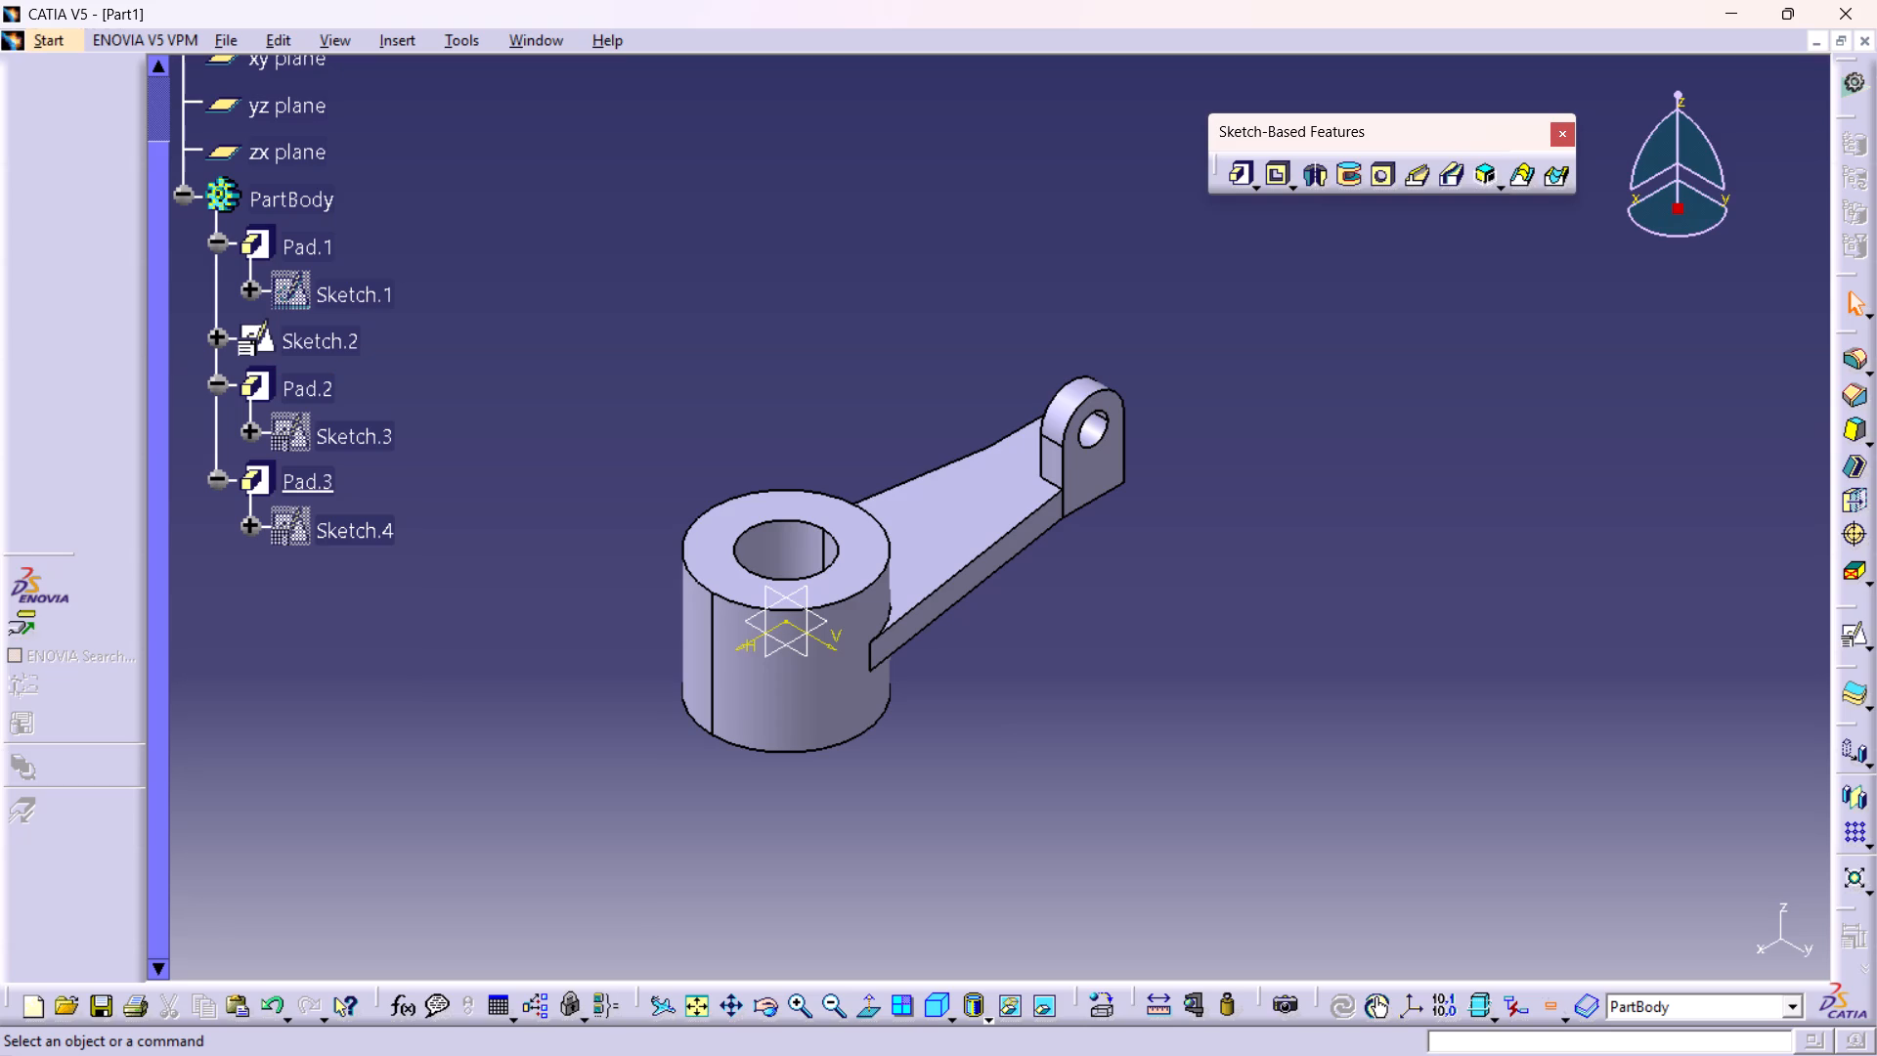
# Start a new sketch on the small flat side face at the arm's end, opposite the holed lug.
pyautogui.keyDown('ctrl'); pyautogui.moveTo(1041, 541); pyautogui.dragTo(963, 620, button='right'); pyautogui.keyUp('ctrl')
pyautogui.keyDown('ctrl'); pyautogui.moveTo(1041, 541); pyautogui.dragTo(963, 620, button='middle'); pyautogui.keyUp('ctrl')
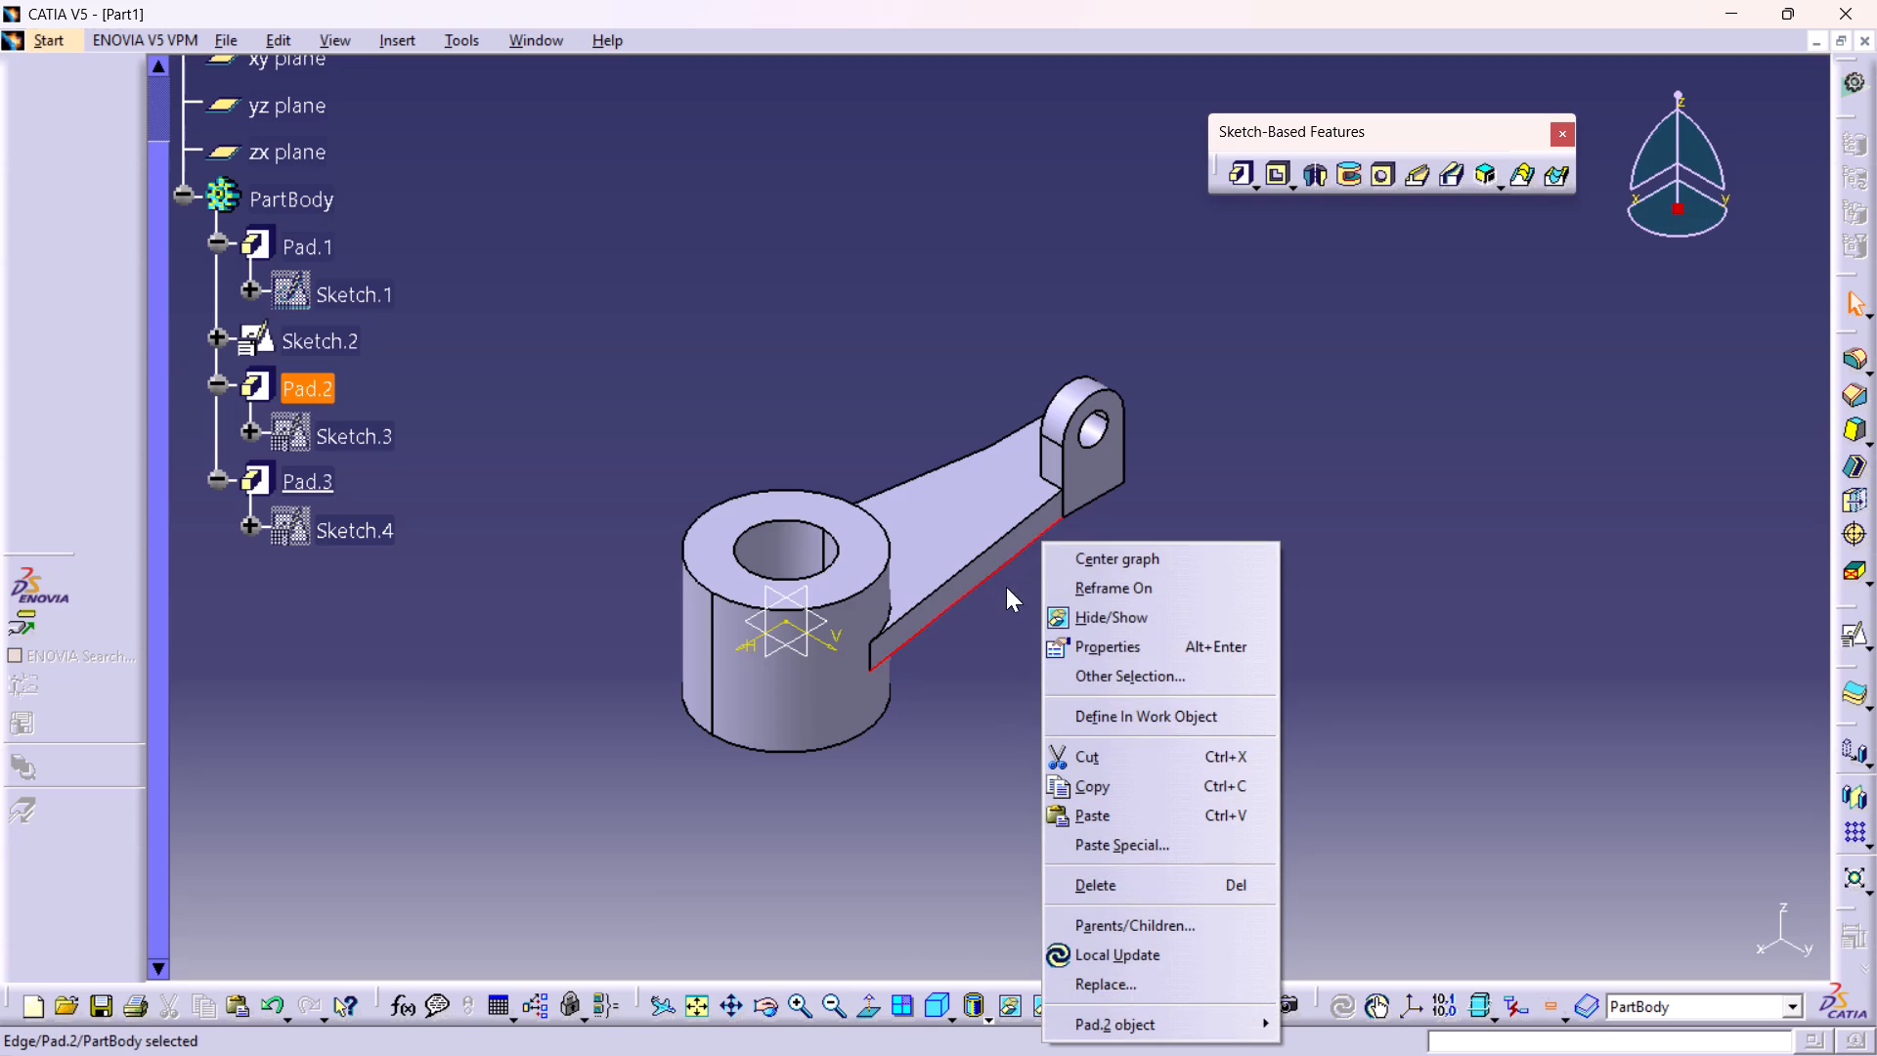
pyautogui.click(1024, 661)
pyautogui.keyDown('ctrl'); pyautogui.moveTo(982, 518); pyautogui.dragTo(653, 745, button='middle'); pyautogui.keyUp('ctrl')
pyautogui.keyDown('ctrl'); pyautogui.moveTo(982, 518); pyautogui.dragTo(573, 817, button='right'); pyautogui.keyUp('ctrl')
pyautogui.keyDown('ctrl'); pyautogui.rightClick(640, 794); pyautogui.keyUp('ctrl')
pyautogui.keyDown('ctrl'); pyautogui.moveTo(647, 779); pyautogui.dragTo(653, 745, button='right'); pyautogui.keyUp('ctrl')
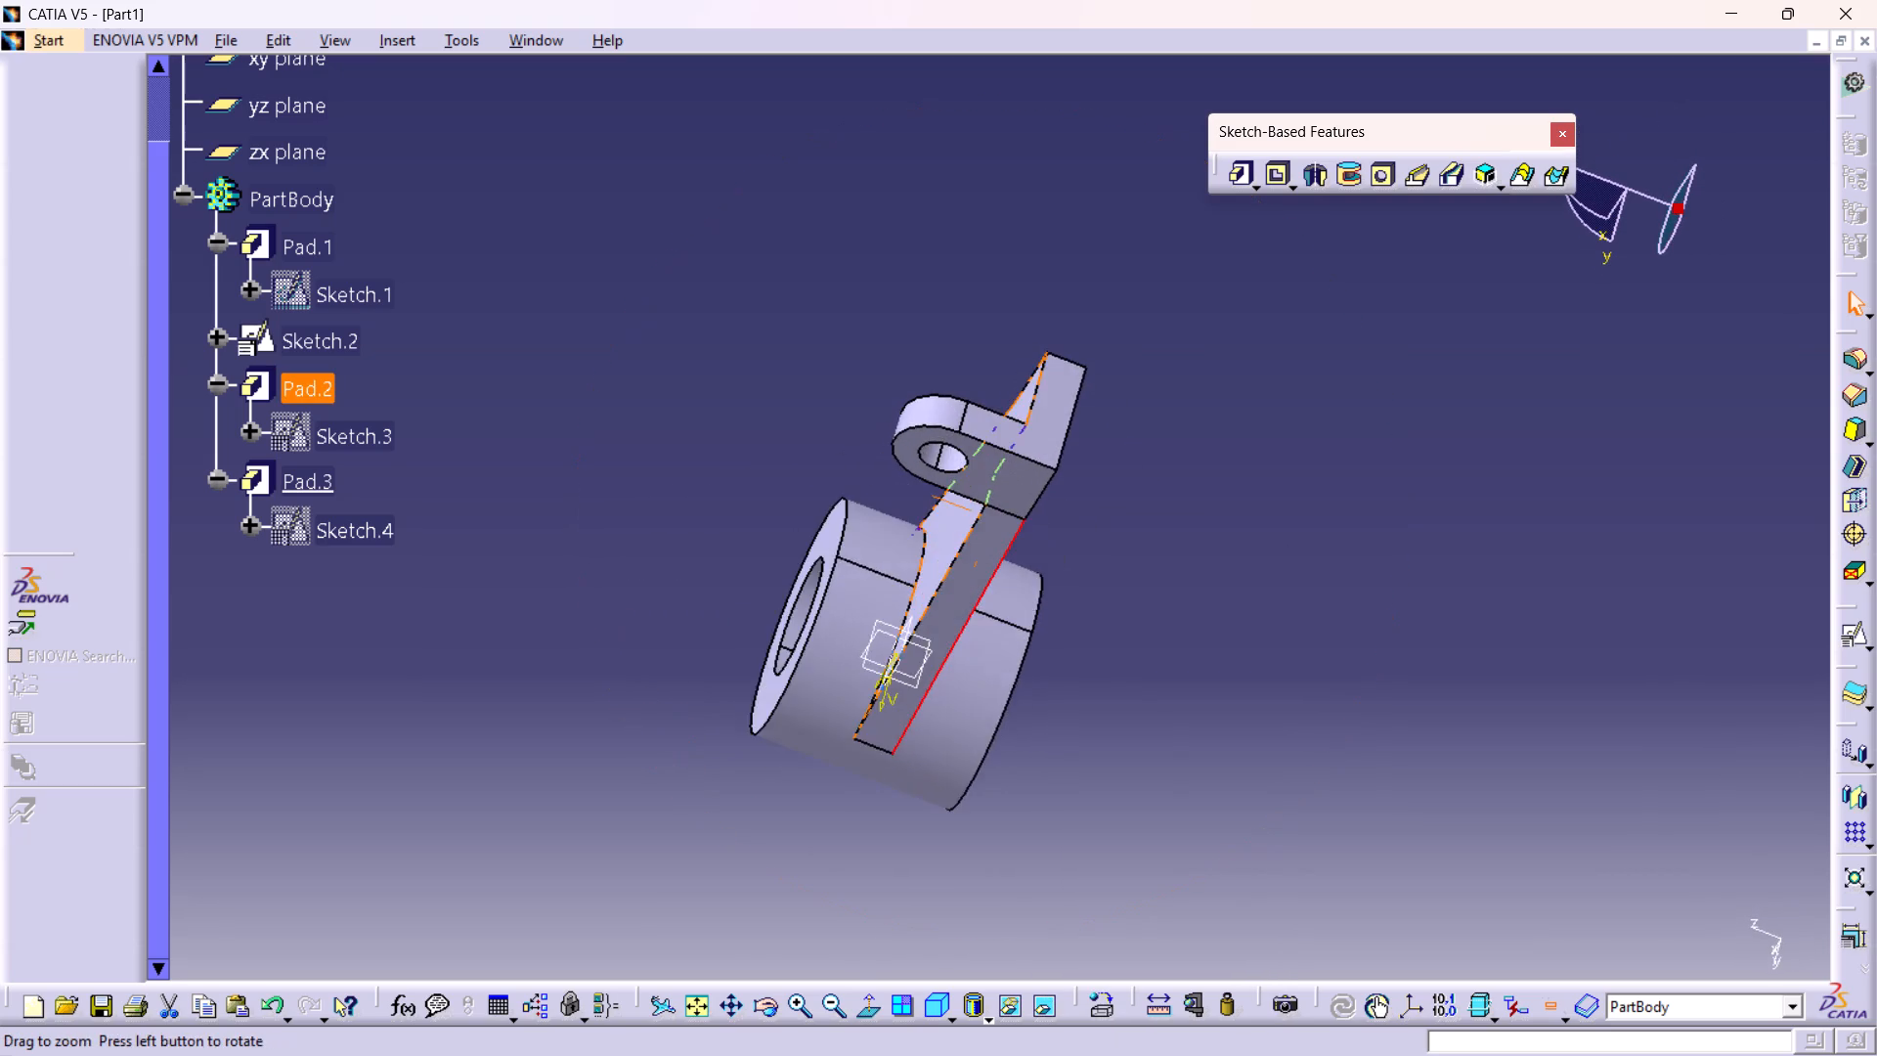
pyautogui.keyDown('ctrl'); pyautogui.moveTo(653, 745); pyautogui.dragTo(765, 781, button='middle'); pyautogui.keyUp('ctrl')
pyautogui.scroll(1, 1007, 453)
pyautogui.moveTo(1007, 453); pyautogui.dragTo(1029, 505, button='middle')
pyautogui.keyDown('ctrl'); pyautogui.moveTo(1009, 453); pyautogui.dragTo(1029, 505, button='right'); pyautogui.keyUp('ctrl')
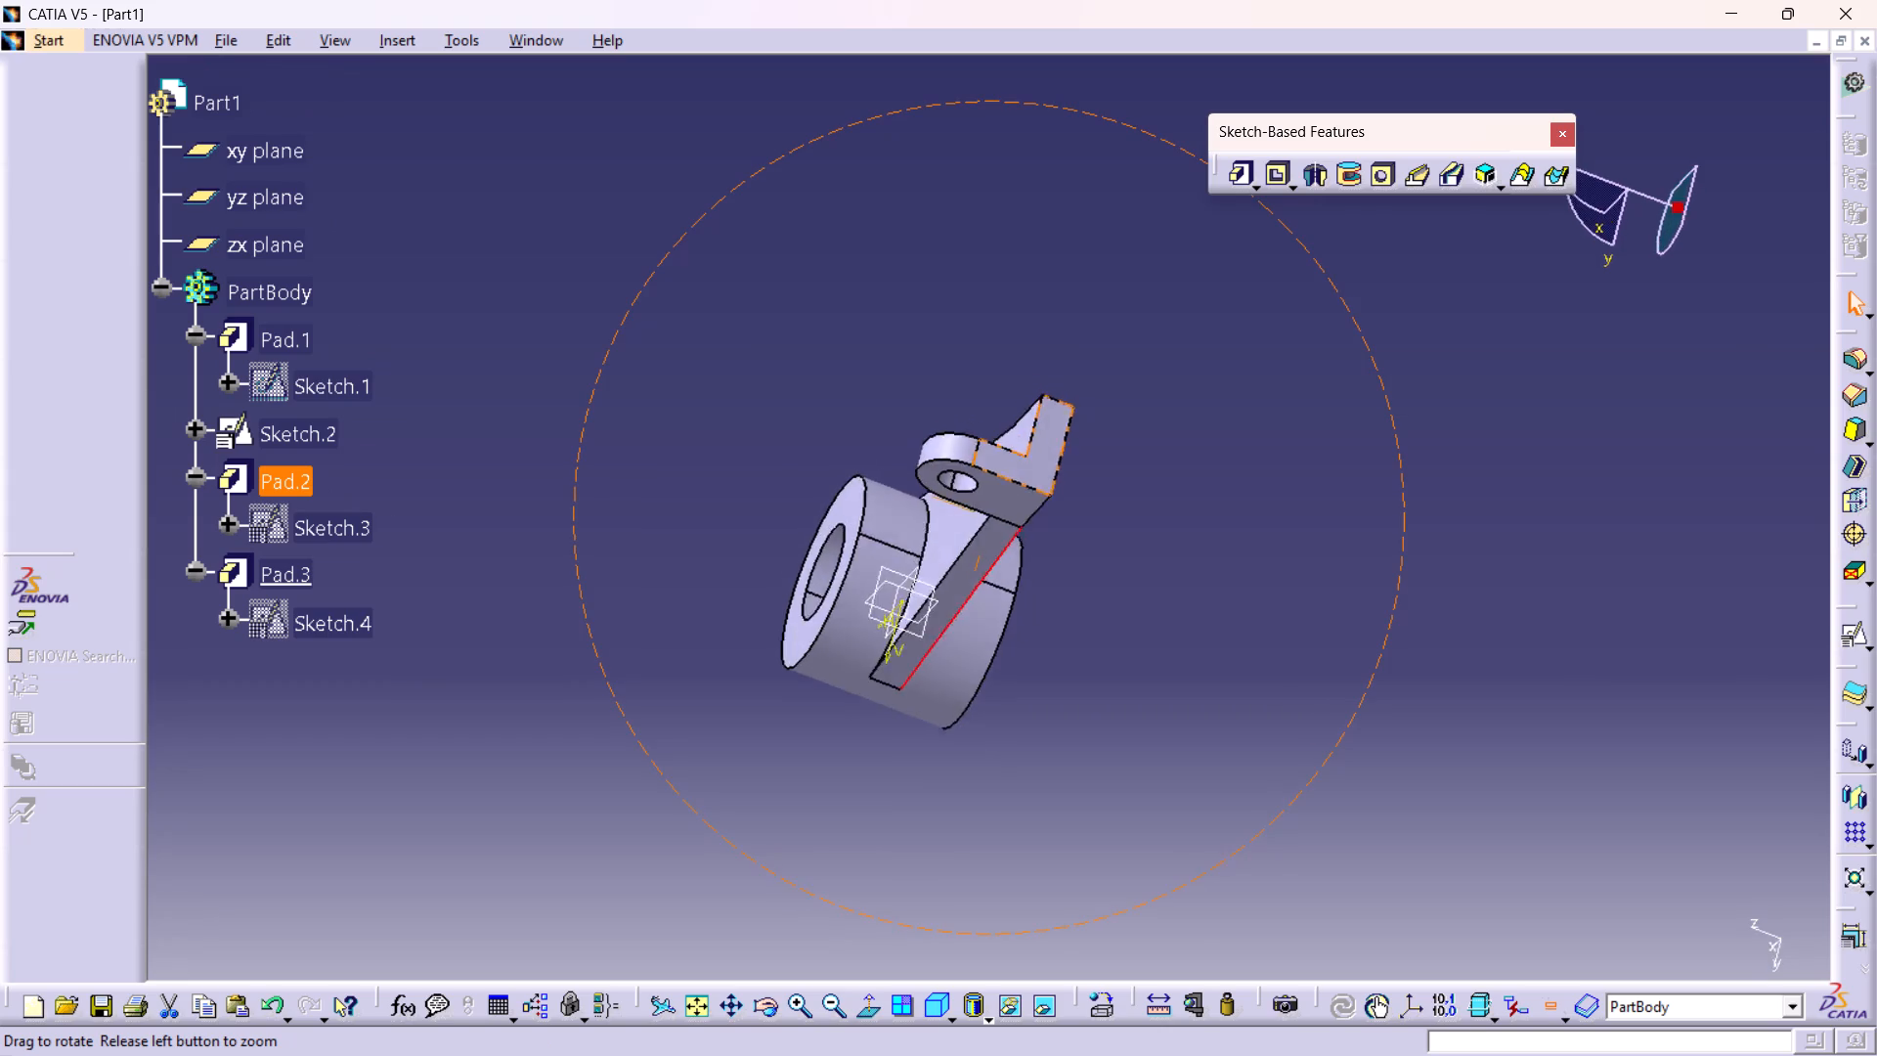
pyautogui.keyDown('ctrl'); pyautogui.moveTo(1029, 505); pyautogui.dragTo(577, 804, button='right'); pyautogui.keyUp('ctrl')
pyautogui.moveTo(1029, 505); pyautogui.dragTo(580, 801, button='middle')
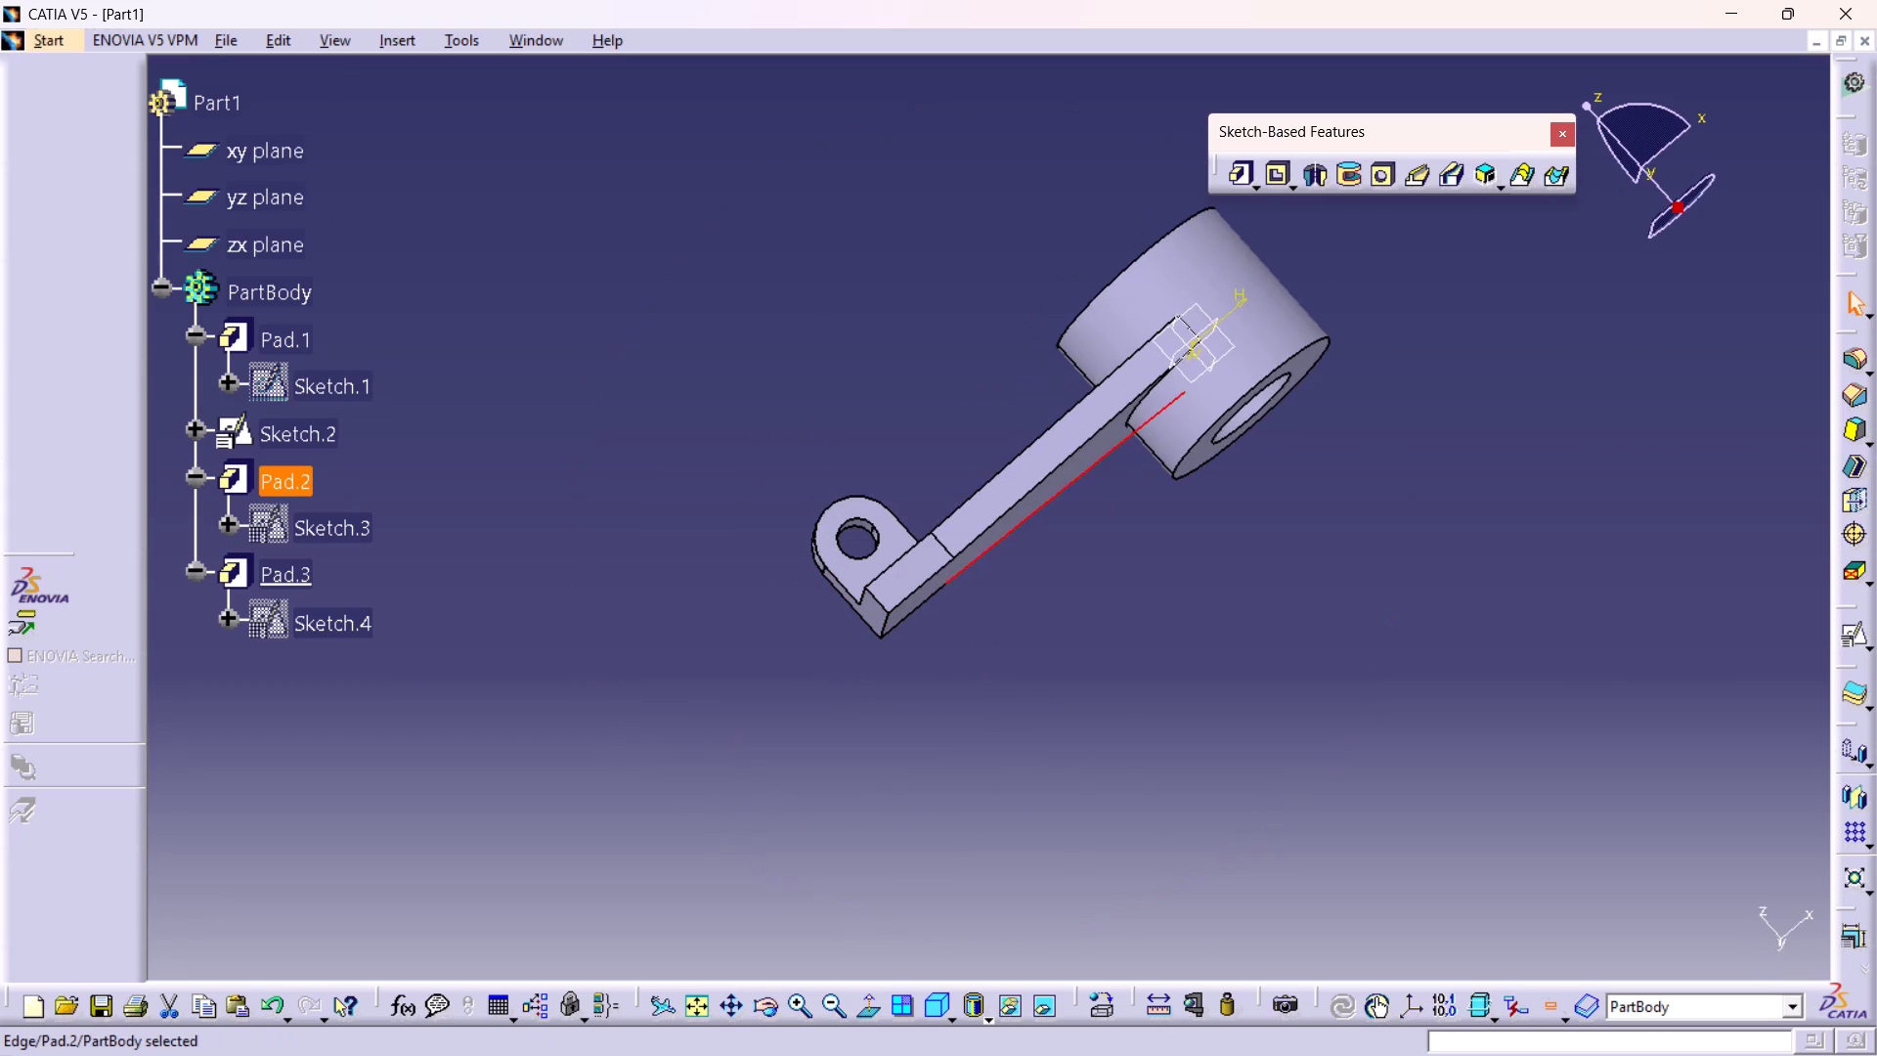
pyautogui.keyDown('ctrl'); pyautogui.moveTo(1039, 435); pyautogui.dragTo(1164, 728, button='middle'); pyautogui.keyUp('ctrl')
pyautogui.keyDown('ctrl'); pyautogui.moveTo(1039, 435); pyautogui.dragTo(1167, 729, button='right'); pyautogui.keyUp('ctrl')
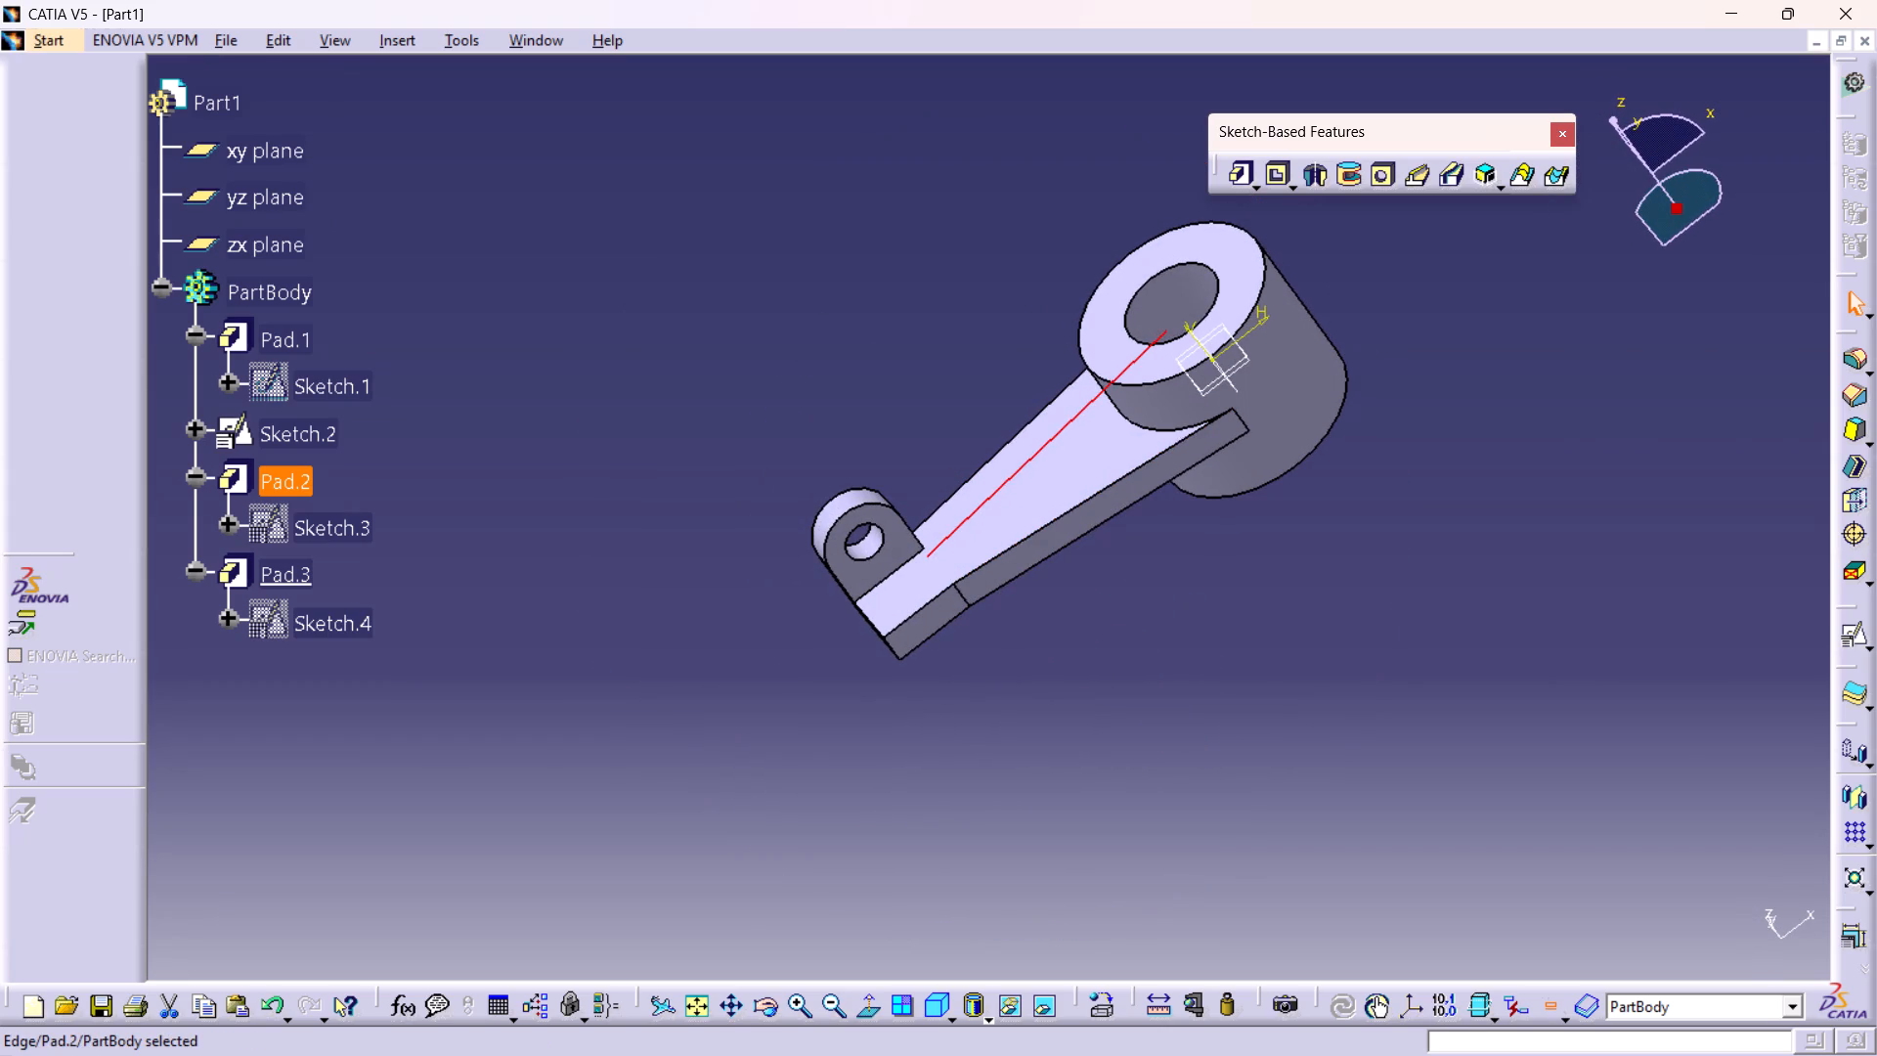
pyautogui.keyDown('ctrl'); pyautogui.moveTo(1134, 483); pyautogui.dragTo(1189, 390, button='middle'); pyautogui.keyUp('ctrl')
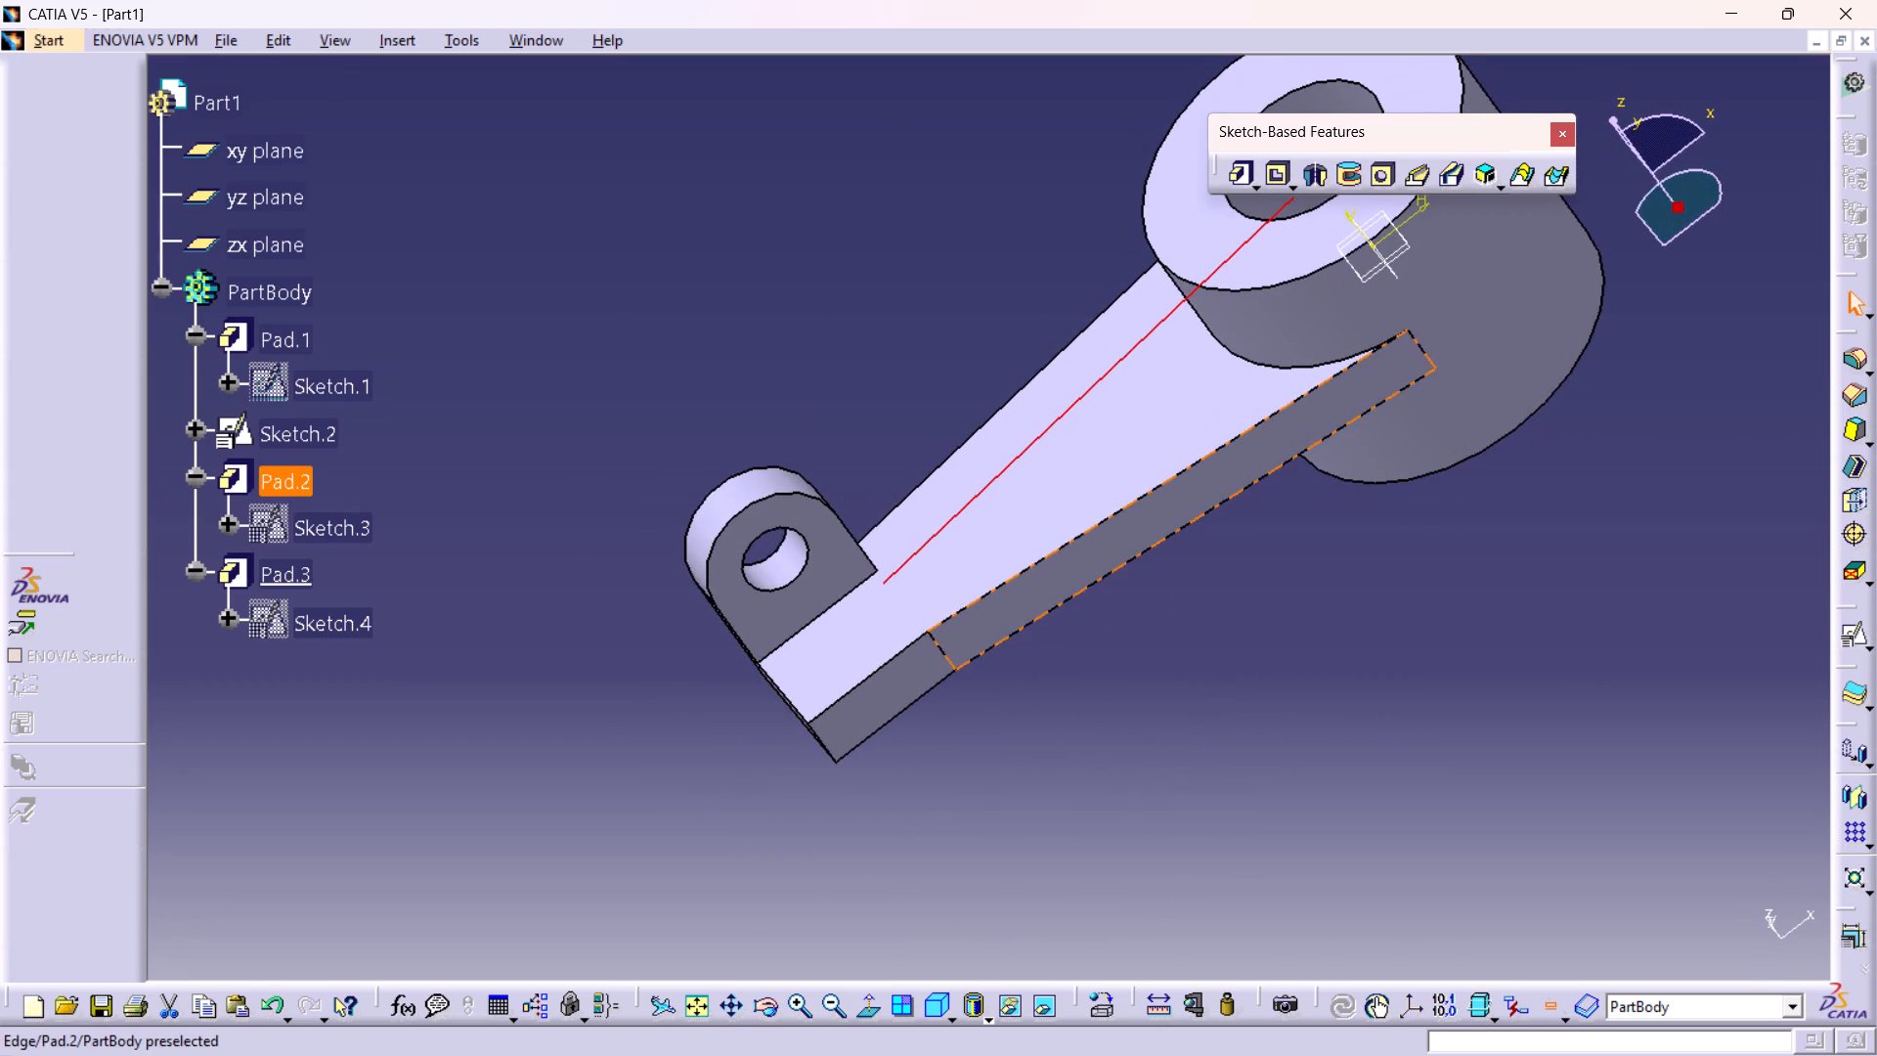
pyautogui.keyDown('ctrl'); pyautogui.moveTo(1020, 609); pyautogui.dragTo(1009, 508, button='middle'); pyautogui.keyUp('ctrl')
pyautogui.keyDown('ctrl'); pyautogui.moveTo(1020, 607); pyautogui.dragTo(1009, 508, button='right'); pyautogui.keyUp('ctrl')
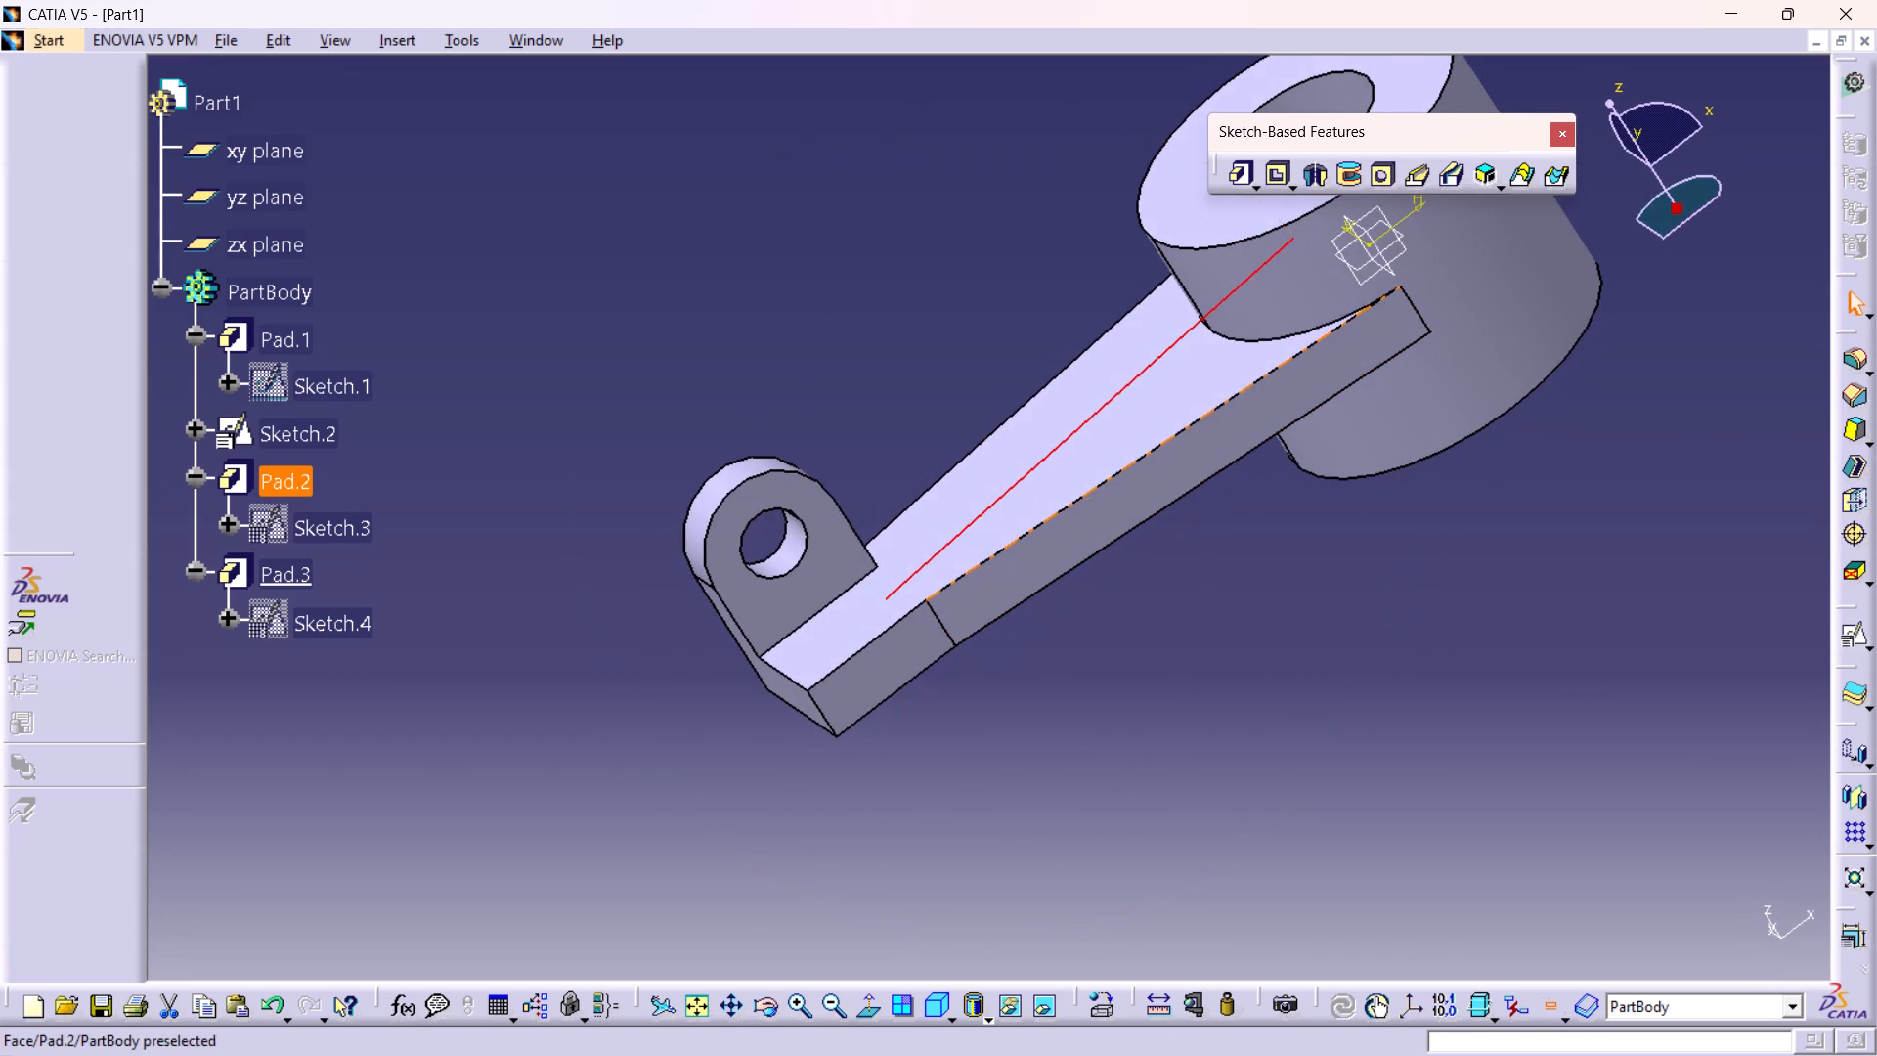
pyautogui.press('Escape')
pyautogui.press('Escape')
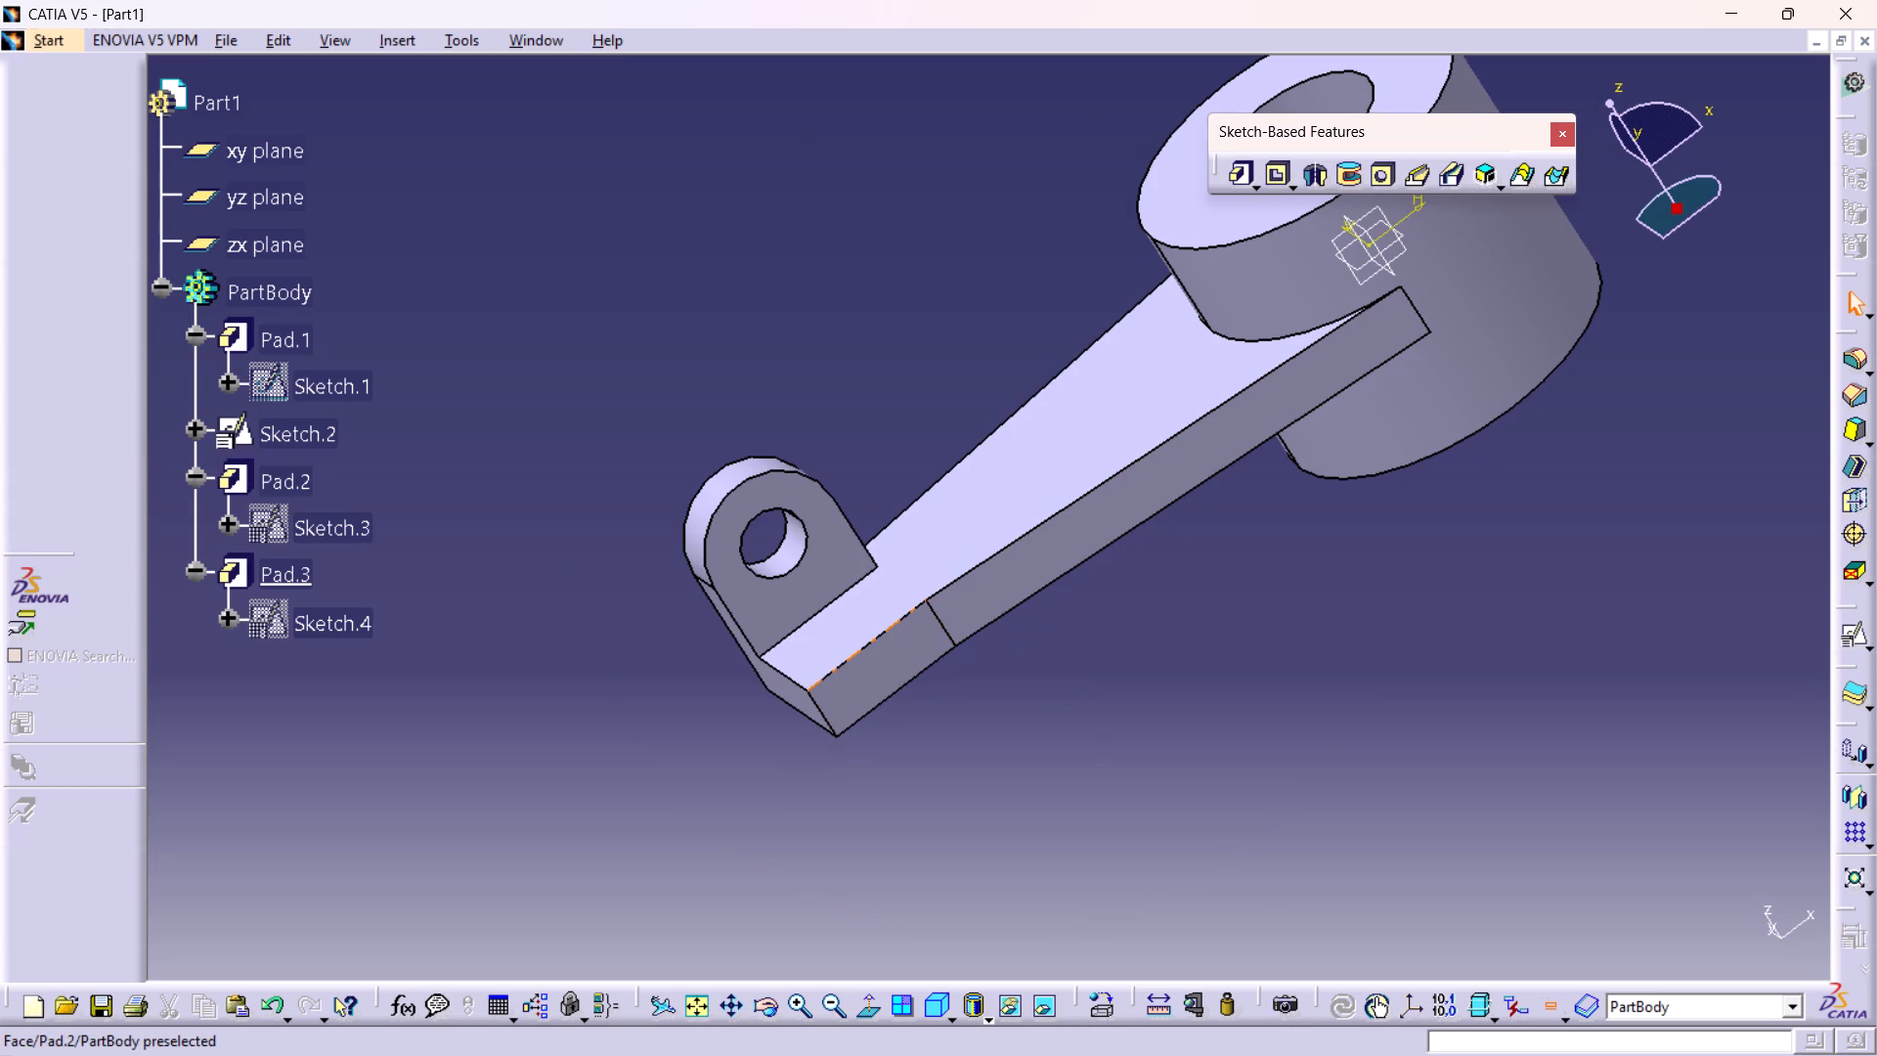
pyautogui.click(872, 662)
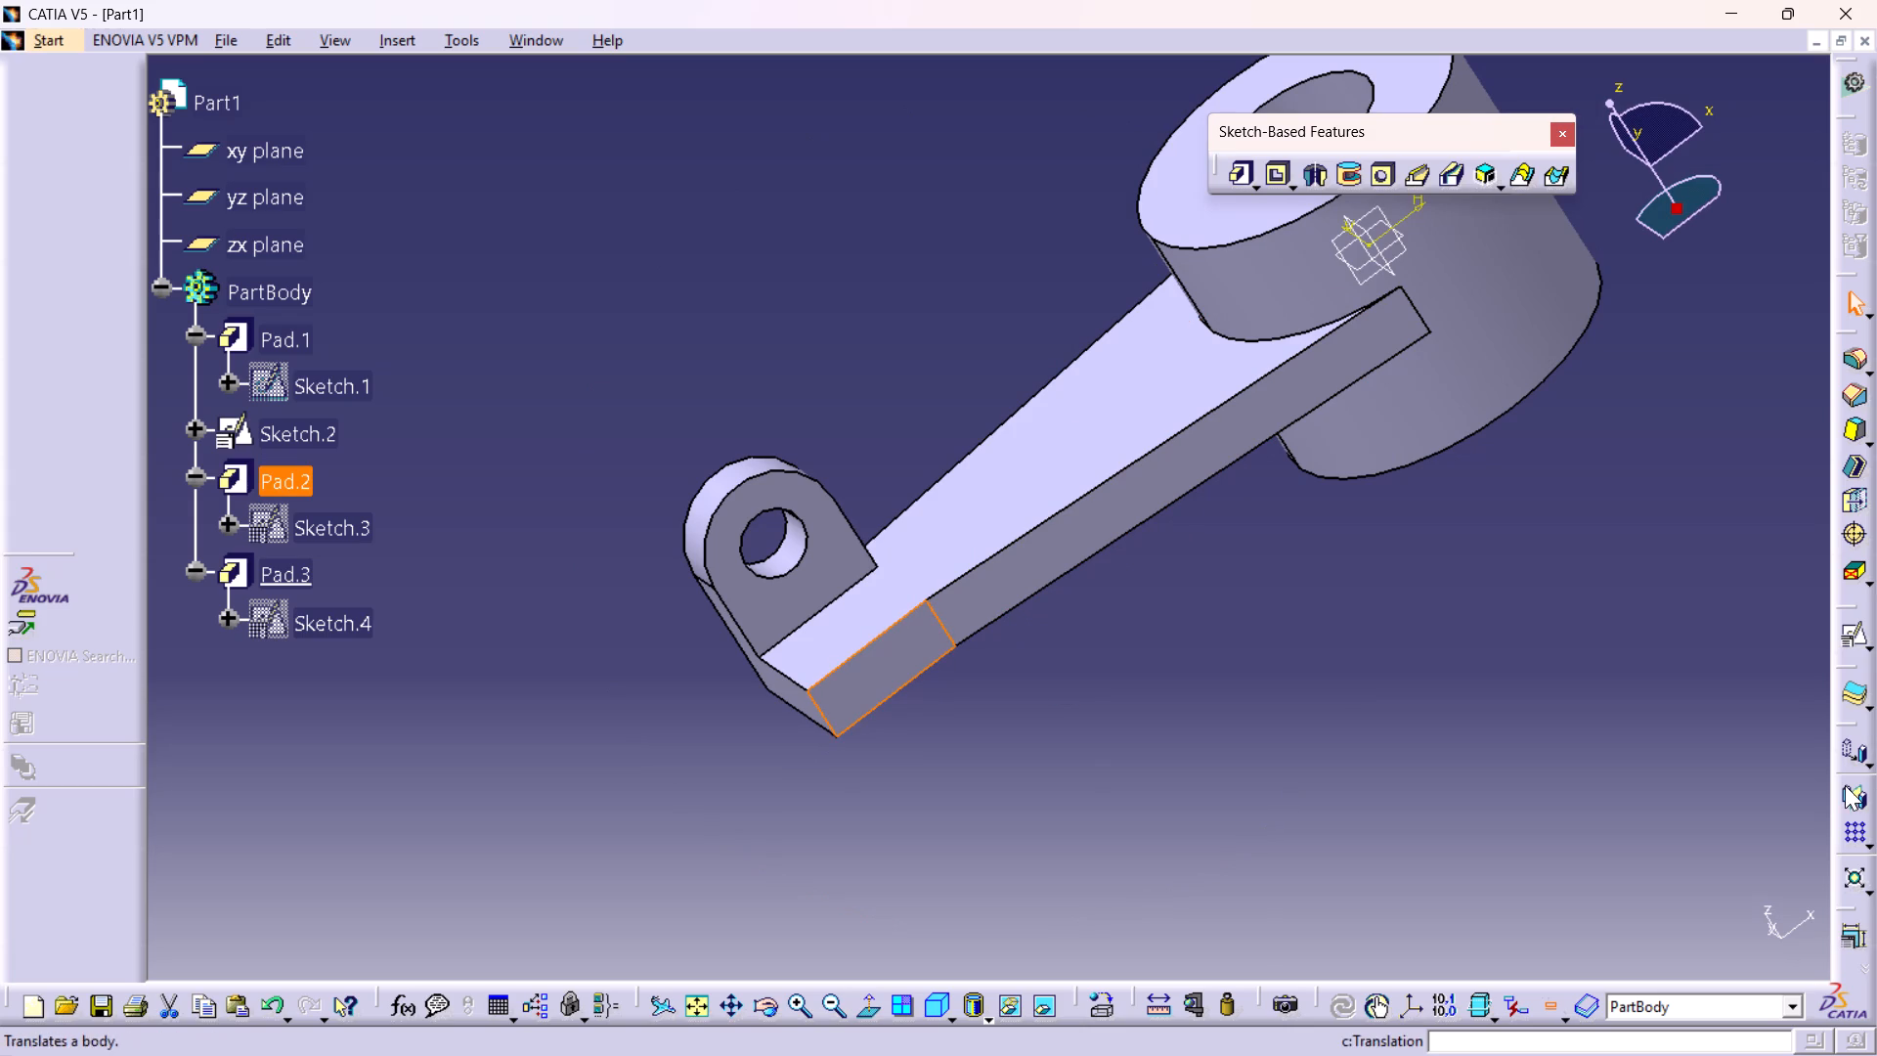
pyautogui.doubleClick(1863, 637)
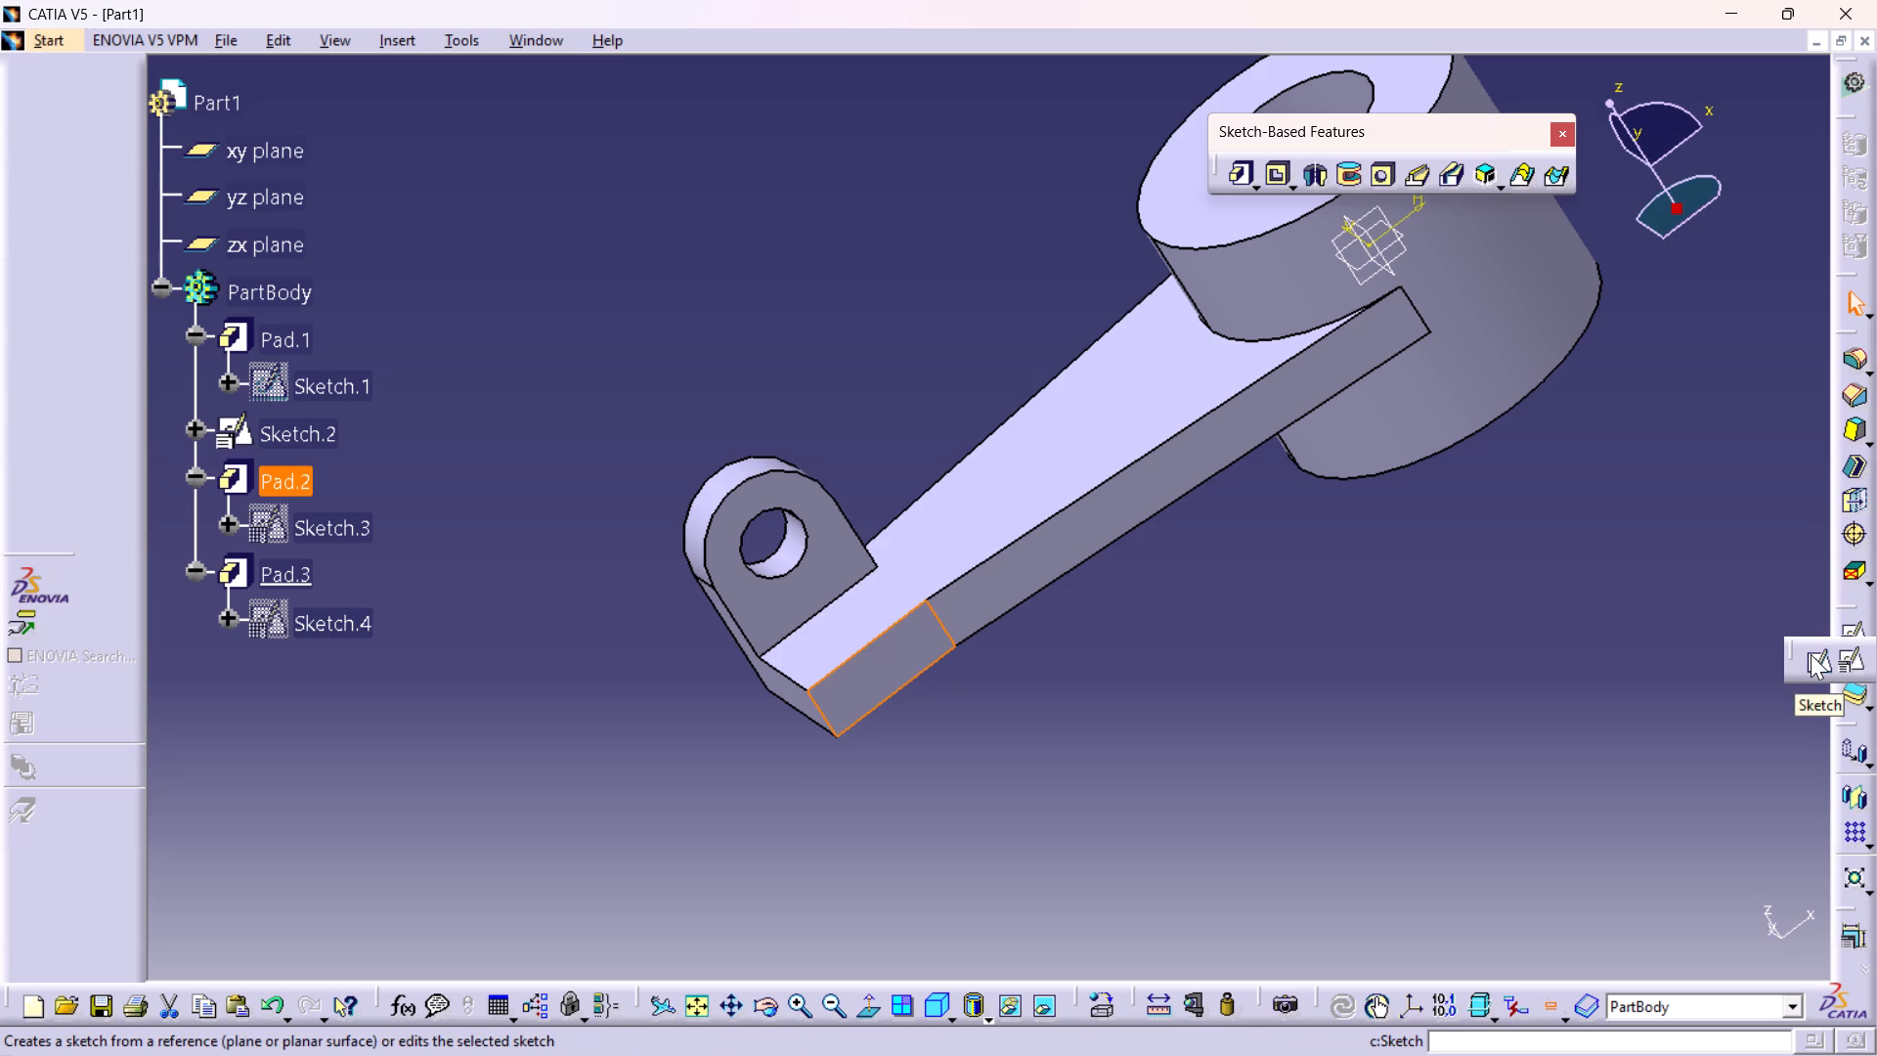
pyautogui.doubleClick(1811, 654)
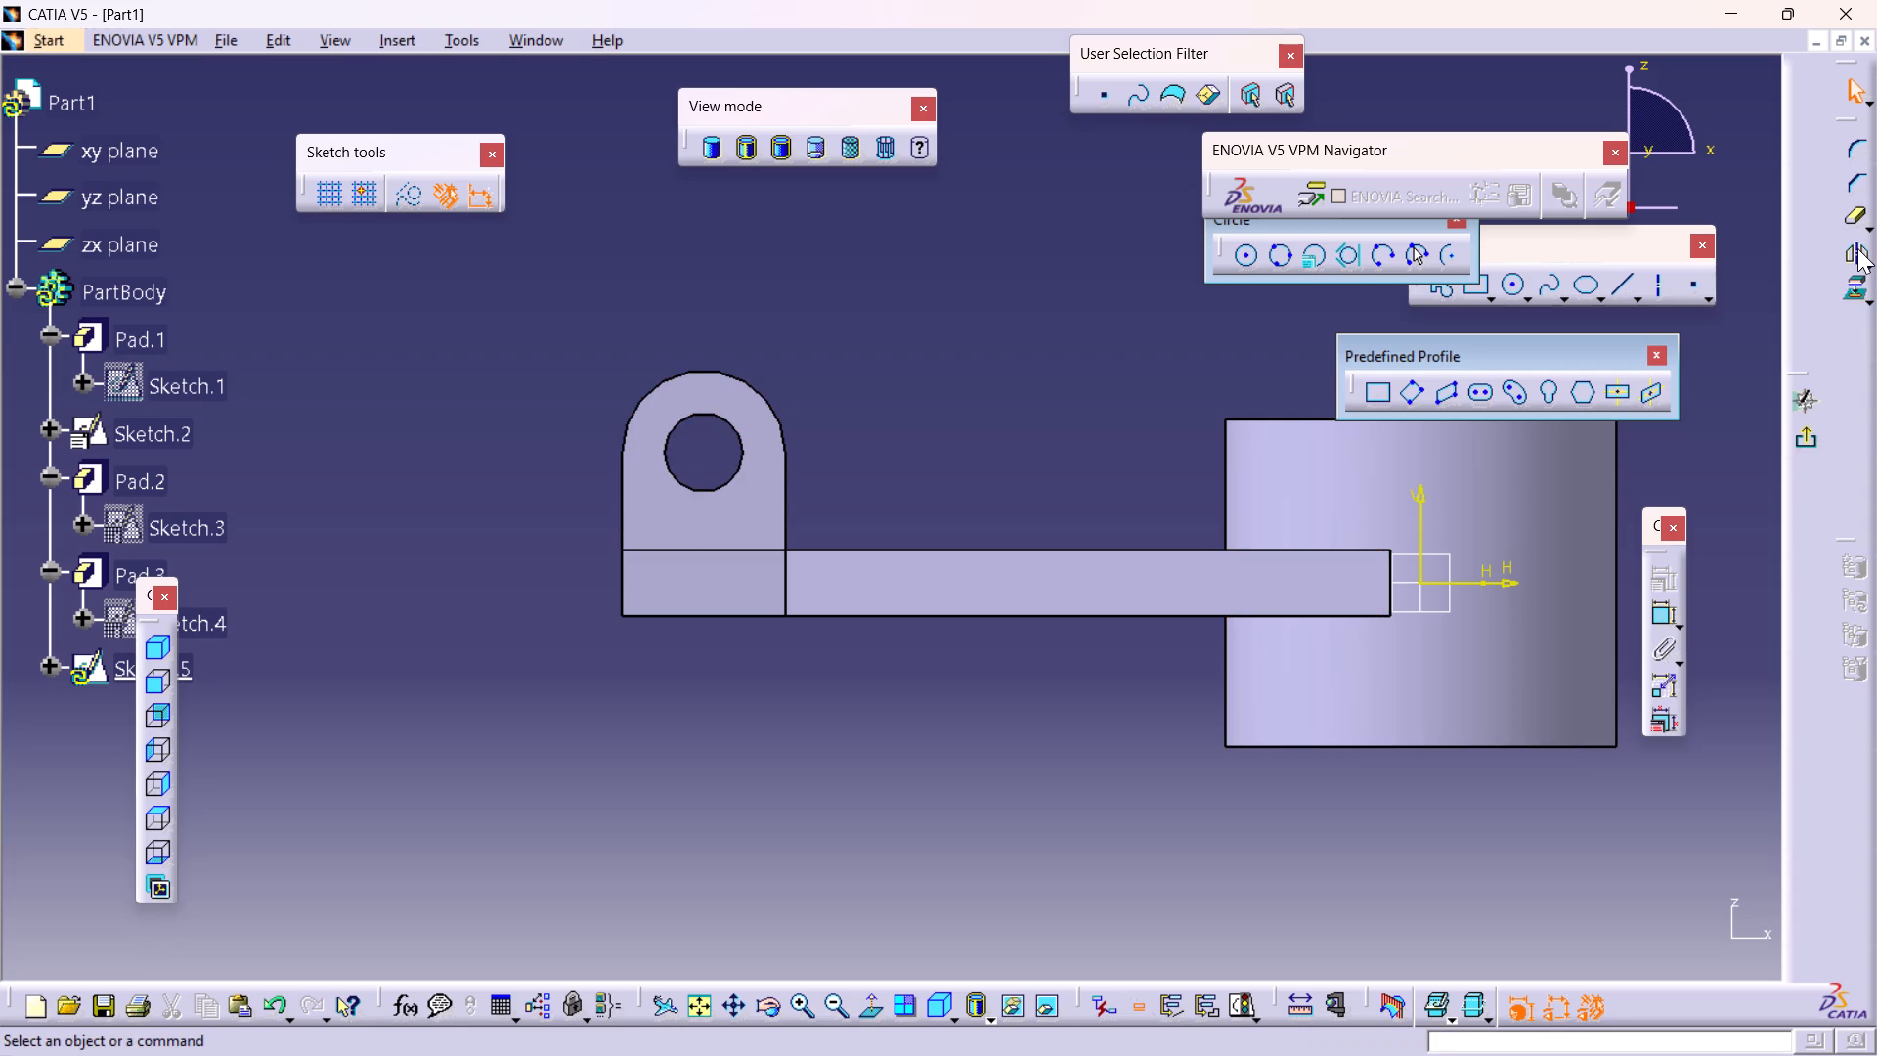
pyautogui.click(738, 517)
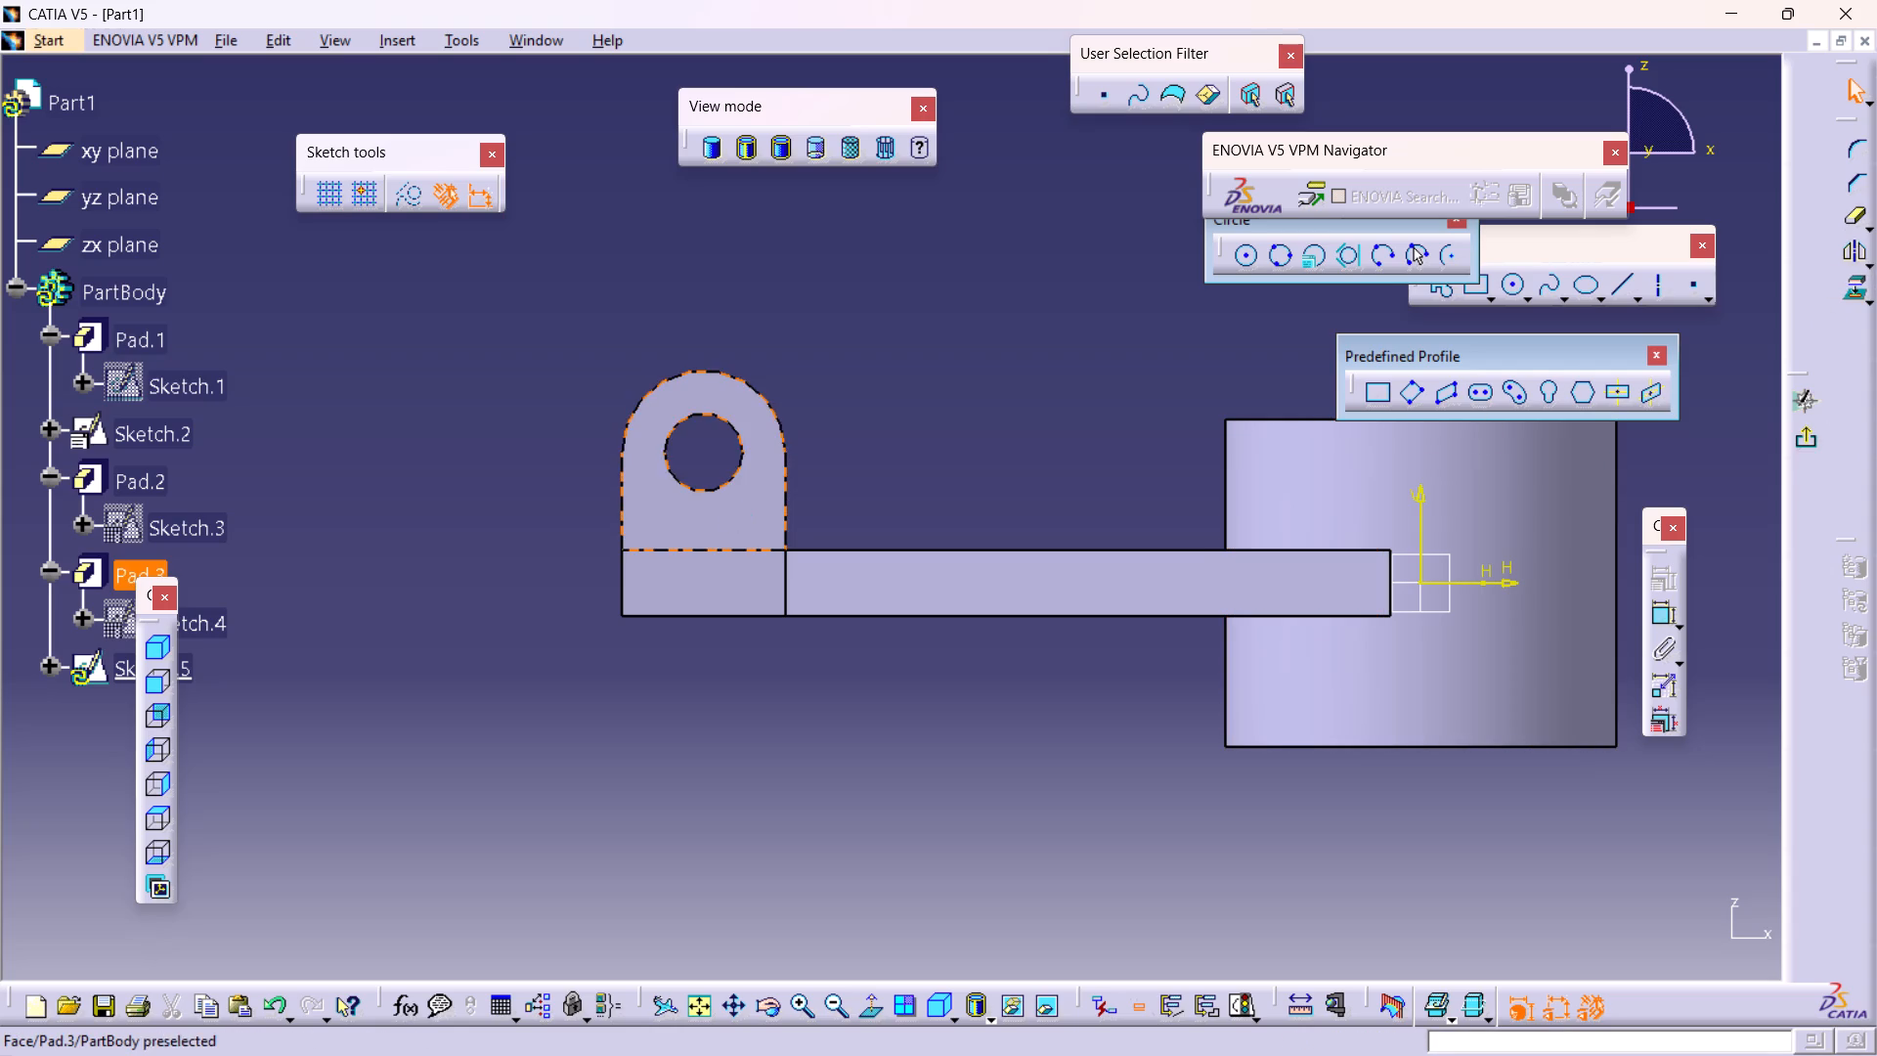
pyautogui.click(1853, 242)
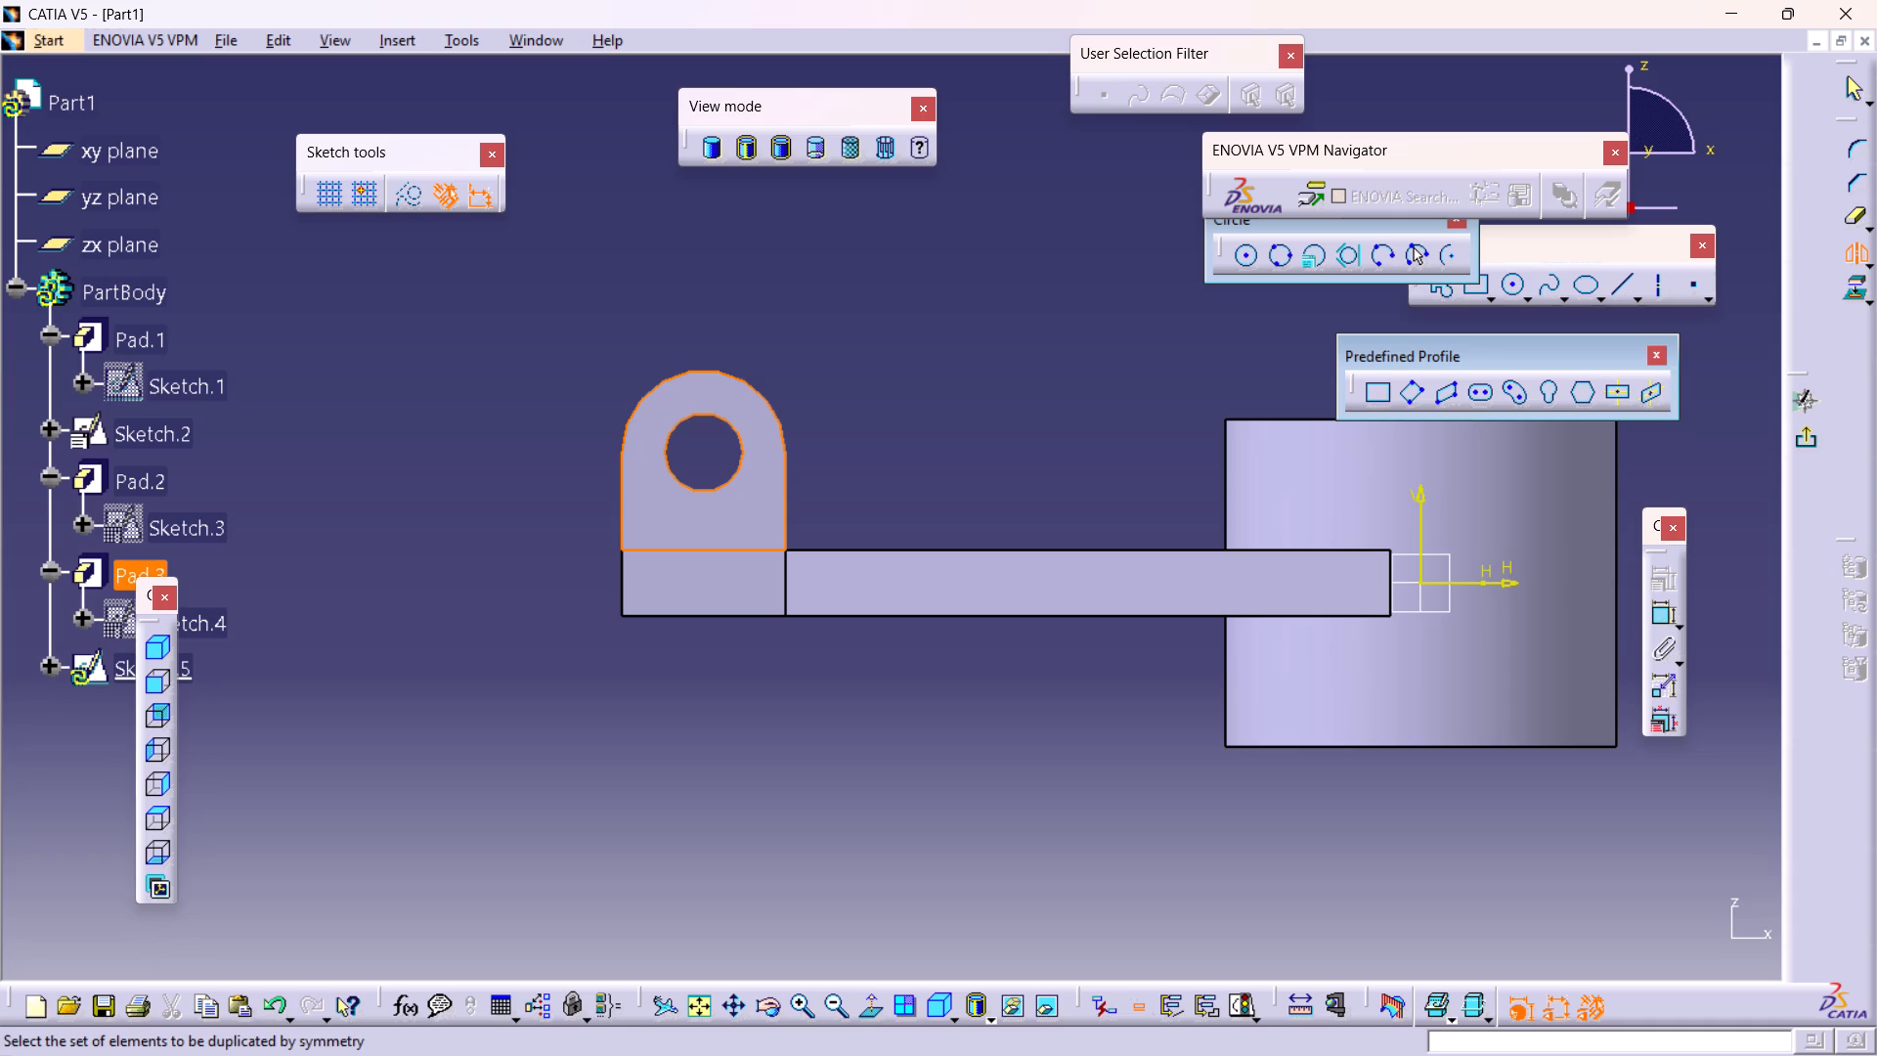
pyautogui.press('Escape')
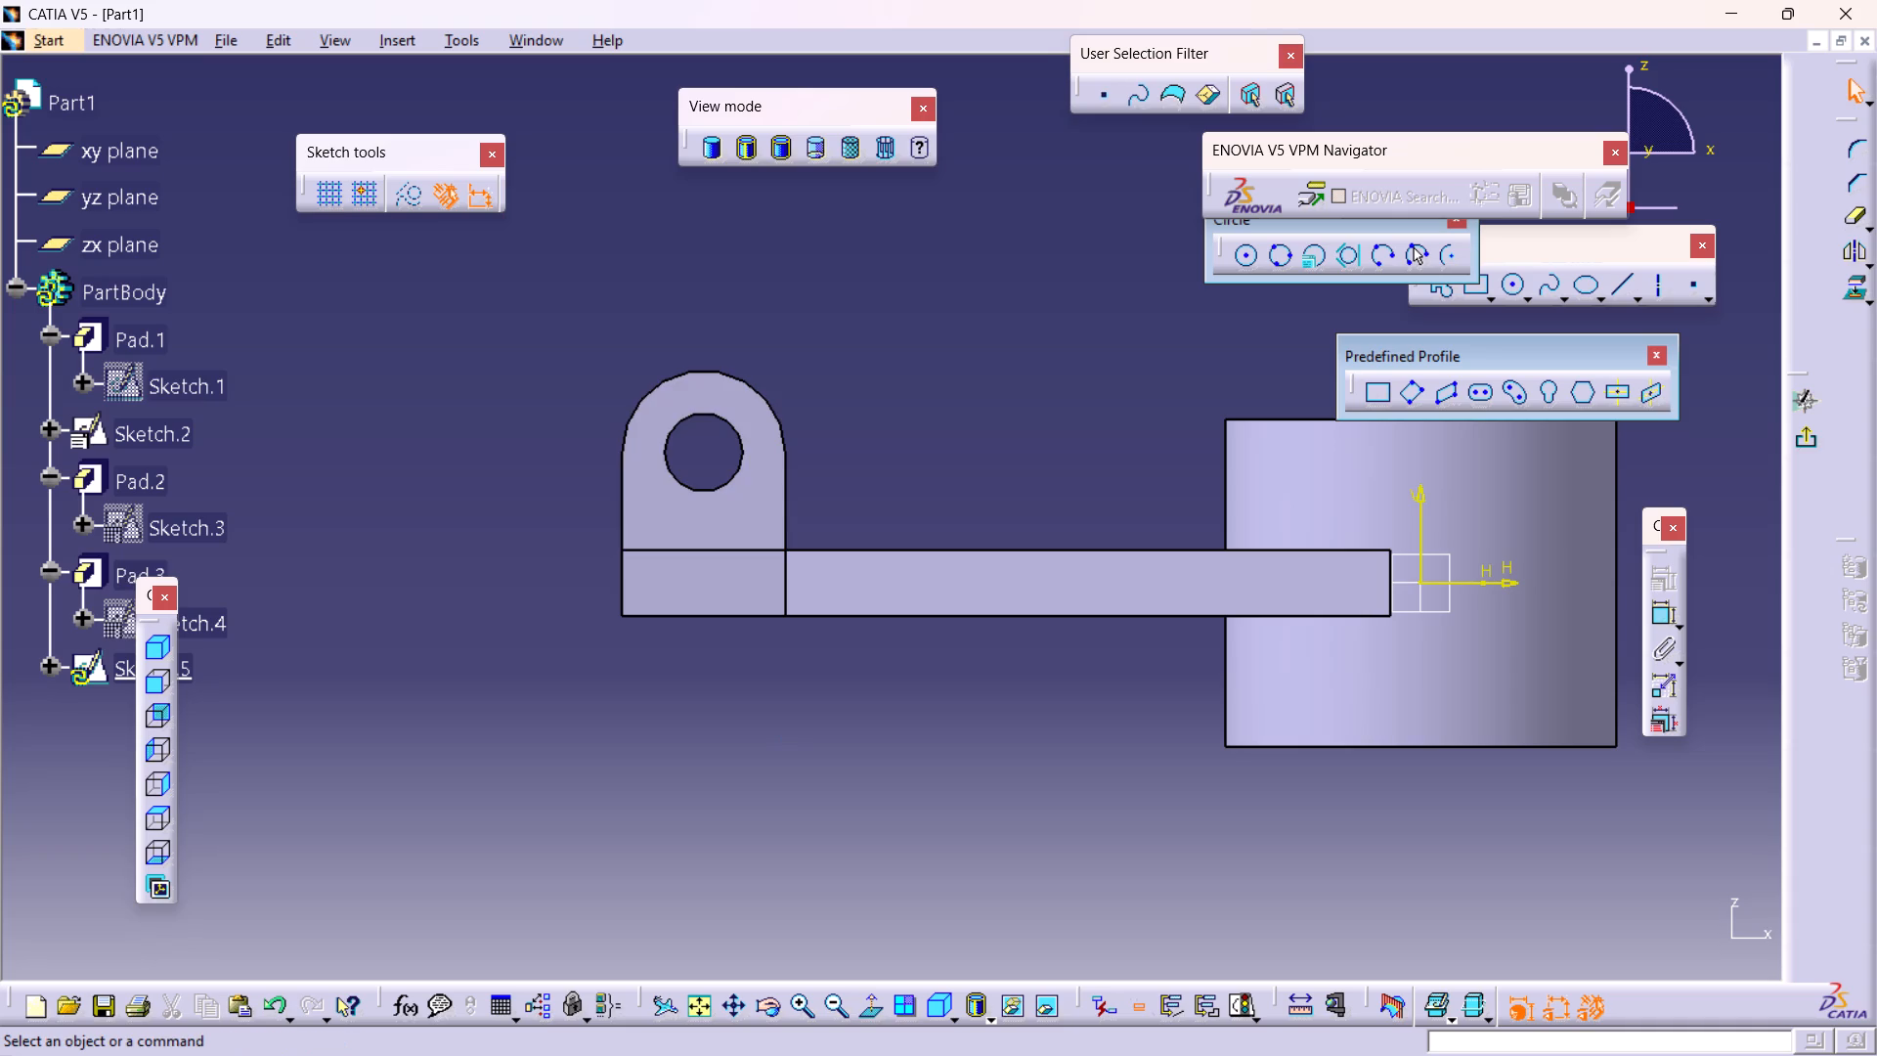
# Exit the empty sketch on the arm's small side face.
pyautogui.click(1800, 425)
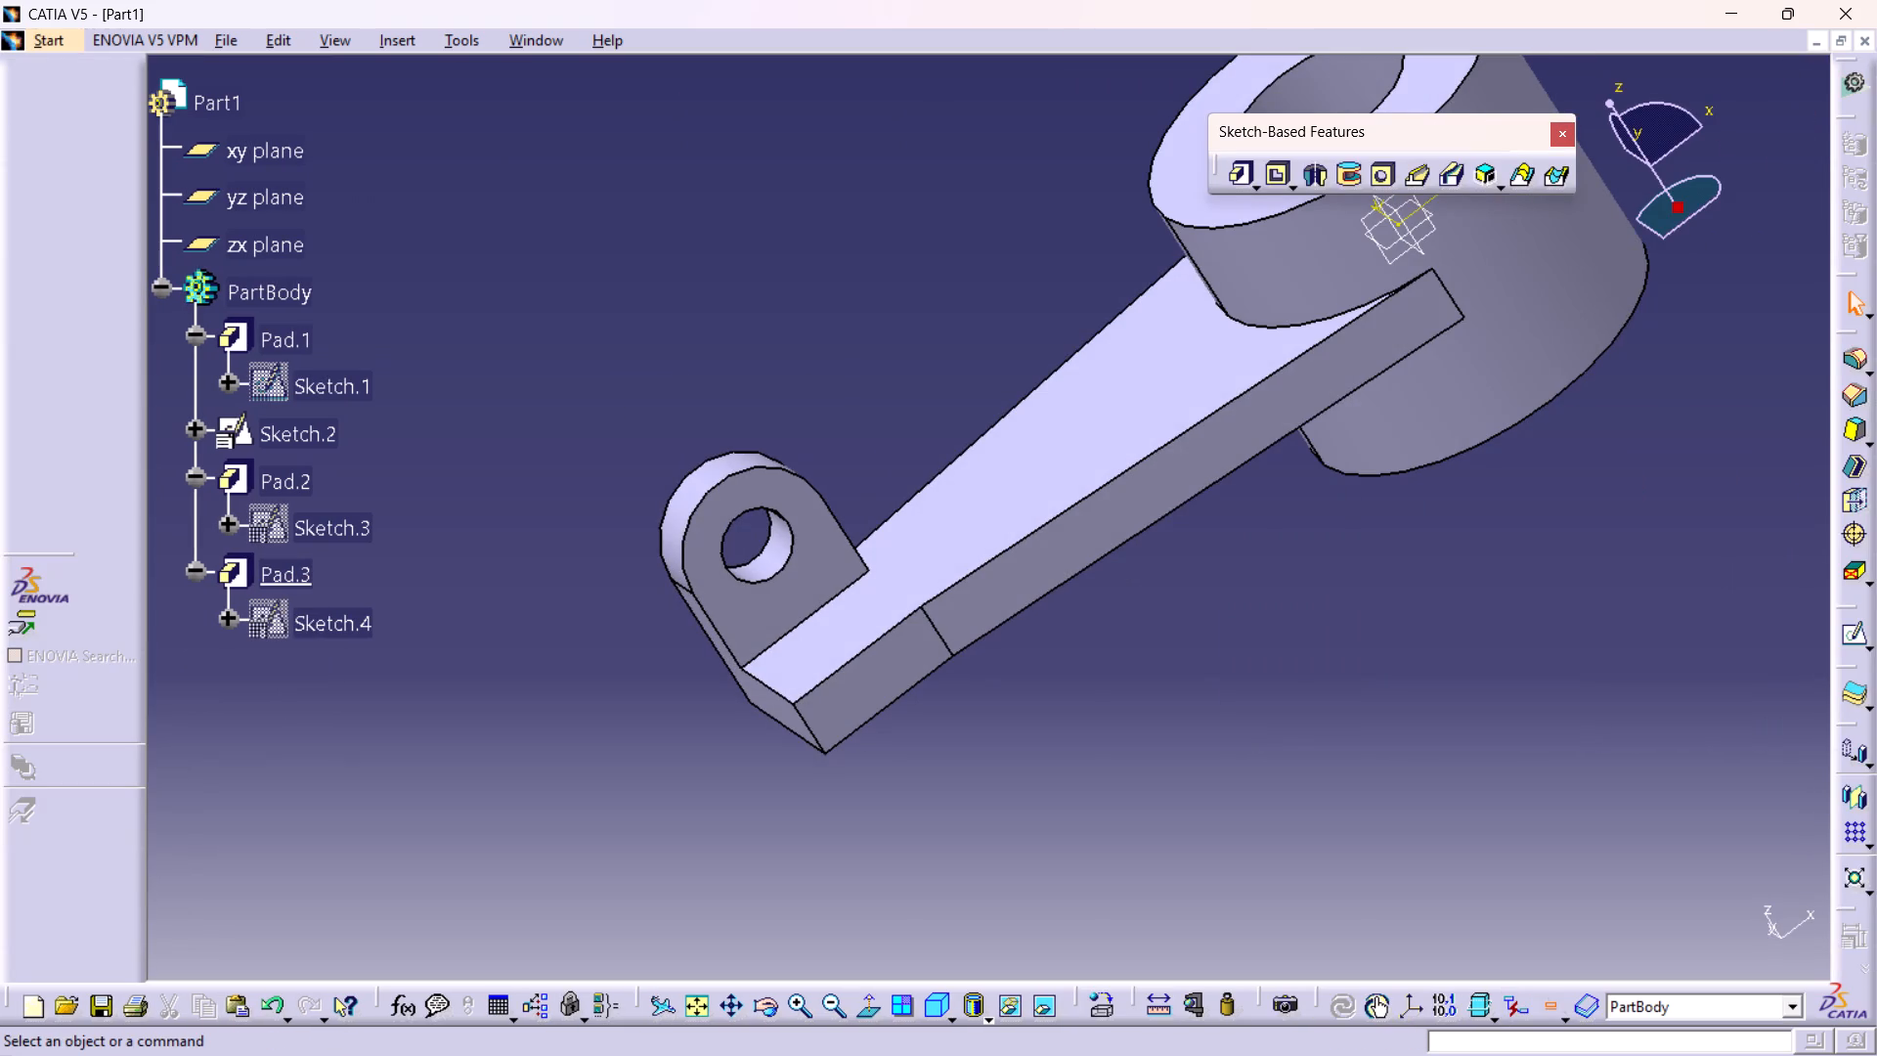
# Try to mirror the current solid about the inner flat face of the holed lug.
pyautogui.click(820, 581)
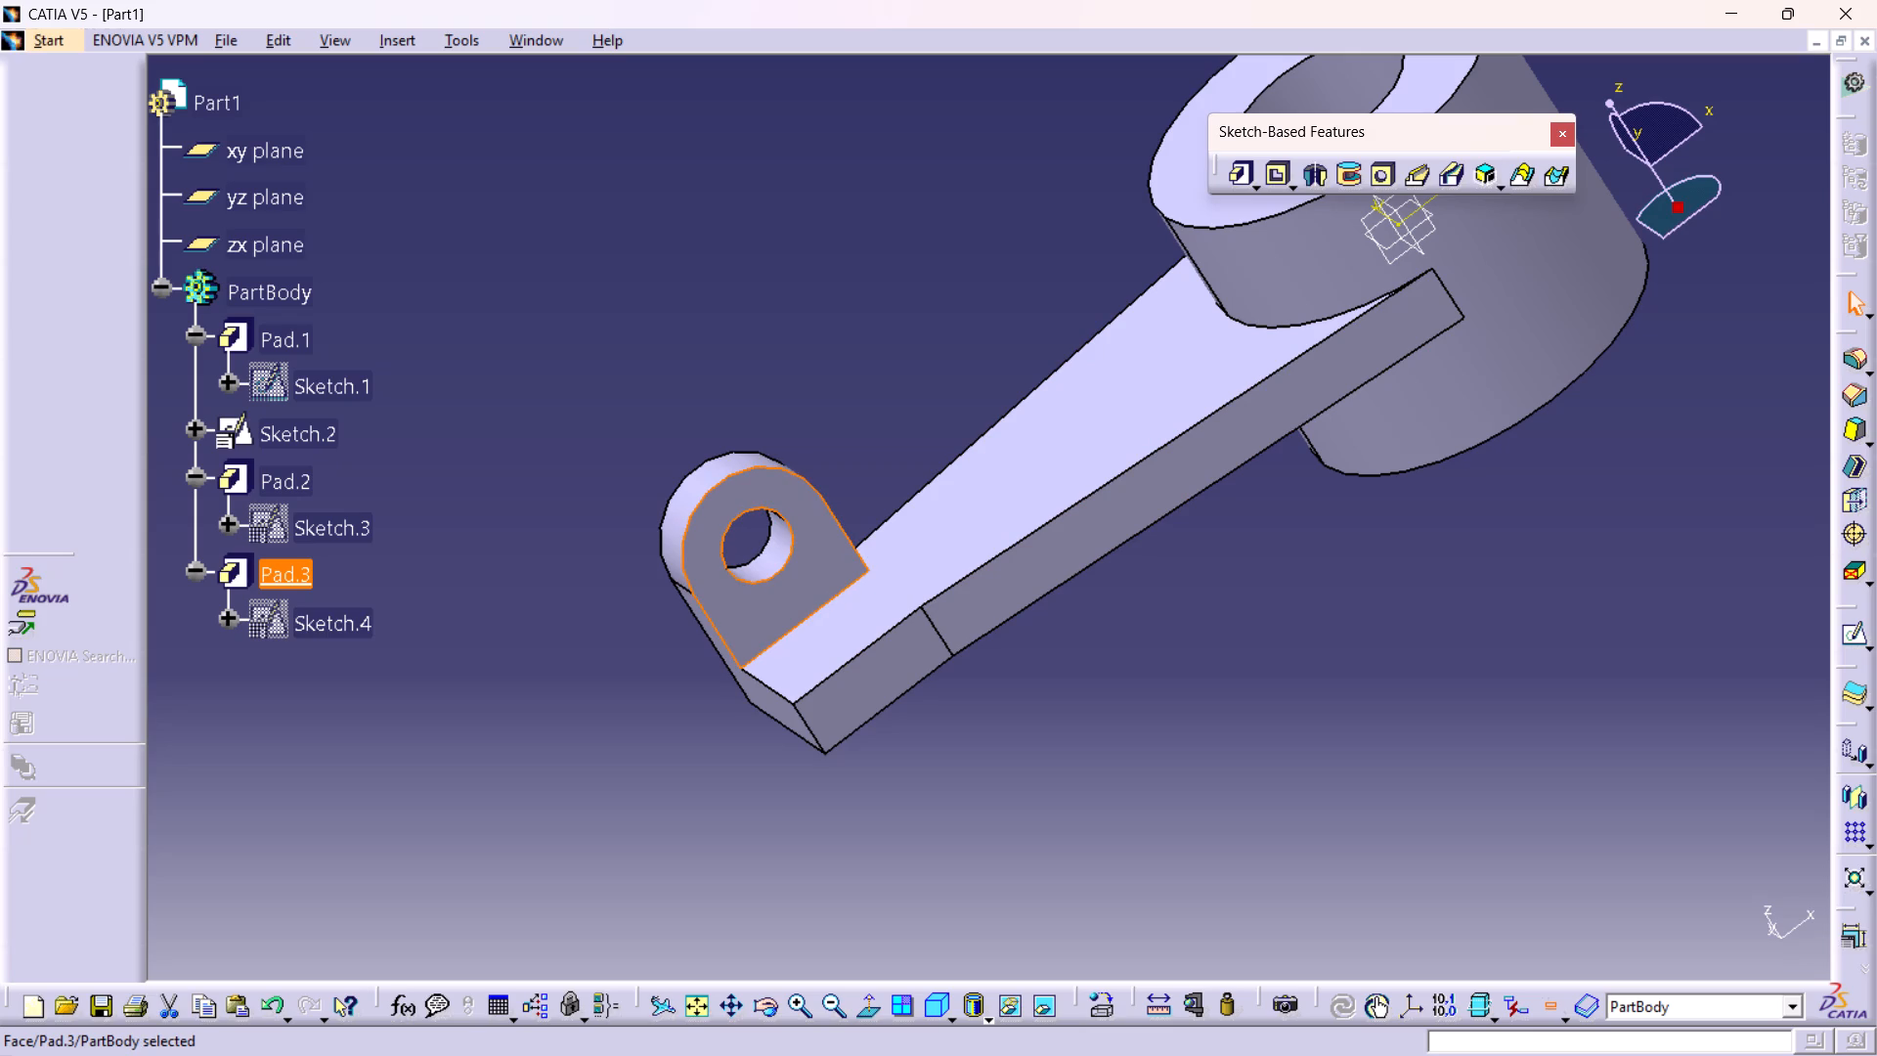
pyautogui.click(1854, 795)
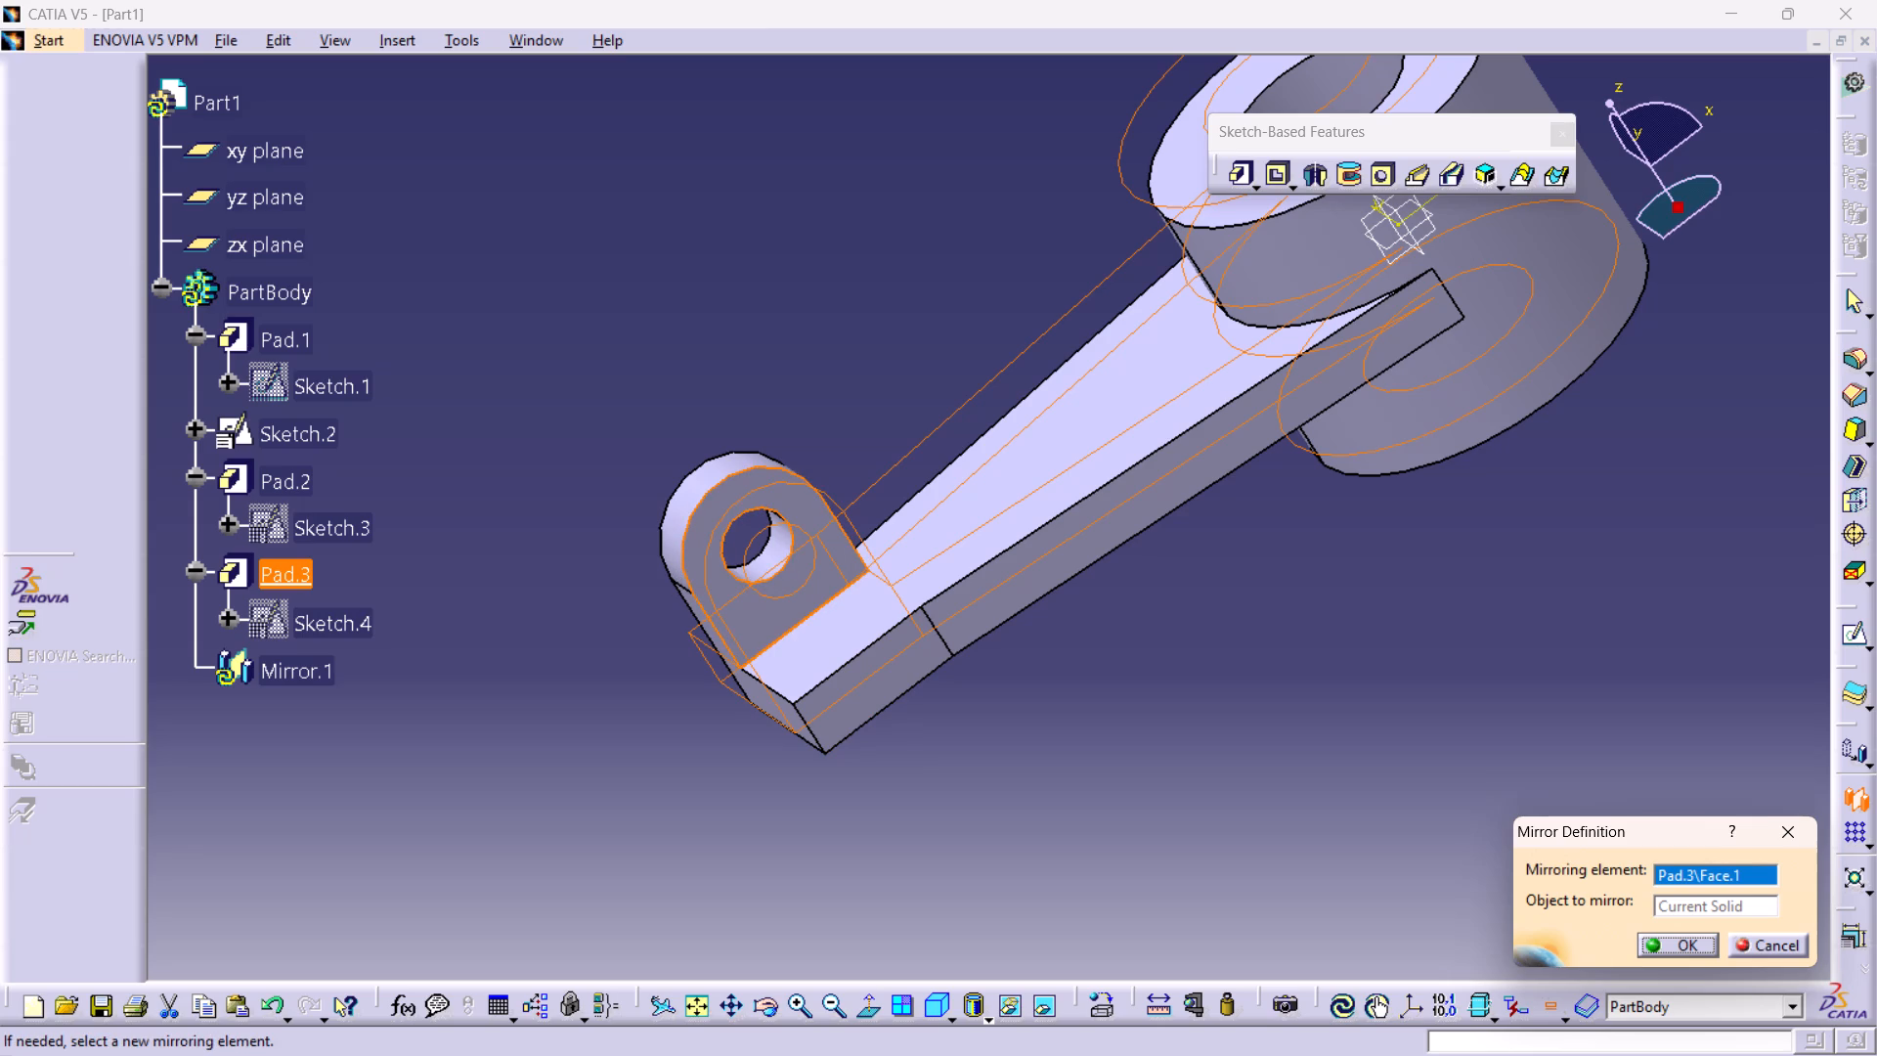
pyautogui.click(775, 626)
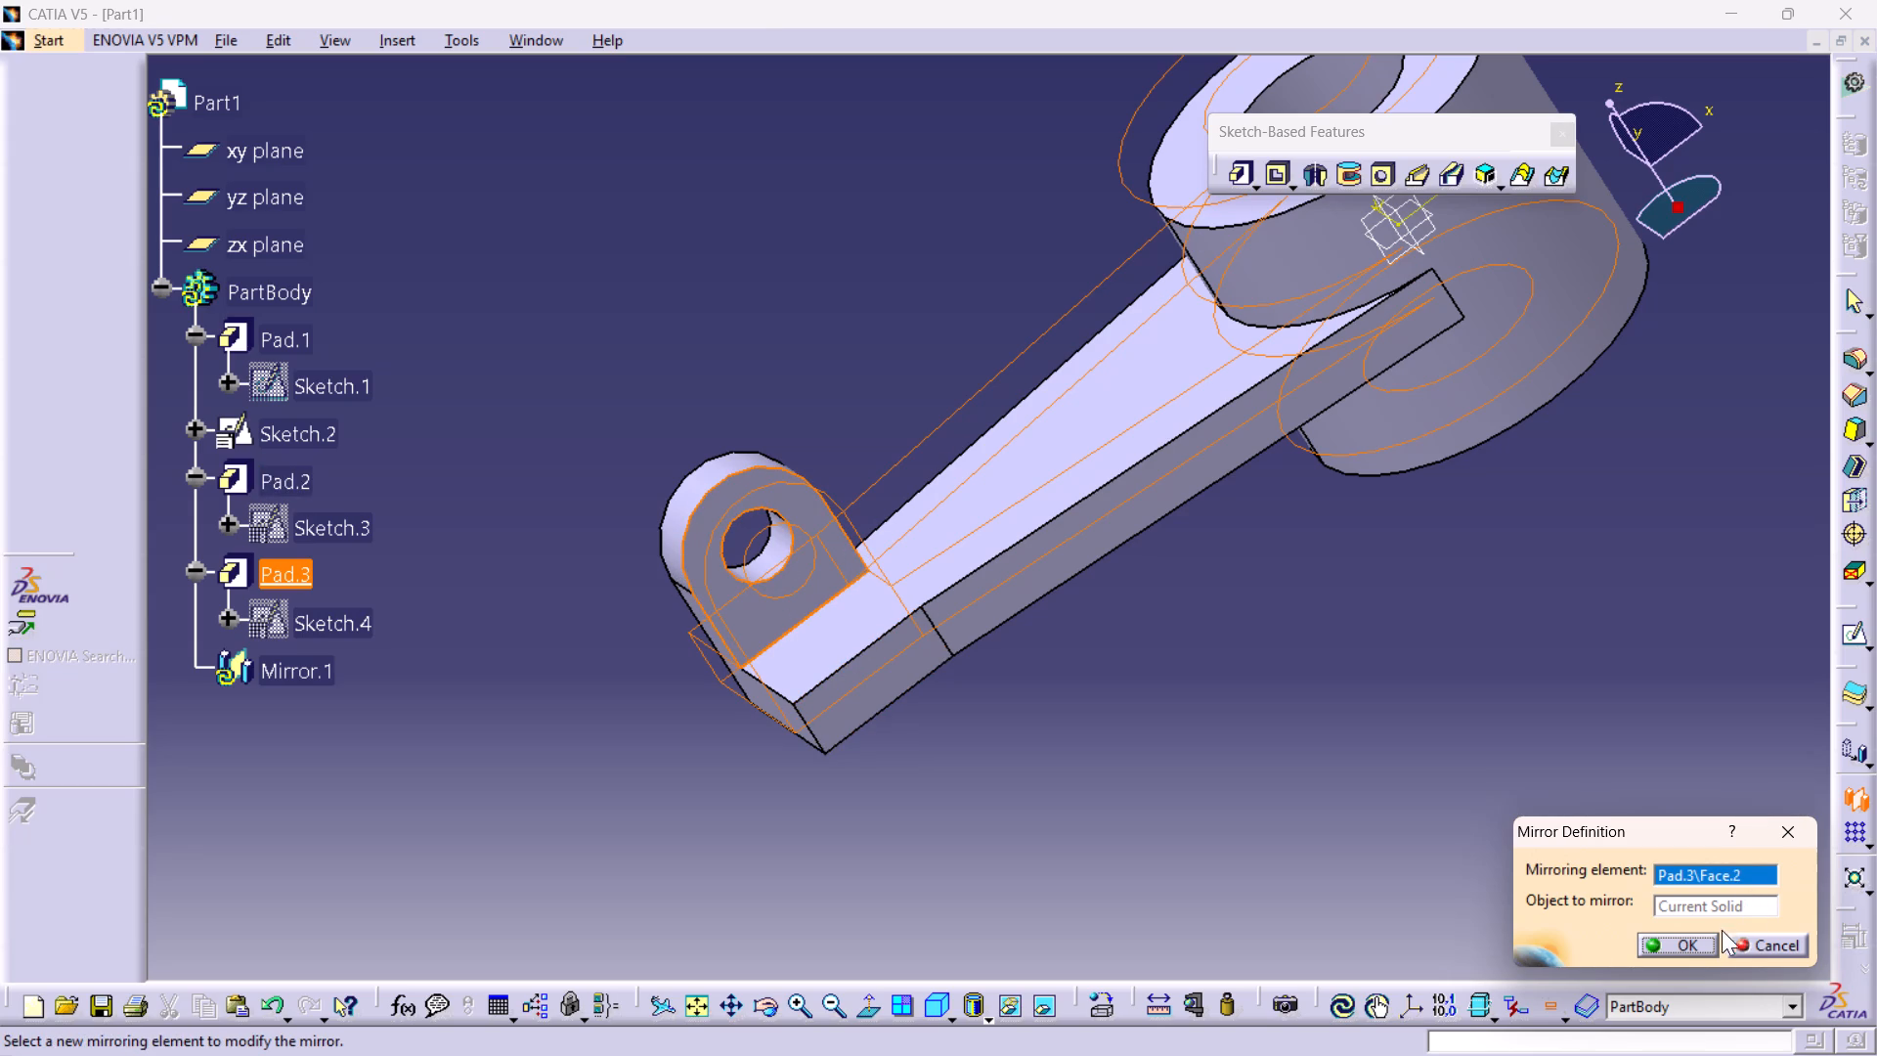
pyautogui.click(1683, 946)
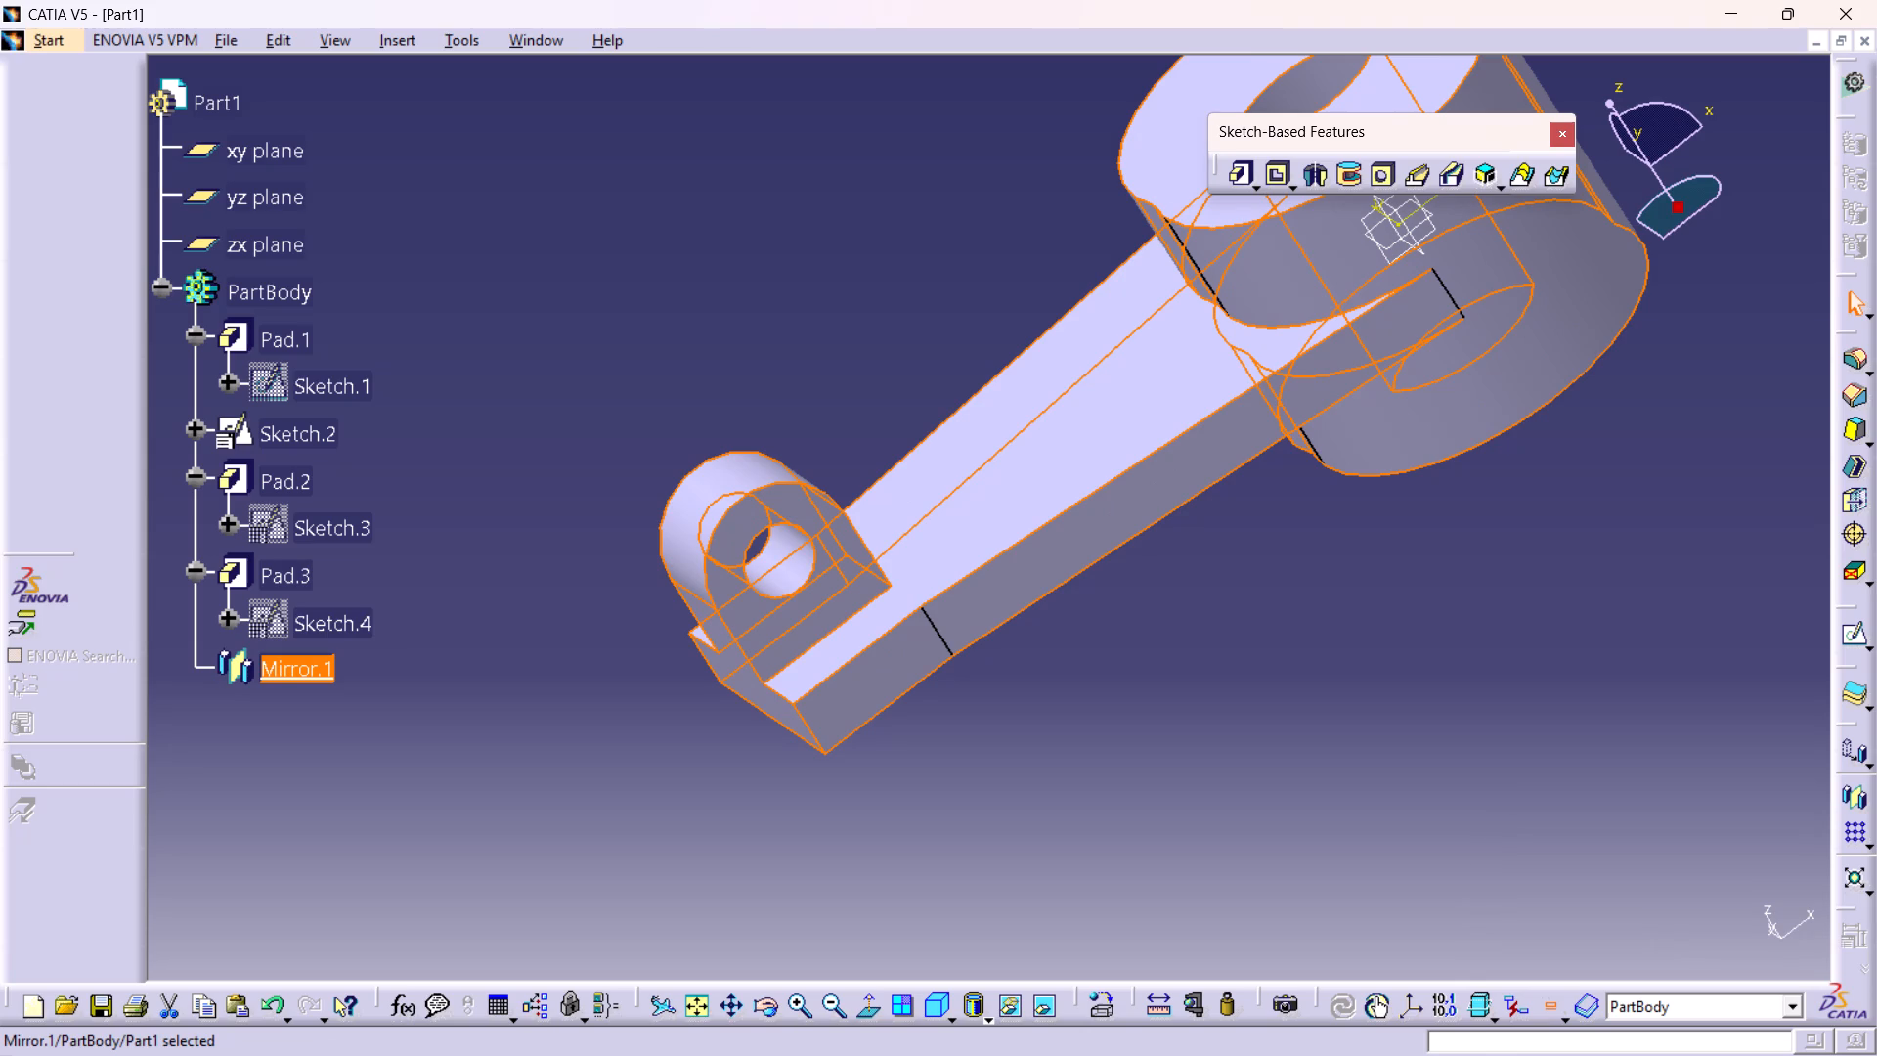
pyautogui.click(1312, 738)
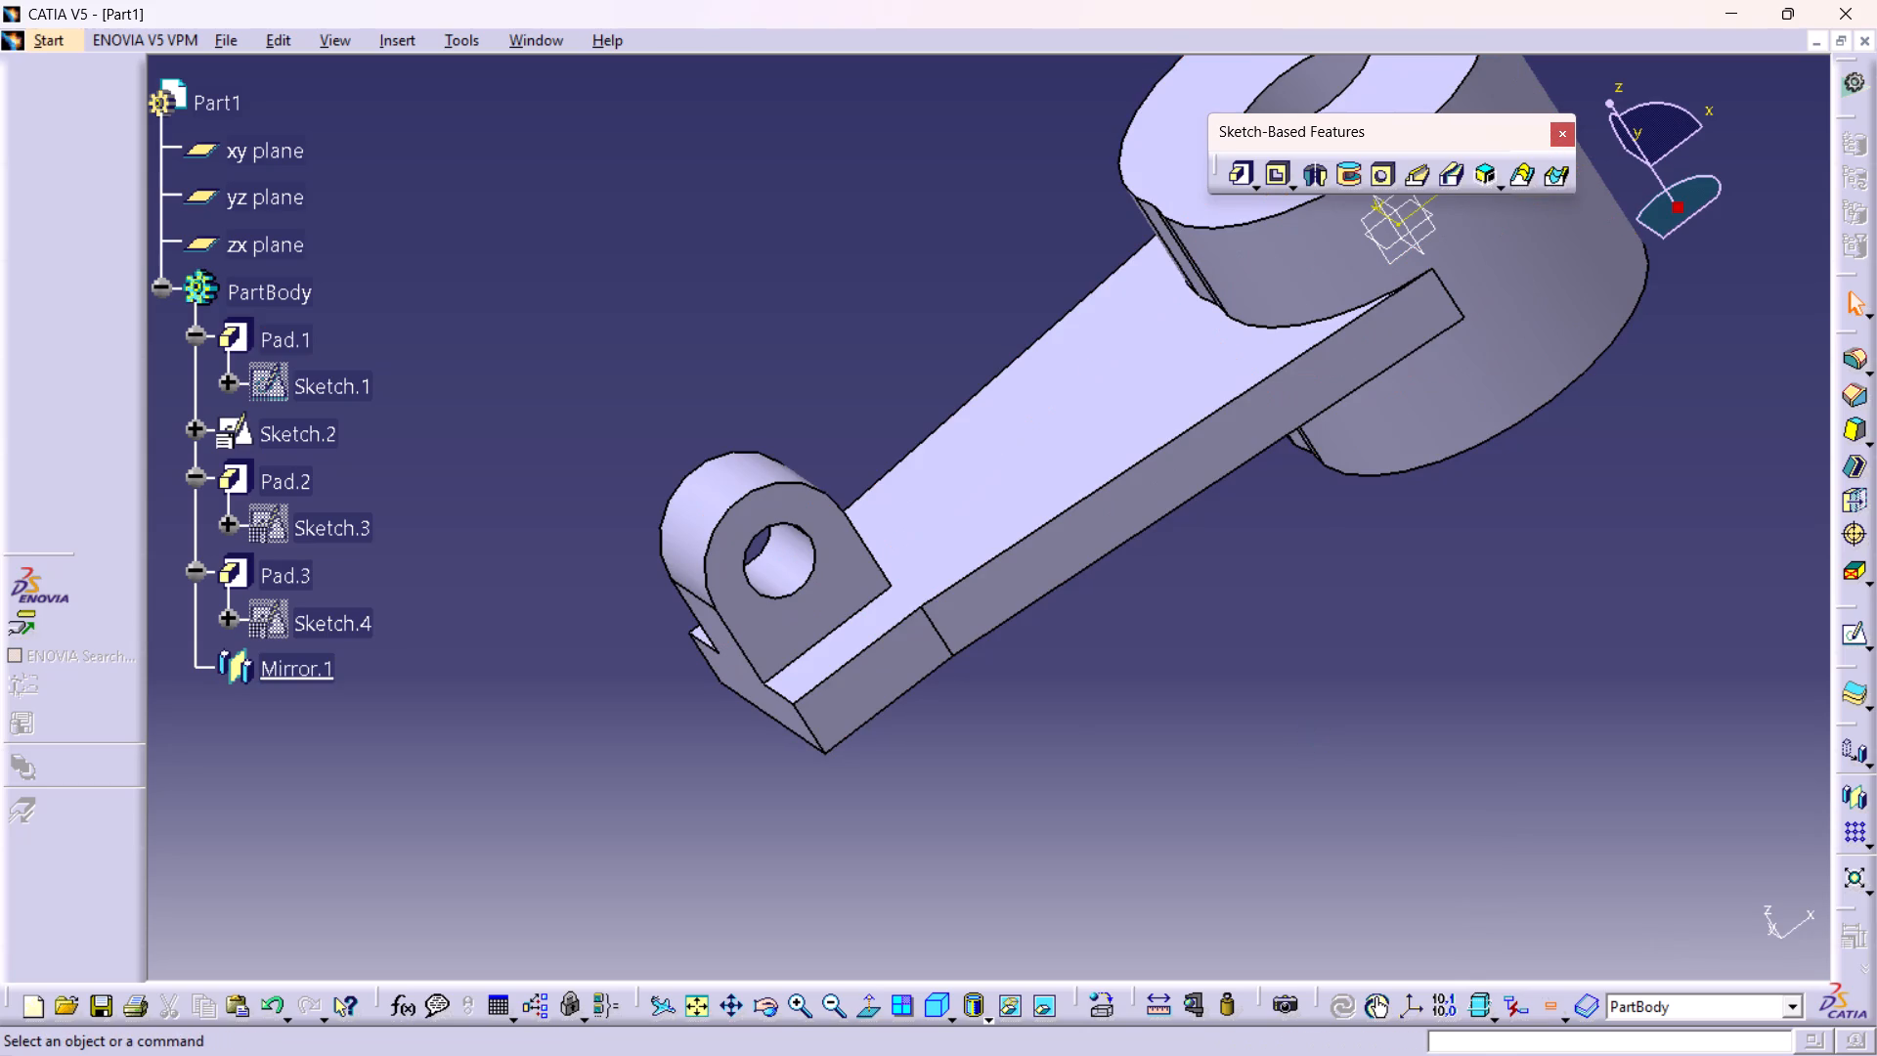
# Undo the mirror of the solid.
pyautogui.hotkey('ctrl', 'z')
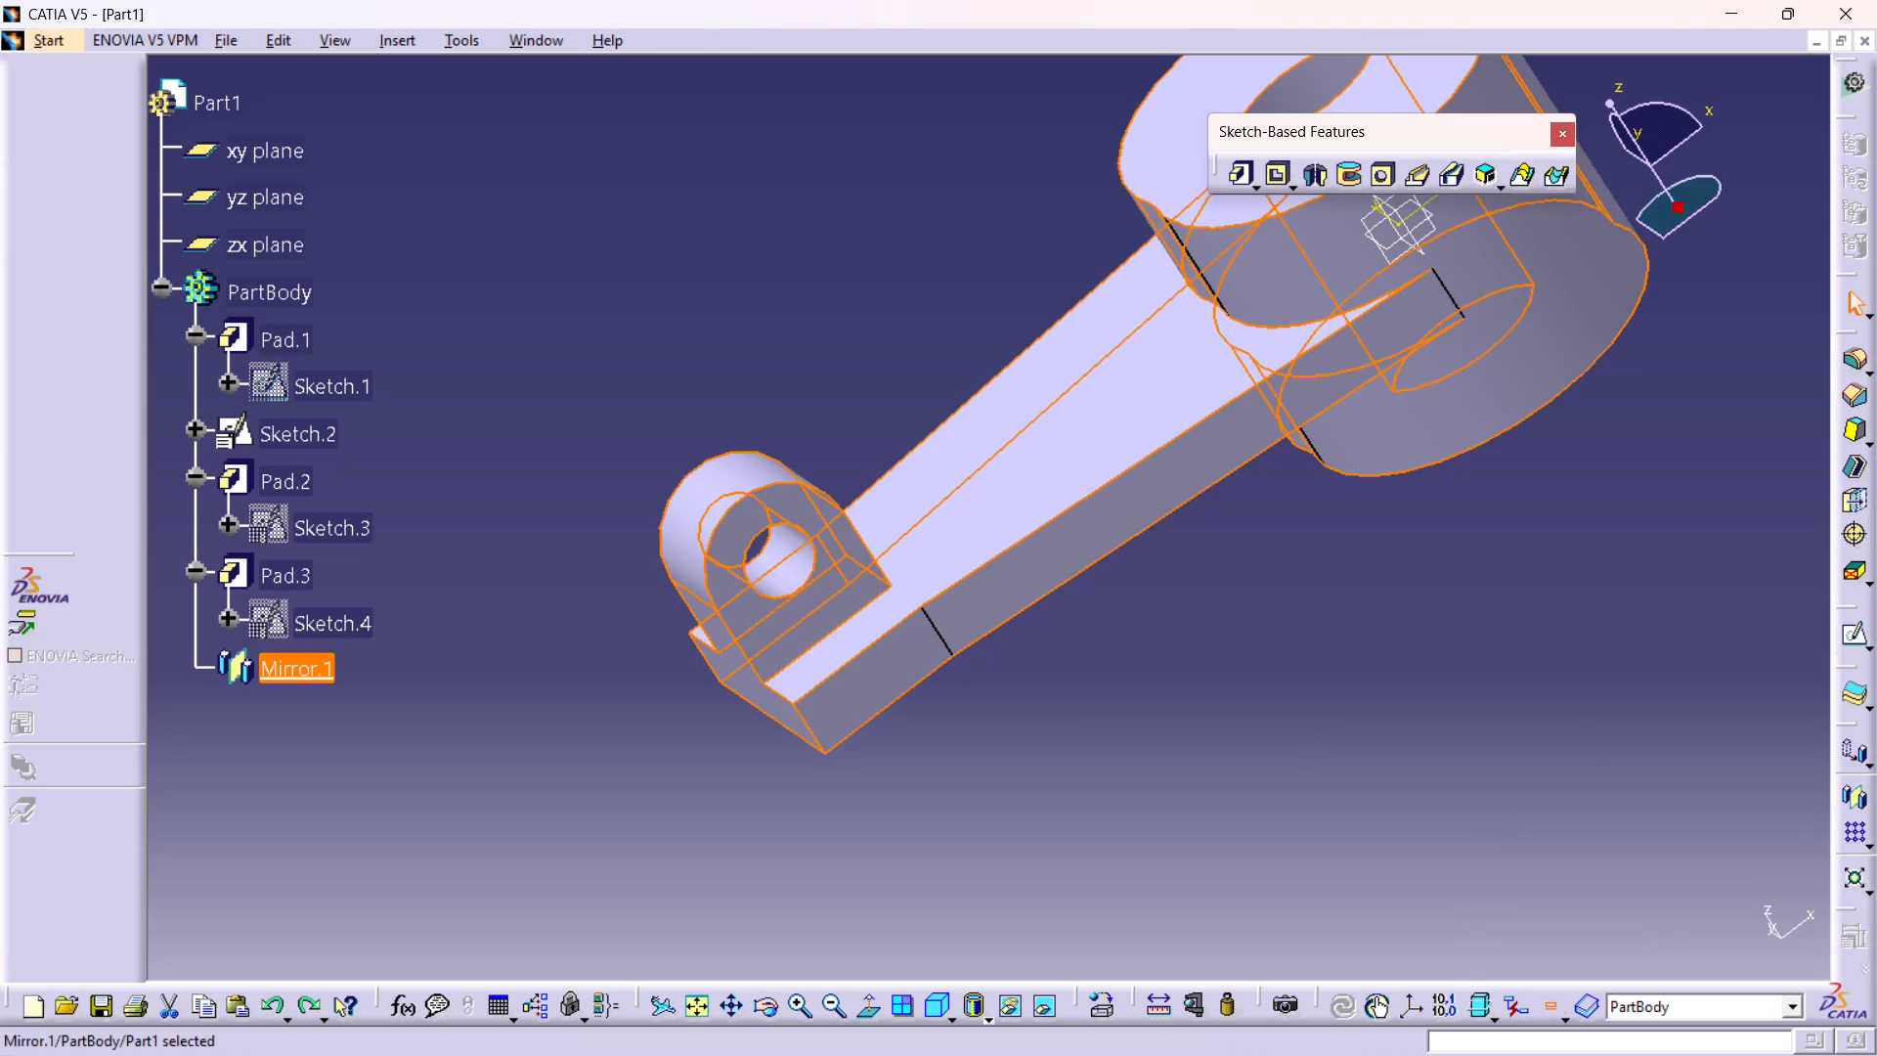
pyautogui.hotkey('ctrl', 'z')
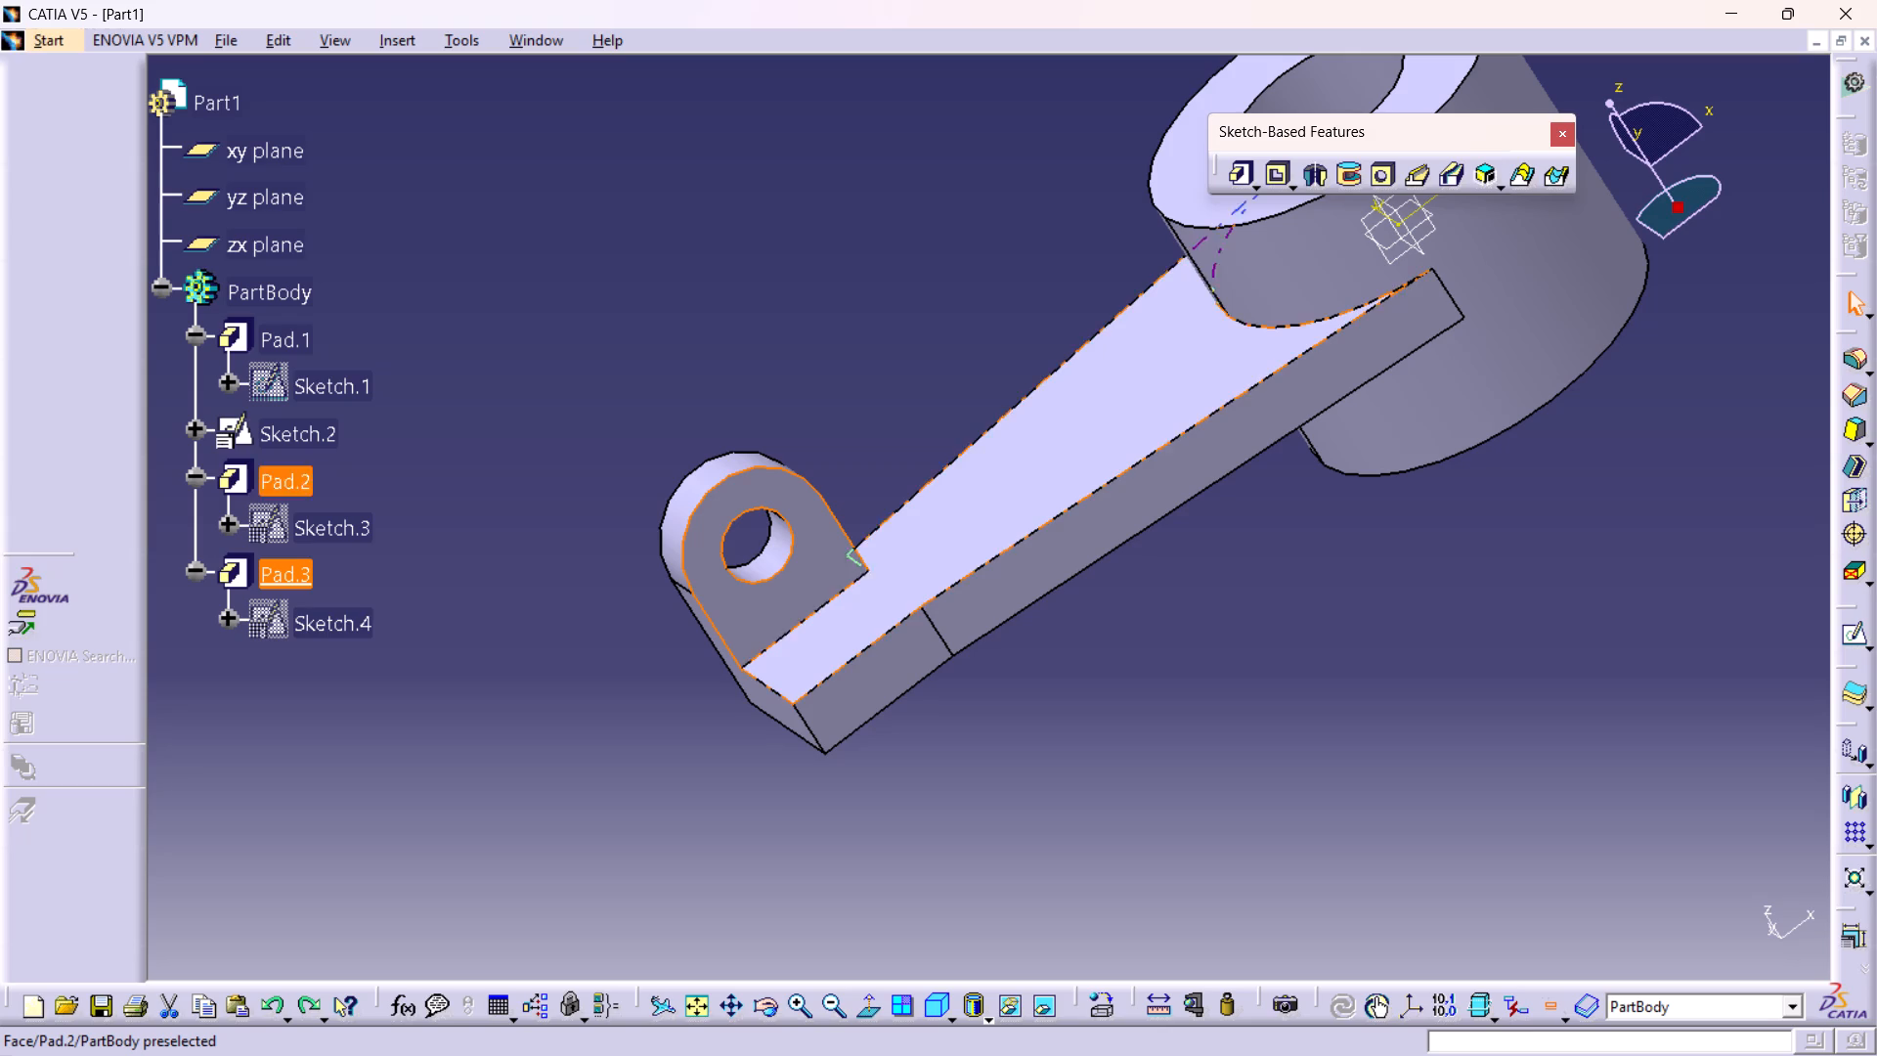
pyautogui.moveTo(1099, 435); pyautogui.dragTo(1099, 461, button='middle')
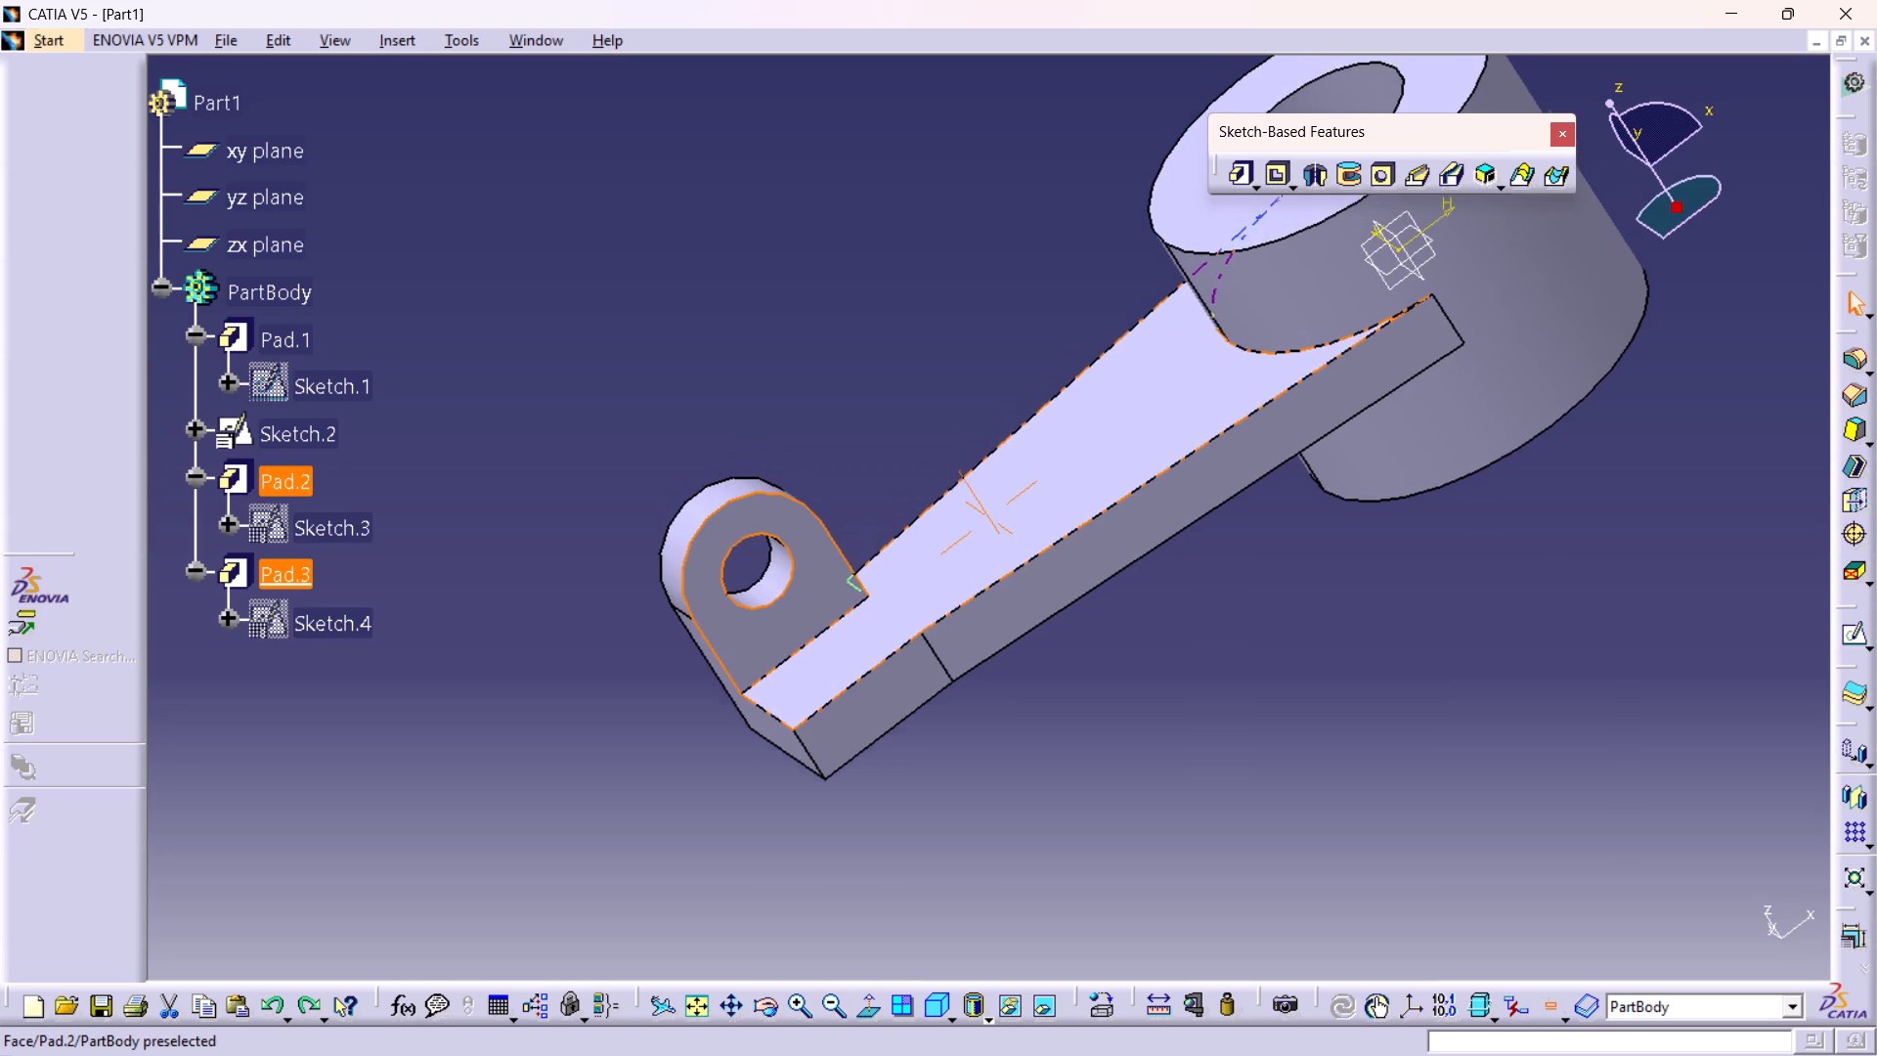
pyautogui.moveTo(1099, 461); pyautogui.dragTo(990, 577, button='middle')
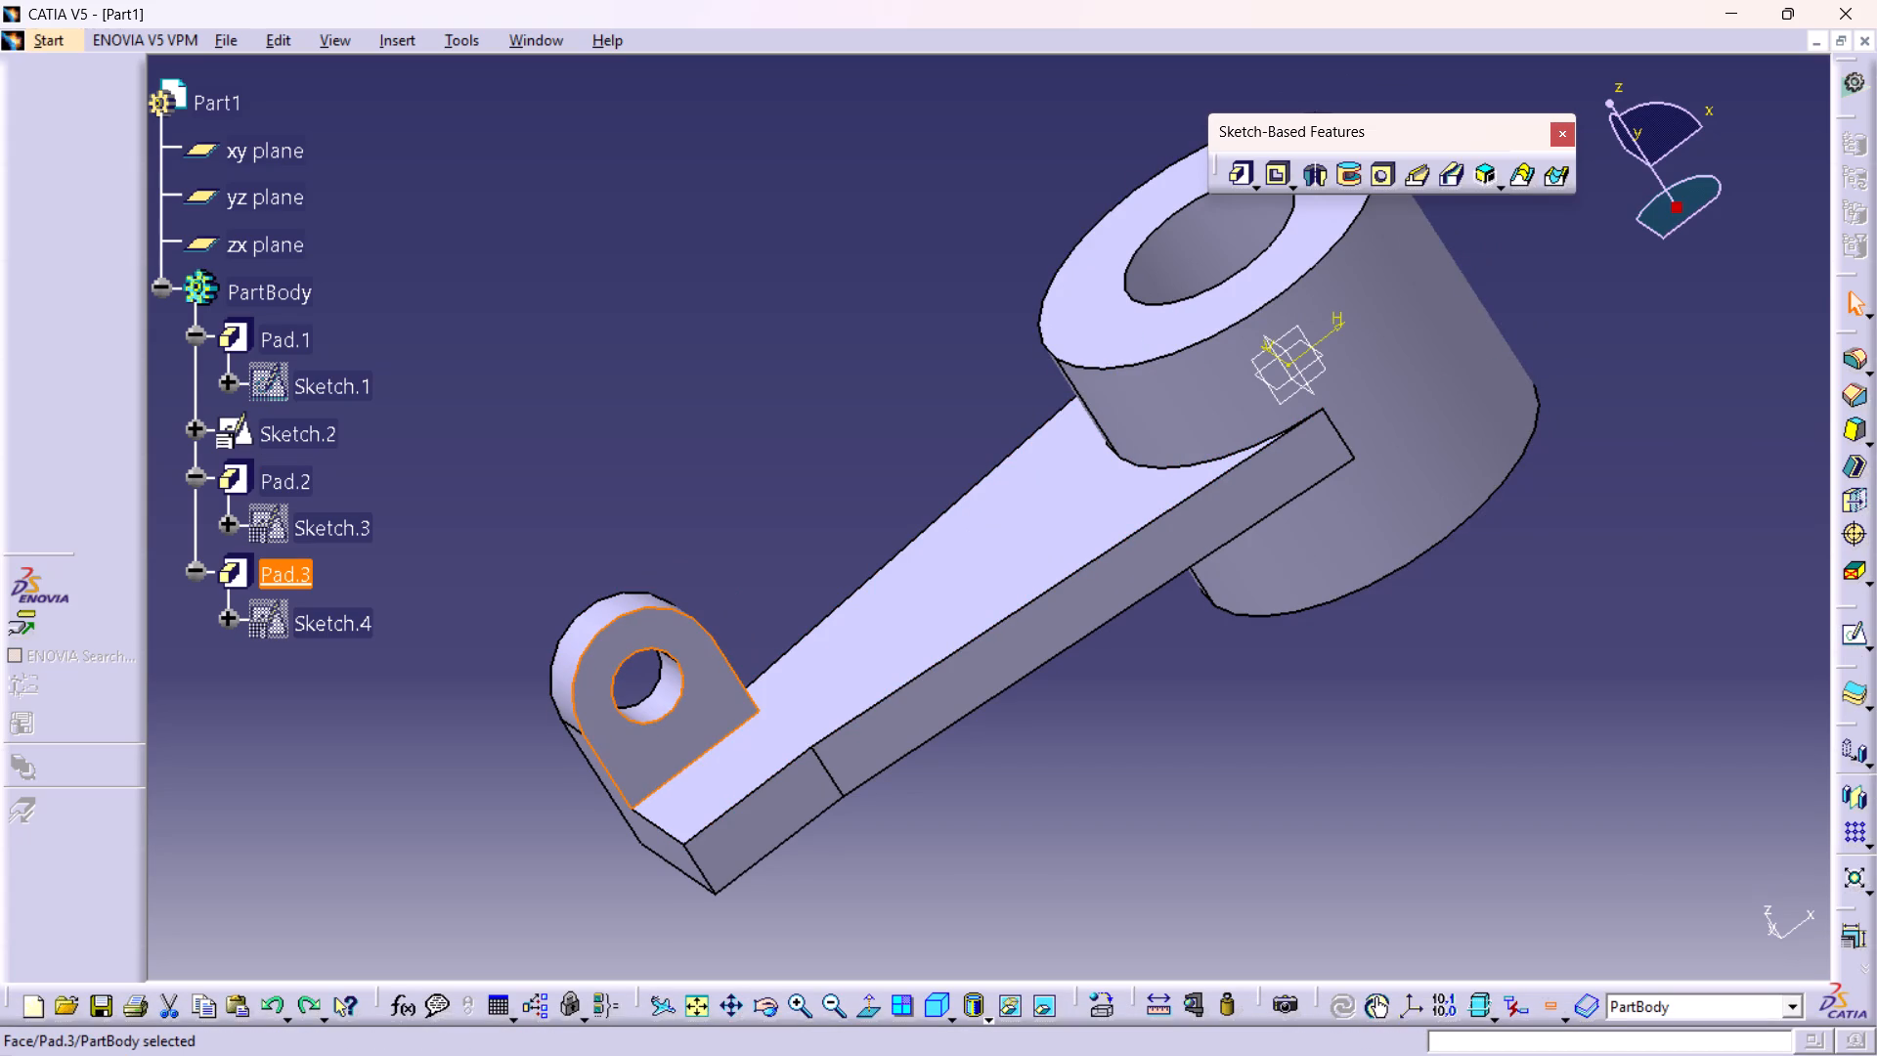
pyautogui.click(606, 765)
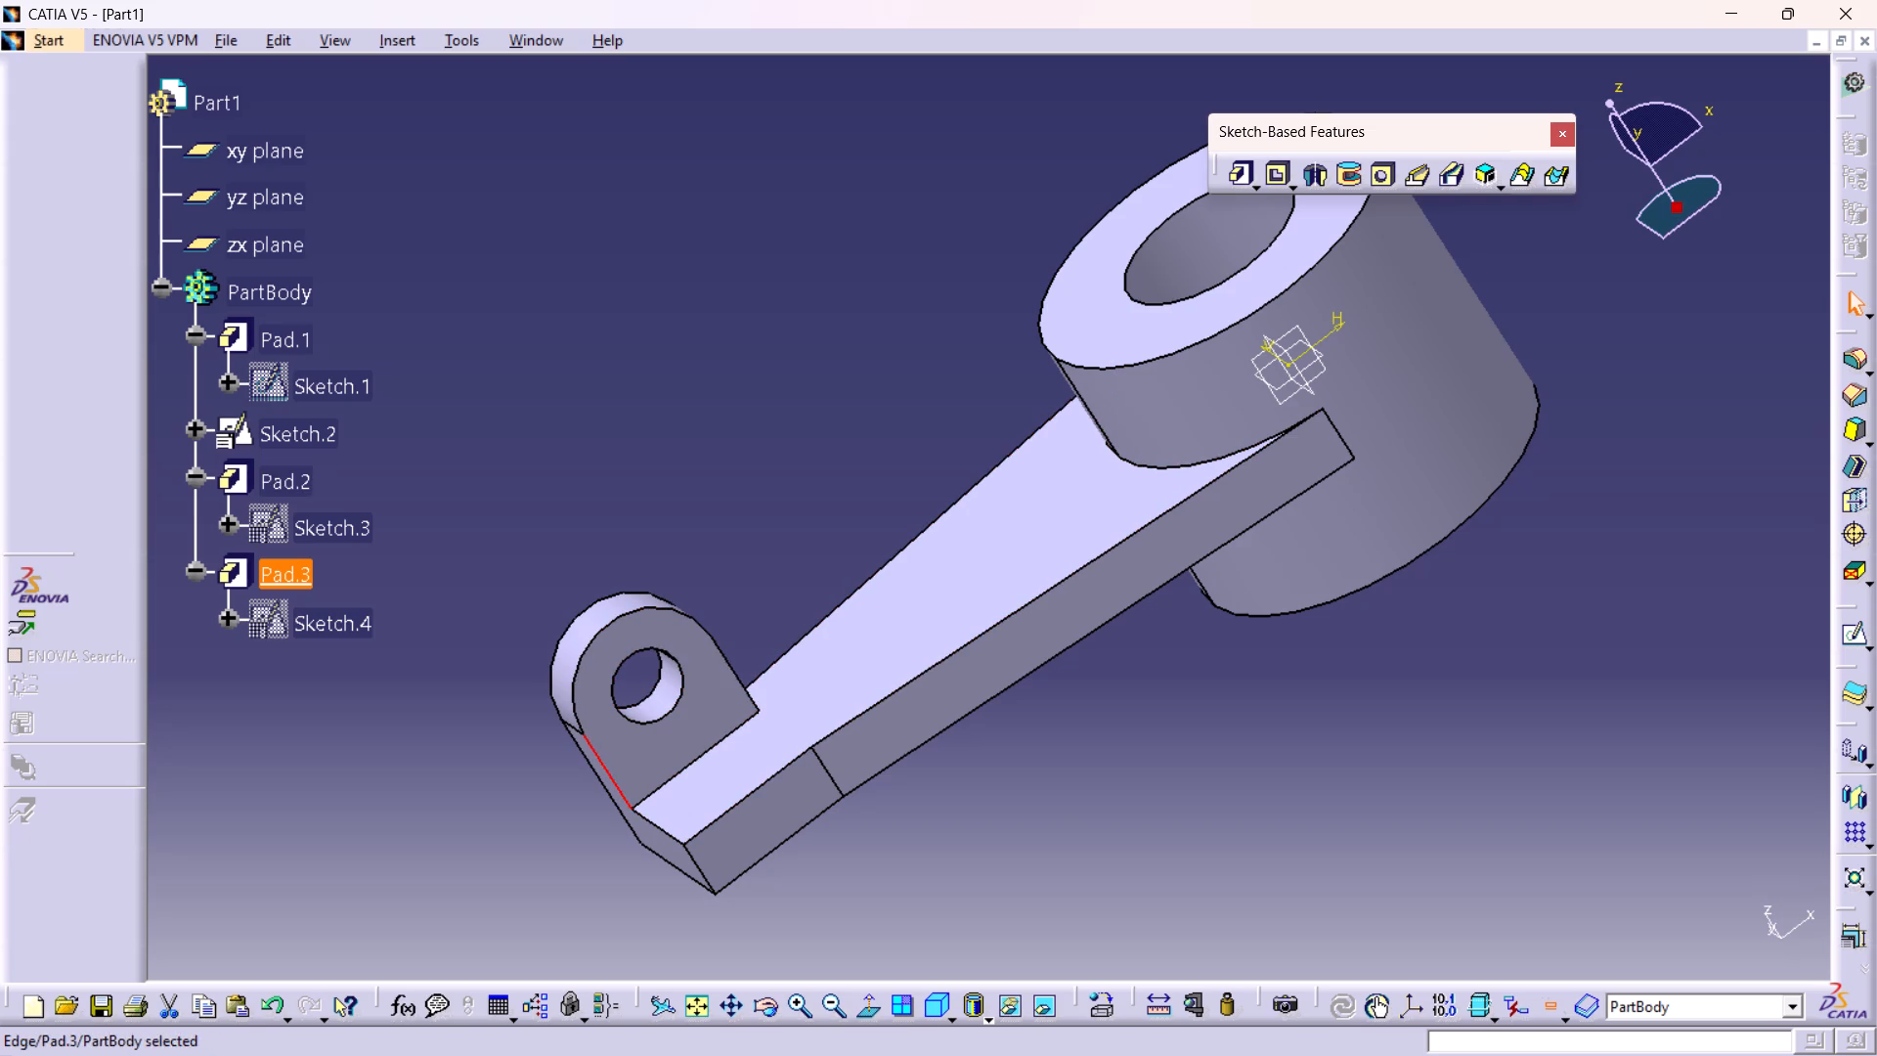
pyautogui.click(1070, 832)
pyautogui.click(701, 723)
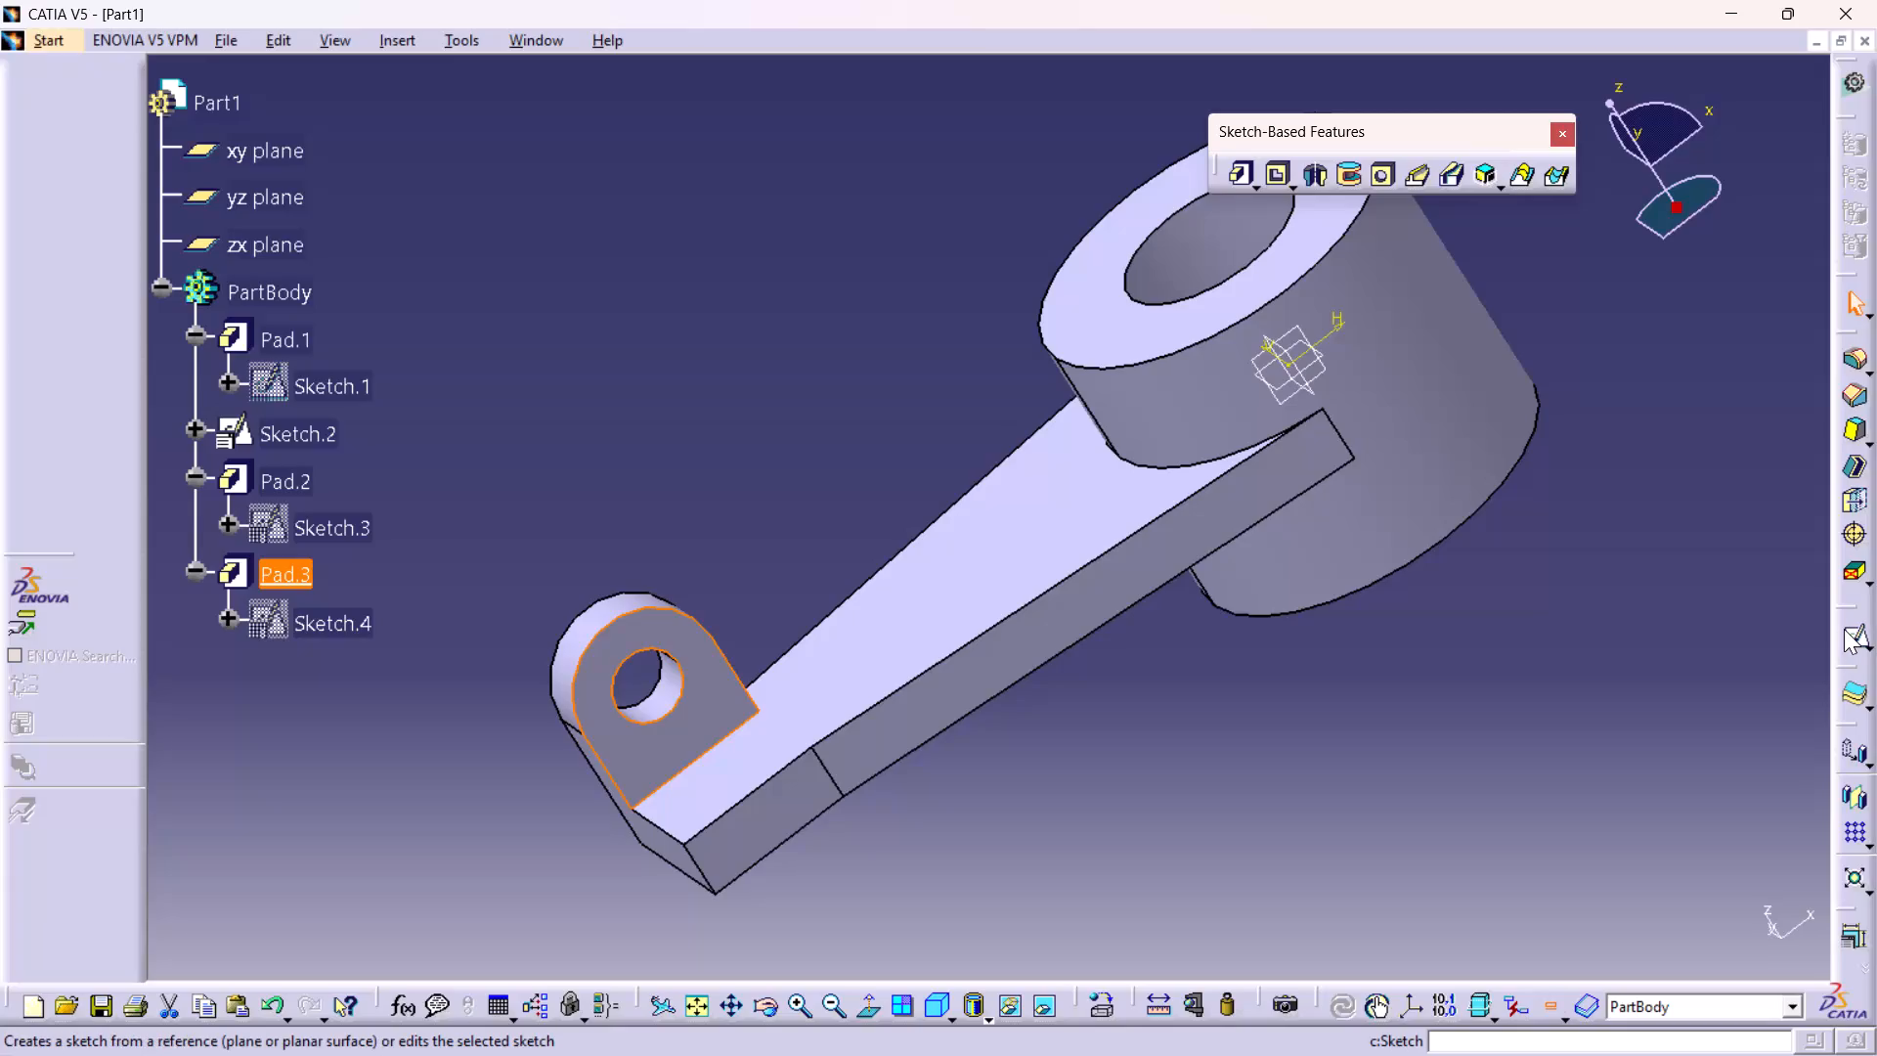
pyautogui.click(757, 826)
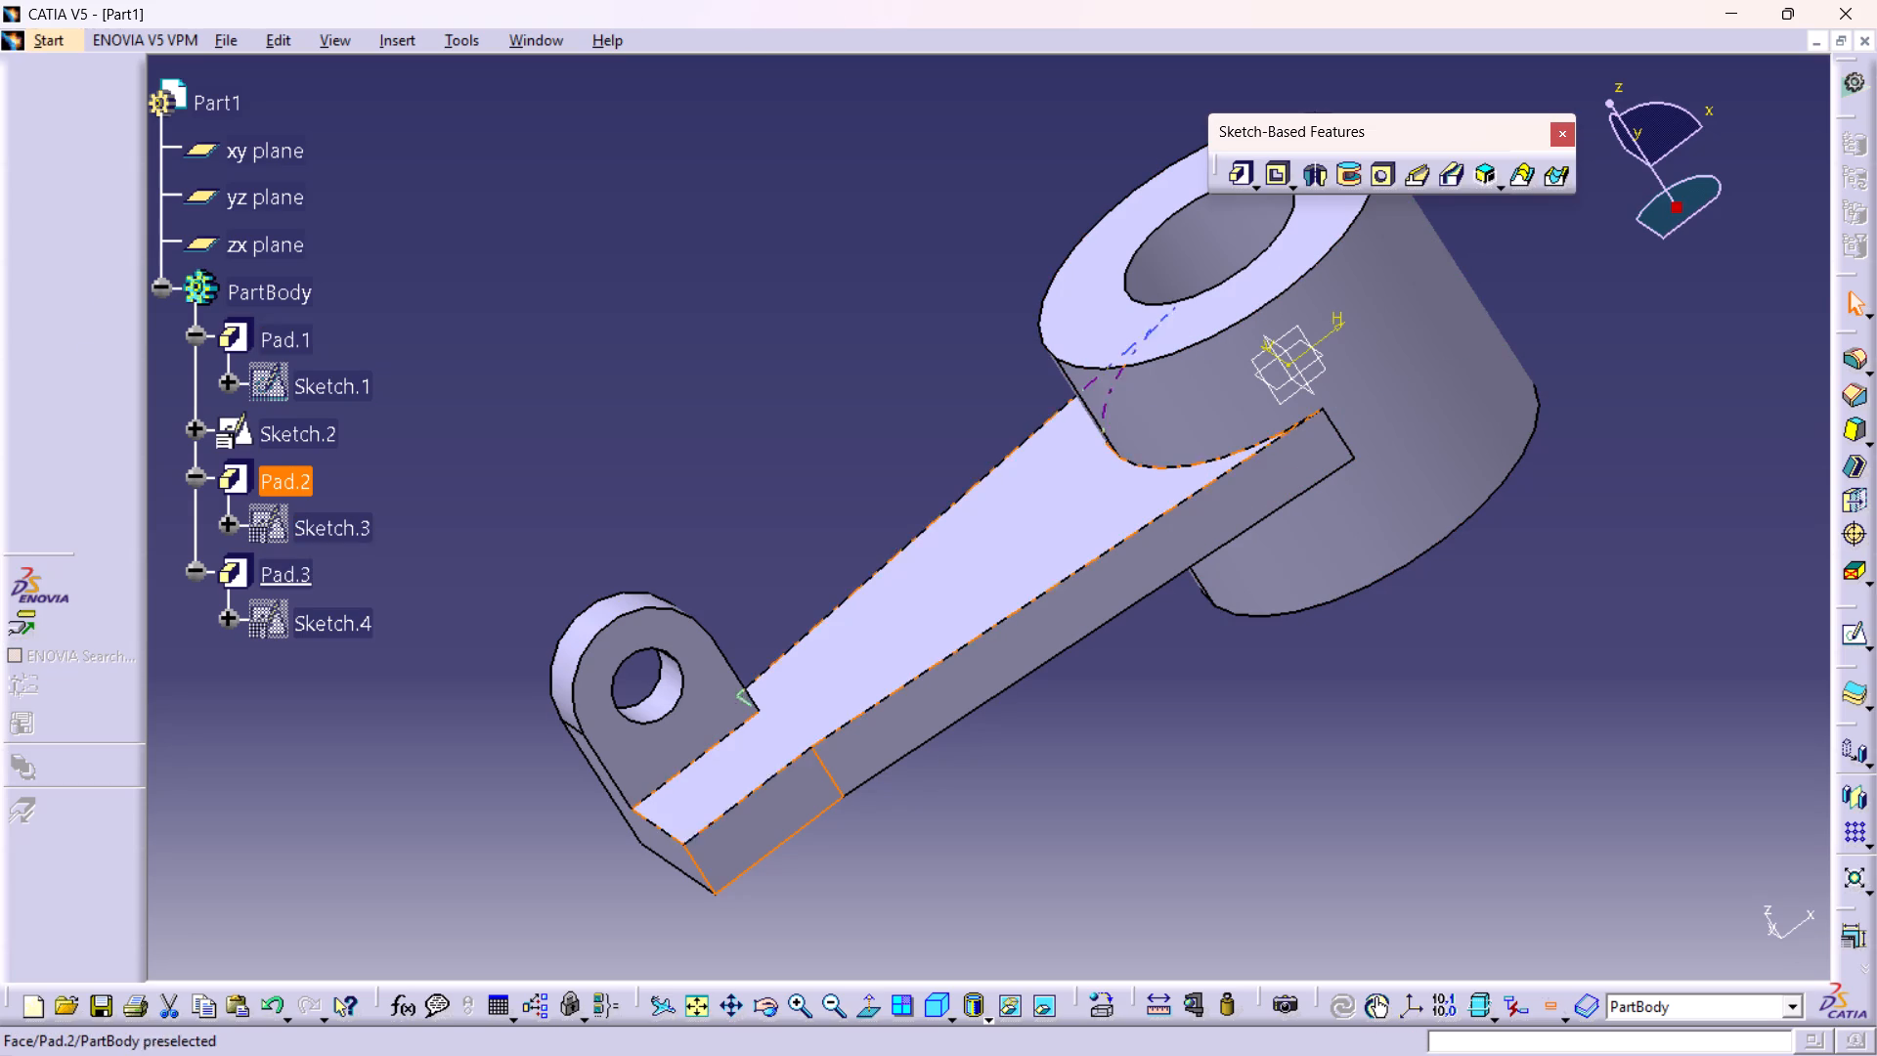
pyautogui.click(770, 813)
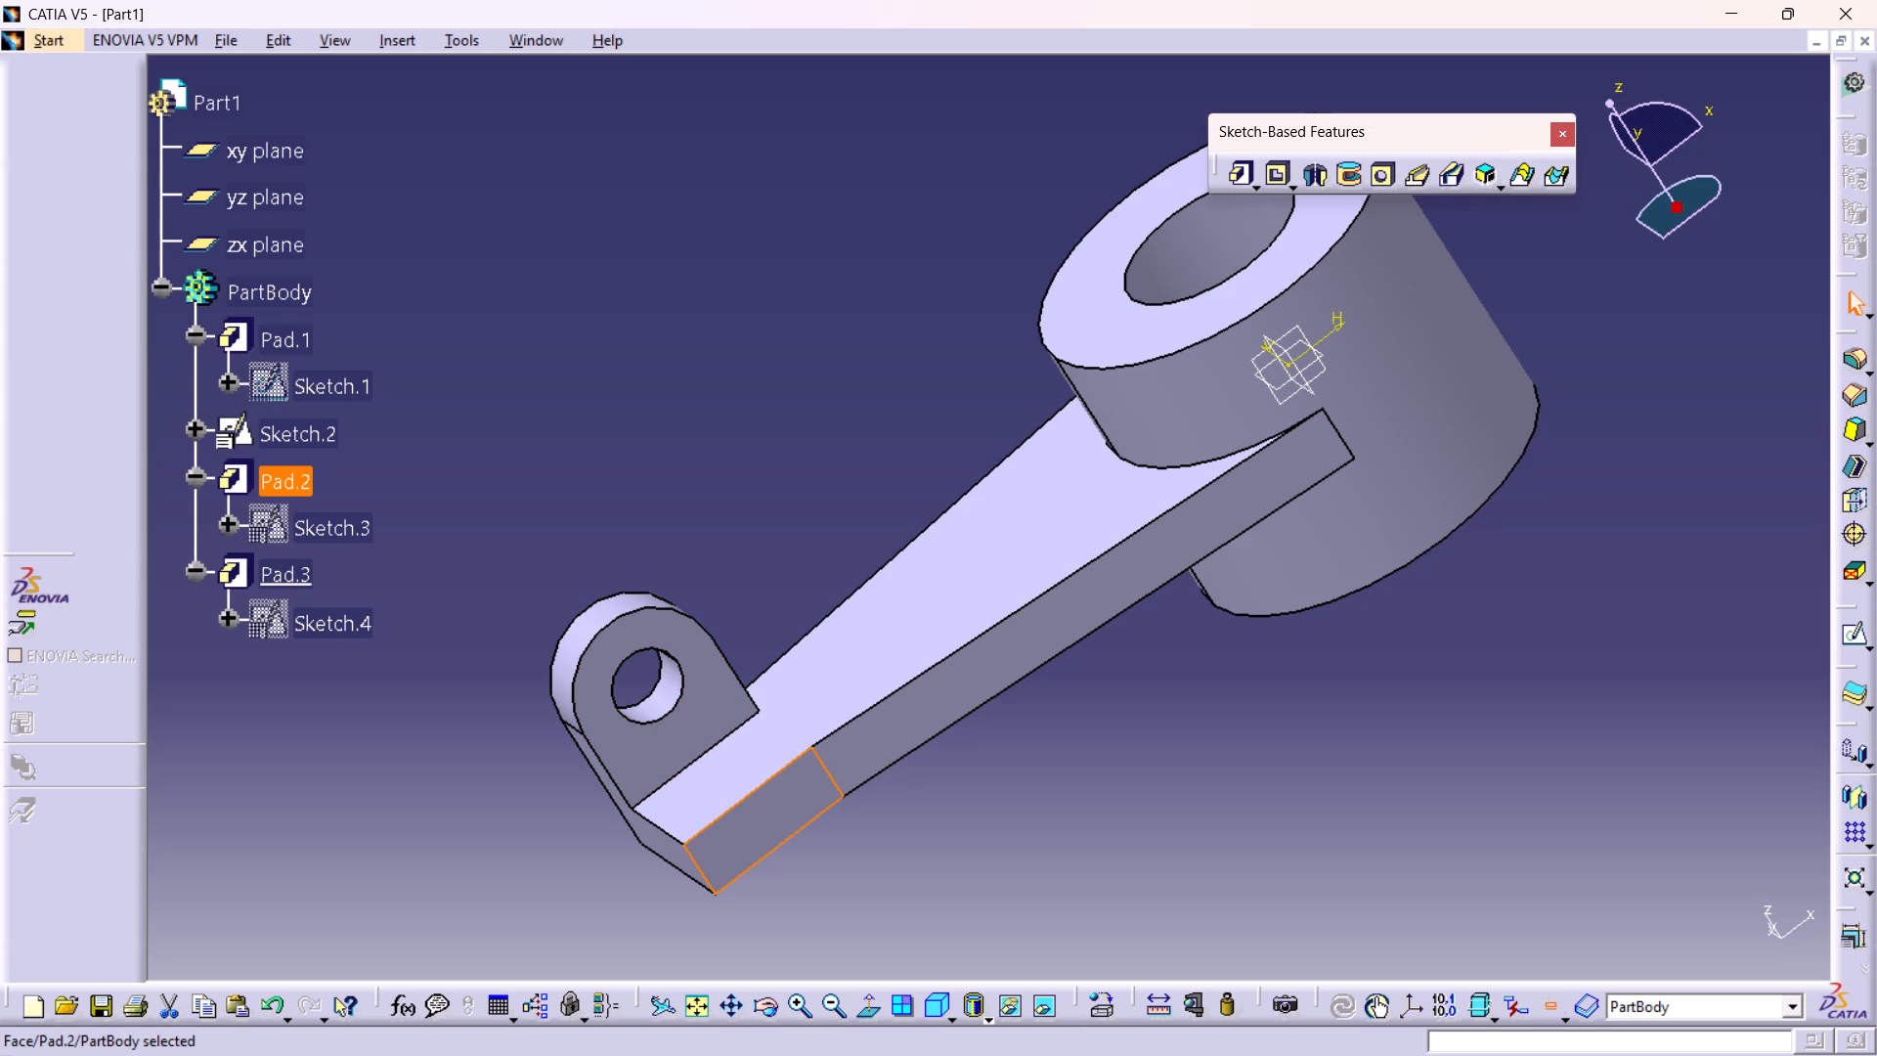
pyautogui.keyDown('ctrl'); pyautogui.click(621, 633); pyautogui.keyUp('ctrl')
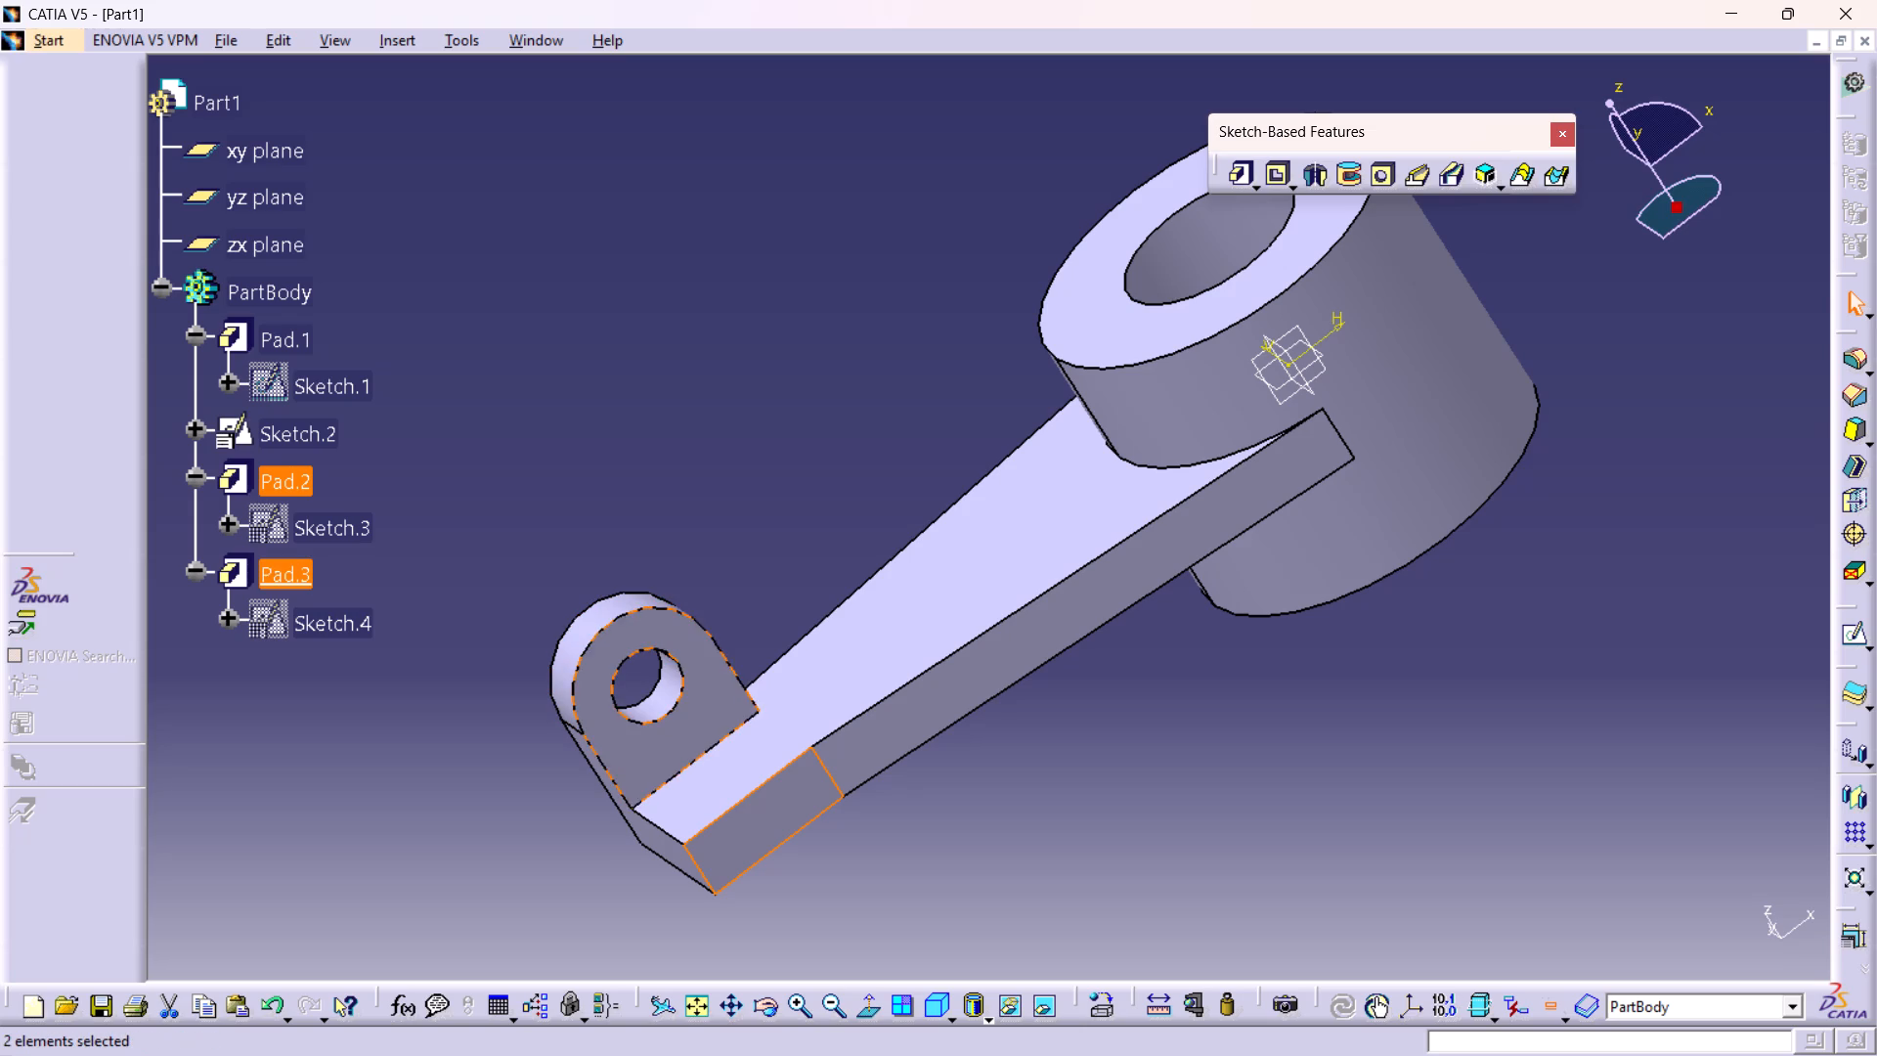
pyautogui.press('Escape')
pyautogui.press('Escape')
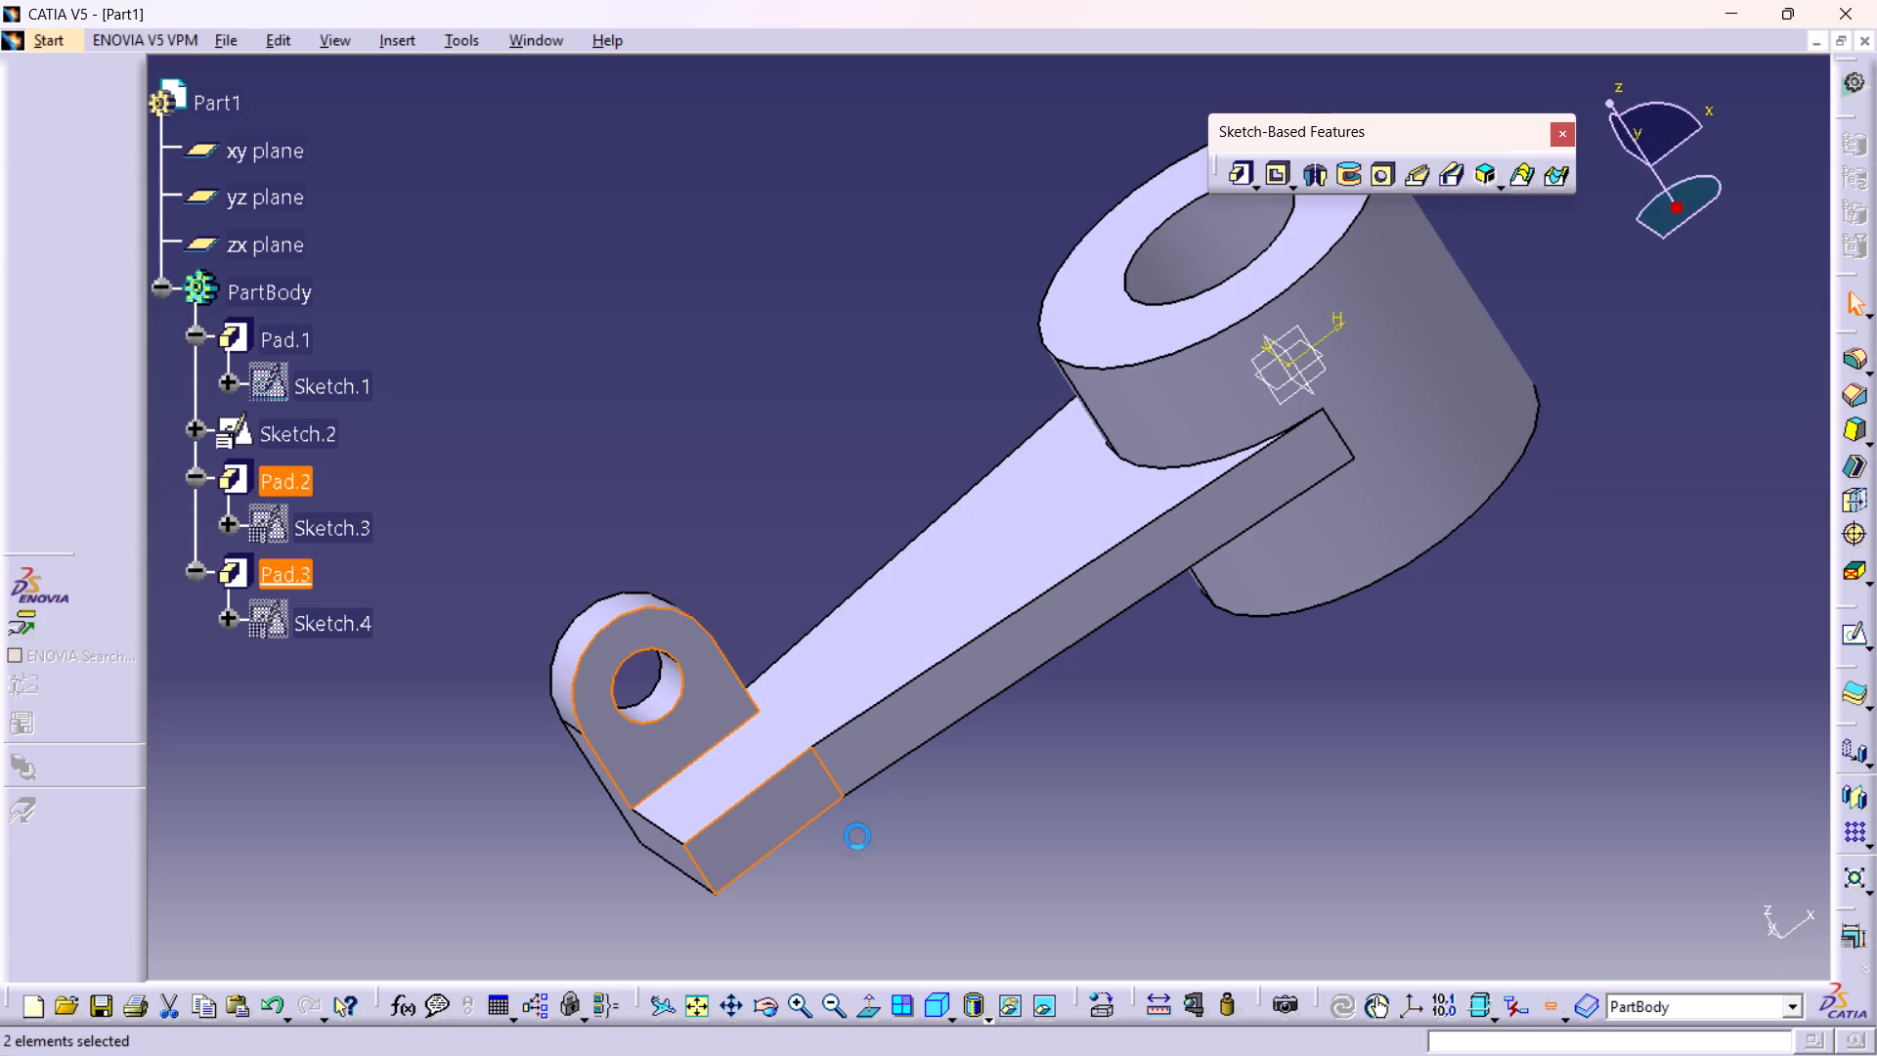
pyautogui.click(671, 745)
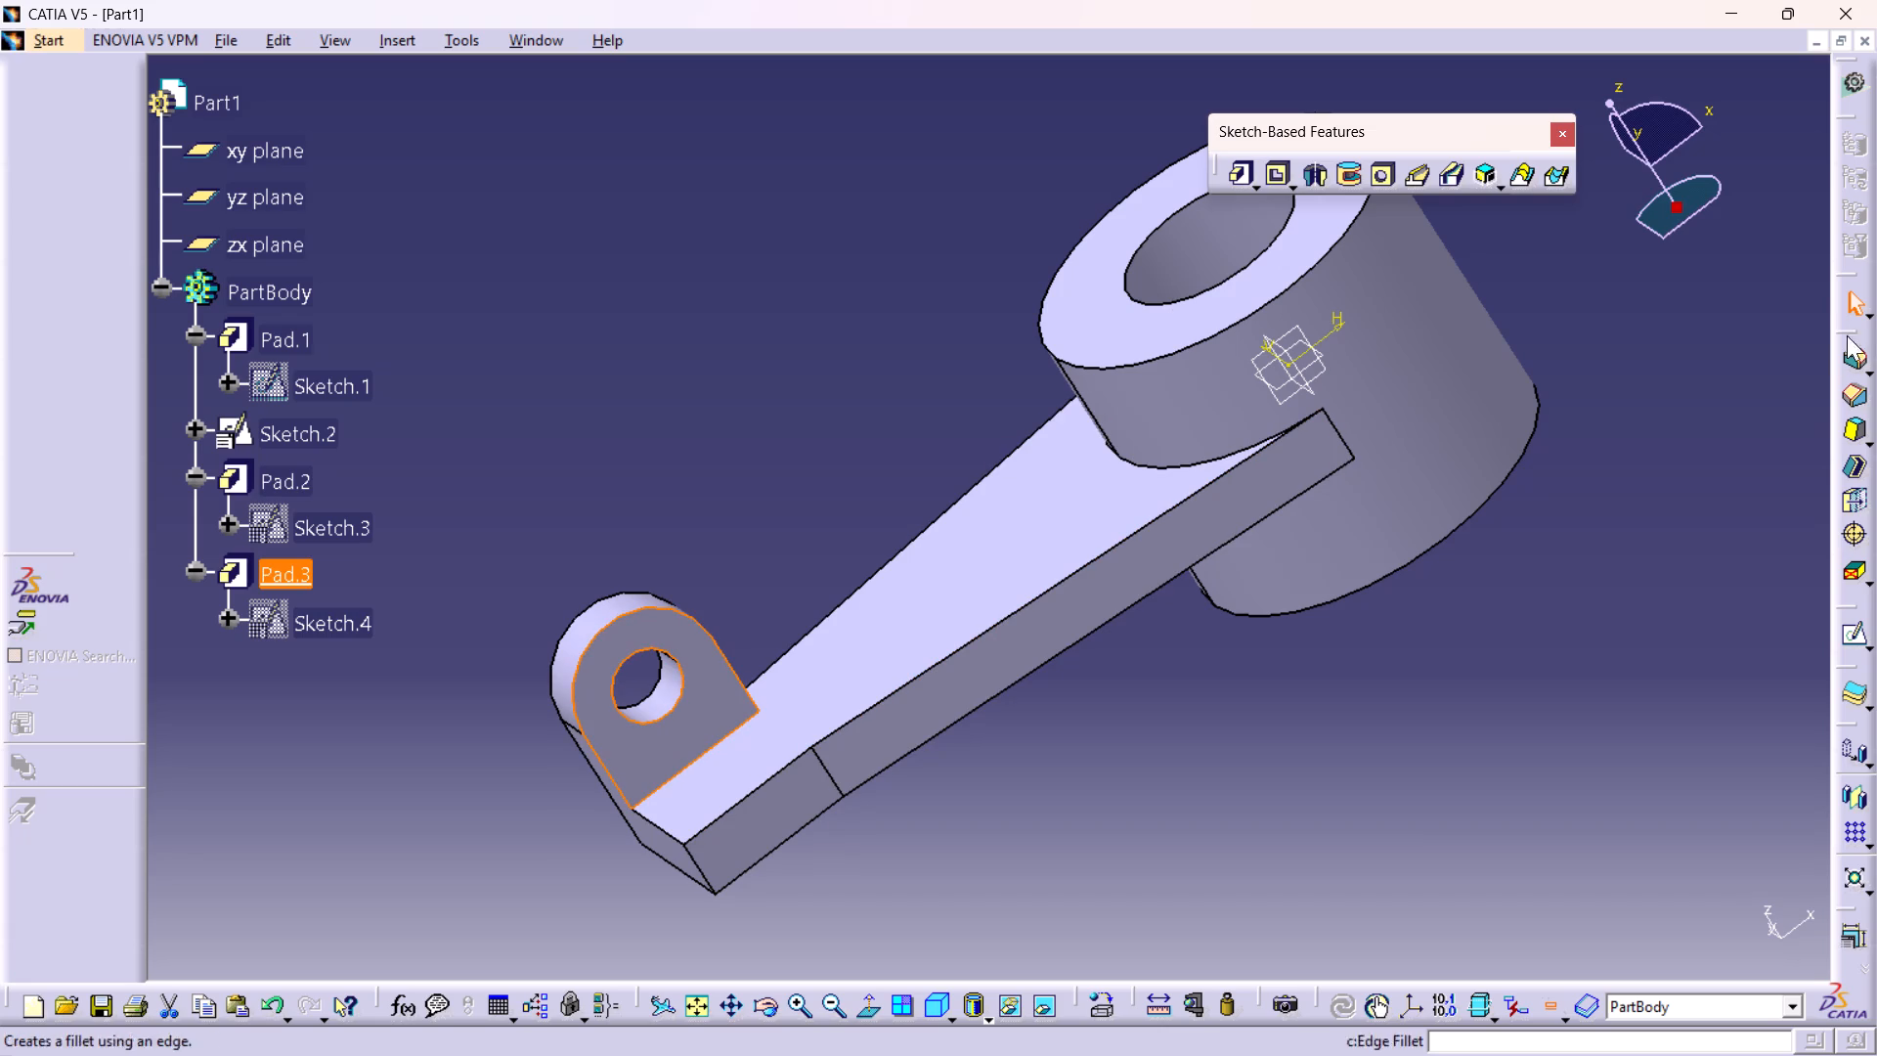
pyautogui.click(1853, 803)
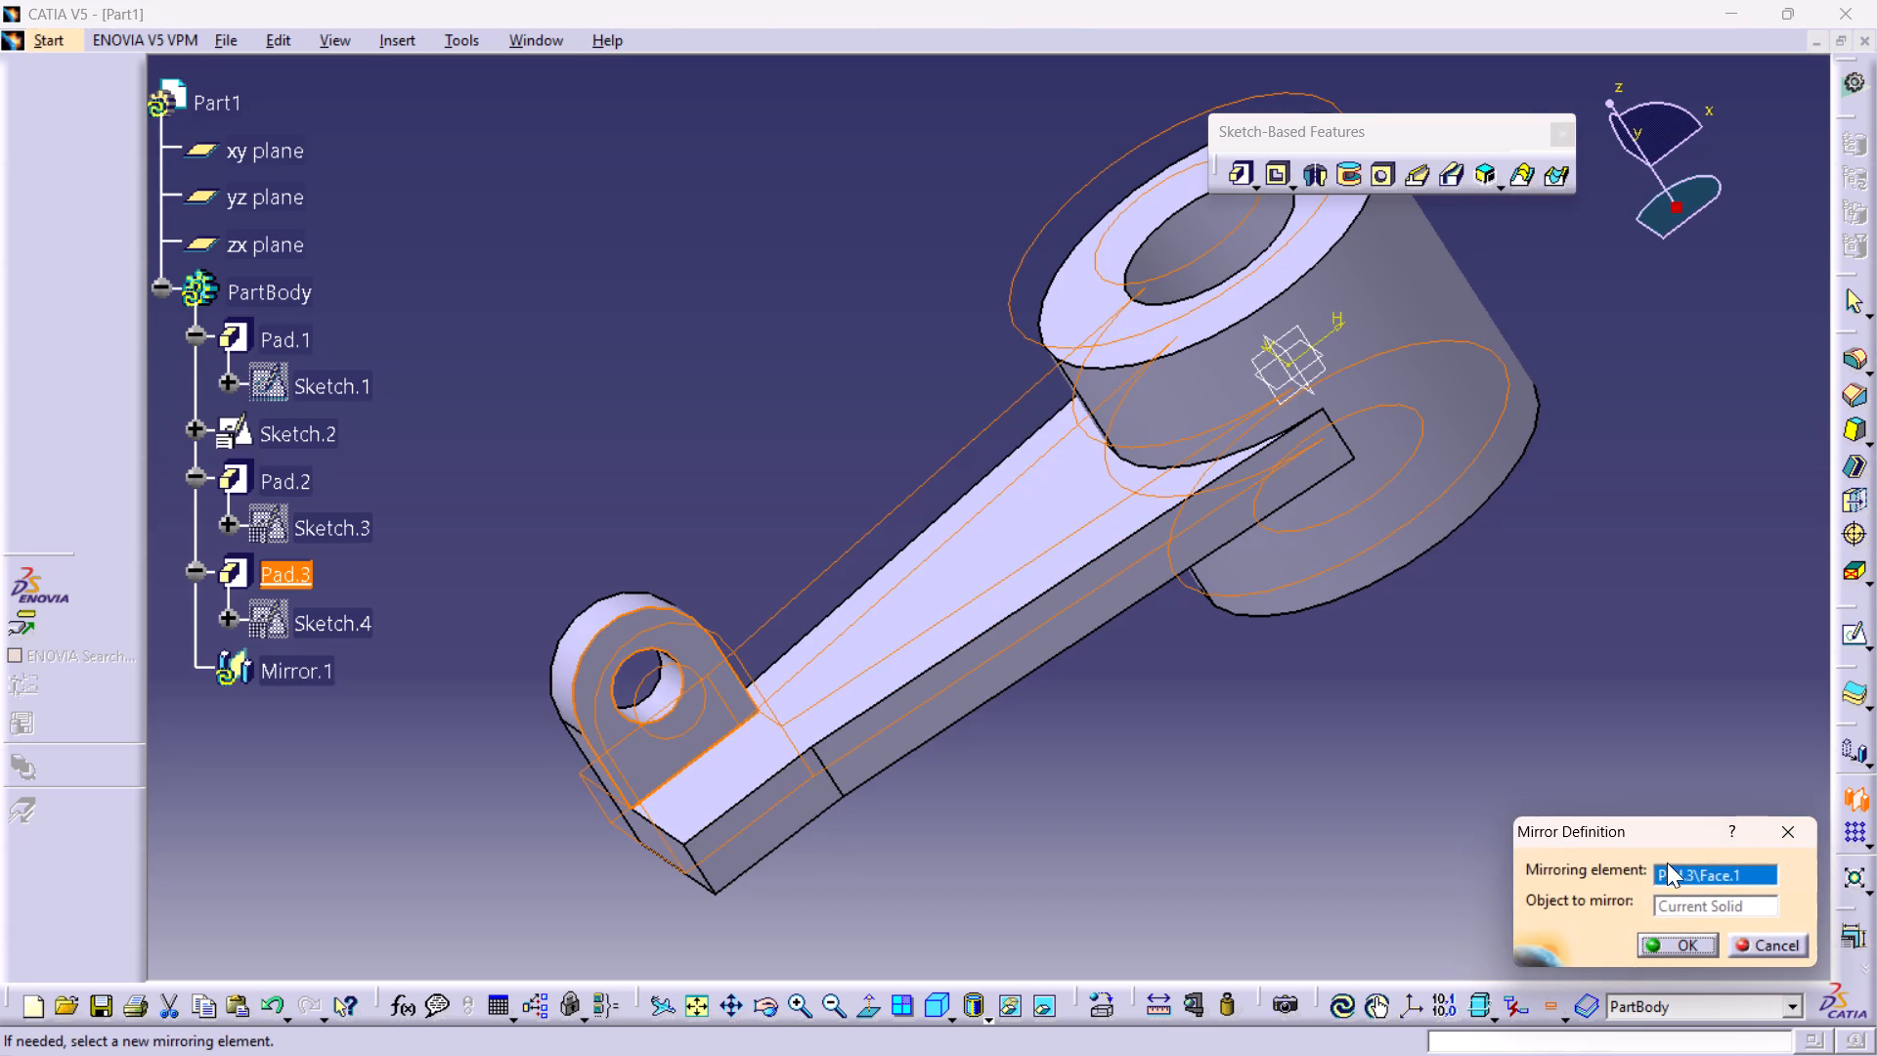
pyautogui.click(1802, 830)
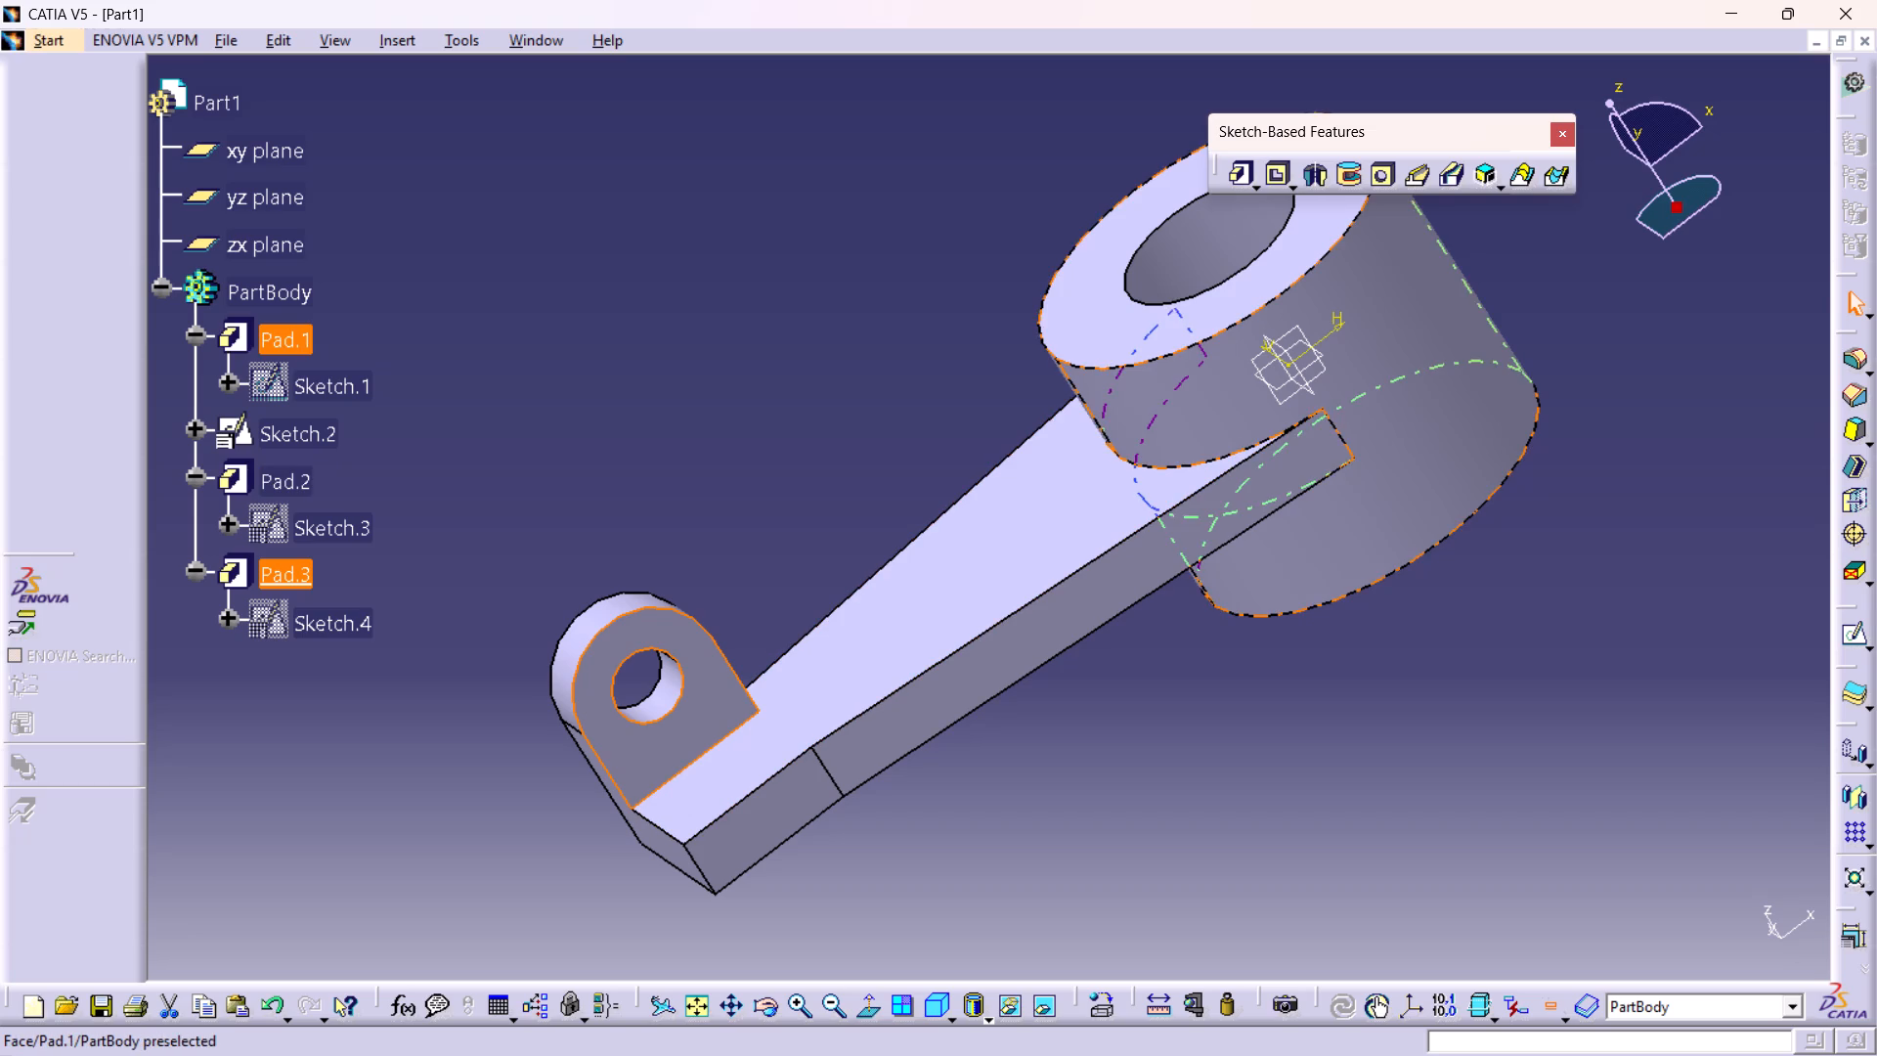
# Start a new sketch on the small flat side face at the arm's end, opposite the holed lug.
pyautogui.moveTo(1397, 354); pyautogui.dragTo(1320, 346, button='middle')
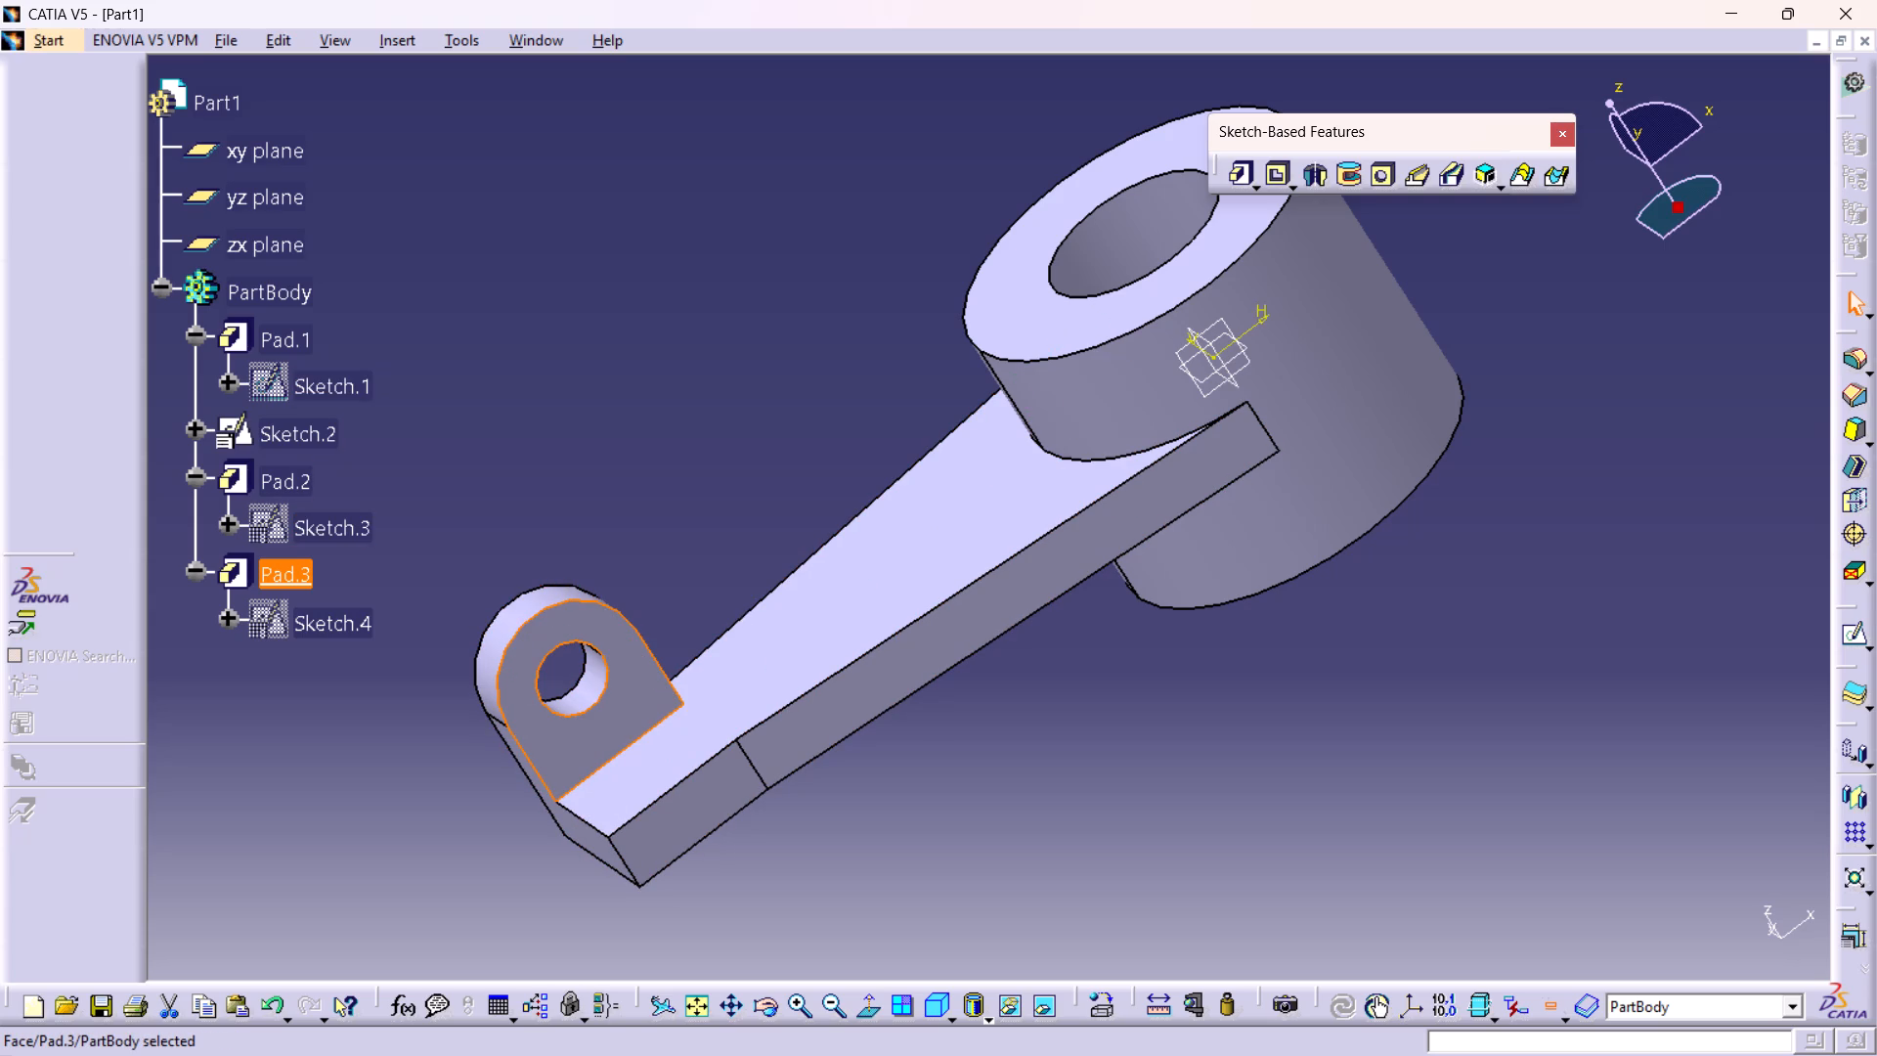
pyautogui.moveTo(1525, 480); pyautogui.dragTo(1446, 531, button='middle')
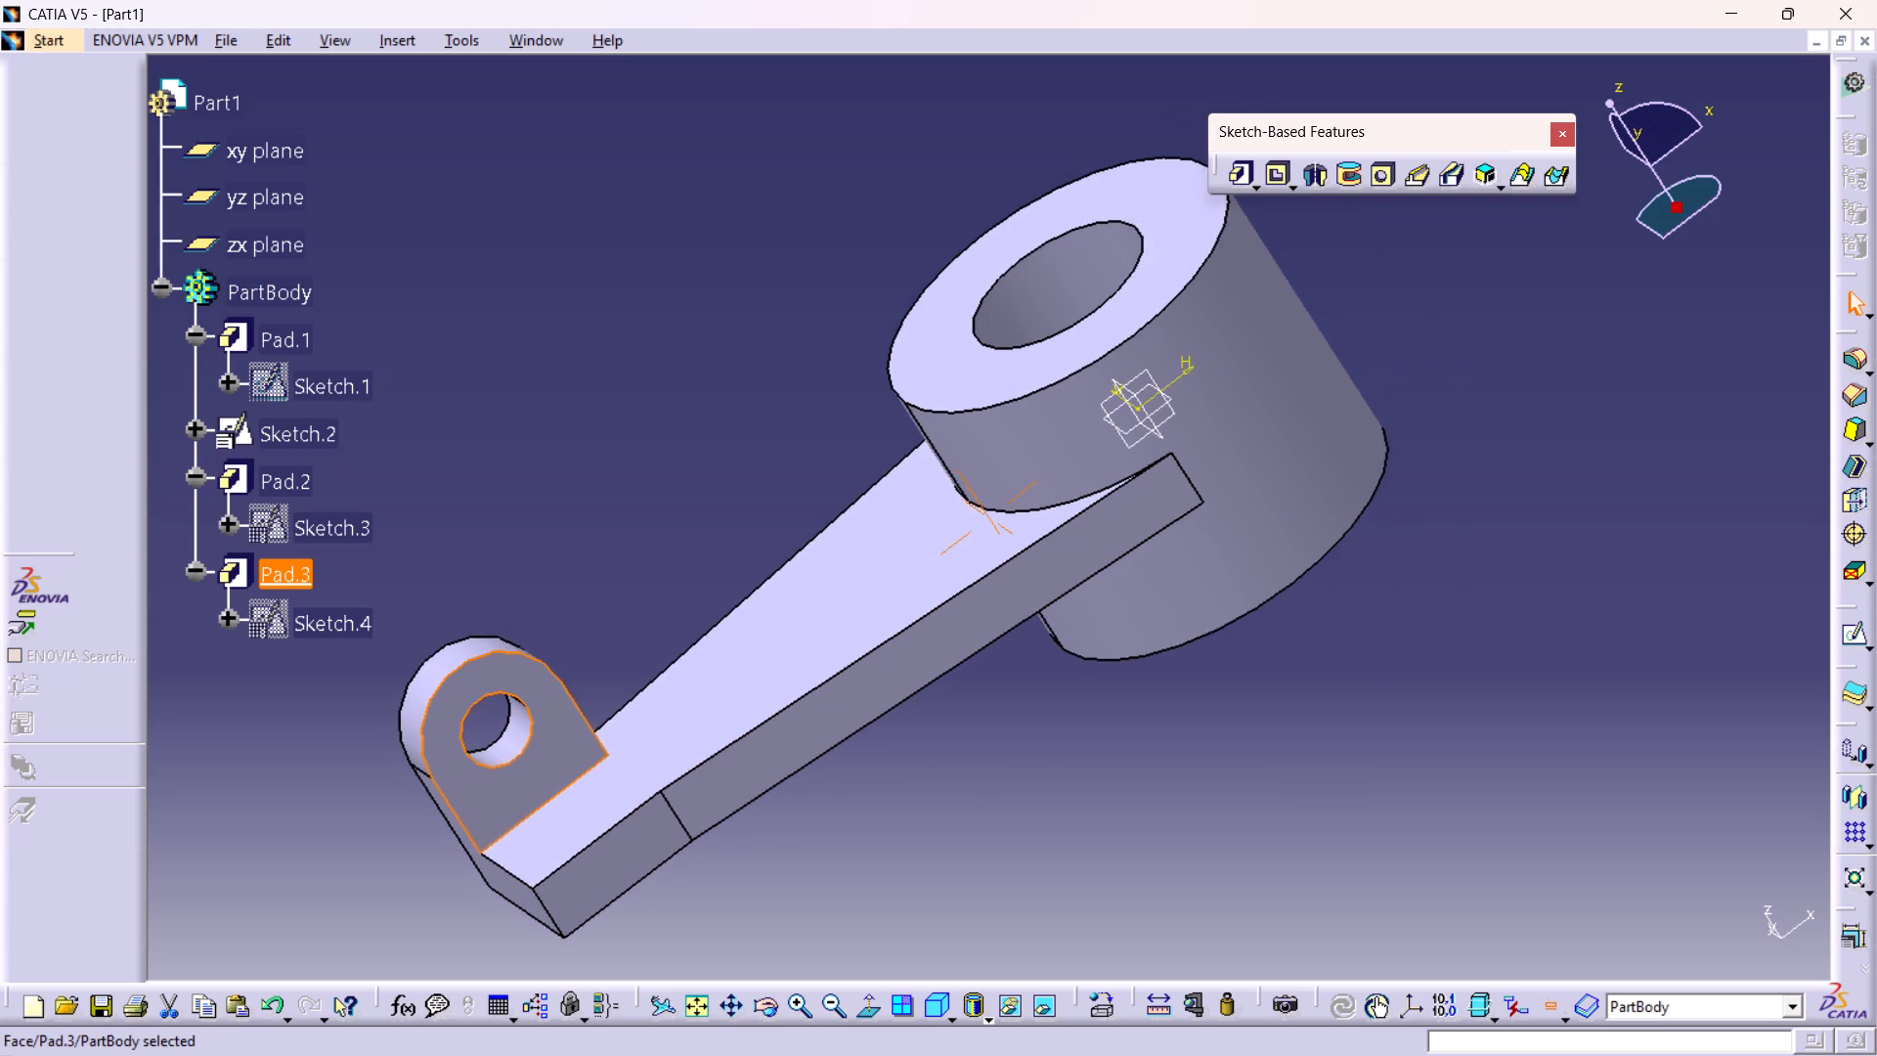
pyautogui.moveTo(1446, 531); pyautogui.dragTo(1447, 497, button='middle')
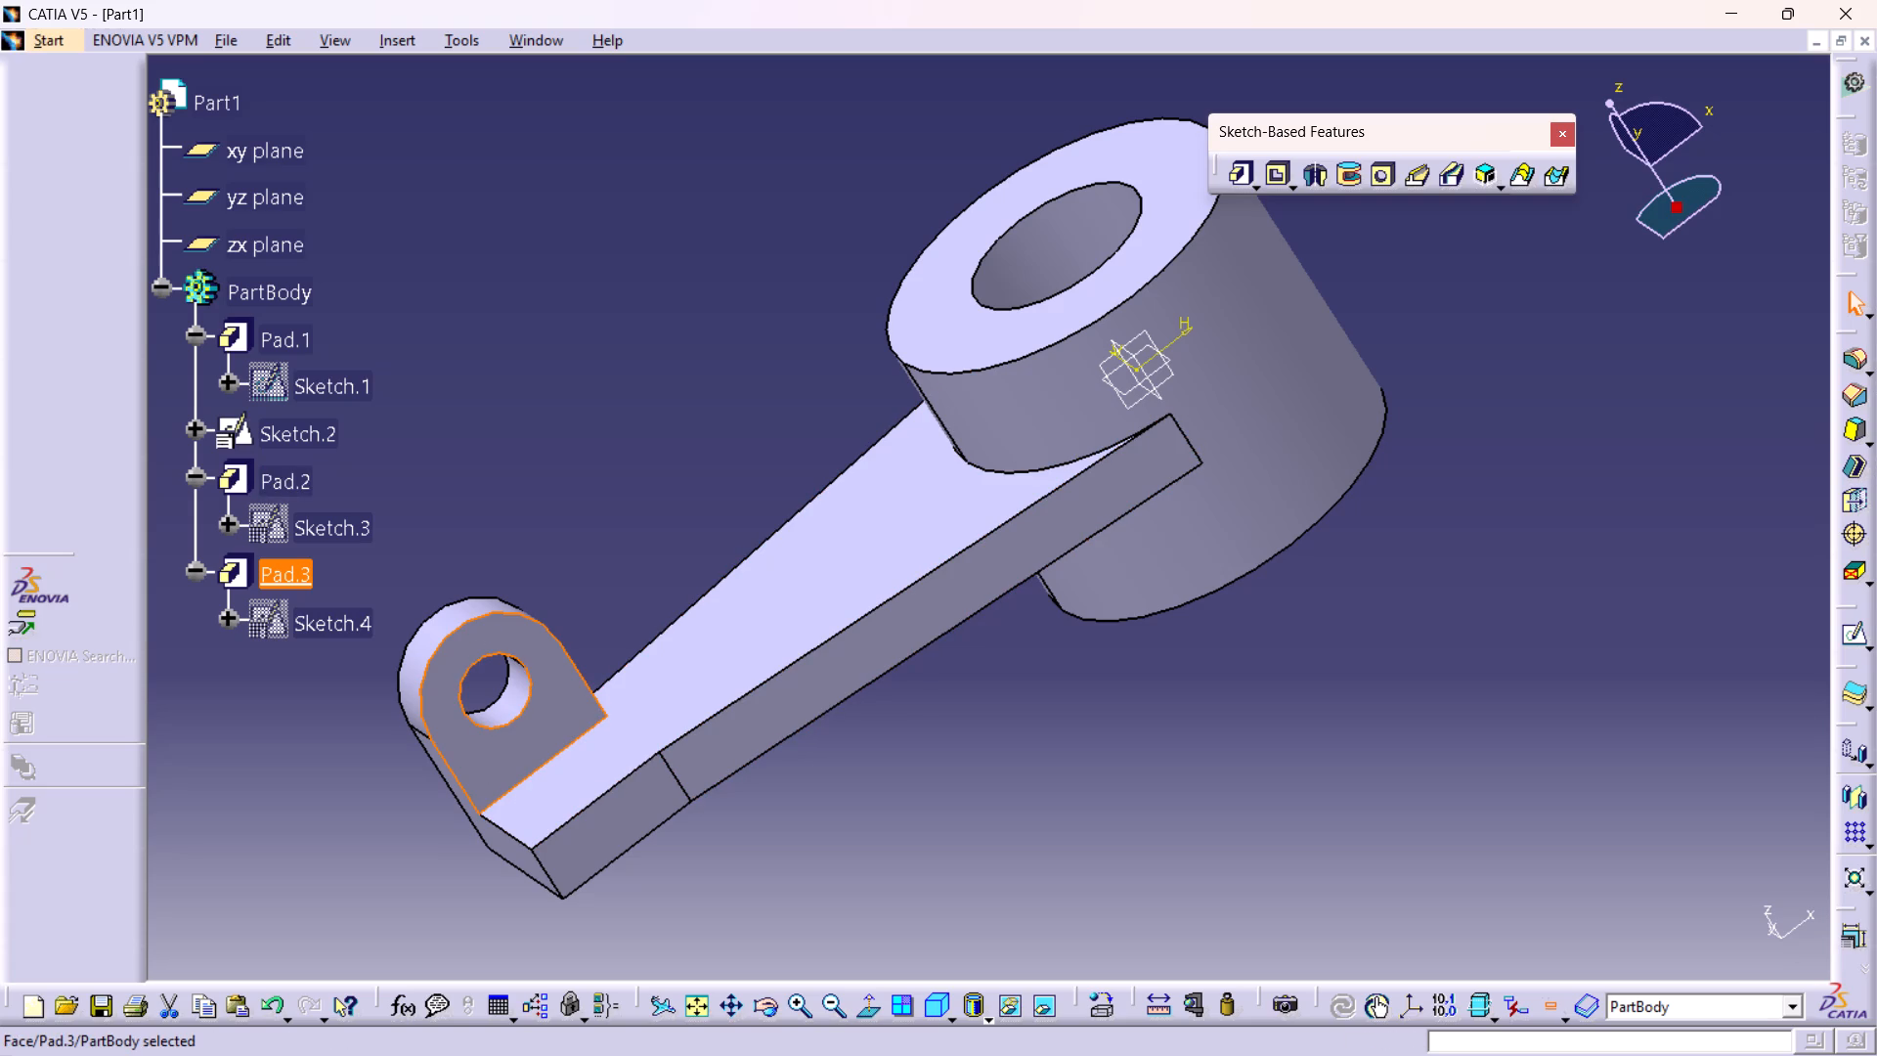
pyautogui.click(636, 795)
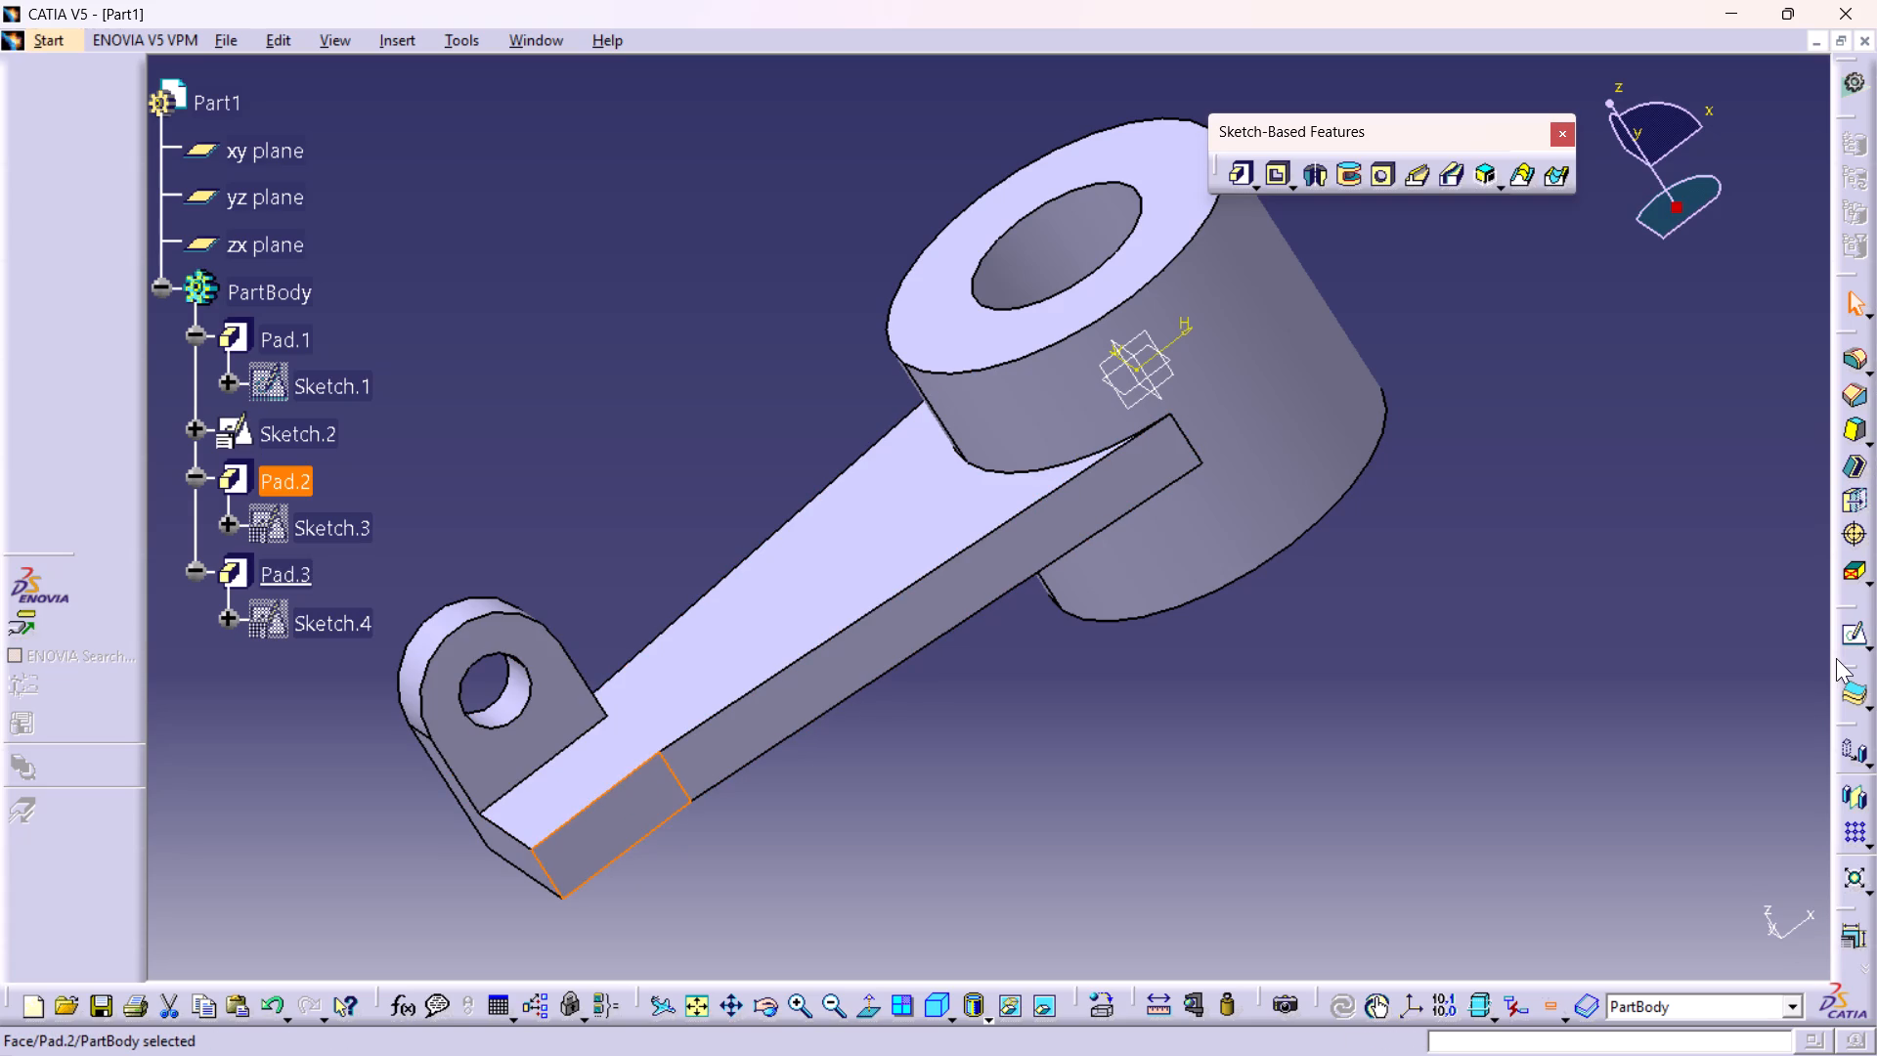
pyautogui.doubleClick(1853, 624)
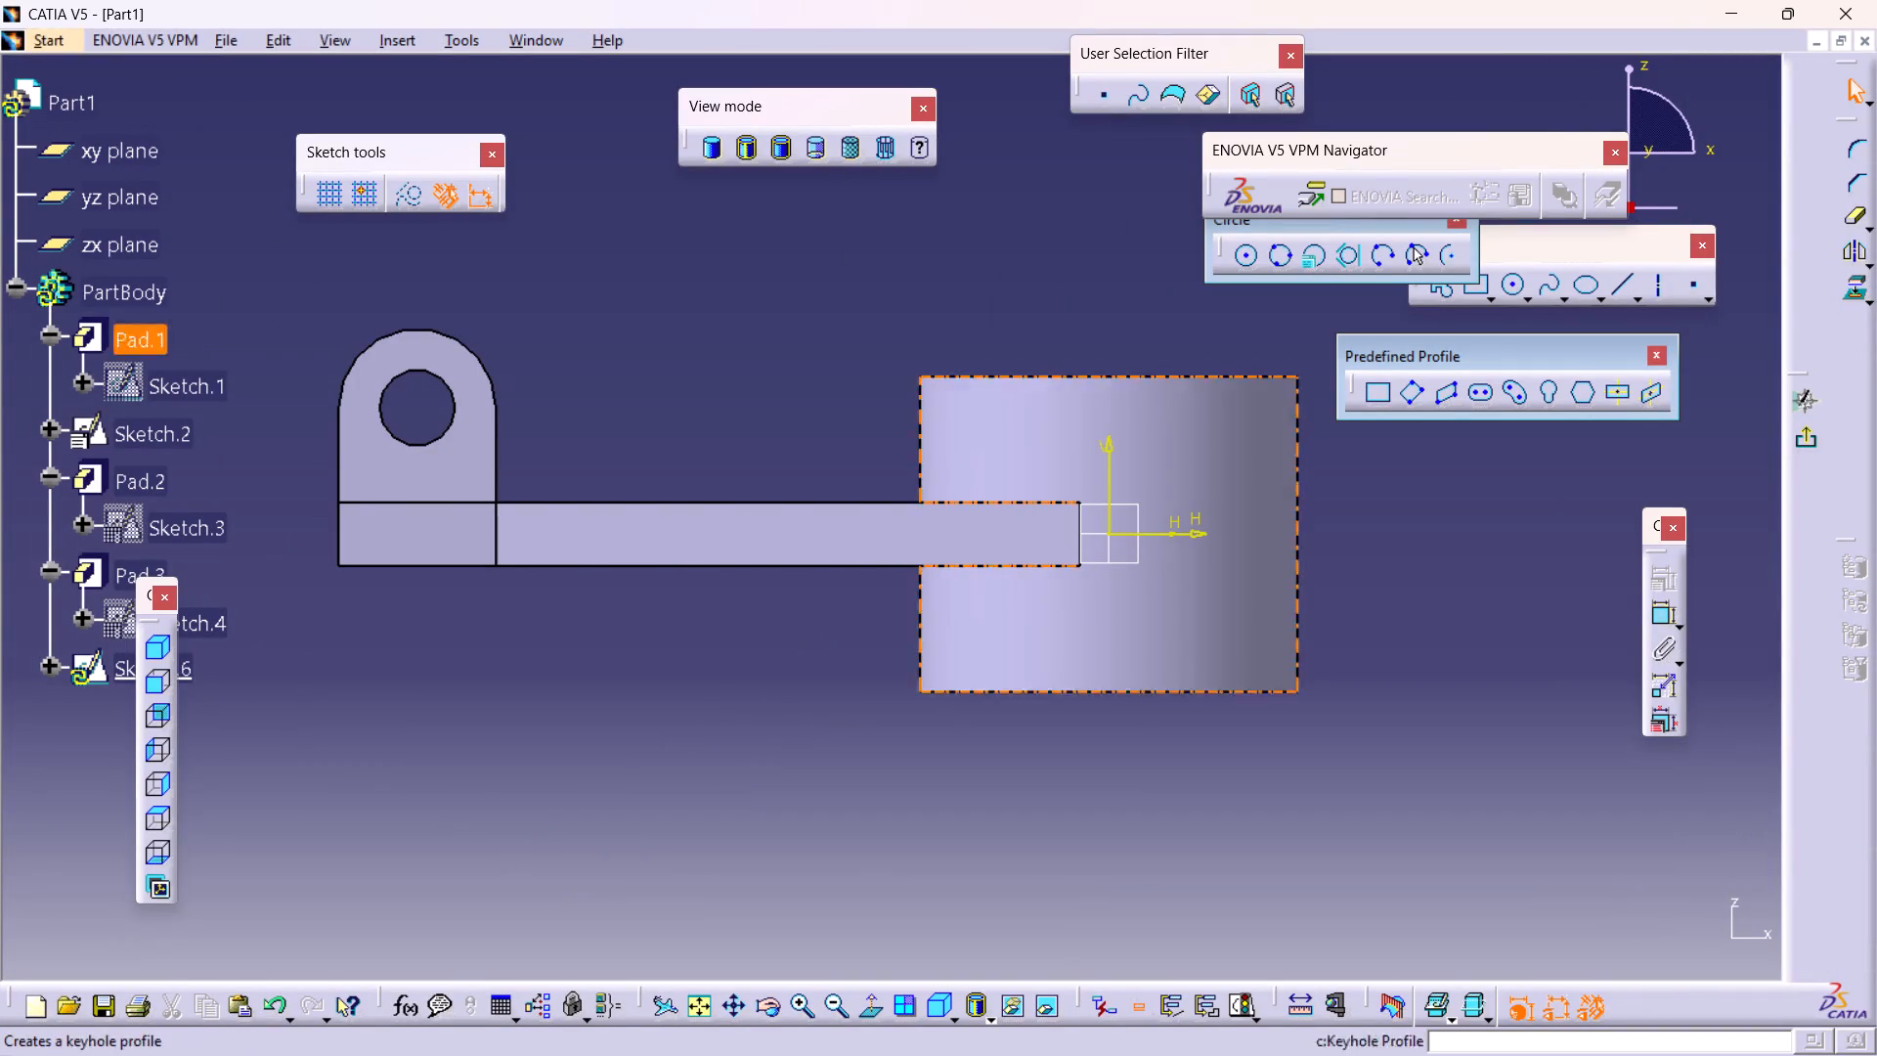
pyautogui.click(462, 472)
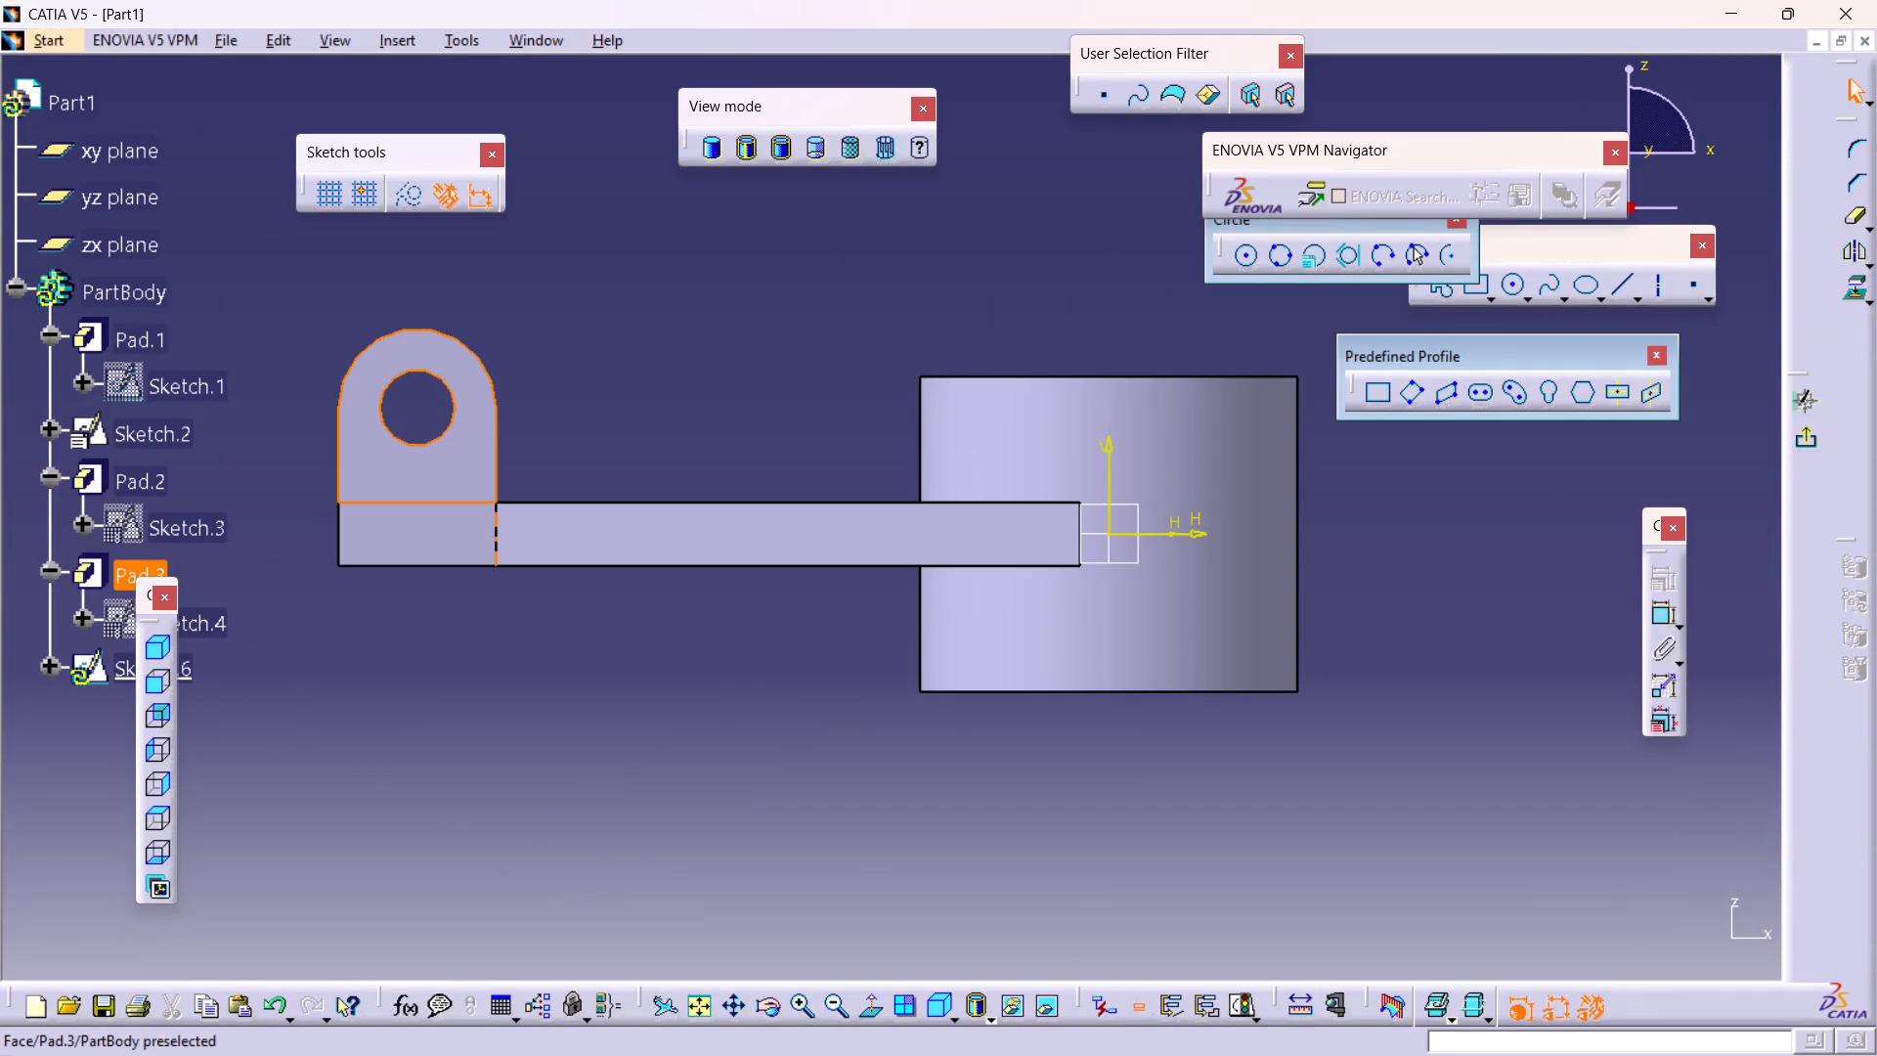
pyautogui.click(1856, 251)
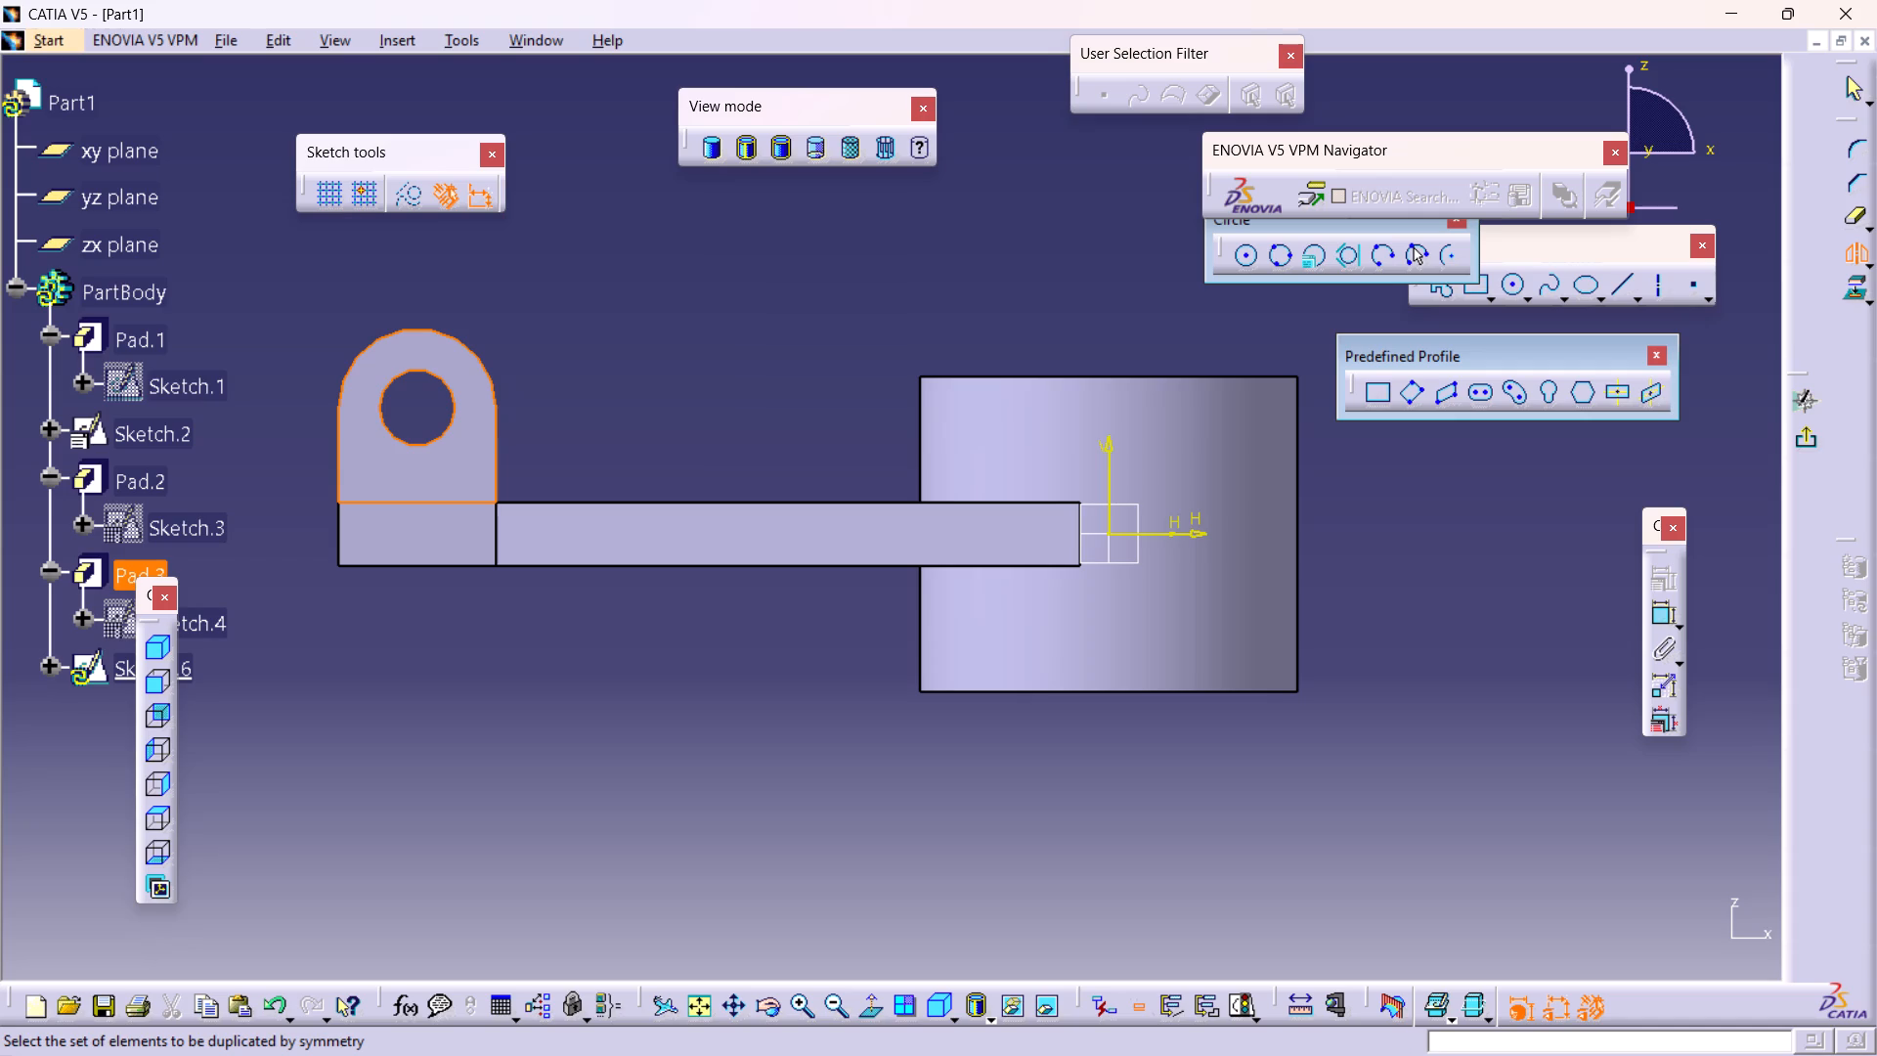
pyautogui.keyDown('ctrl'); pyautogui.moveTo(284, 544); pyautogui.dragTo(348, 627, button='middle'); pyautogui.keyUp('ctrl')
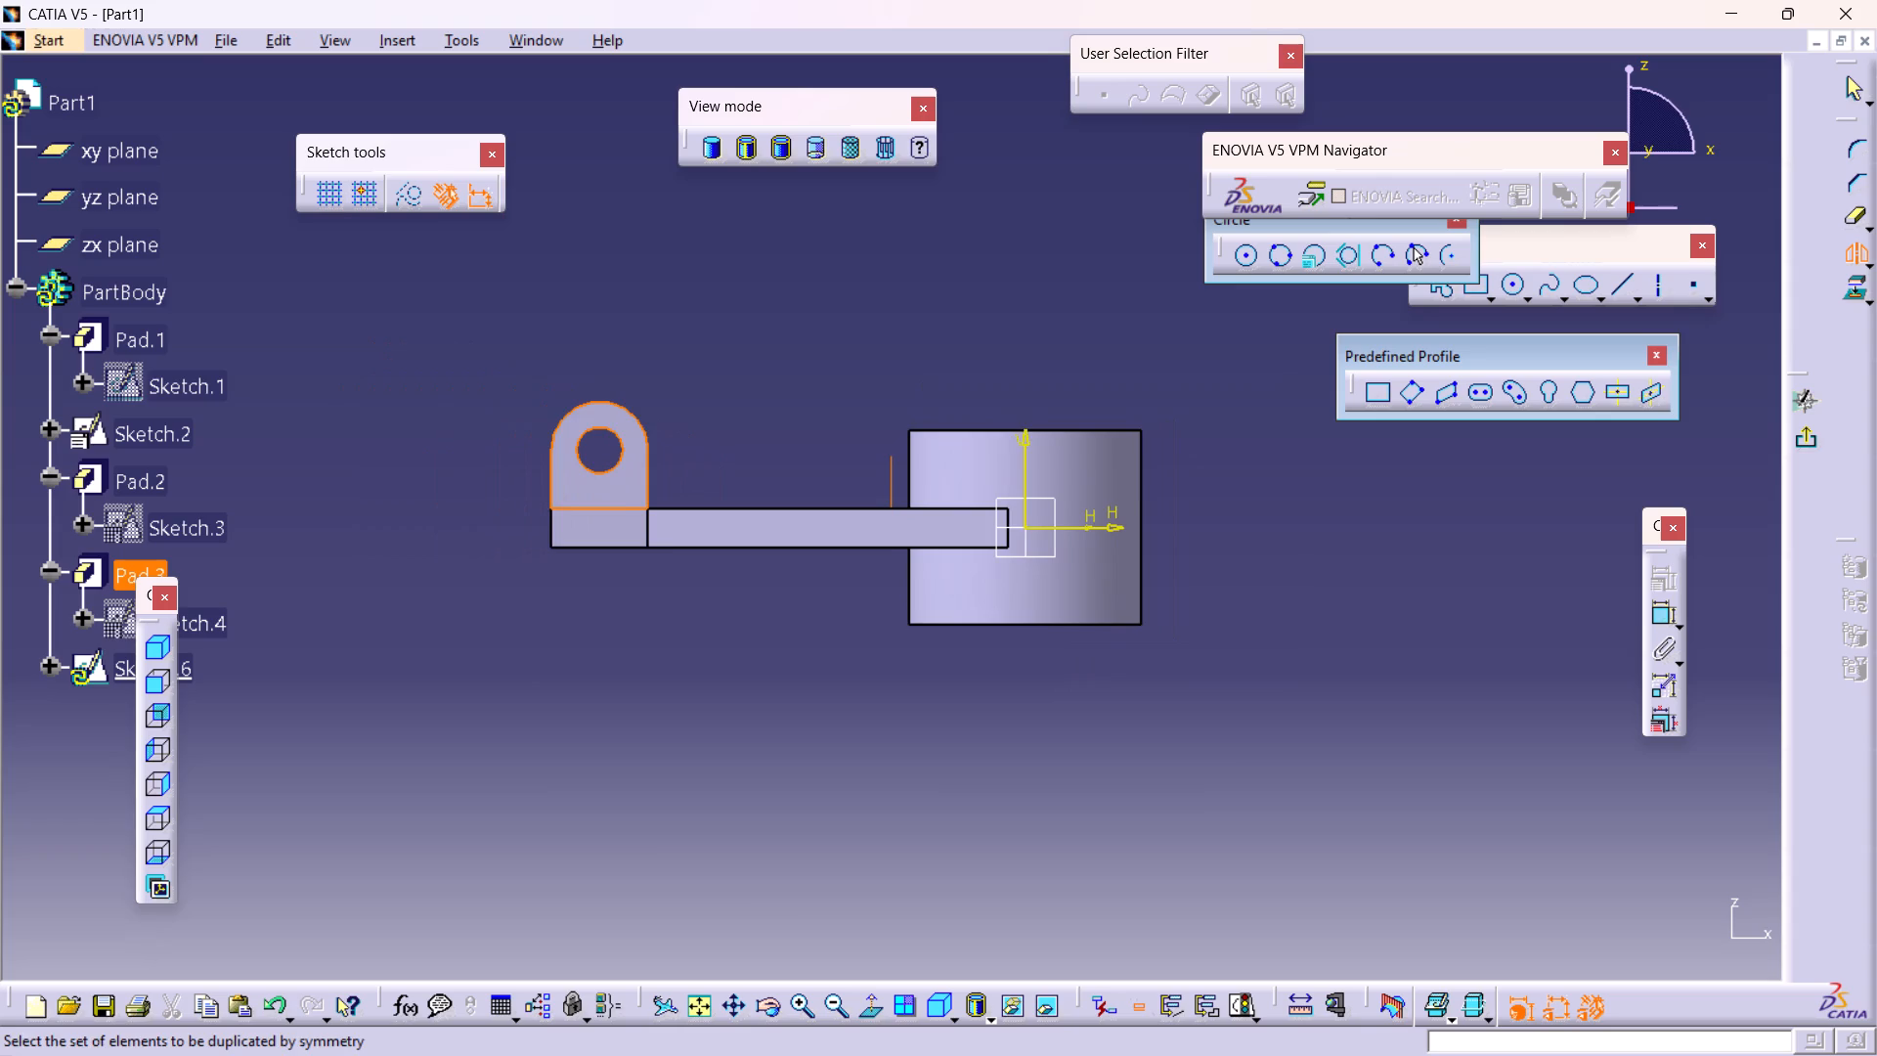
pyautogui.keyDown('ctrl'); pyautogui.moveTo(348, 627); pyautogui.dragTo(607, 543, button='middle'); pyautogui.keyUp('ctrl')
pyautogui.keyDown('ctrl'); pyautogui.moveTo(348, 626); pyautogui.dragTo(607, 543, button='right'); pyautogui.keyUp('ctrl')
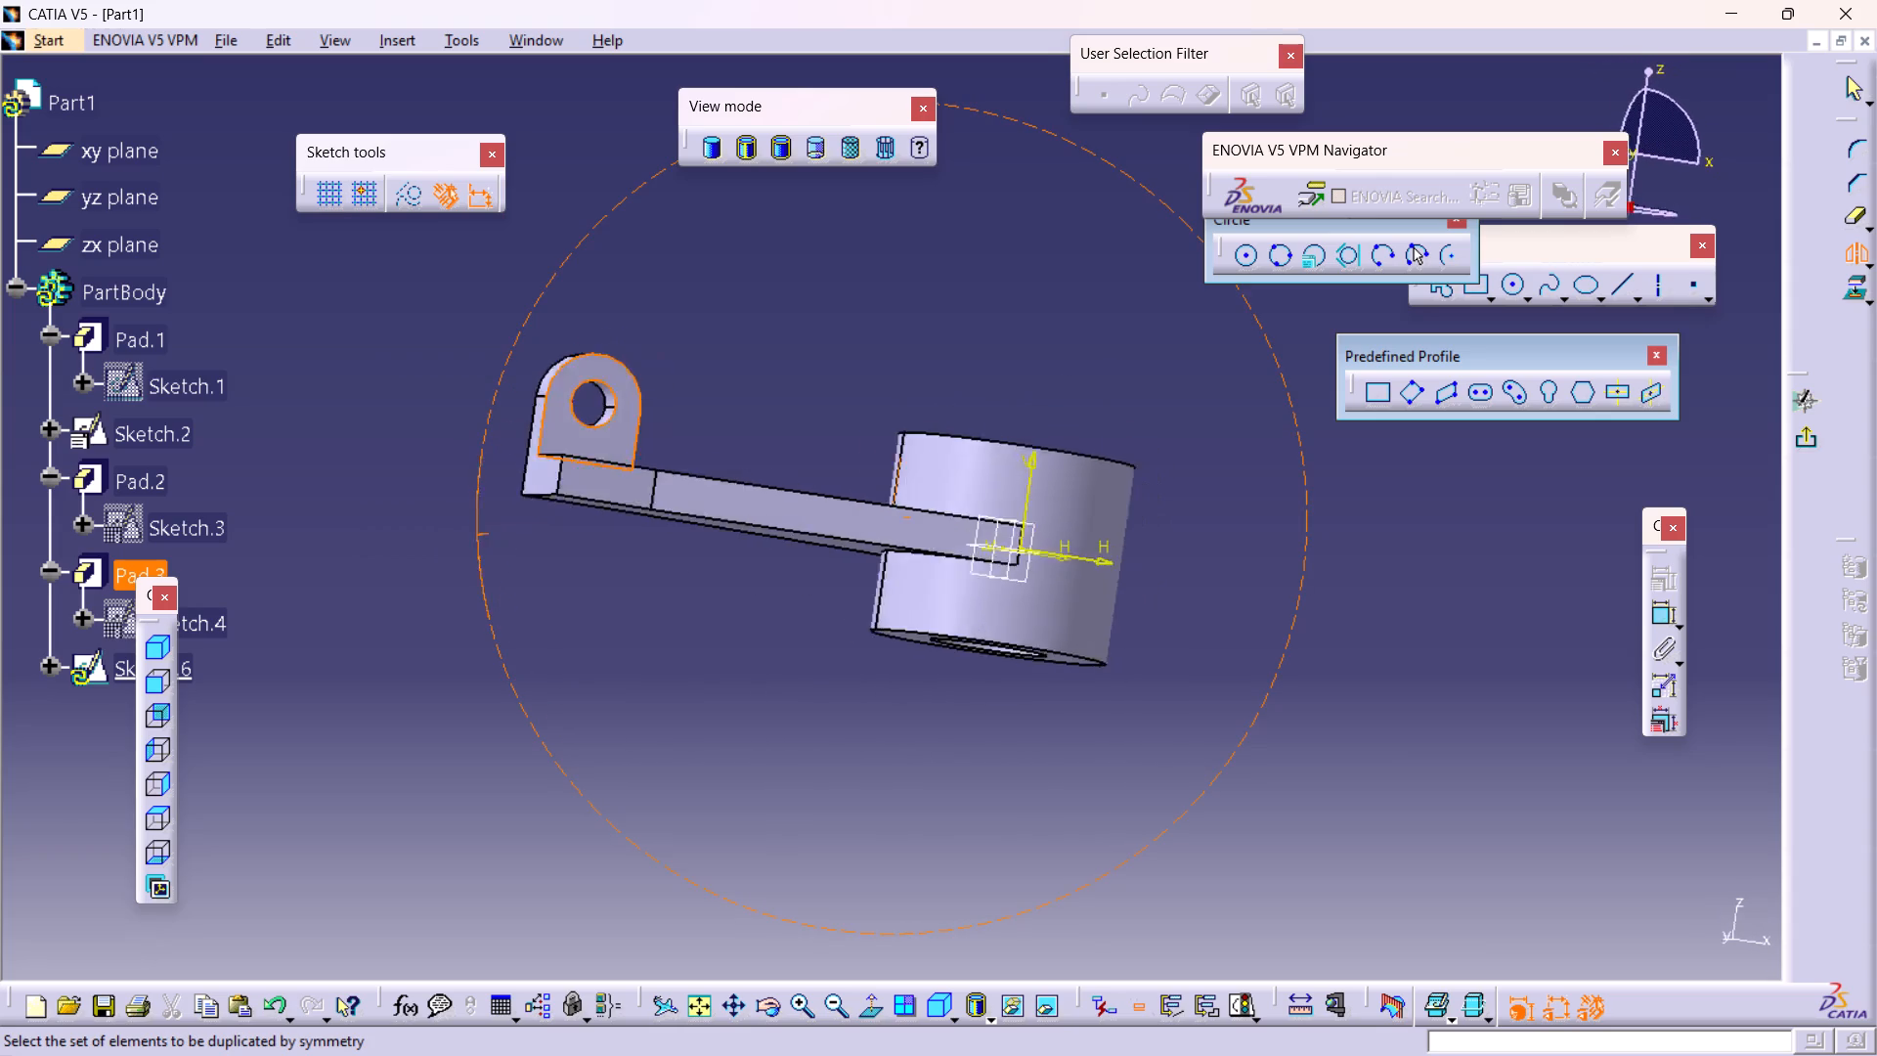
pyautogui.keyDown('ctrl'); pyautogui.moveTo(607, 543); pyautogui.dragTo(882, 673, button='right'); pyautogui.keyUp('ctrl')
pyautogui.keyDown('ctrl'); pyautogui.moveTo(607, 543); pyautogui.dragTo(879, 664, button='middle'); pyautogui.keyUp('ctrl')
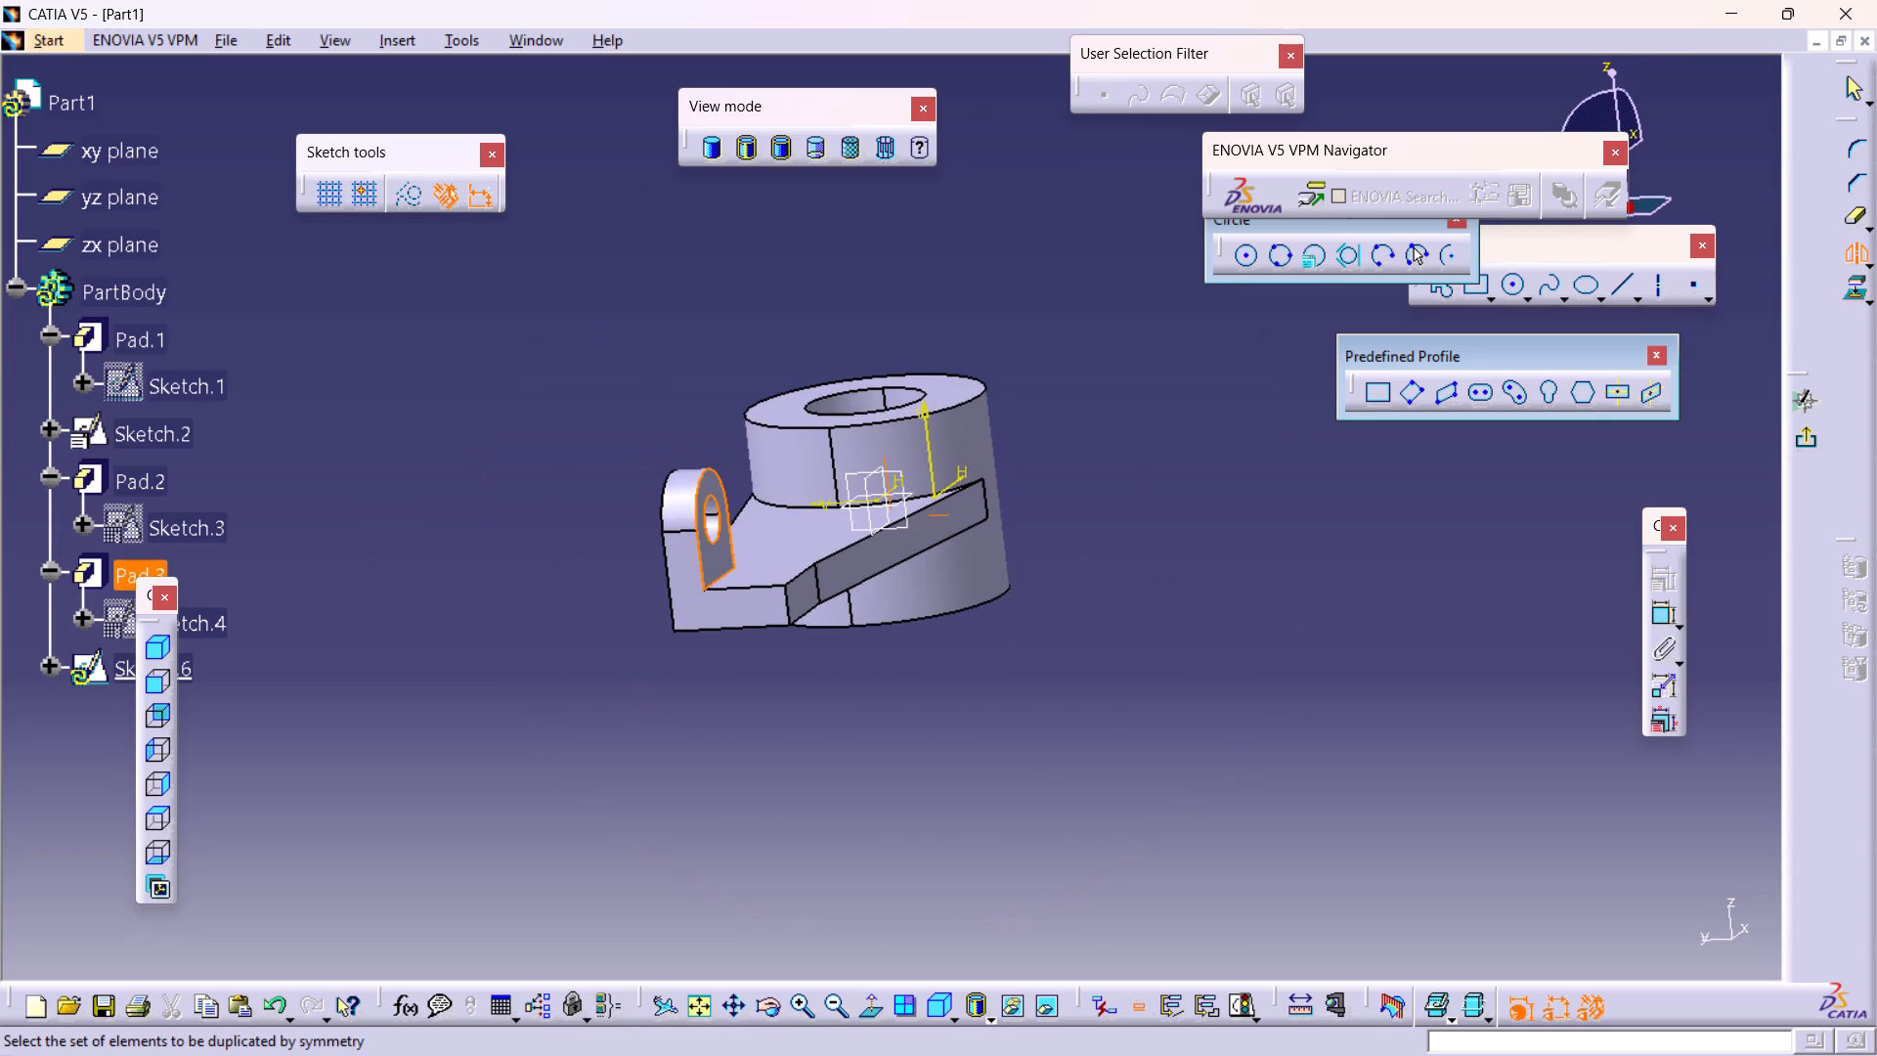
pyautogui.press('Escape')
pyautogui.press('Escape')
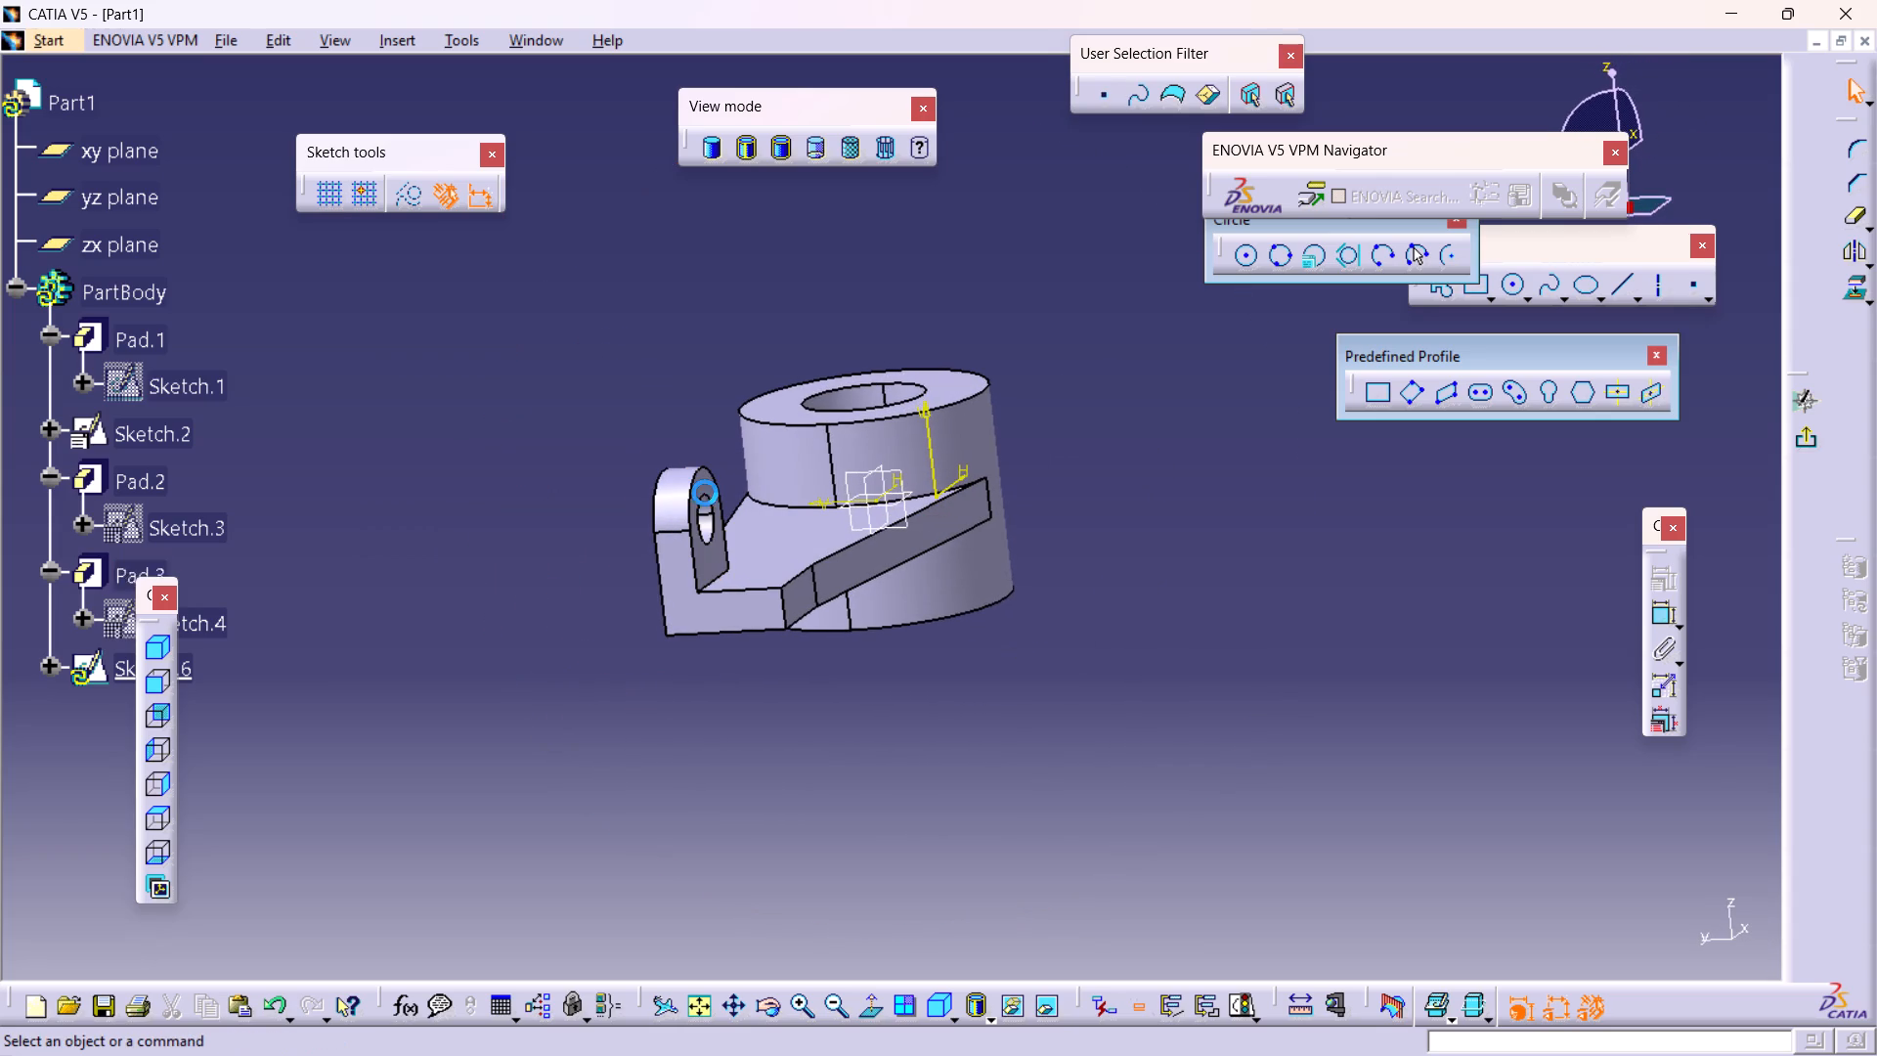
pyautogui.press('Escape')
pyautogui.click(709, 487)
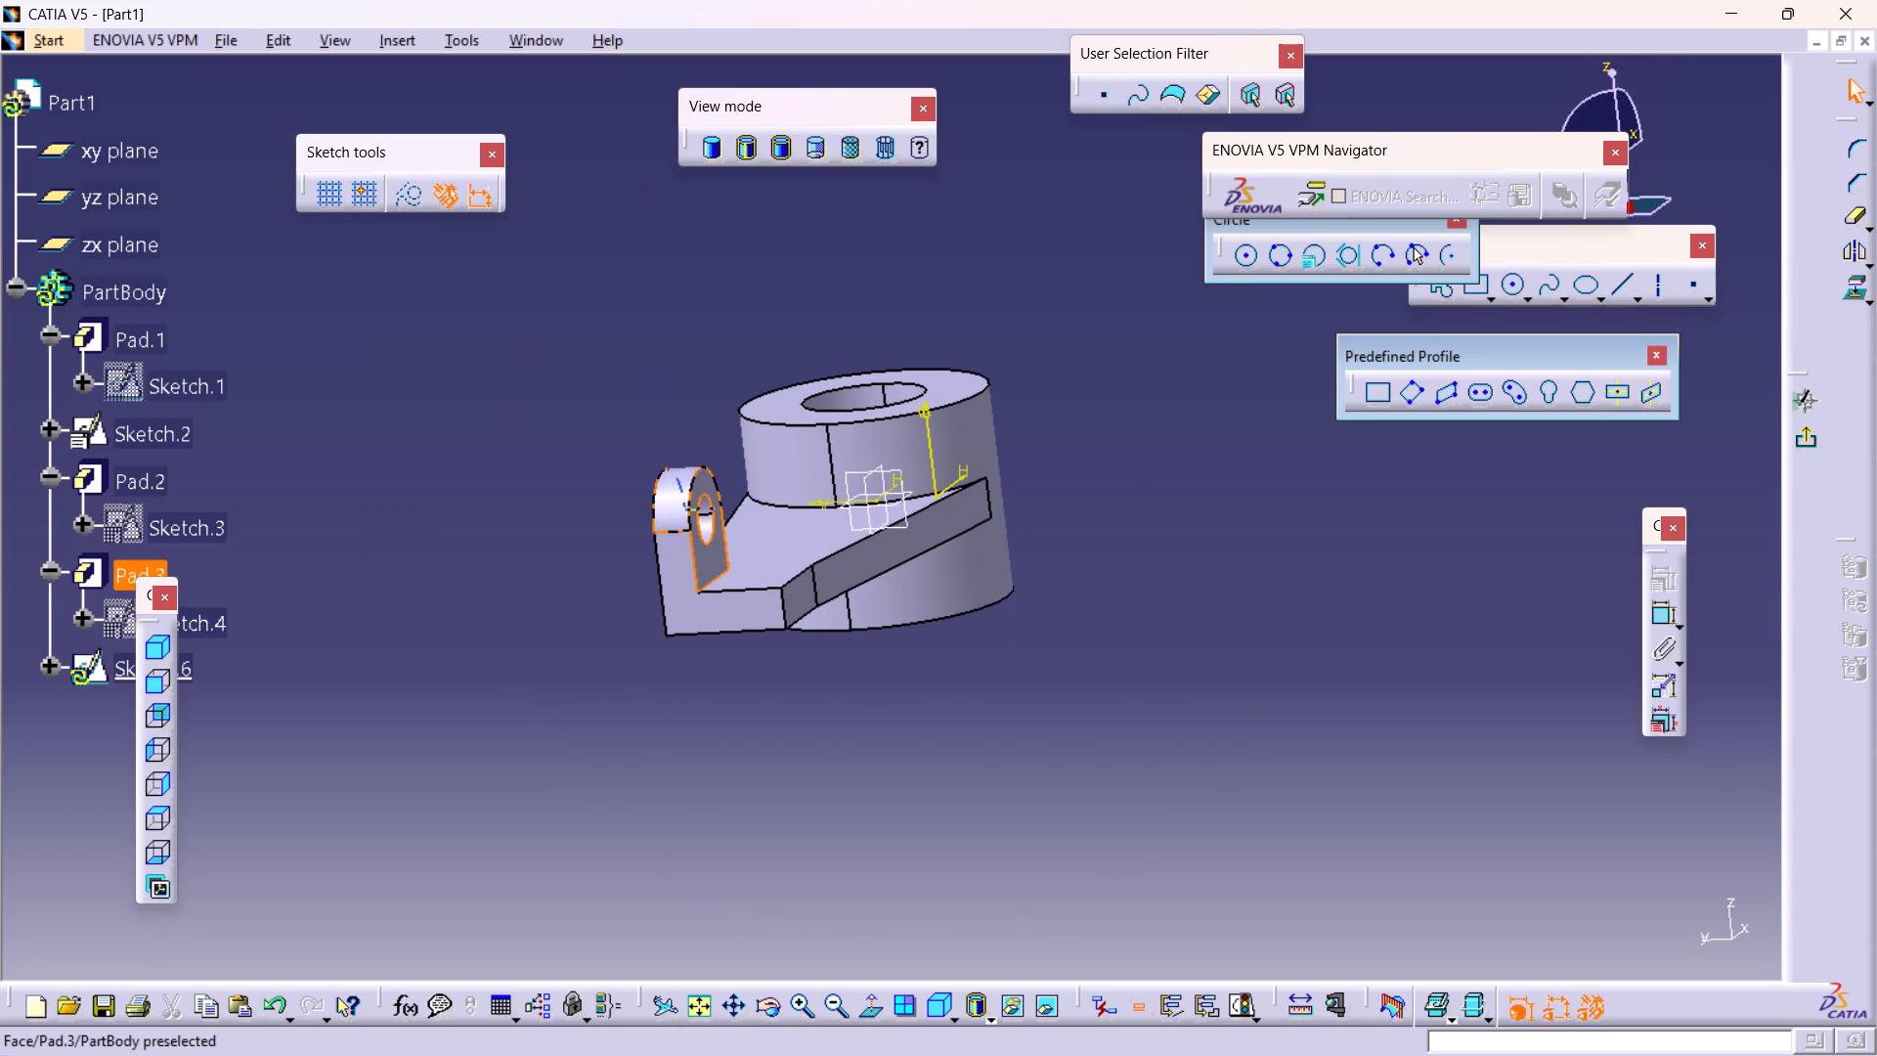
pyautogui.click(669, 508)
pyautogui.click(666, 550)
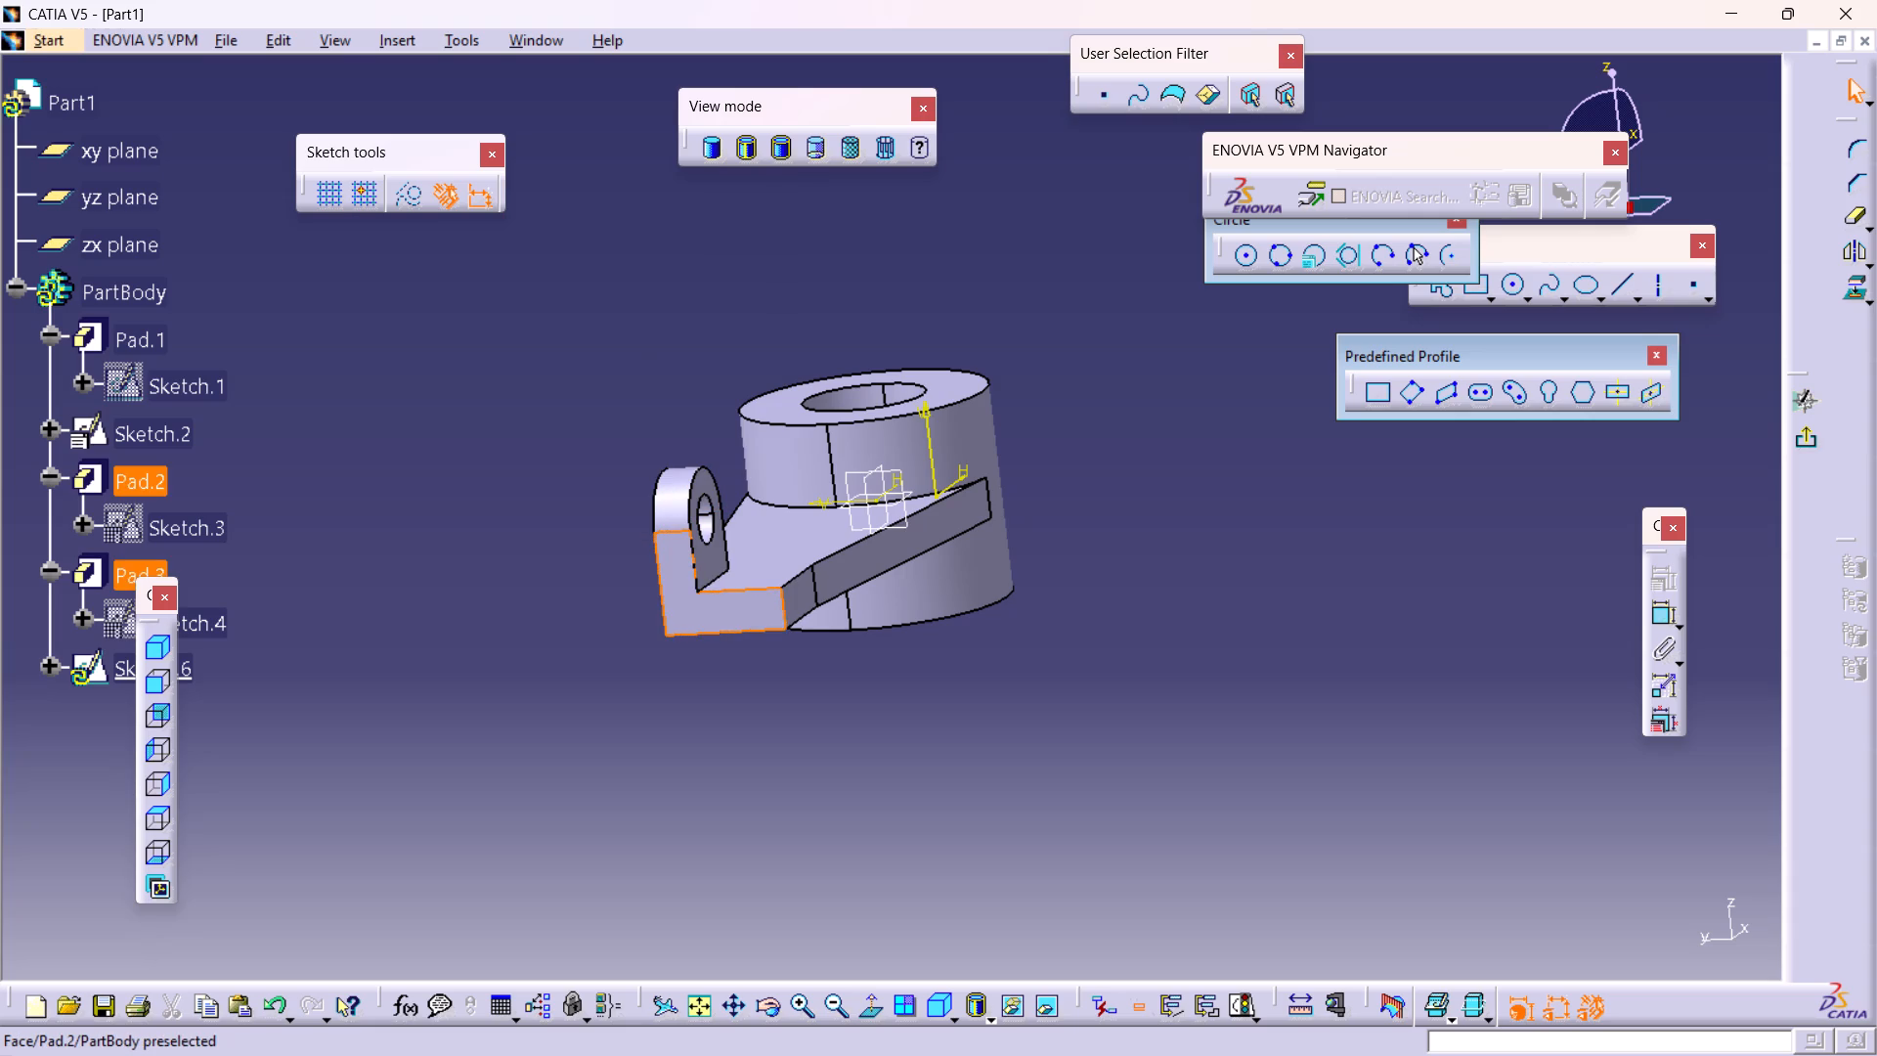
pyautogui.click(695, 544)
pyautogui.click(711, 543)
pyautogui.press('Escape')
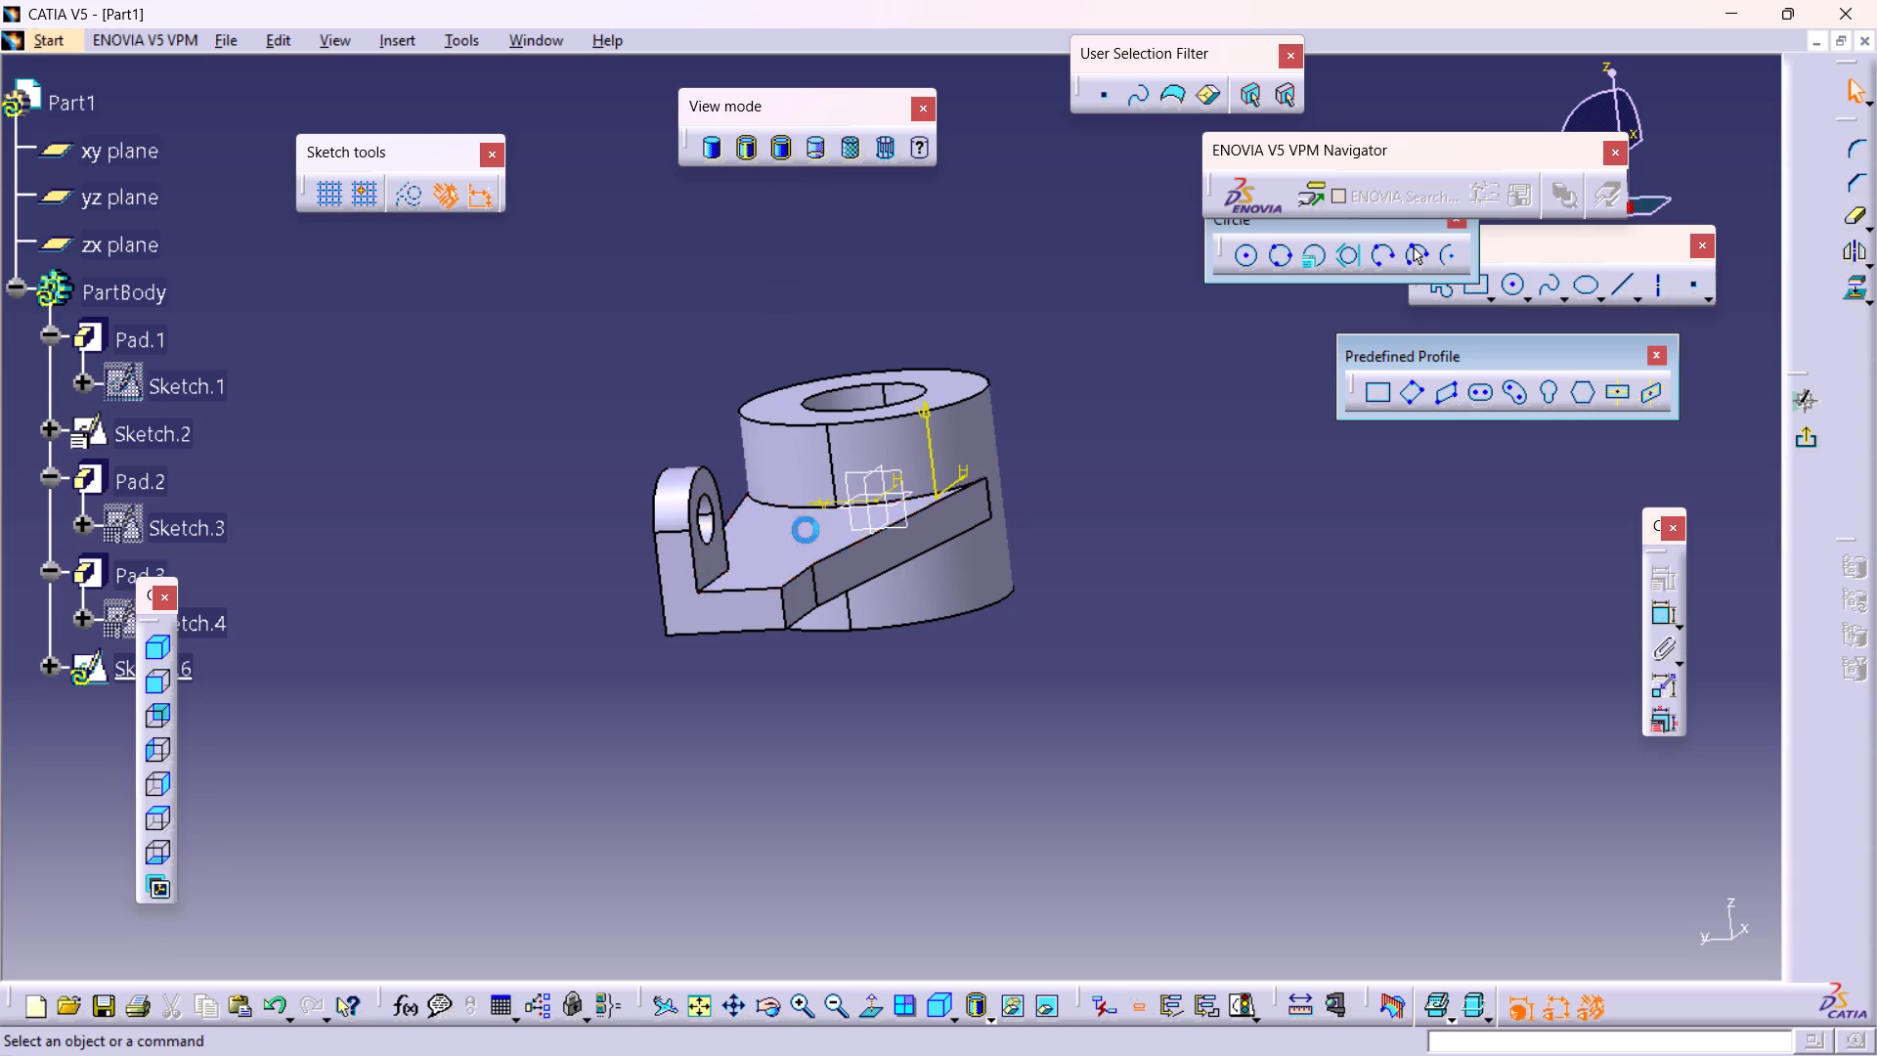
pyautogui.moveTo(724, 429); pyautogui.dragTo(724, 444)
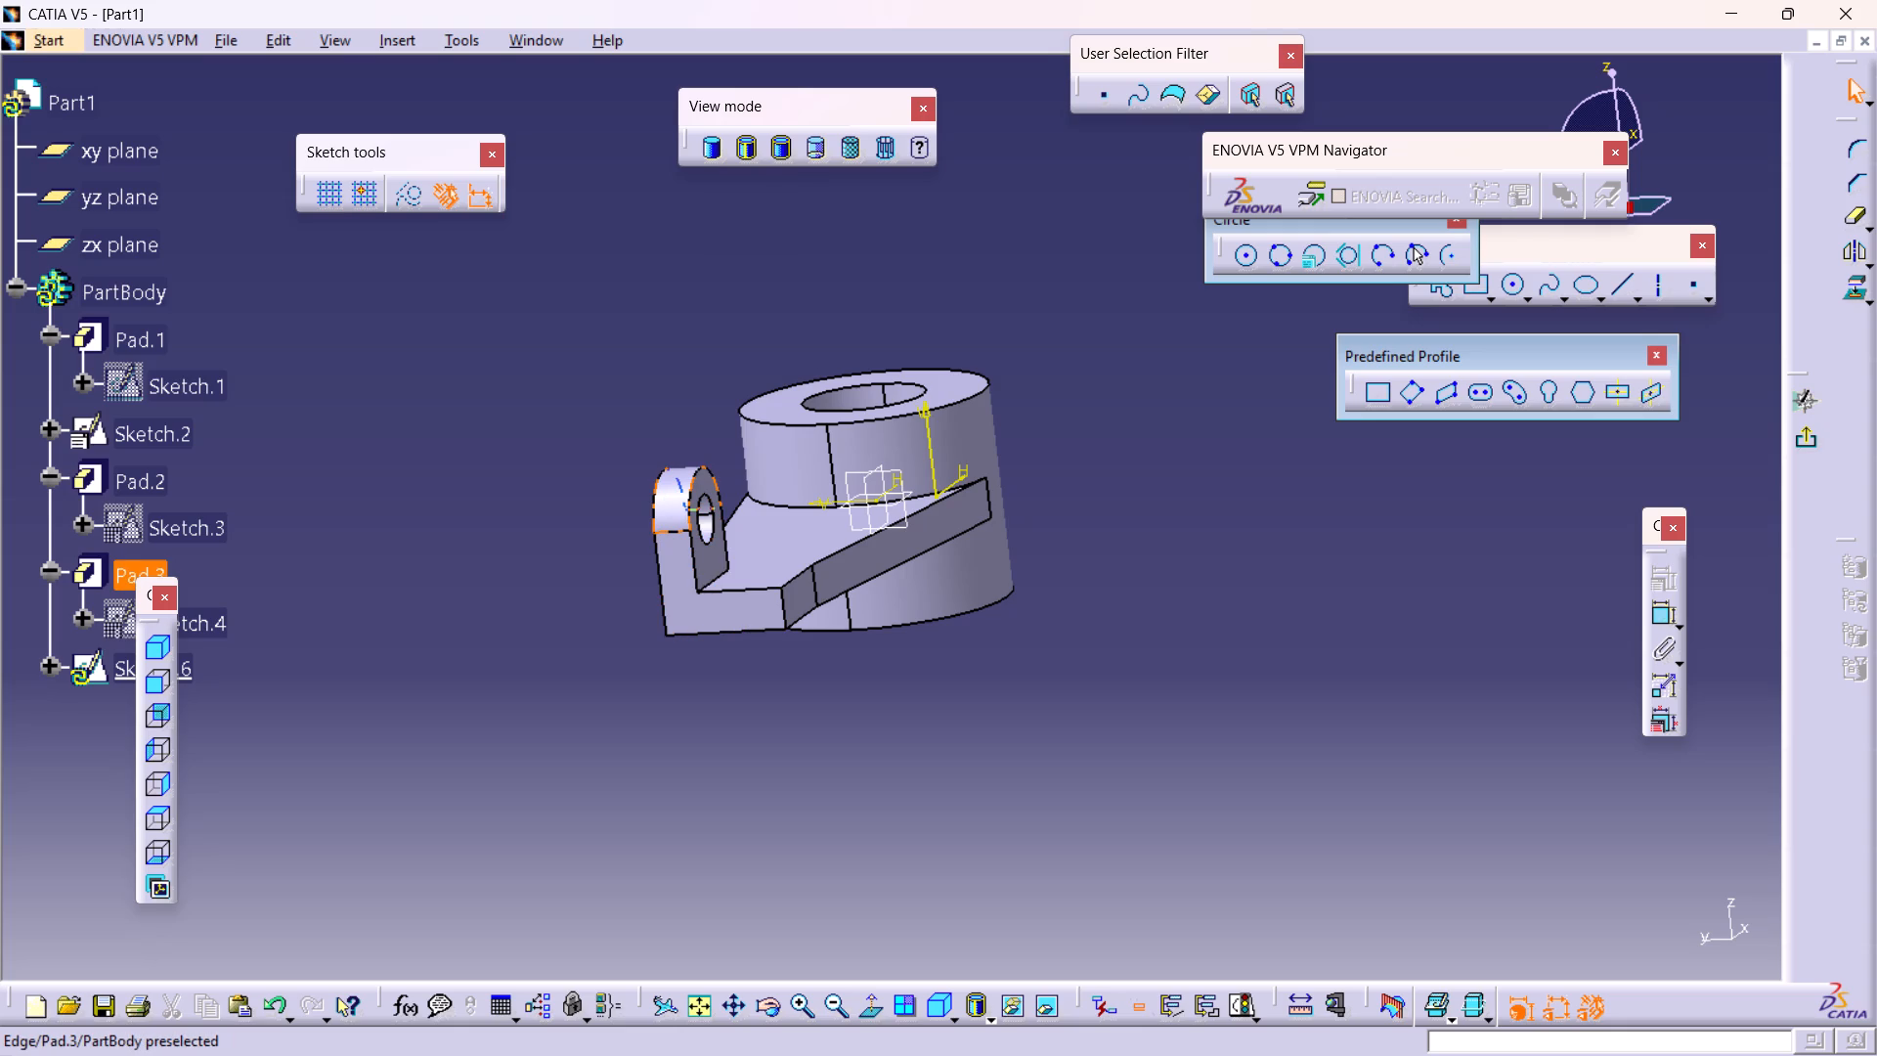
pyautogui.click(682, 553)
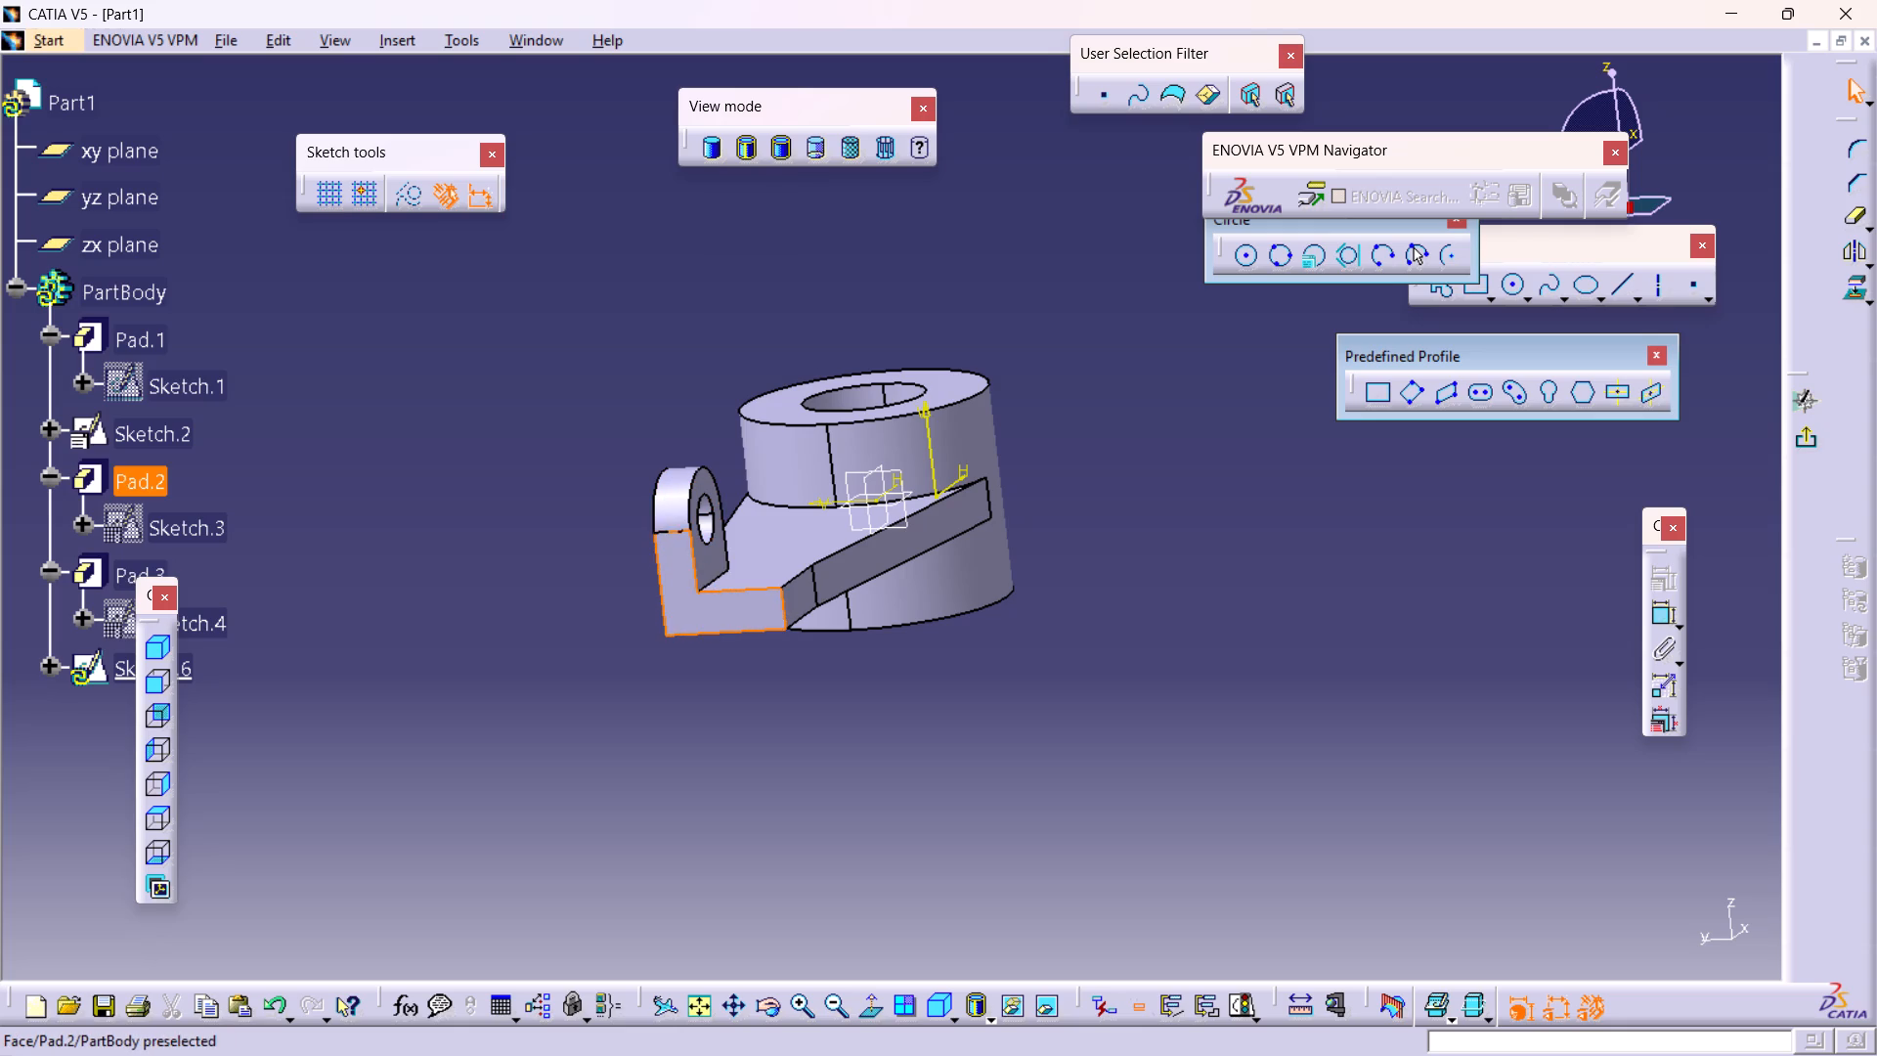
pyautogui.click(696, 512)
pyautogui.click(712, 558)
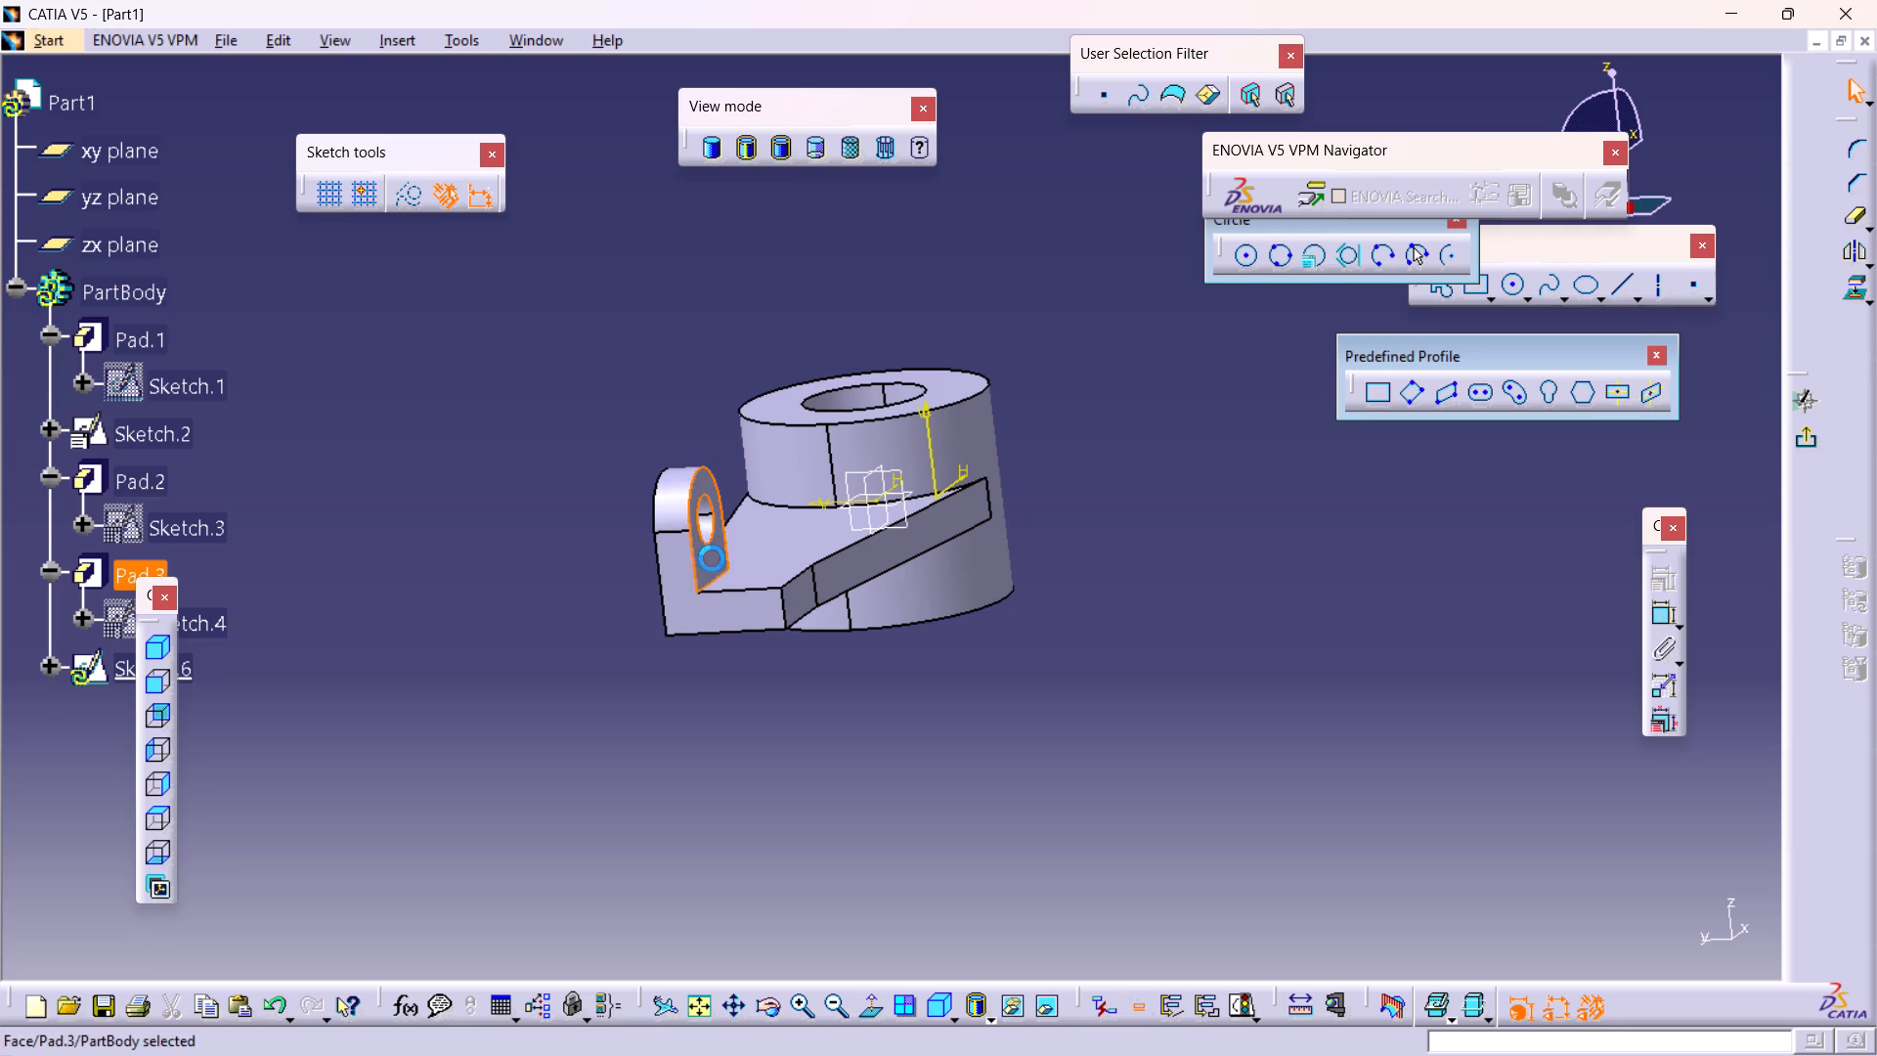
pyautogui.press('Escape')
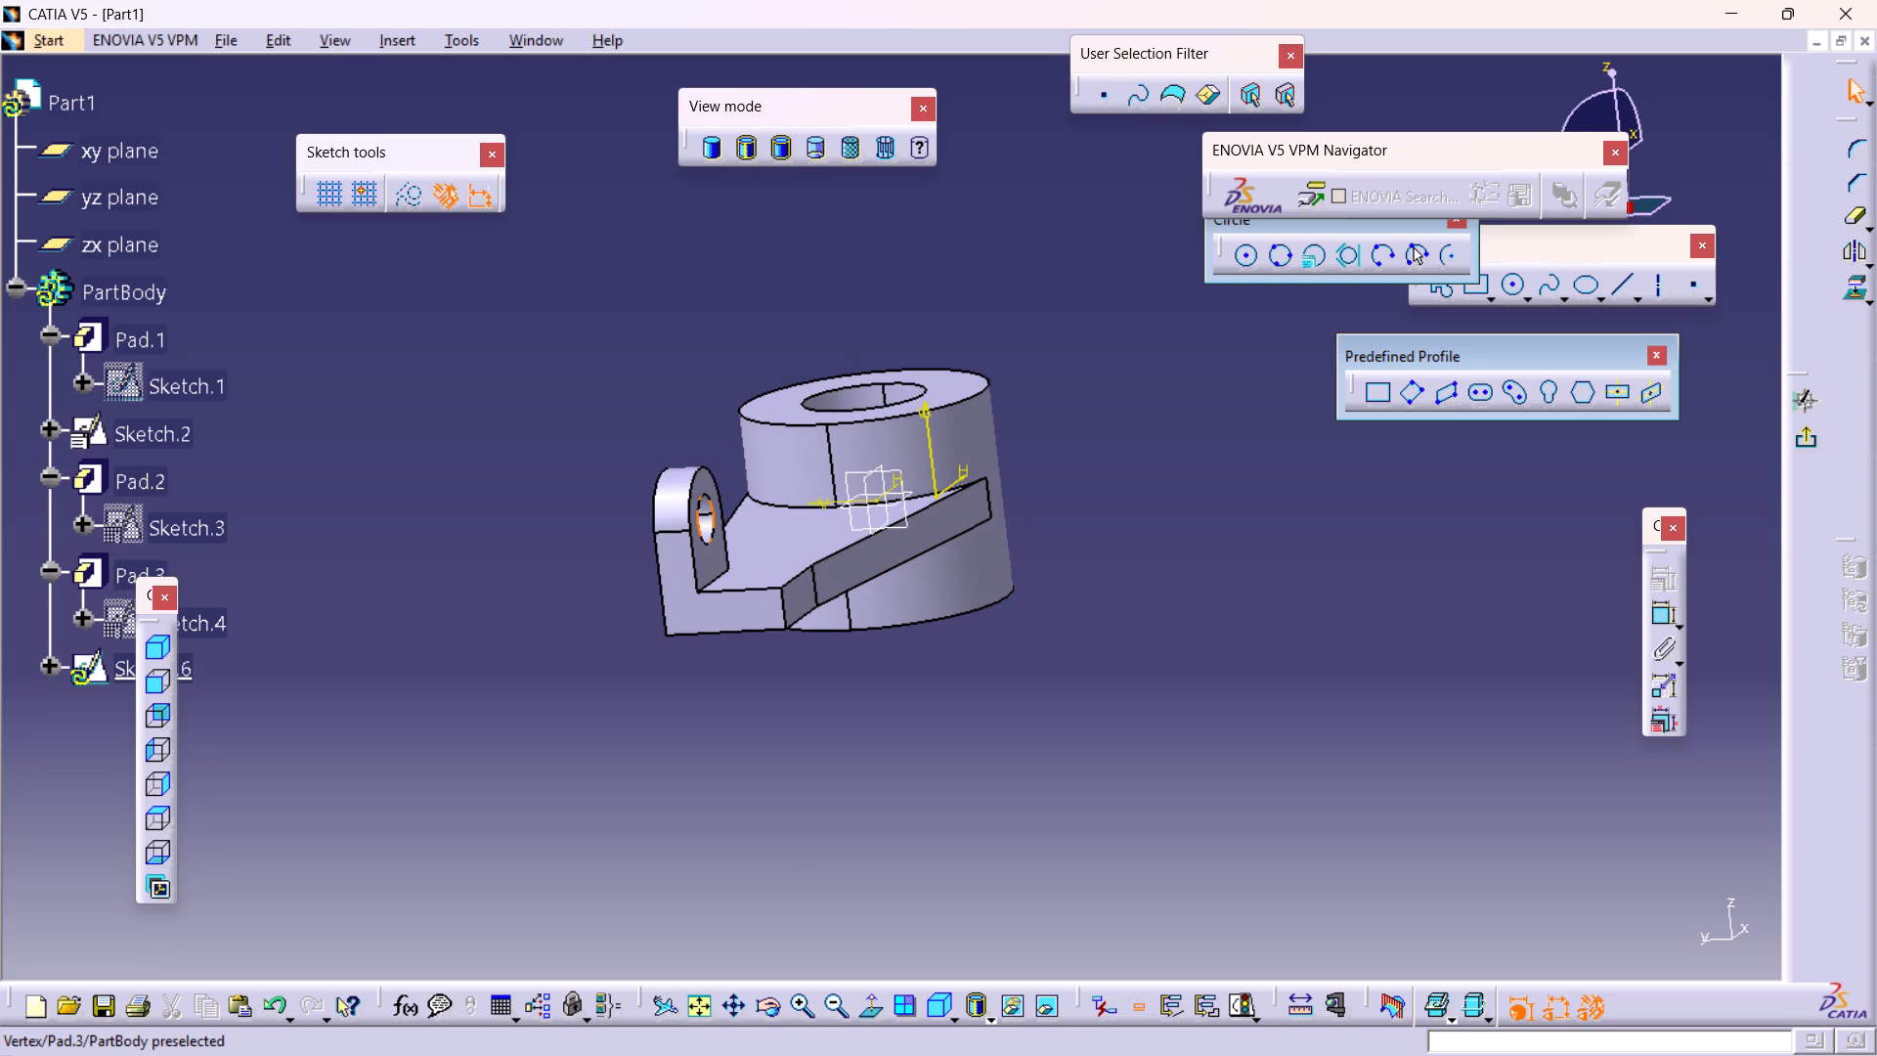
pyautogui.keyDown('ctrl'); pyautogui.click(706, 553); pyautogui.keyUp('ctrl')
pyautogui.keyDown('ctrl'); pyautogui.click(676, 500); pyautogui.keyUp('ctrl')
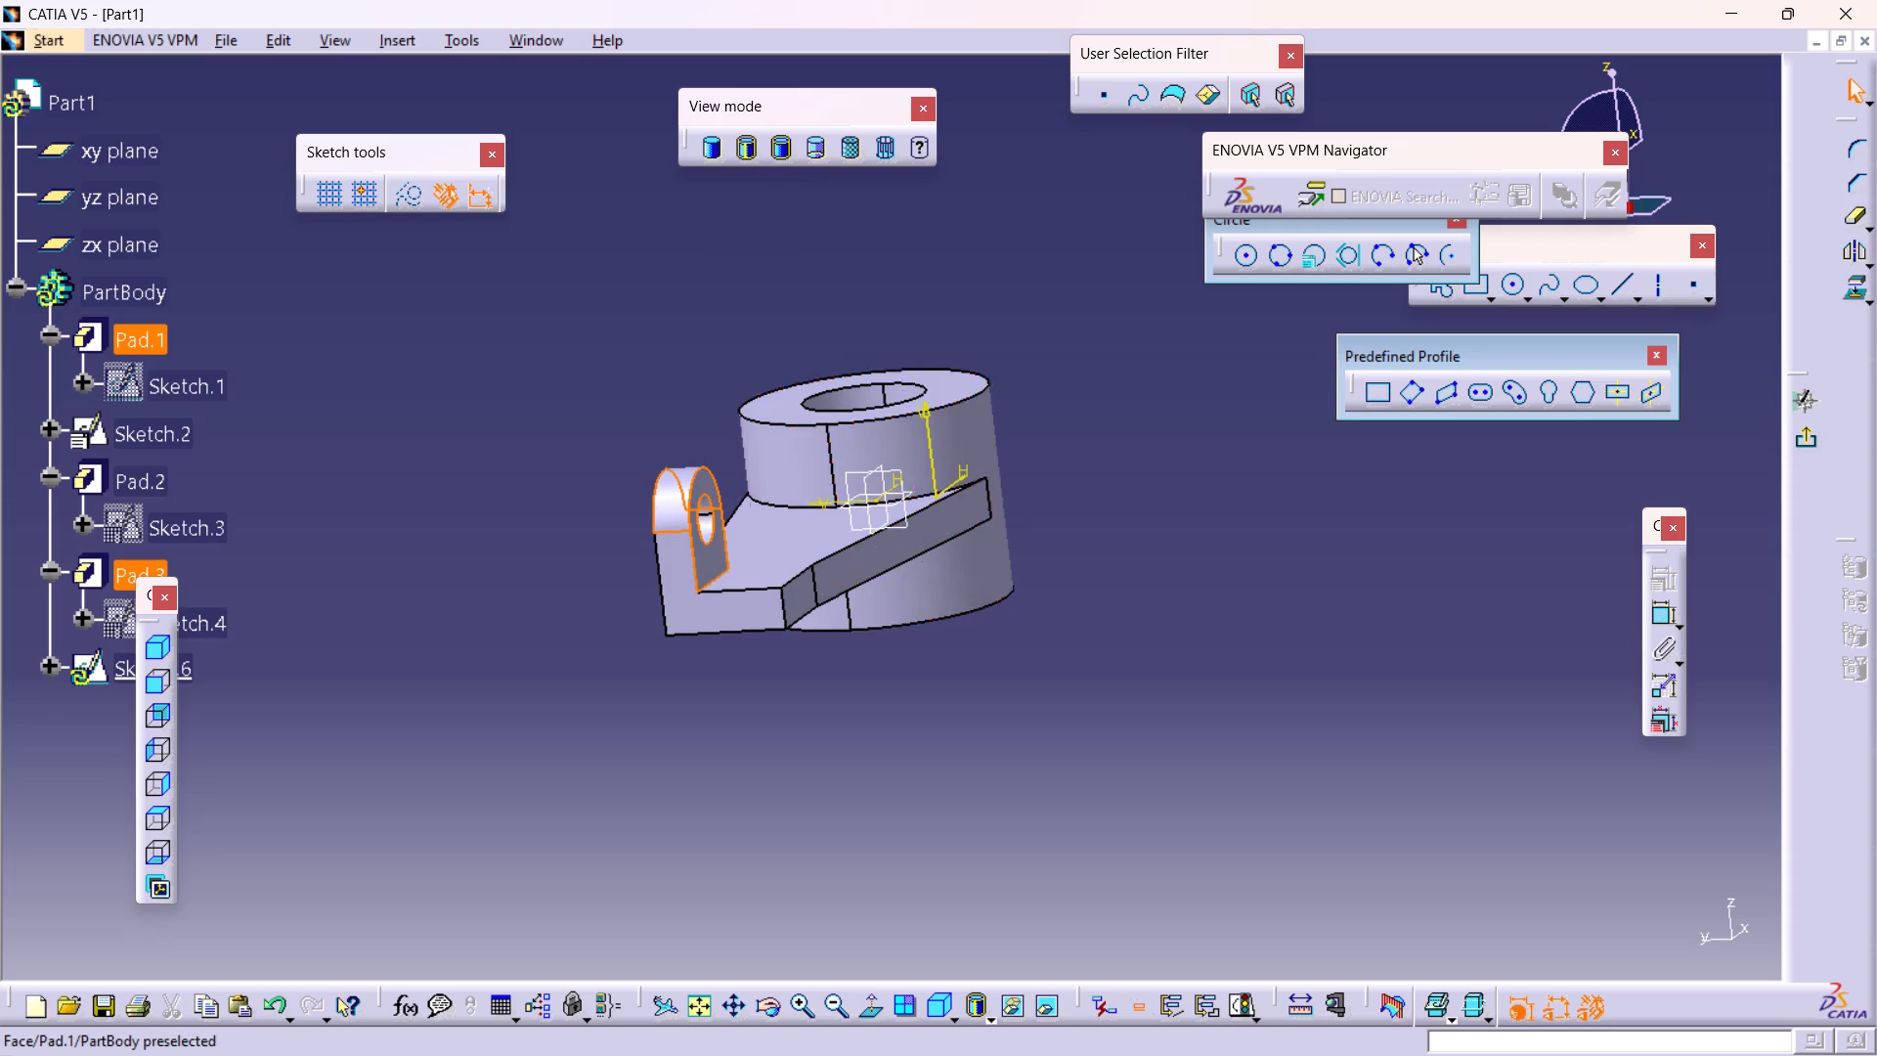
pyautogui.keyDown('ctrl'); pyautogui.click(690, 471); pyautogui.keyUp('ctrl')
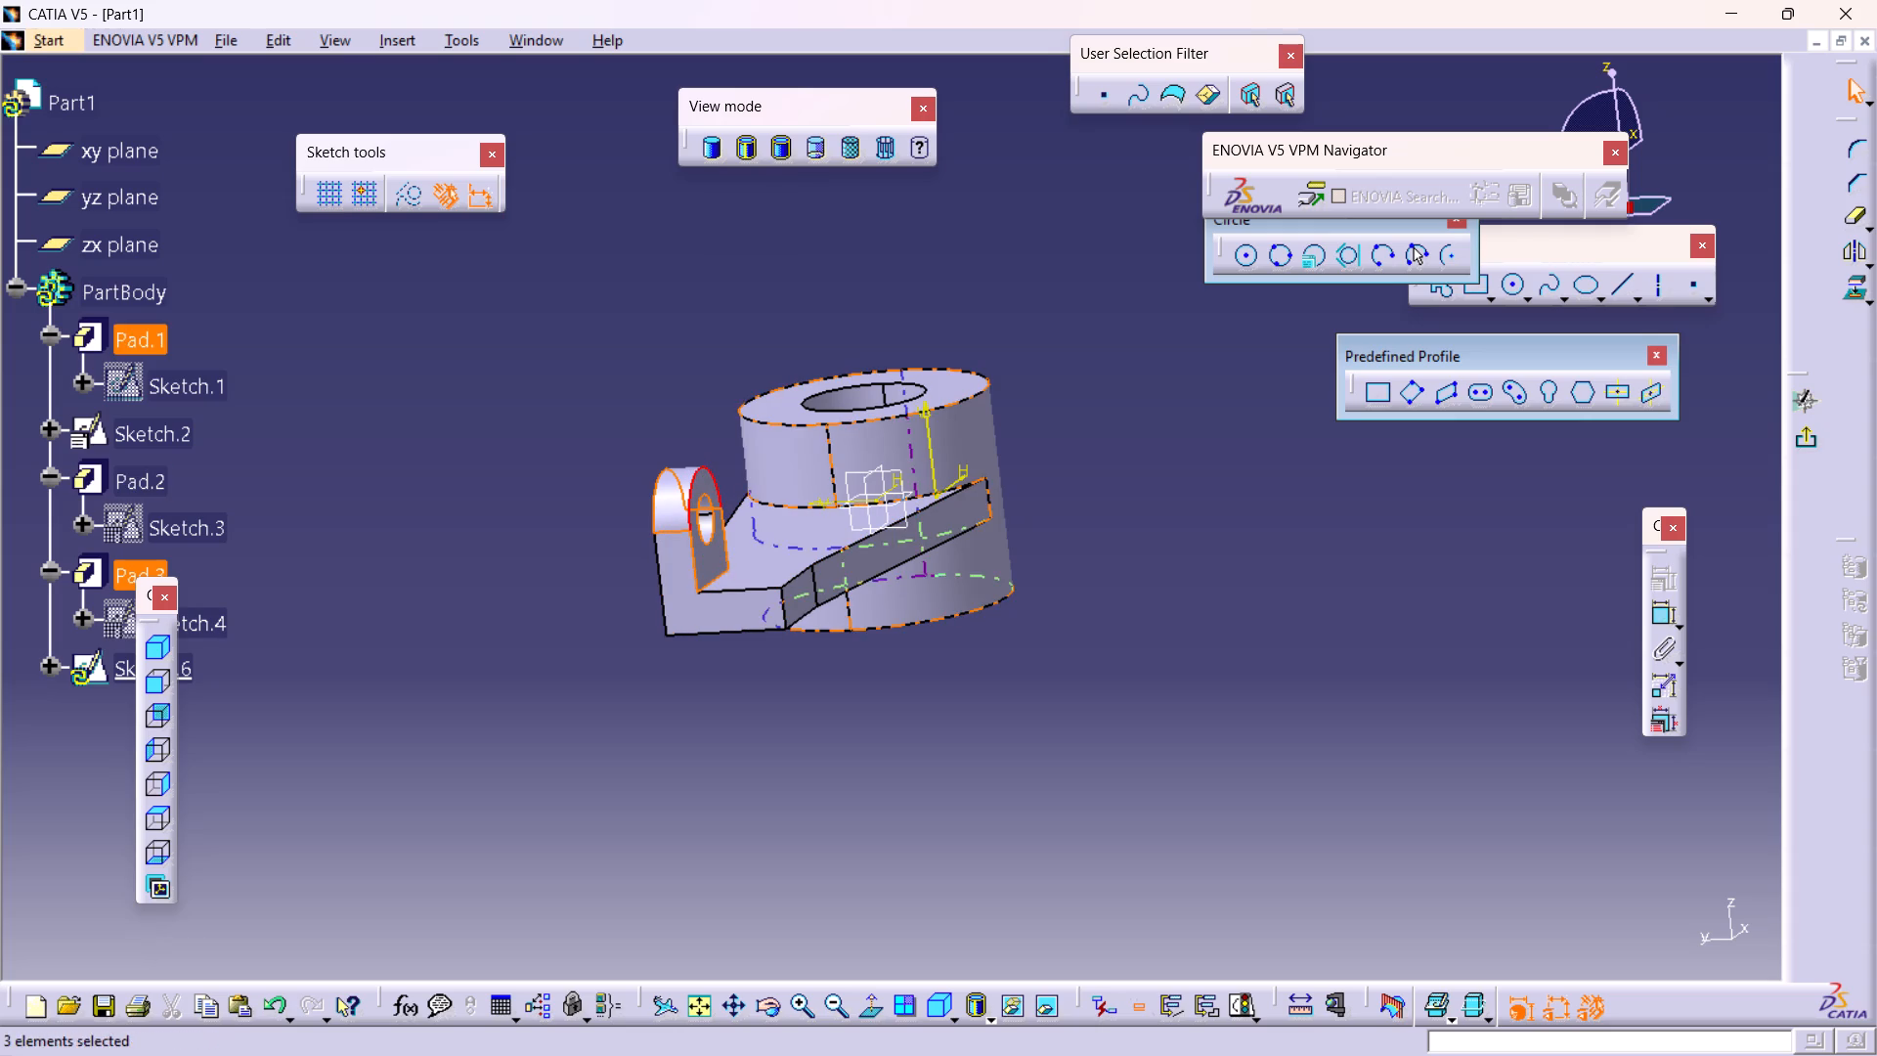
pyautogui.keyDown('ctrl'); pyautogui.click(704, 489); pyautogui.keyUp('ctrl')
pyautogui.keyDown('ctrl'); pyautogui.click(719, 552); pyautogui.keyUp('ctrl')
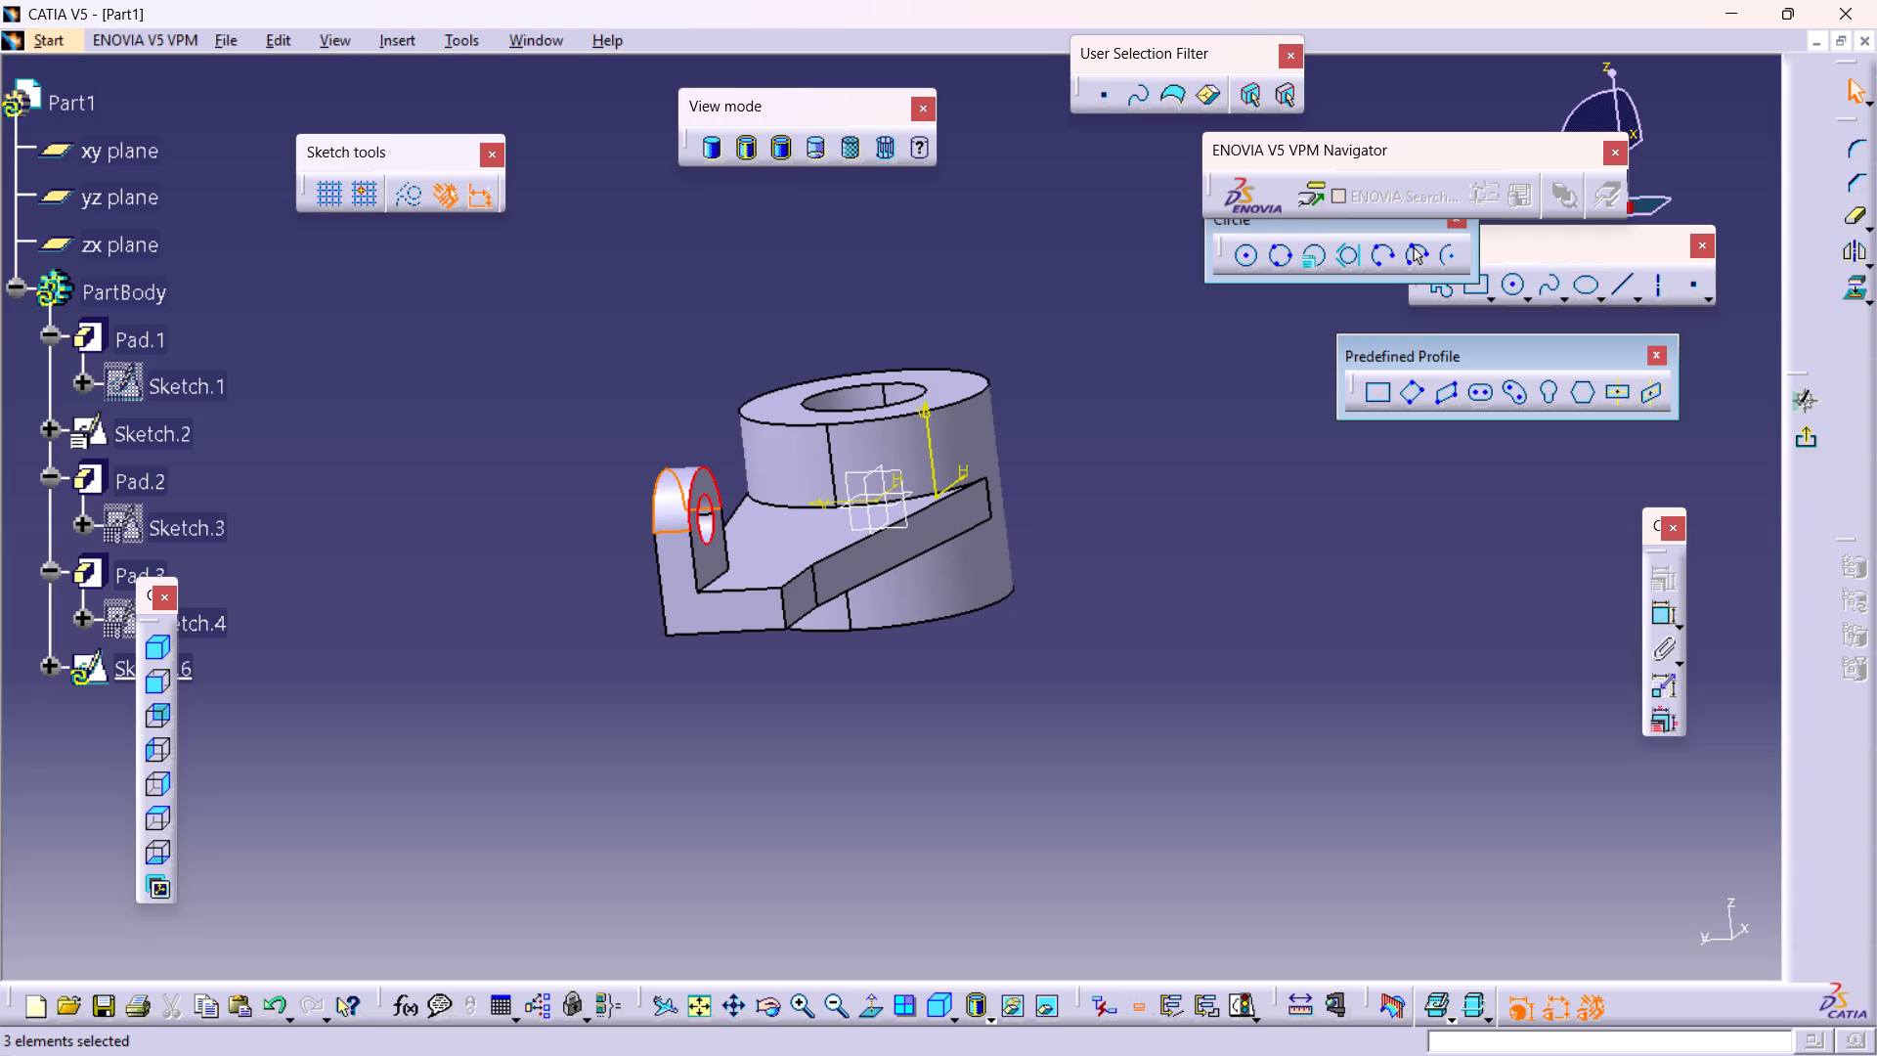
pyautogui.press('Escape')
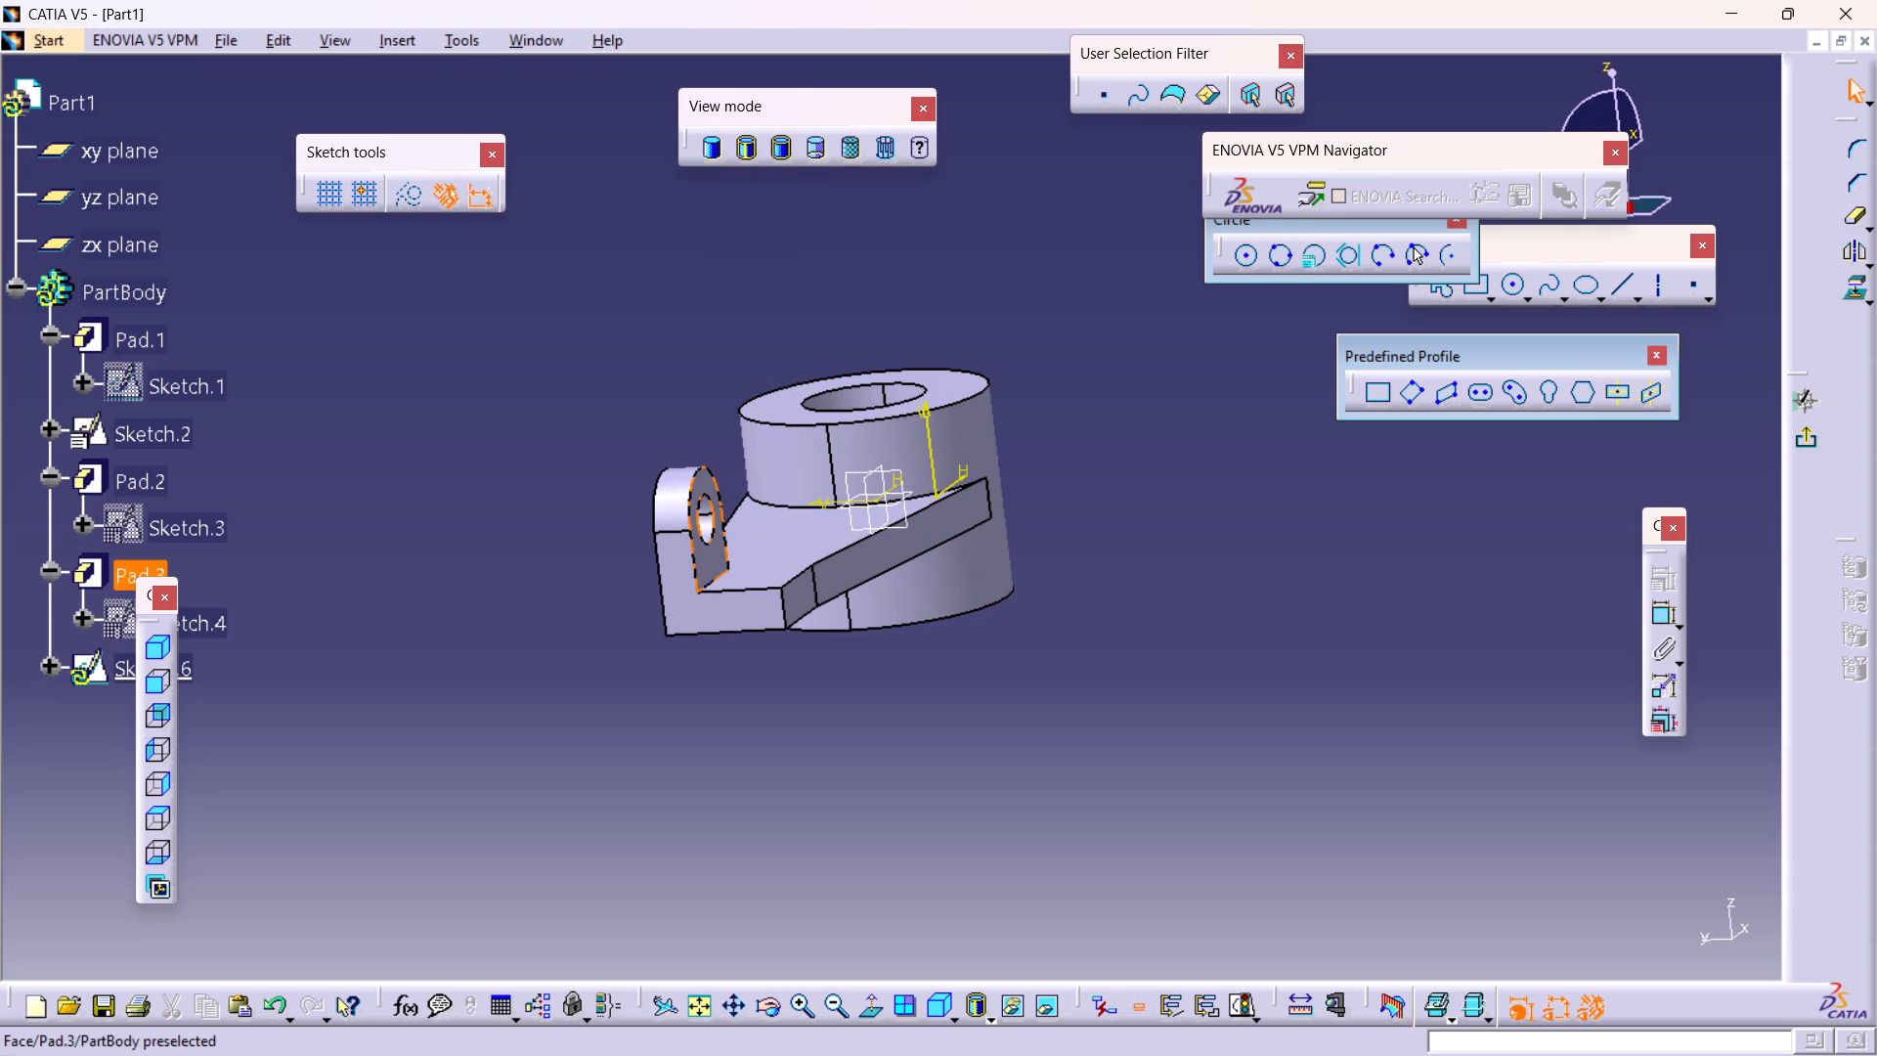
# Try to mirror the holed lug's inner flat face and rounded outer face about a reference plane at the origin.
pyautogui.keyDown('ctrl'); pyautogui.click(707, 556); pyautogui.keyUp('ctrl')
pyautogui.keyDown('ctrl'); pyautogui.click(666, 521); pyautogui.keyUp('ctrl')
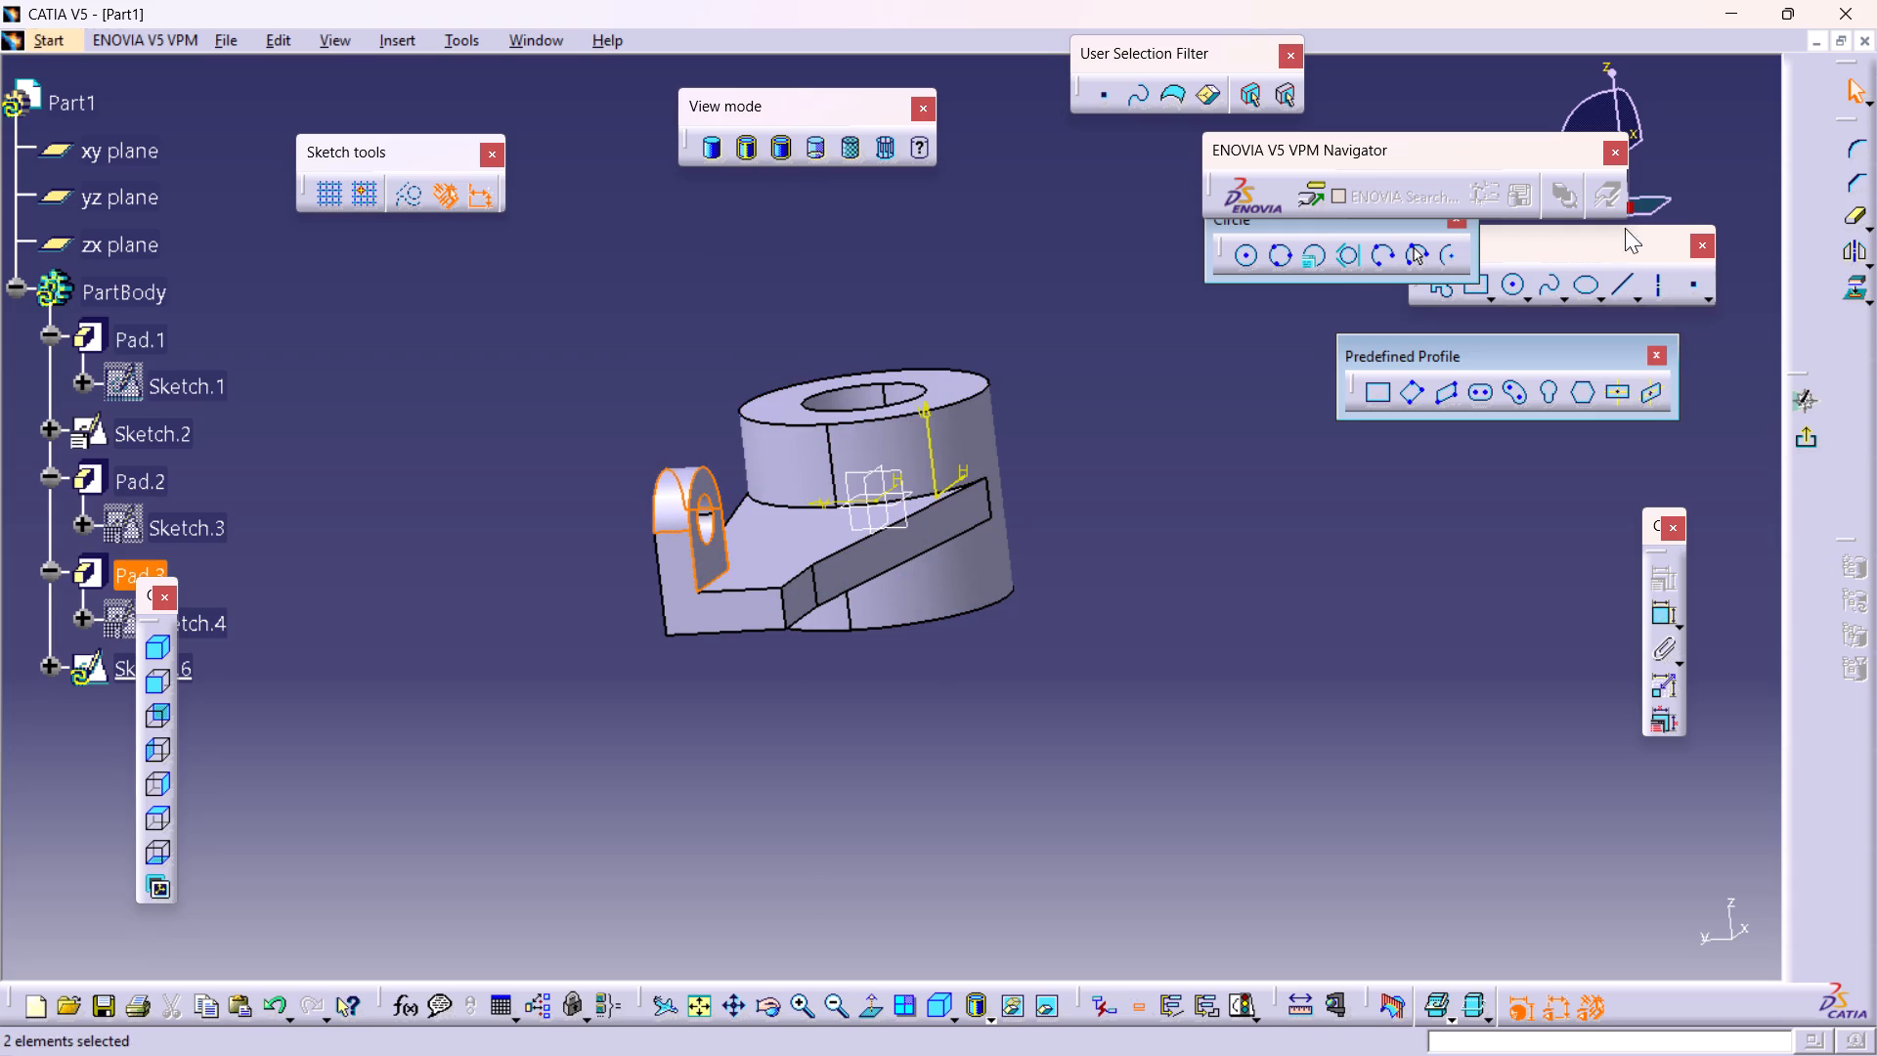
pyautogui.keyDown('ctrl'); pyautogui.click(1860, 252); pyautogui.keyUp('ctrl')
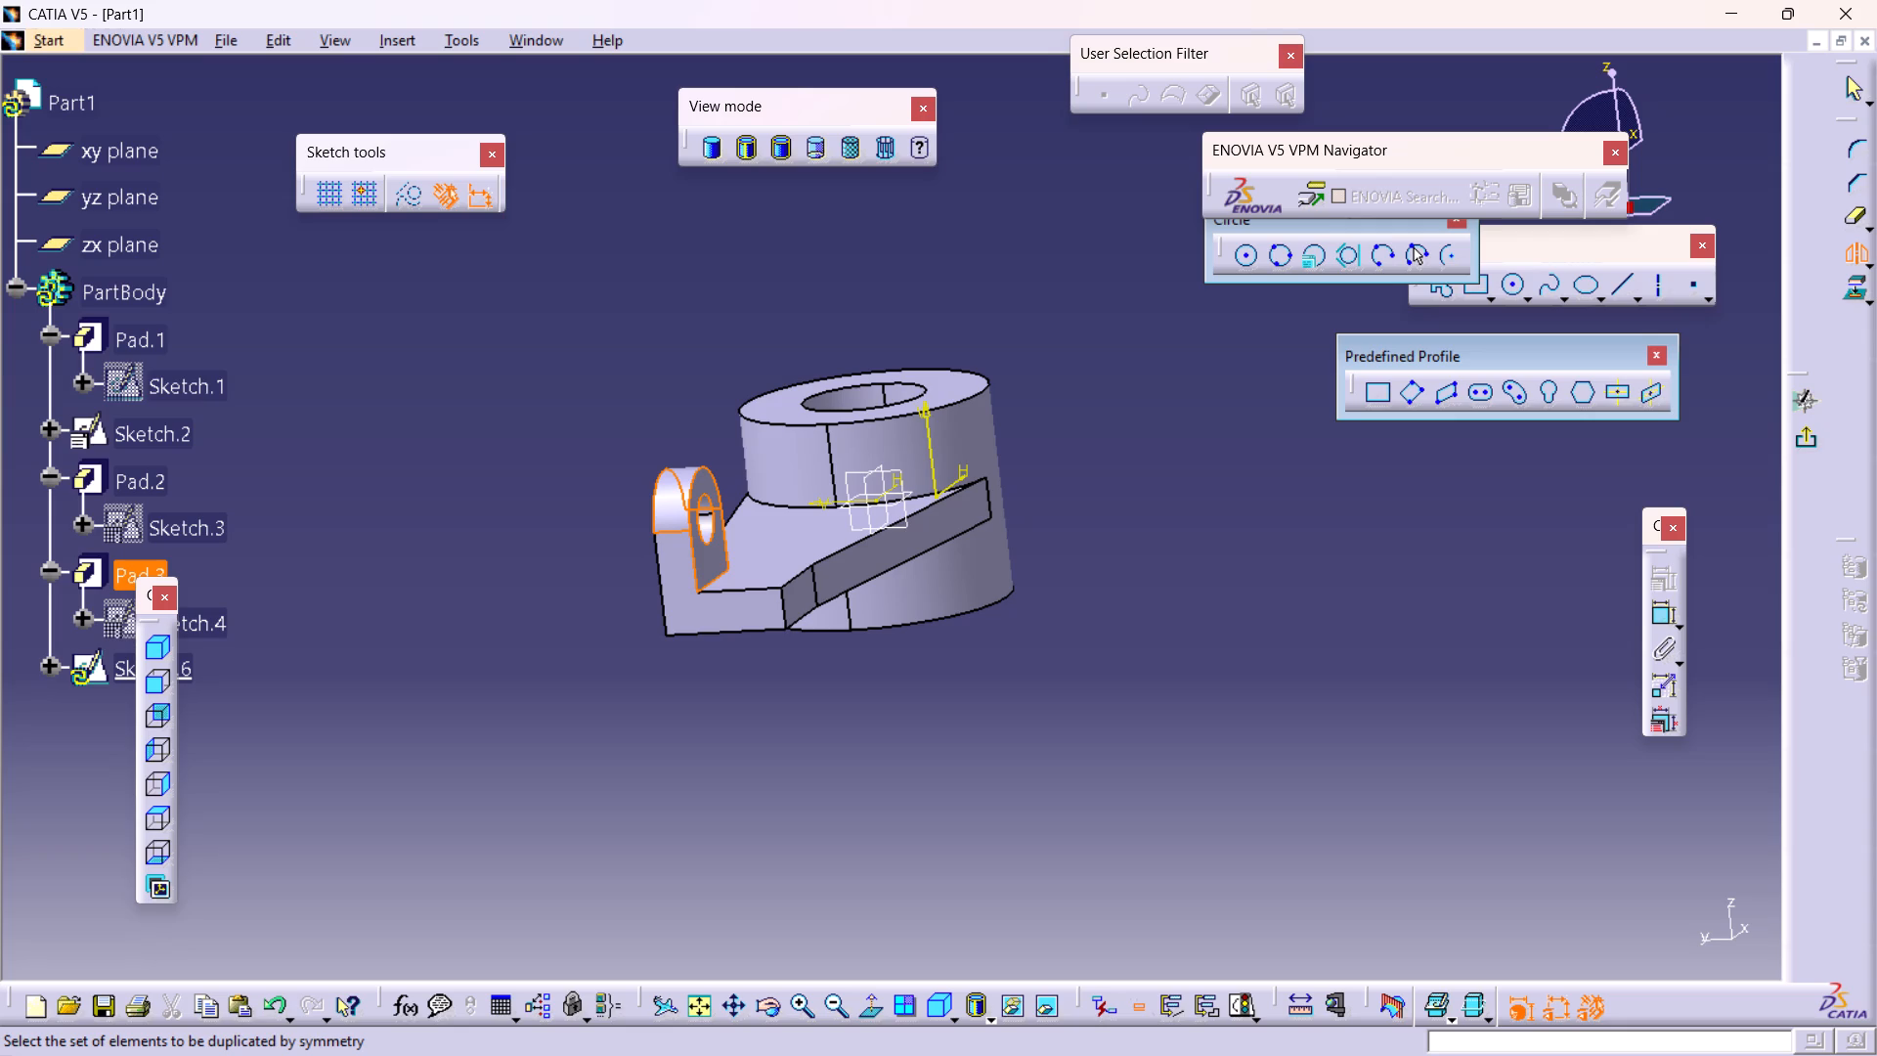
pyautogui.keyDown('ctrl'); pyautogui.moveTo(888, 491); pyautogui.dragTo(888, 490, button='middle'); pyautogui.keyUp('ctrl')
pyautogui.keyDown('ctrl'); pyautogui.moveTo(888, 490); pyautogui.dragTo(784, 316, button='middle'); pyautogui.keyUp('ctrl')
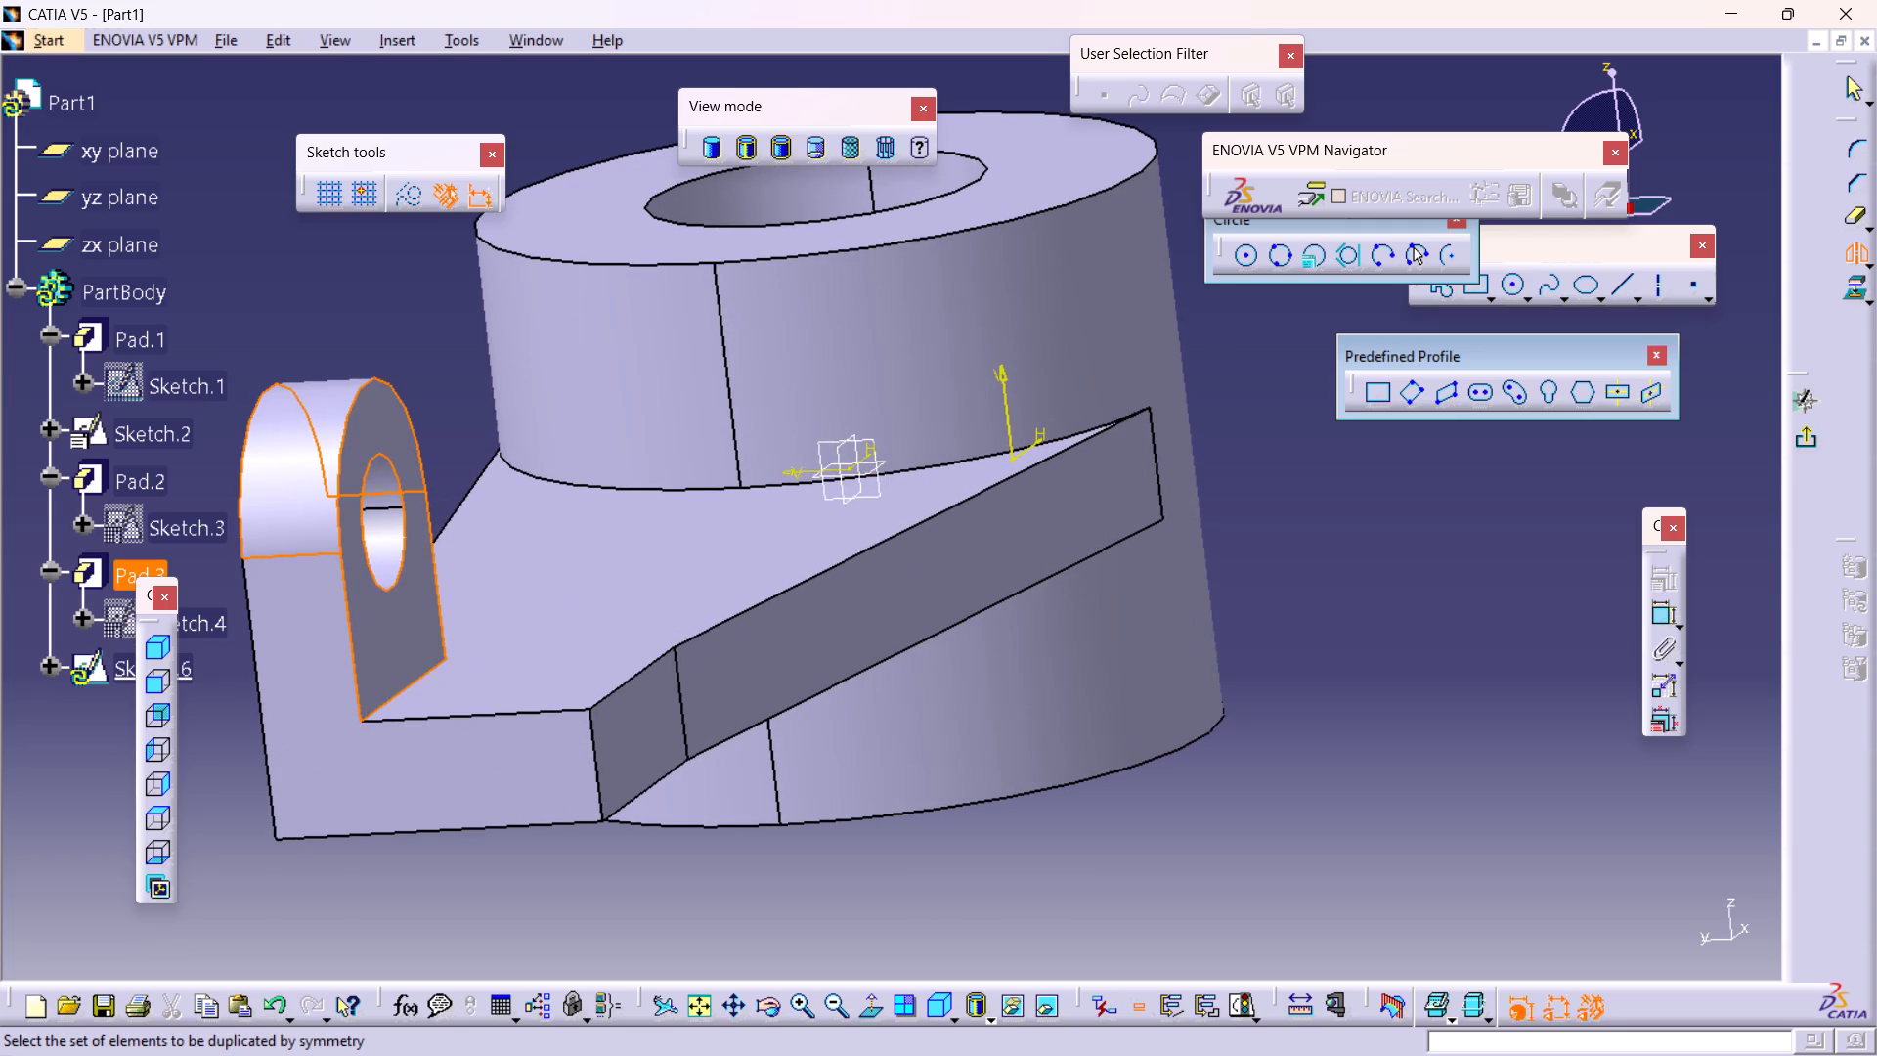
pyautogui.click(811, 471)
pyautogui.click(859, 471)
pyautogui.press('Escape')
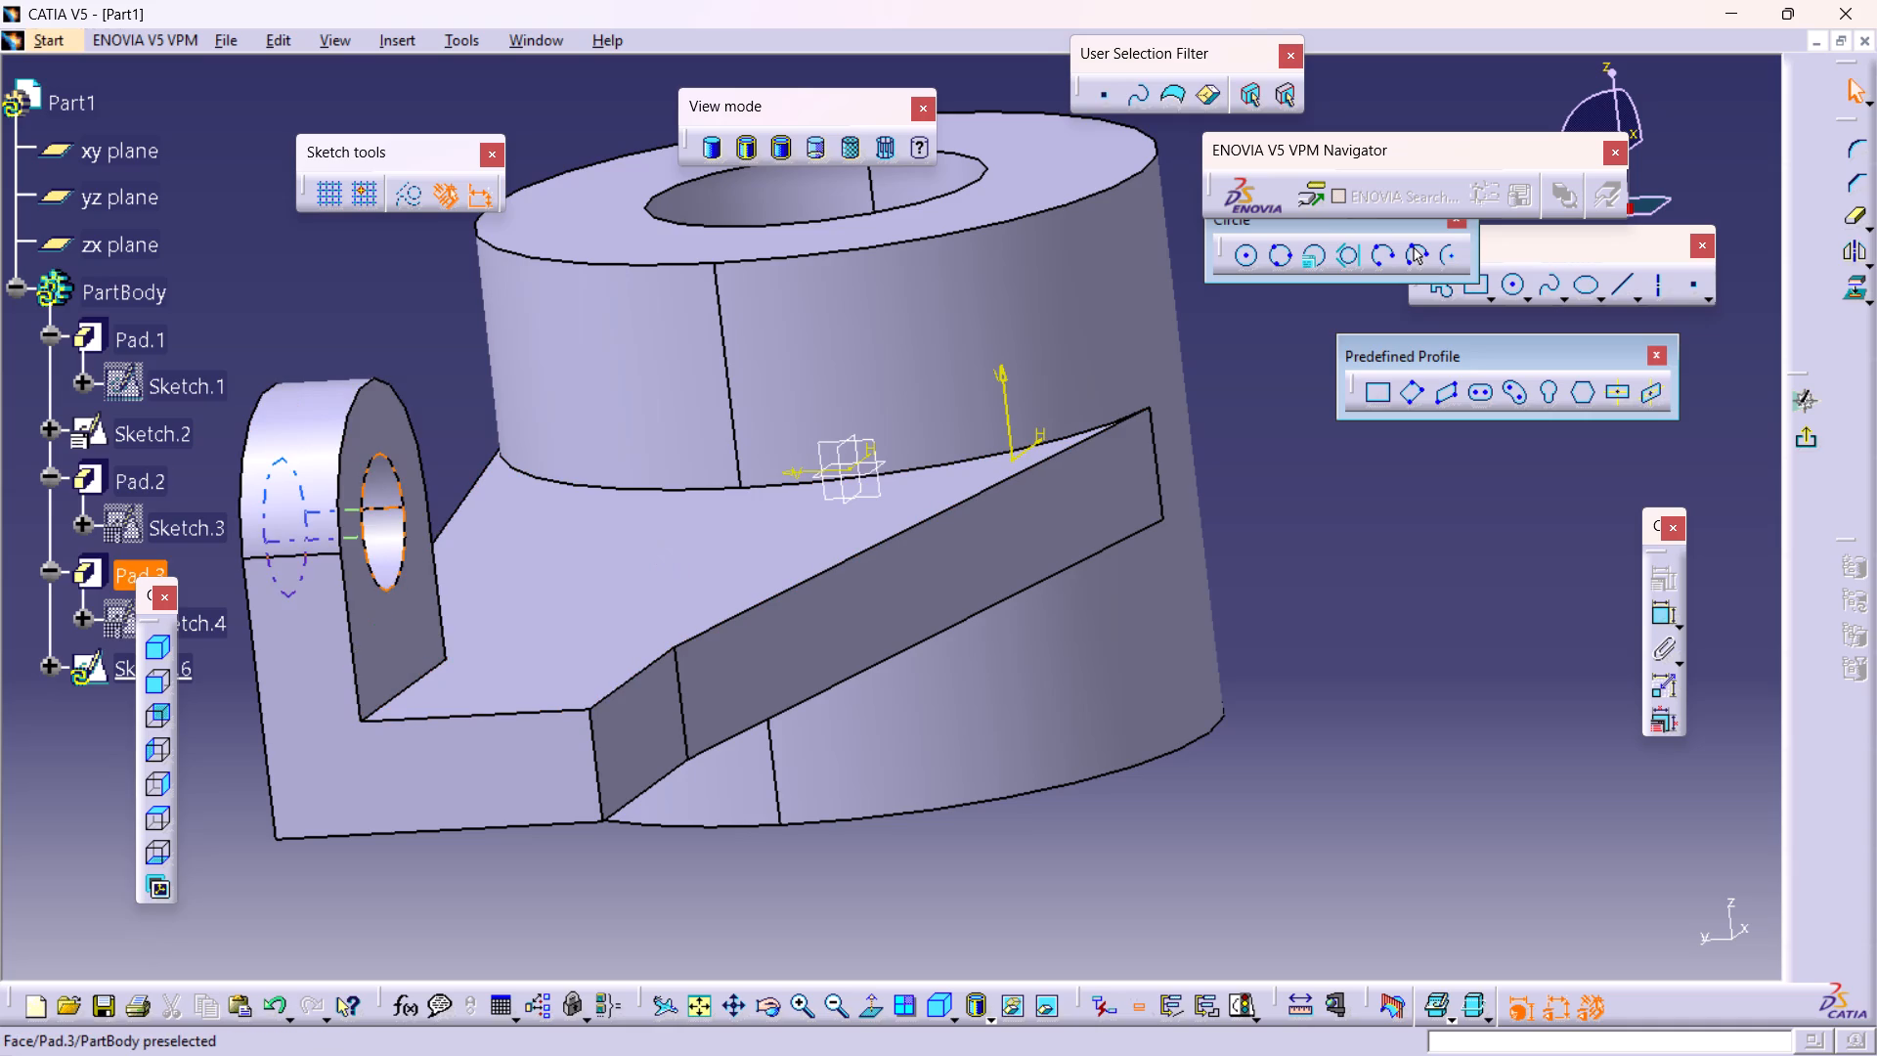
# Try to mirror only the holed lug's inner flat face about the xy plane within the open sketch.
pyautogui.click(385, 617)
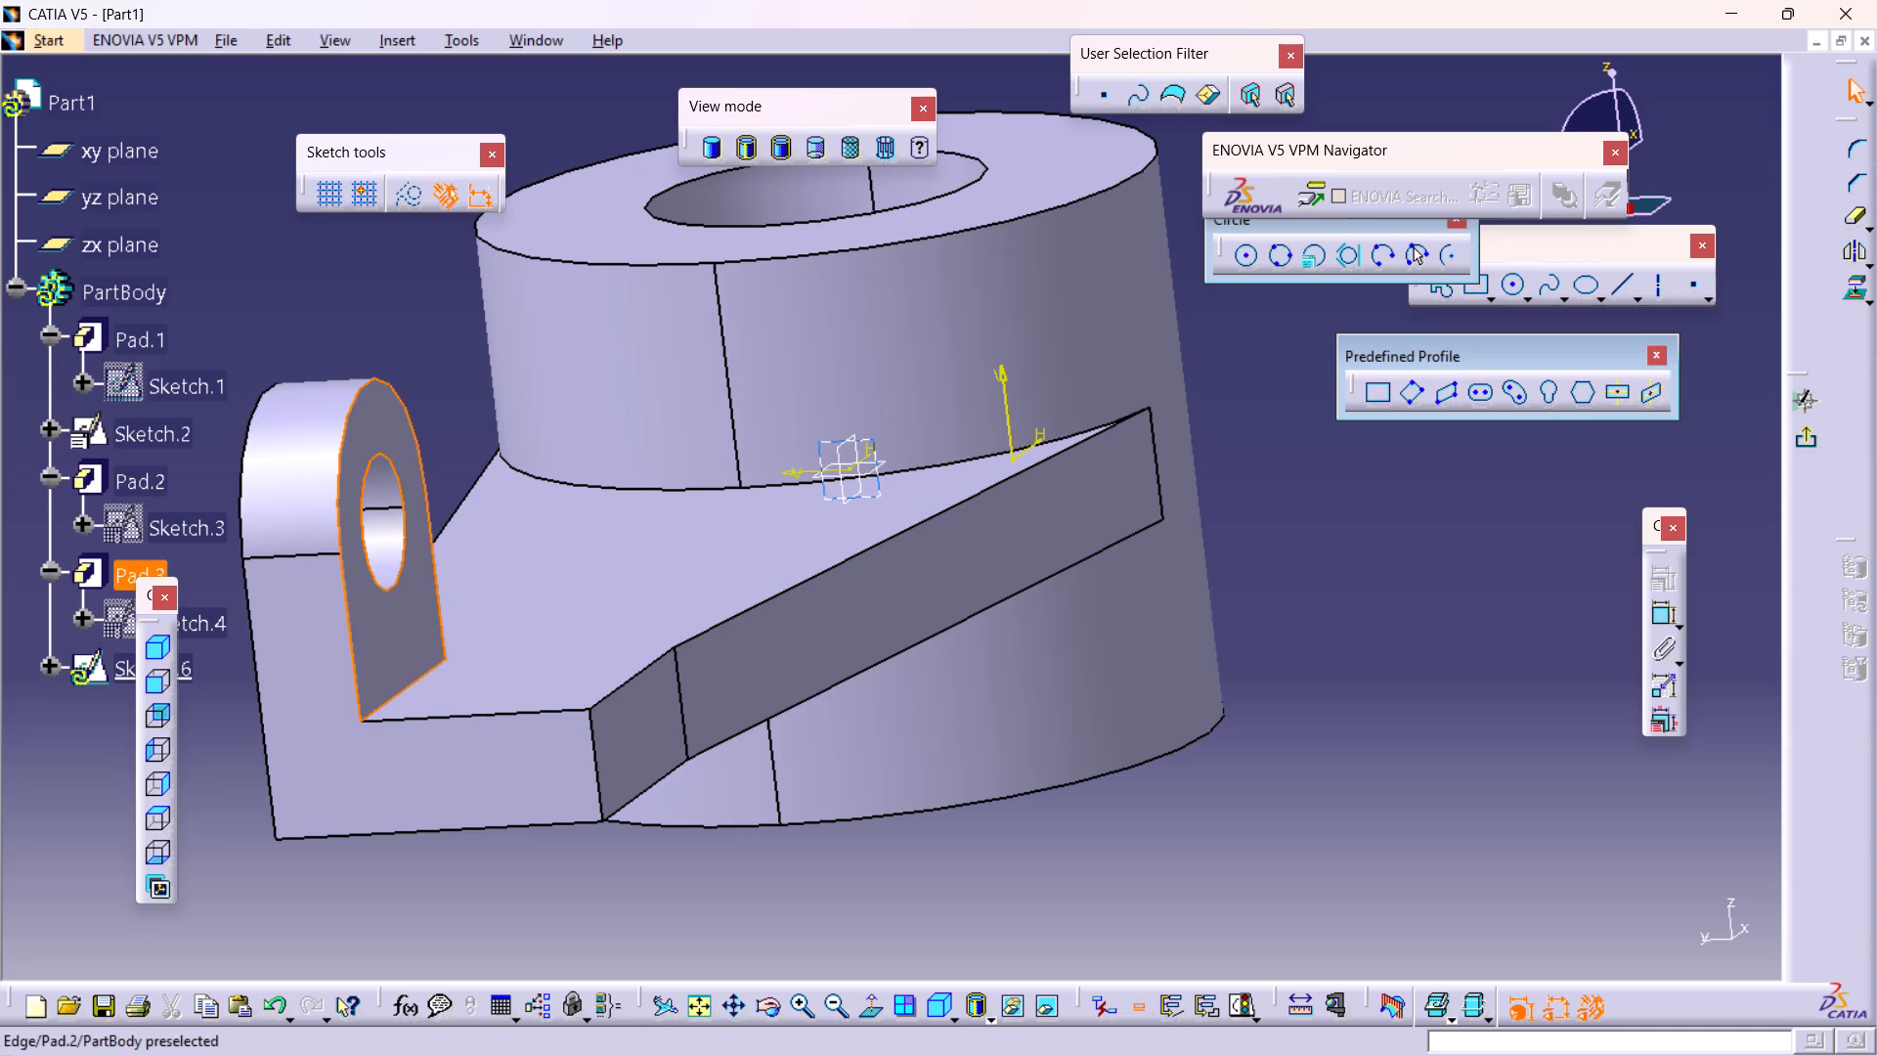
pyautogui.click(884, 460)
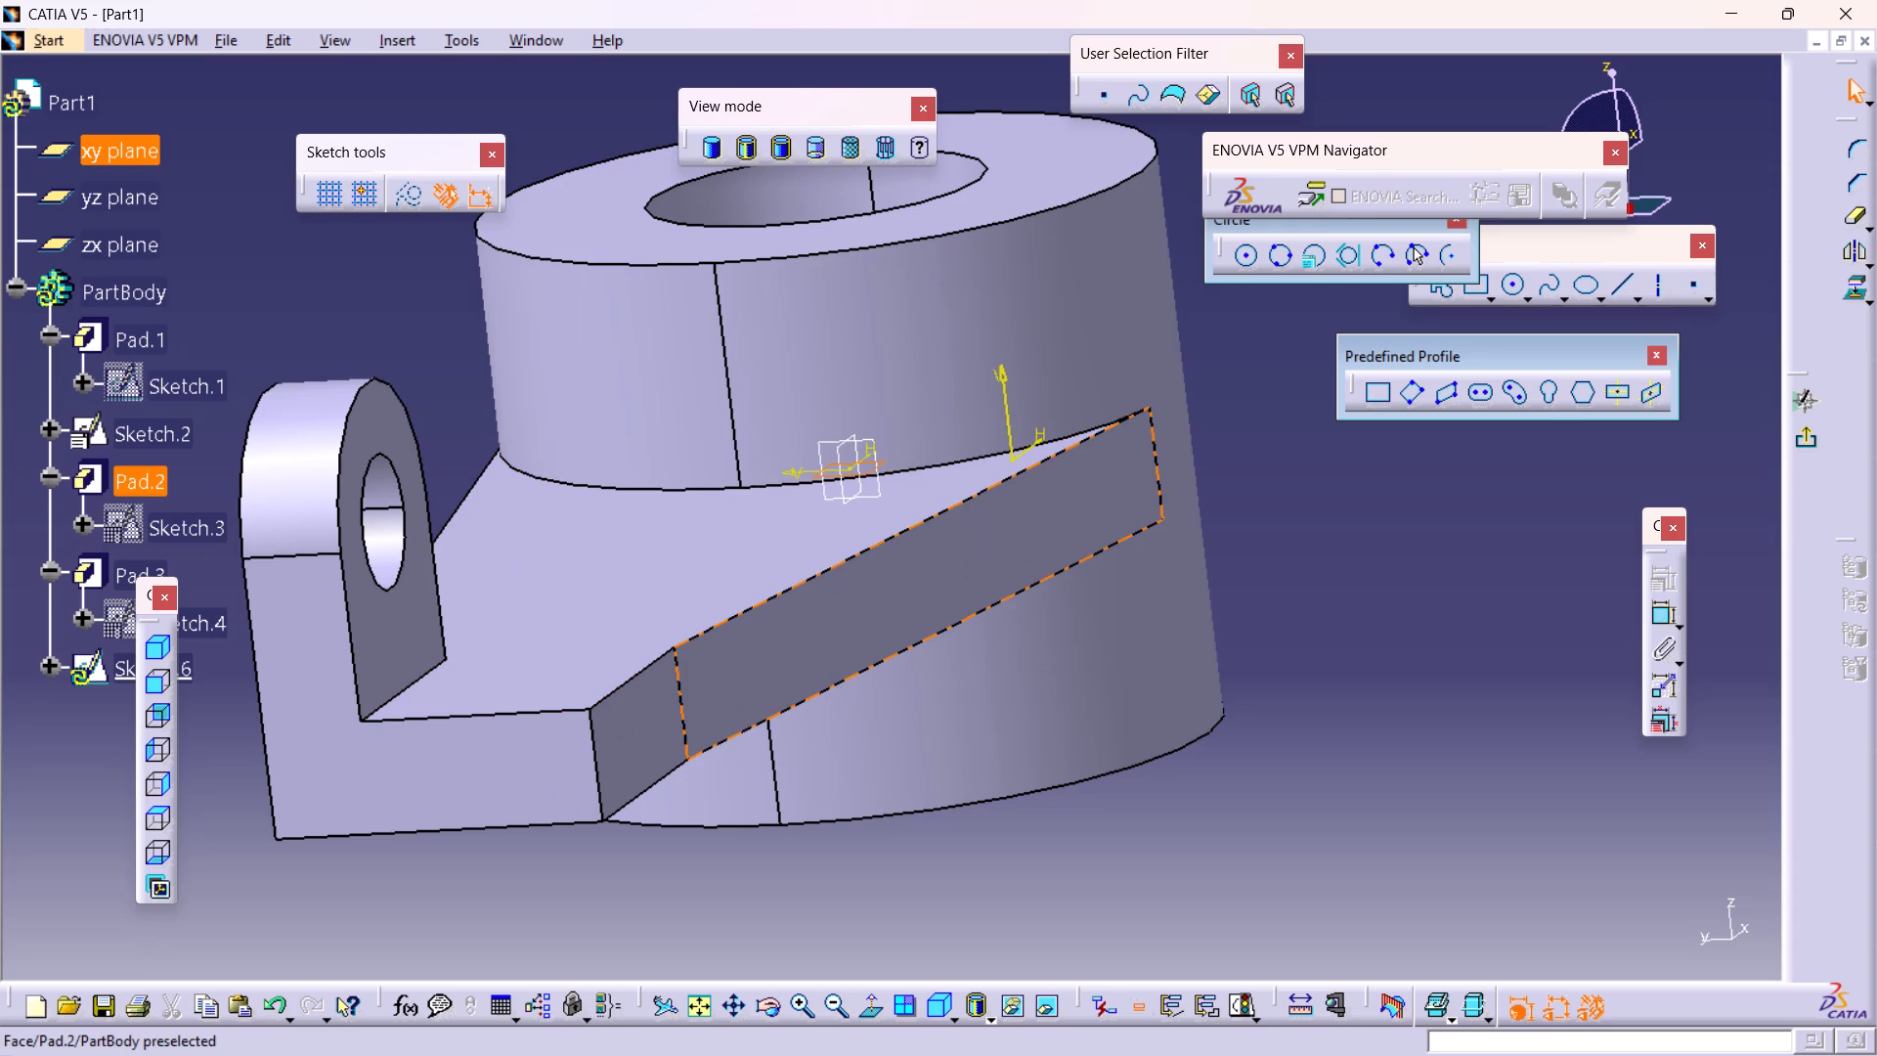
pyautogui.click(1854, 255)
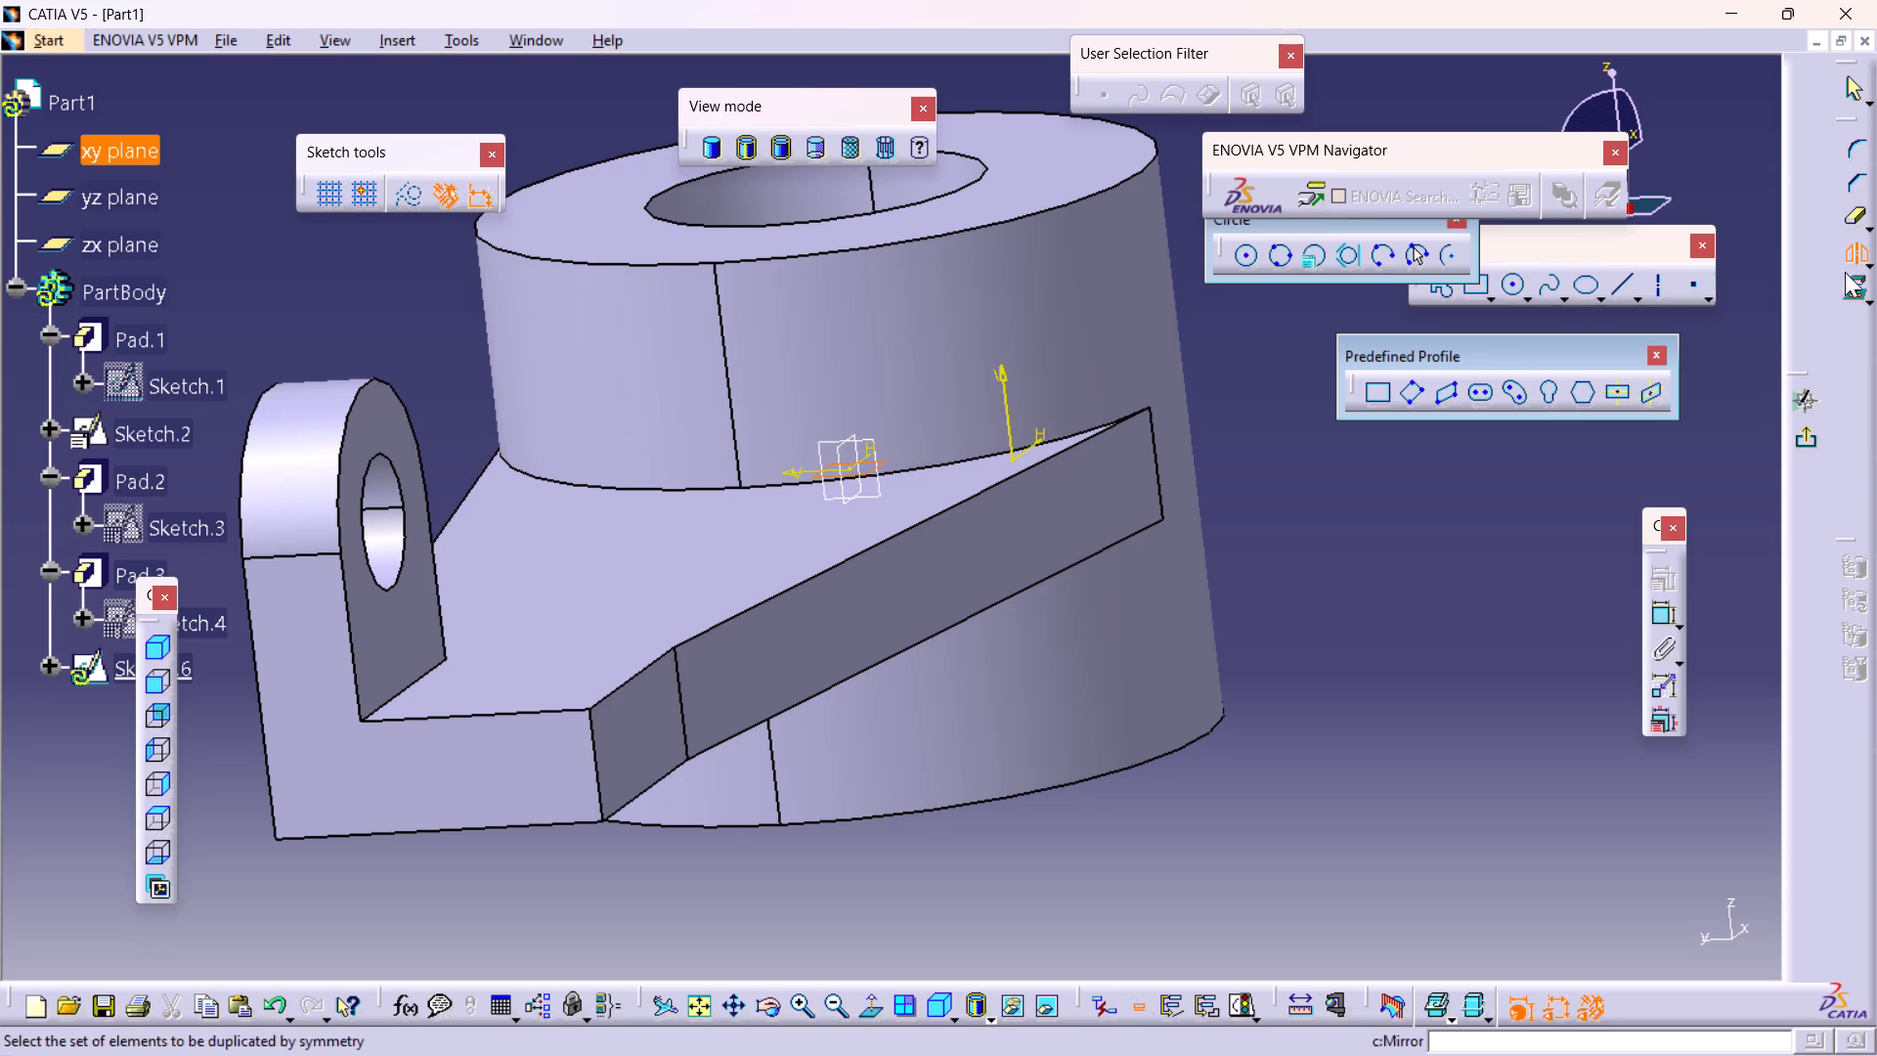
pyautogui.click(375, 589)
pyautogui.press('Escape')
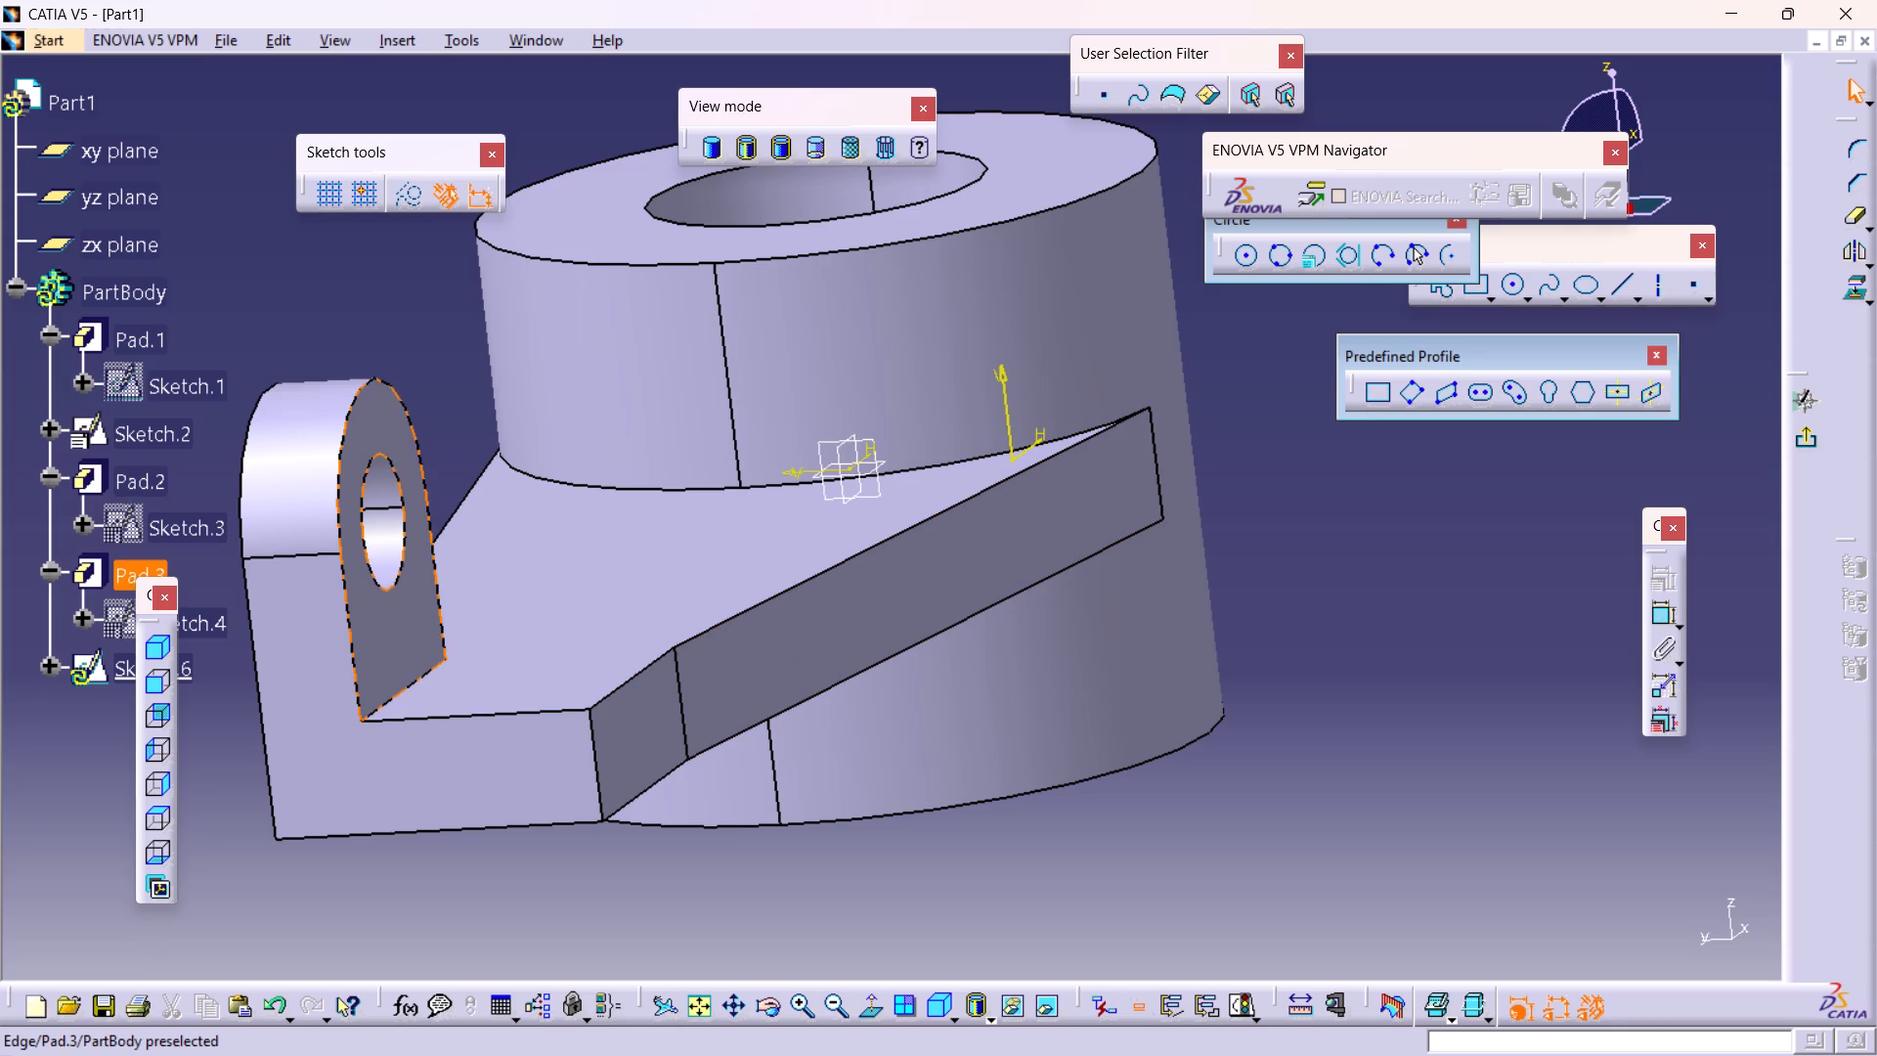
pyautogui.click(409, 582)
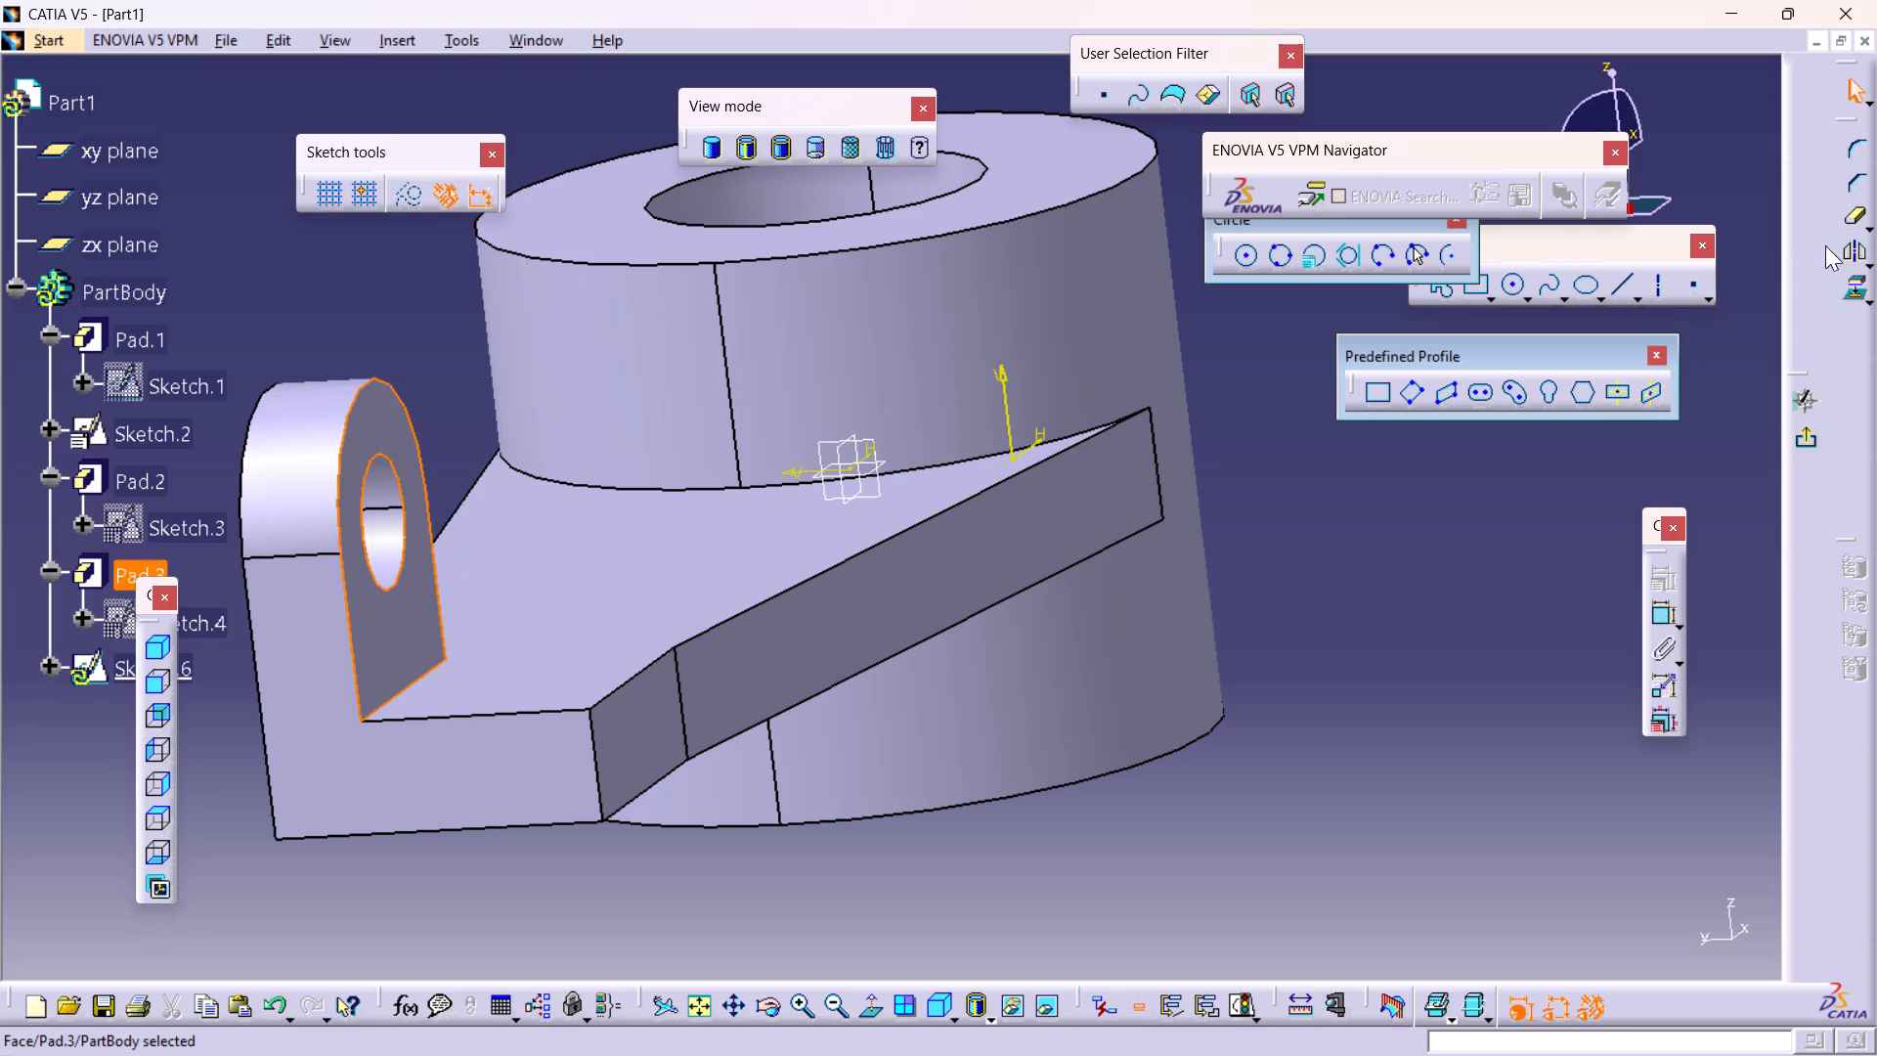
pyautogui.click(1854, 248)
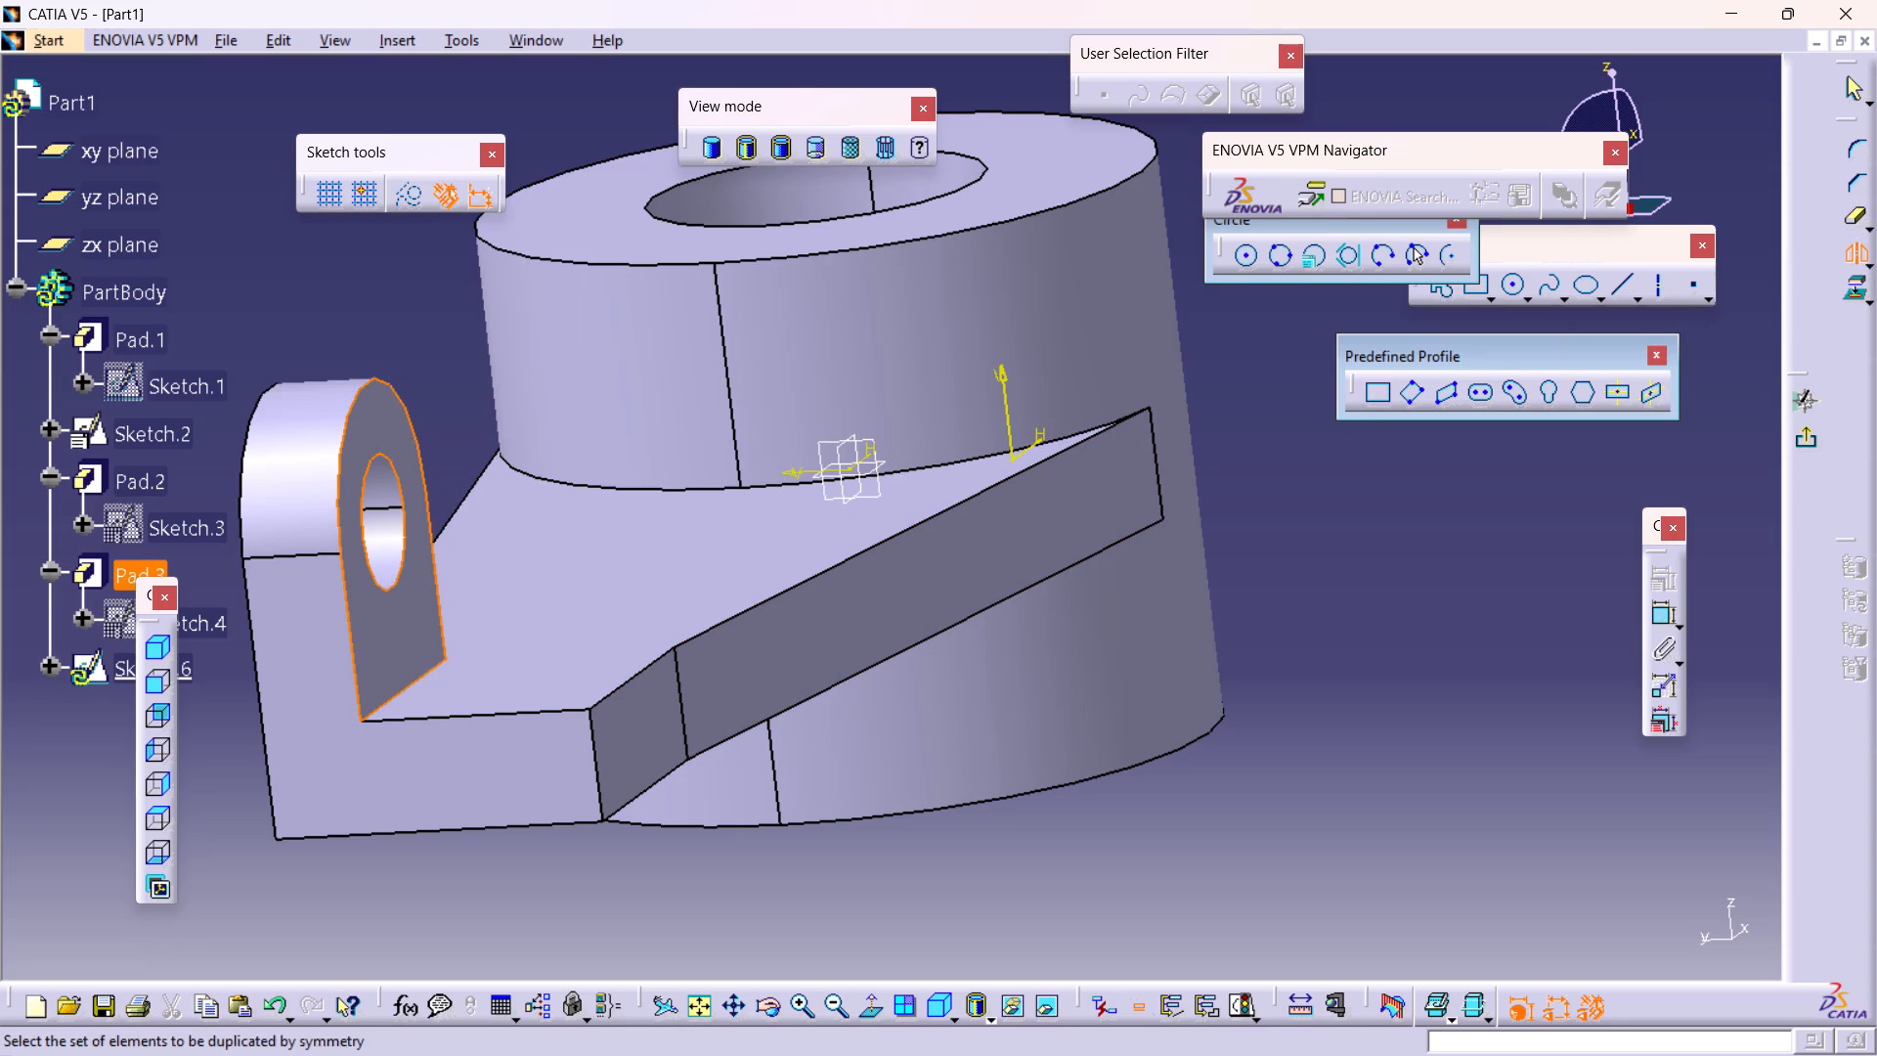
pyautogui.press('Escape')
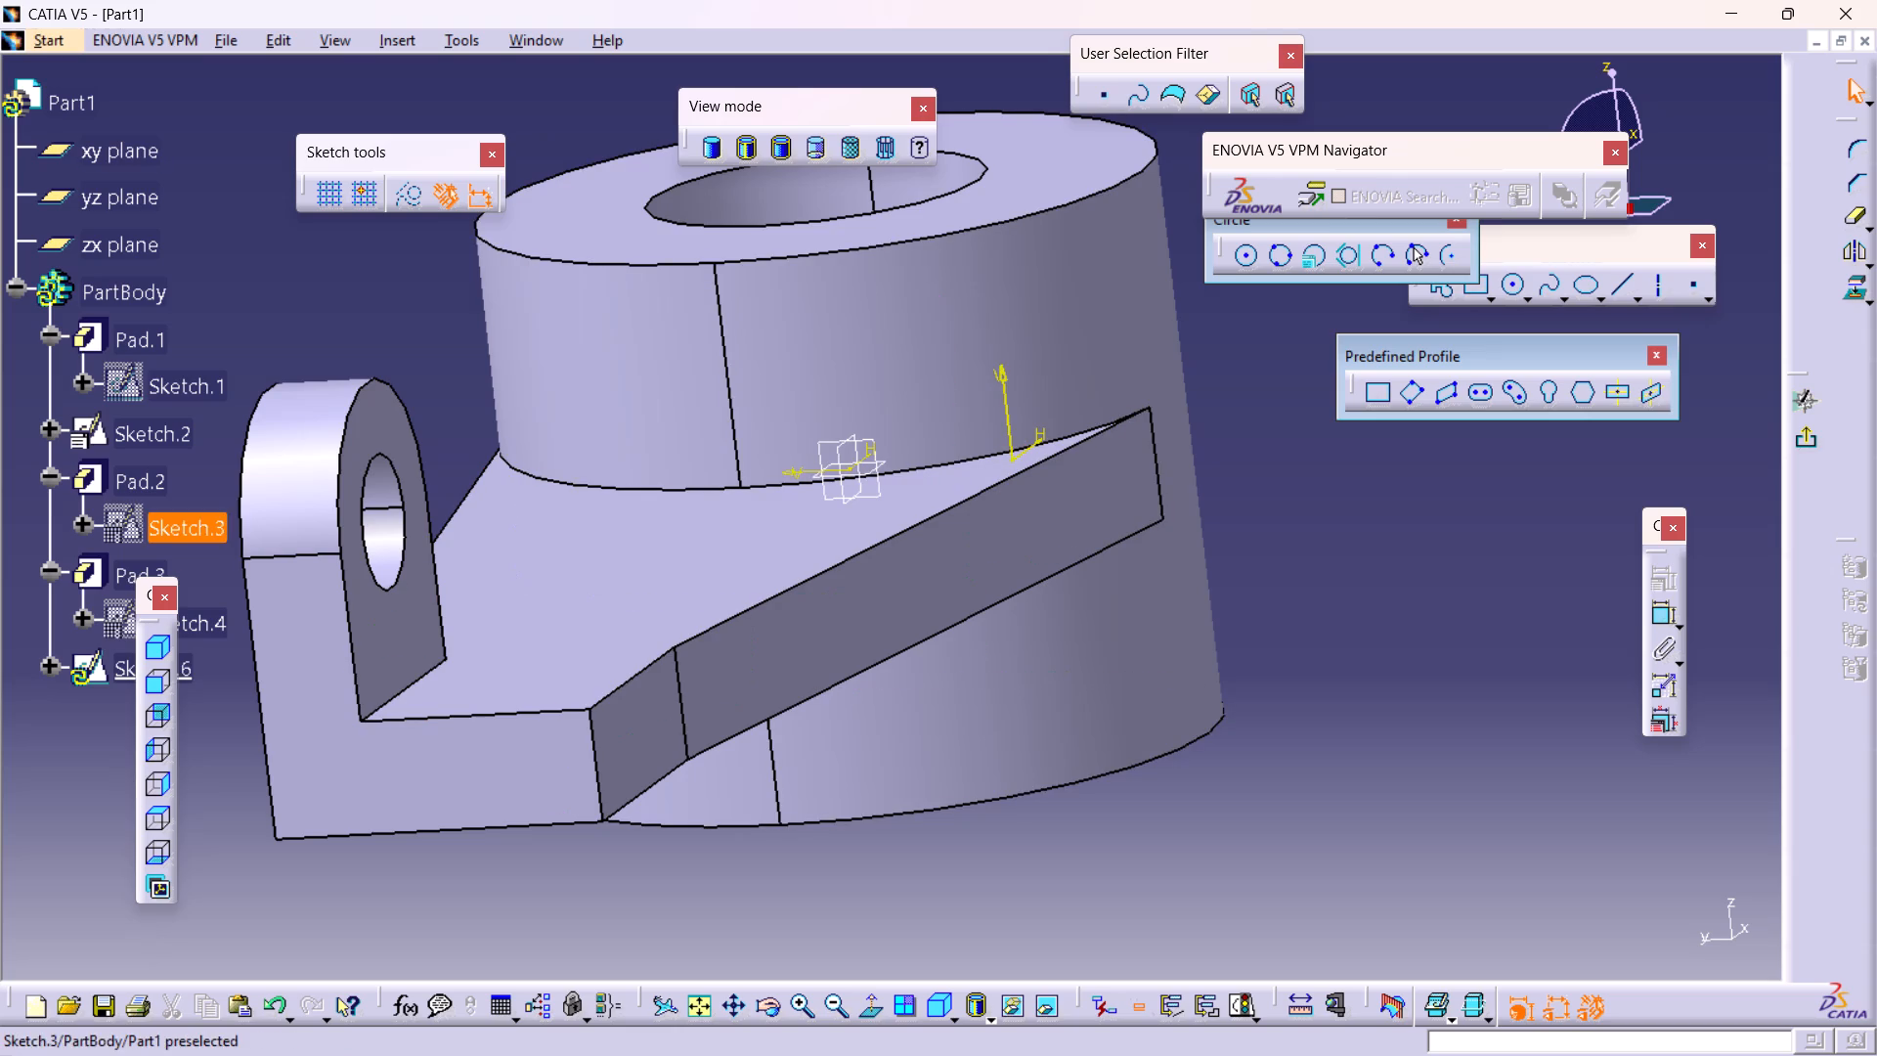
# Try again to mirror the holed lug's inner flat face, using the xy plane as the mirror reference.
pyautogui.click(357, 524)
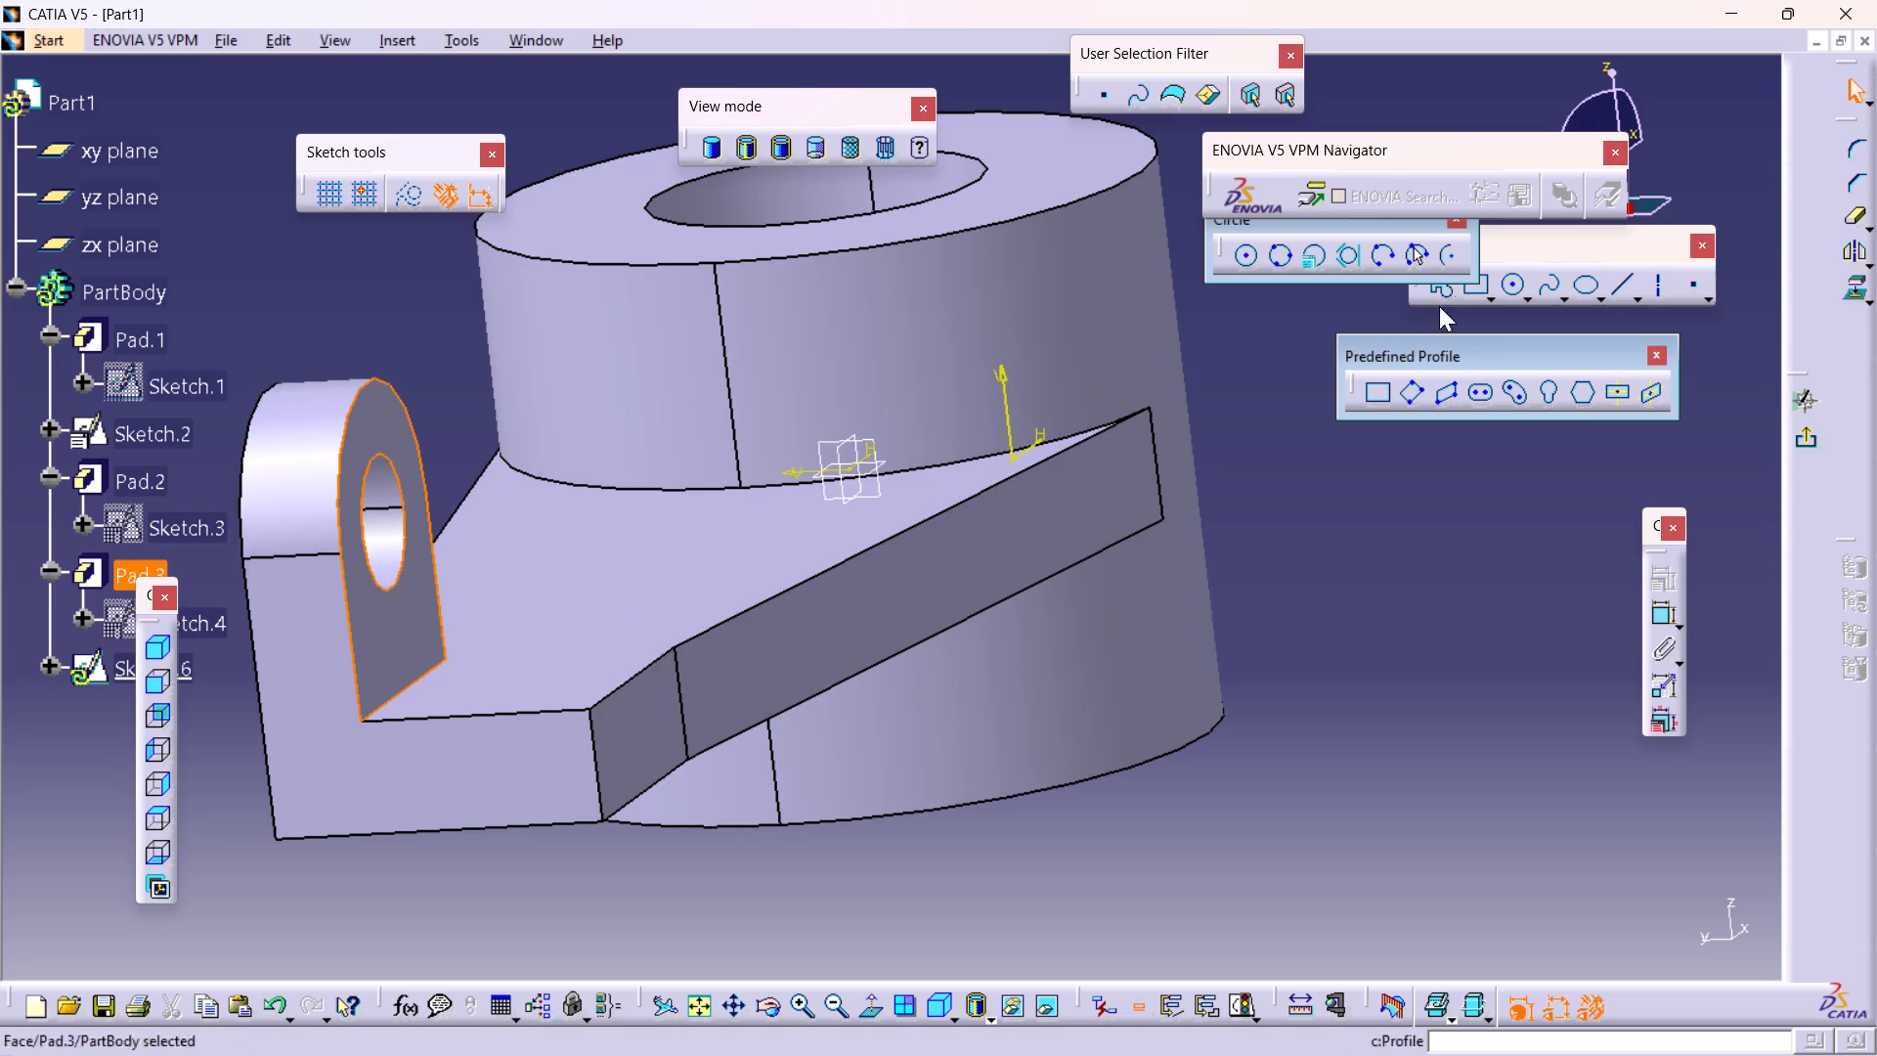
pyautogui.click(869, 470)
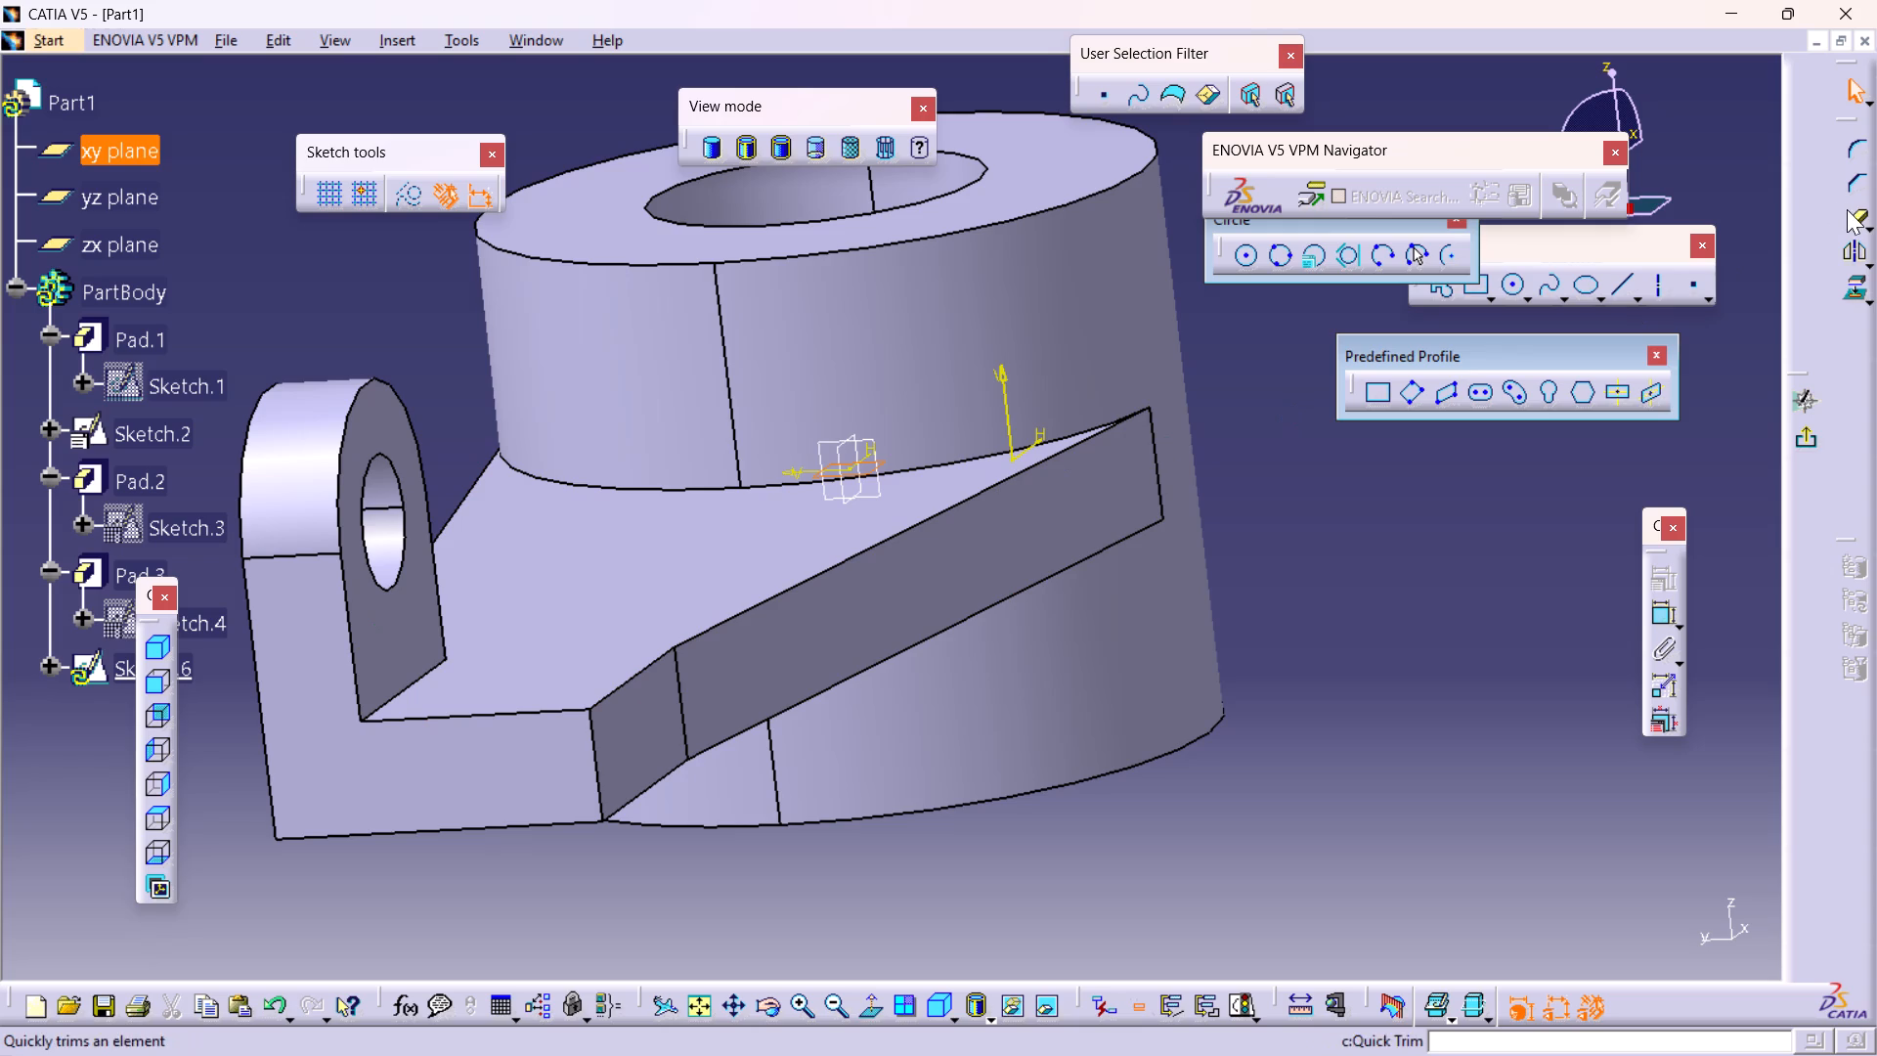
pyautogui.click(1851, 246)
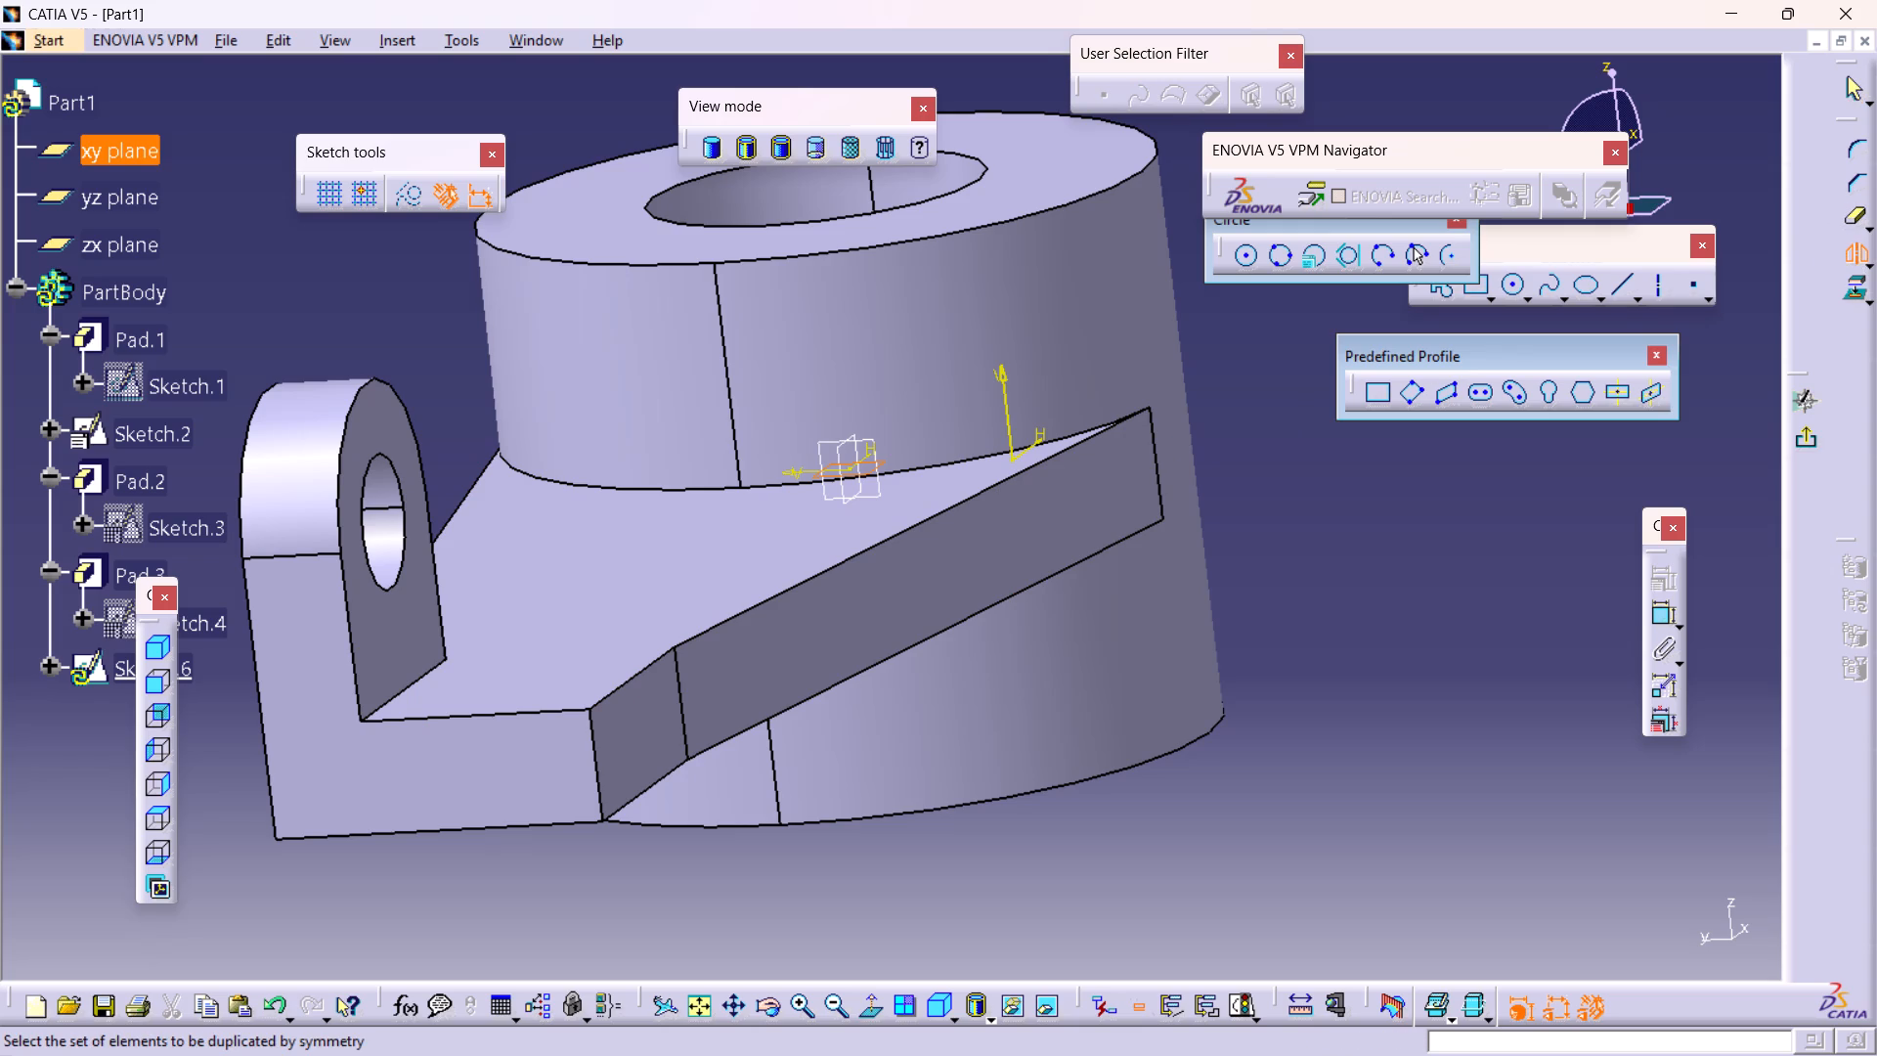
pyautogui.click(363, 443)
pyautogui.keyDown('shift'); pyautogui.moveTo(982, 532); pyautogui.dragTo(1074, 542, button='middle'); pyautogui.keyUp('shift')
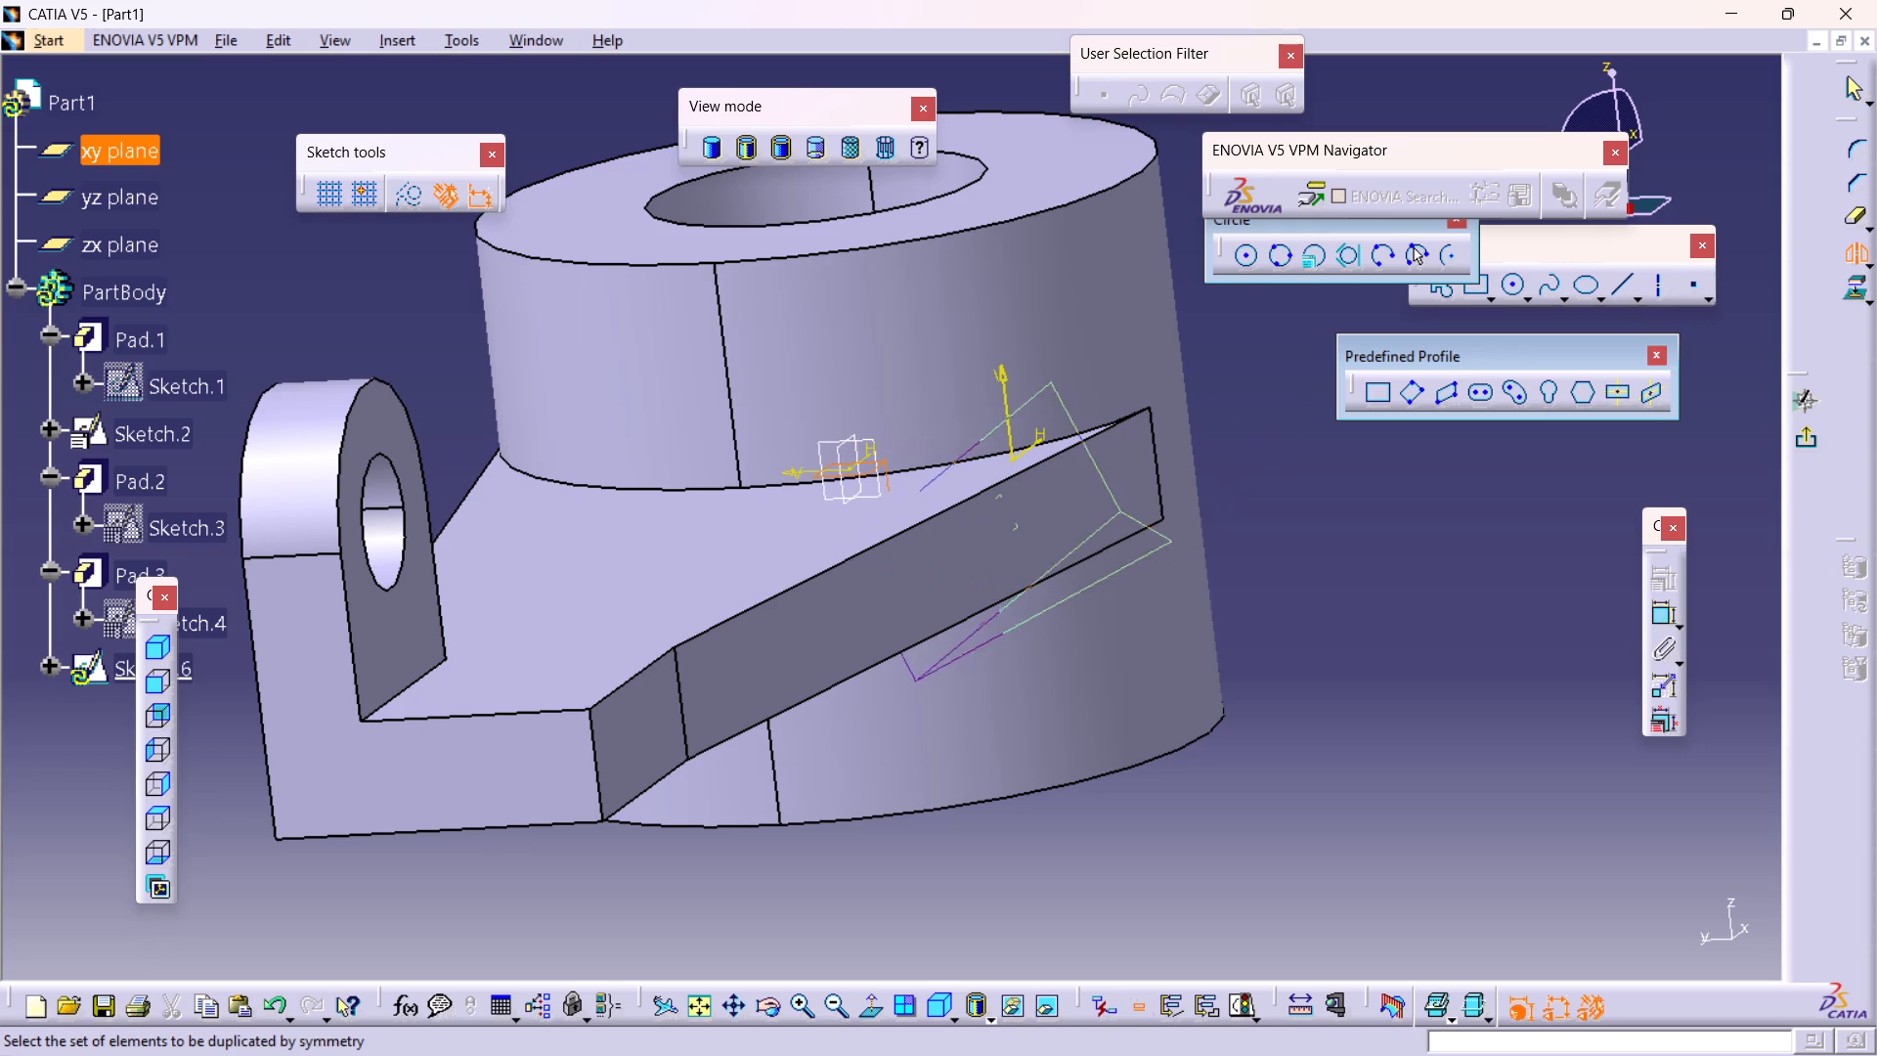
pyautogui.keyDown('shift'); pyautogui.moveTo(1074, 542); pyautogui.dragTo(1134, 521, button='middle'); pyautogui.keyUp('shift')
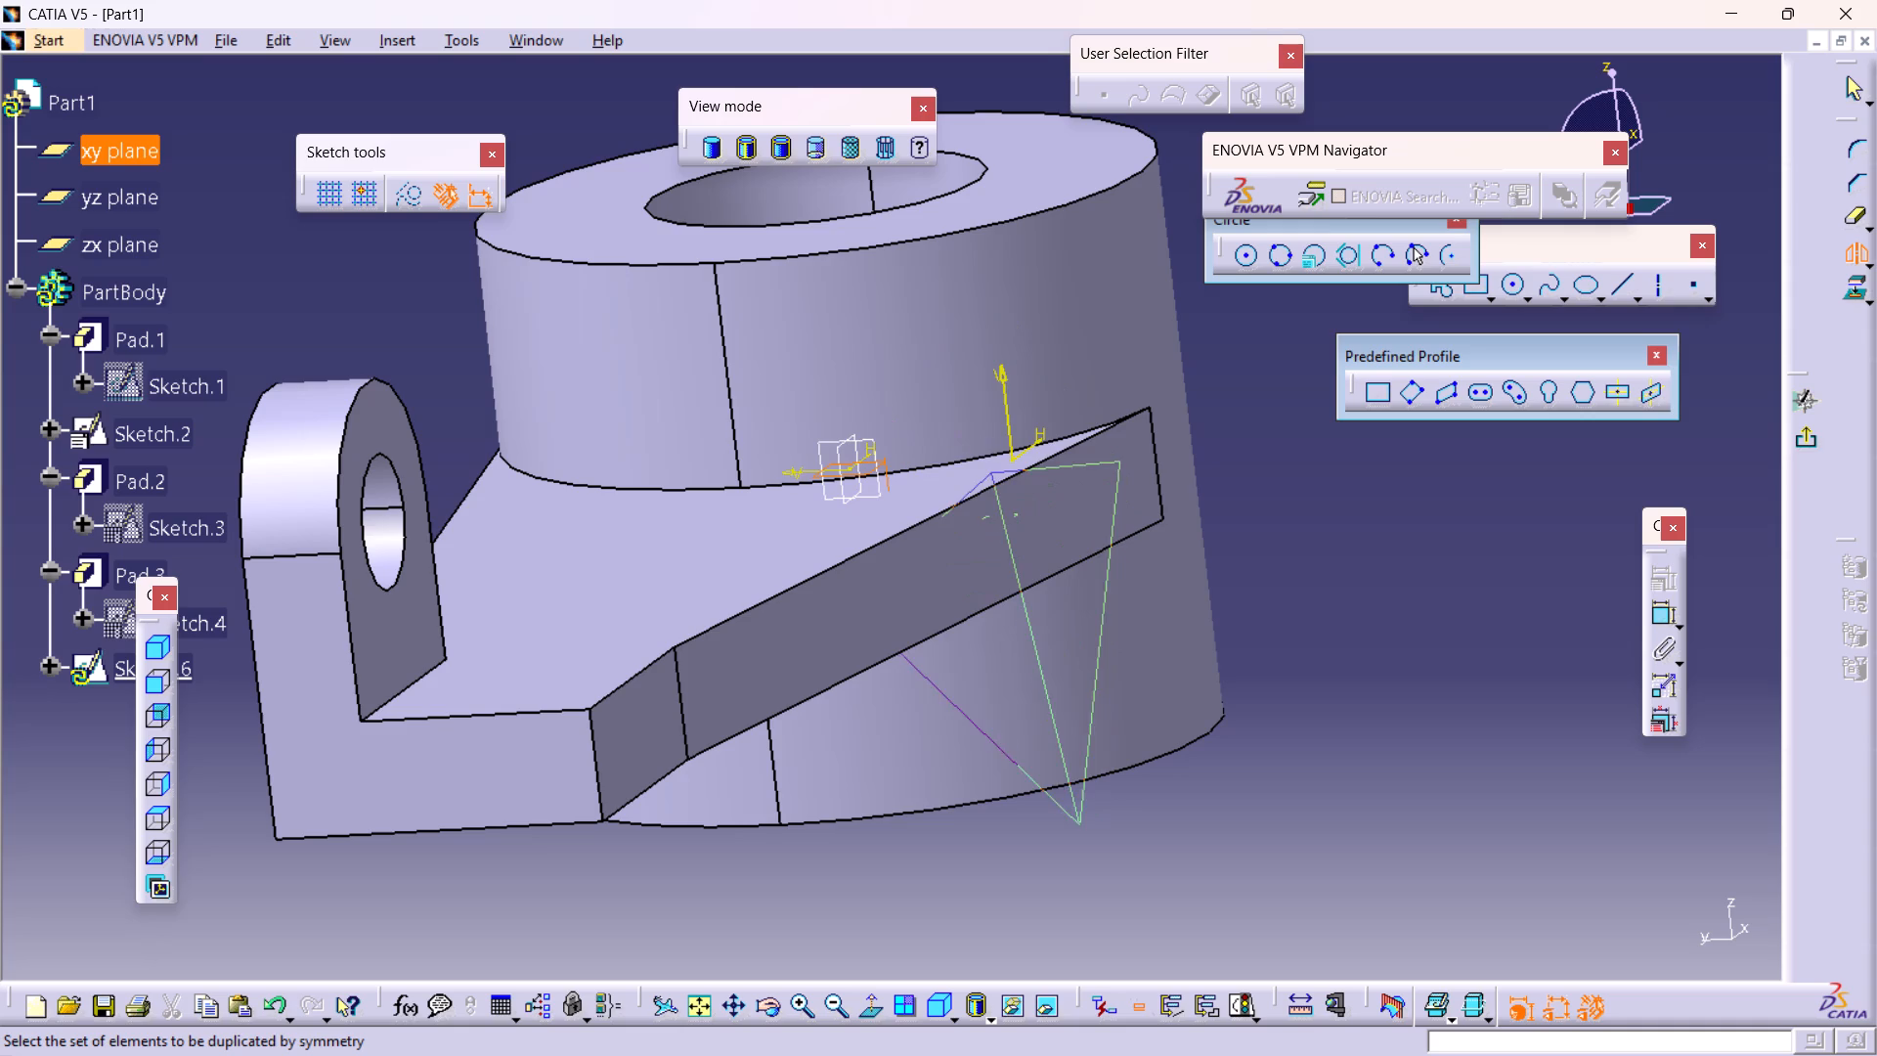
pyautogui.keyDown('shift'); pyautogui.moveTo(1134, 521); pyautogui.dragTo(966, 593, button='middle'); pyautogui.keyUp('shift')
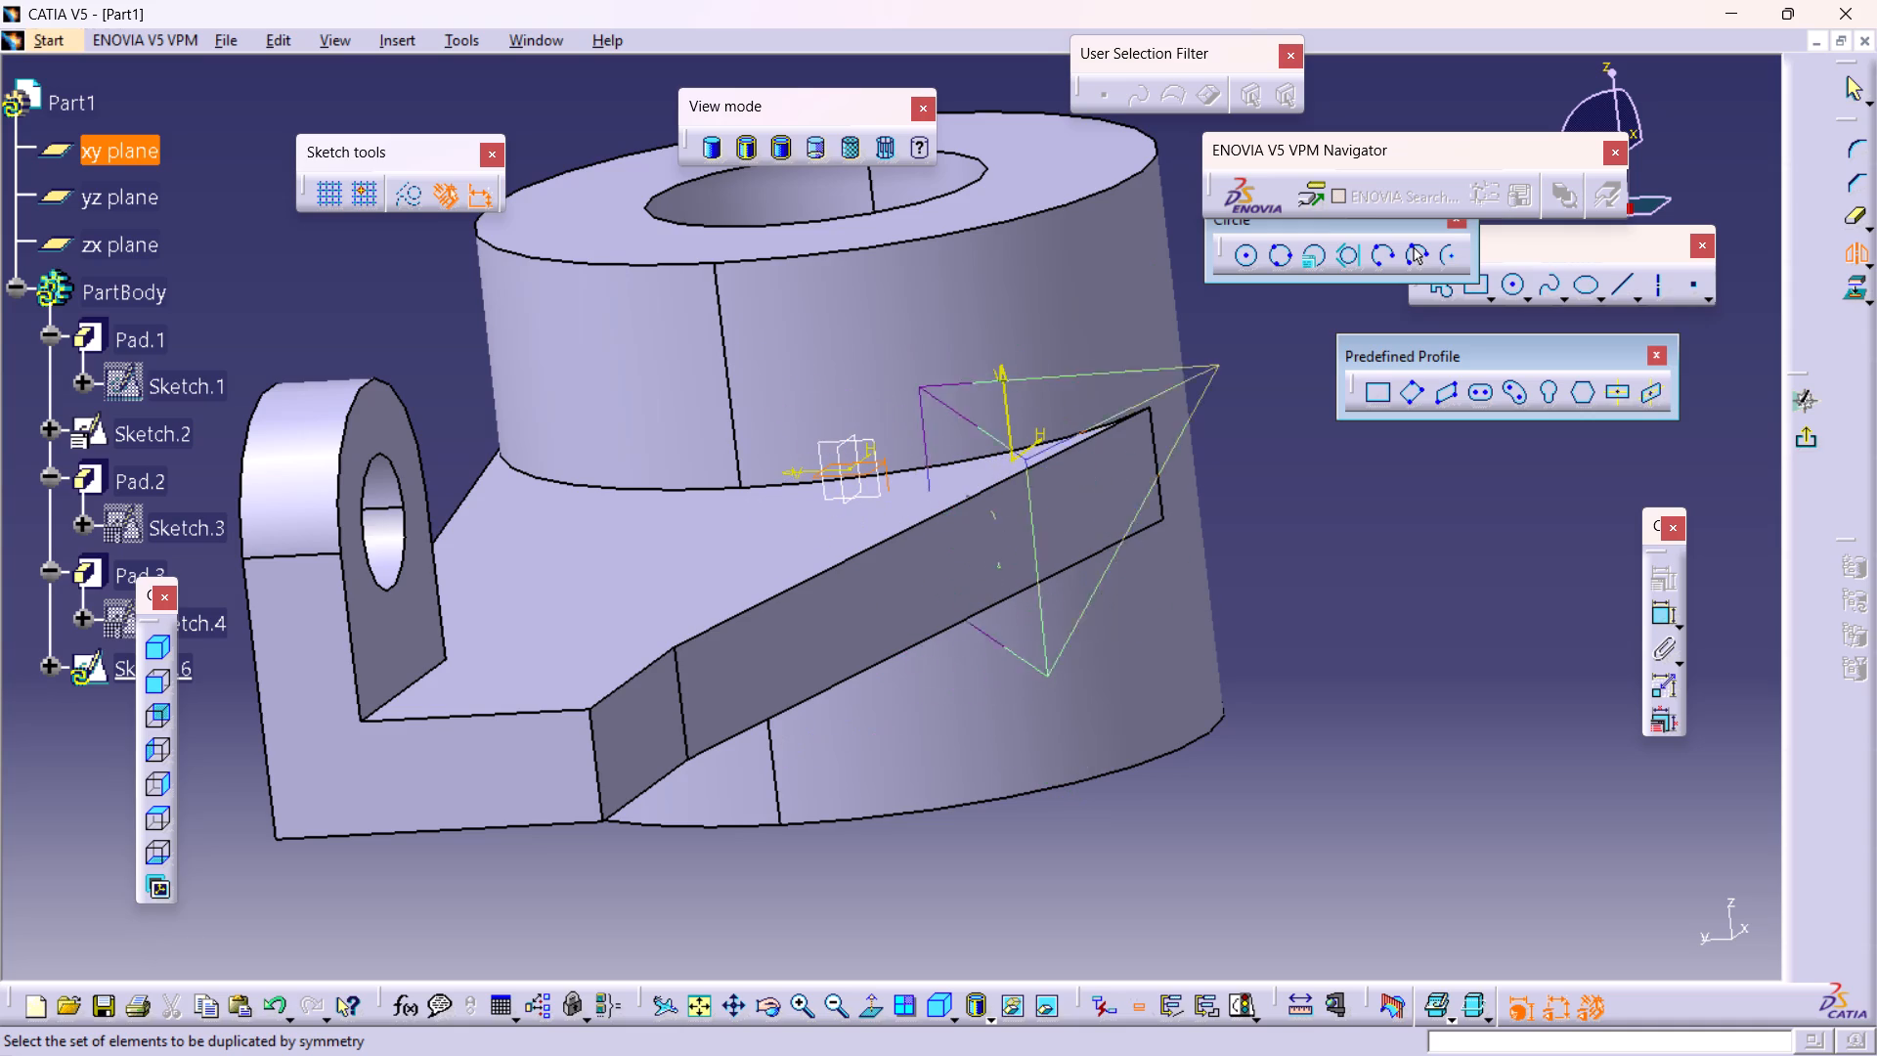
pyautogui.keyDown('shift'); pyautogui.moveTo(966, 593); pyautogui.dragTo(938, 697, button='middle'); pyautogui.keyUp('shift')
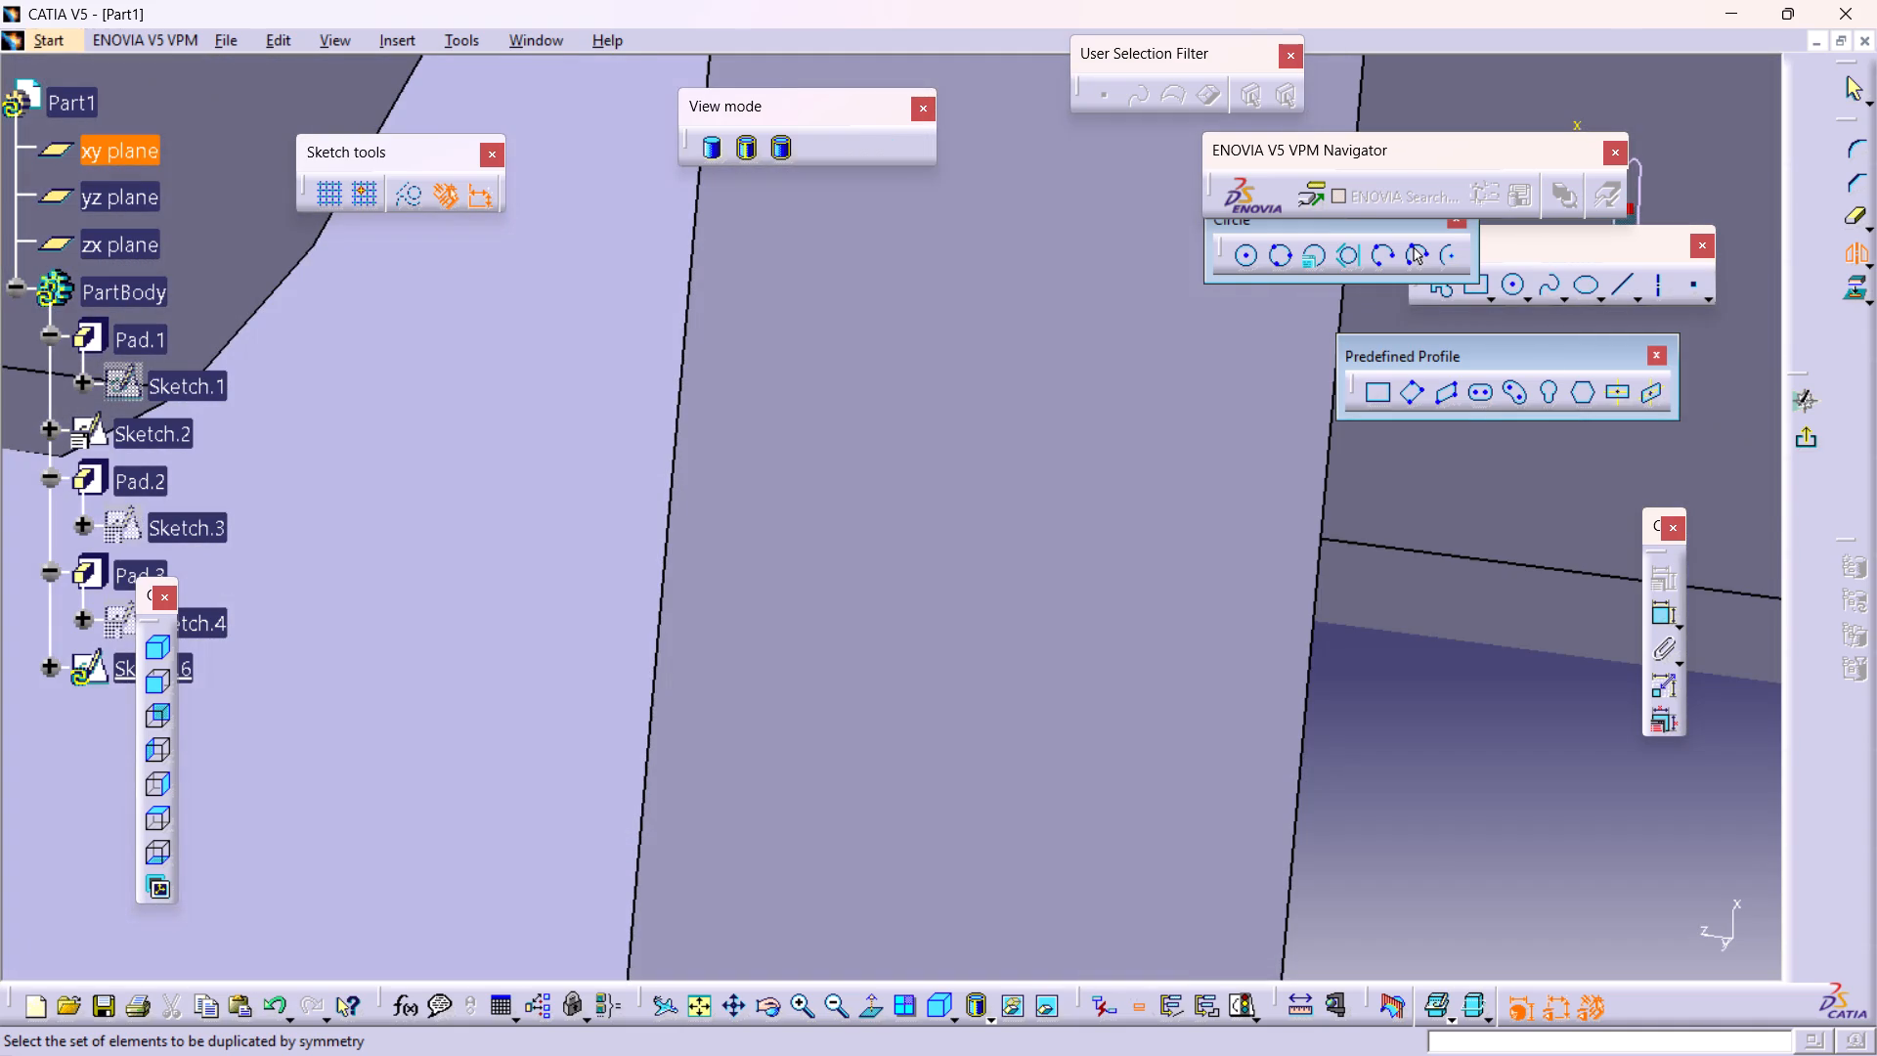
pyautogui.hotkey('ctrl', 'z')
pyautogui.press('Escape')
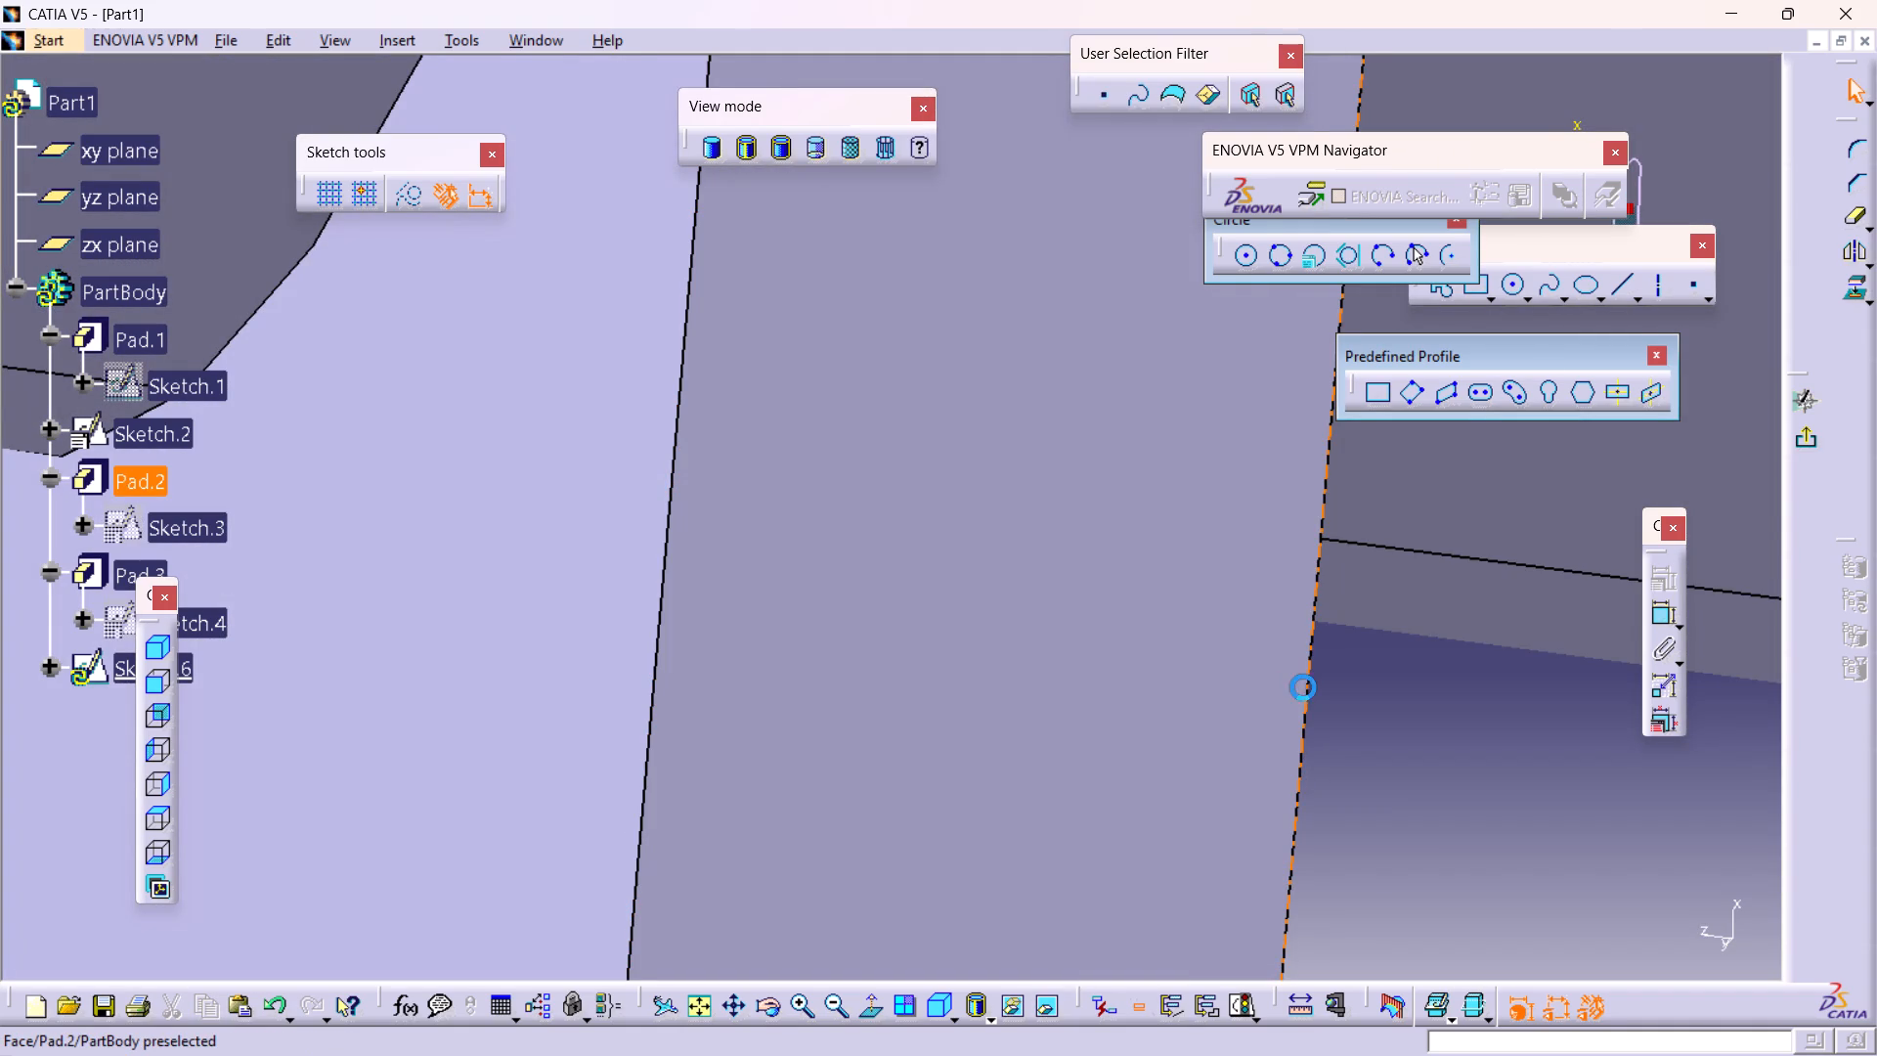
# Undo the creation of the empty sketch on the arm's small side face.
pyautogui.hotkey('ctrl', 'z')
pyautogui.hotkey('ctrl', 'z')
pyautogui.hotkey('ctrl', 'z')
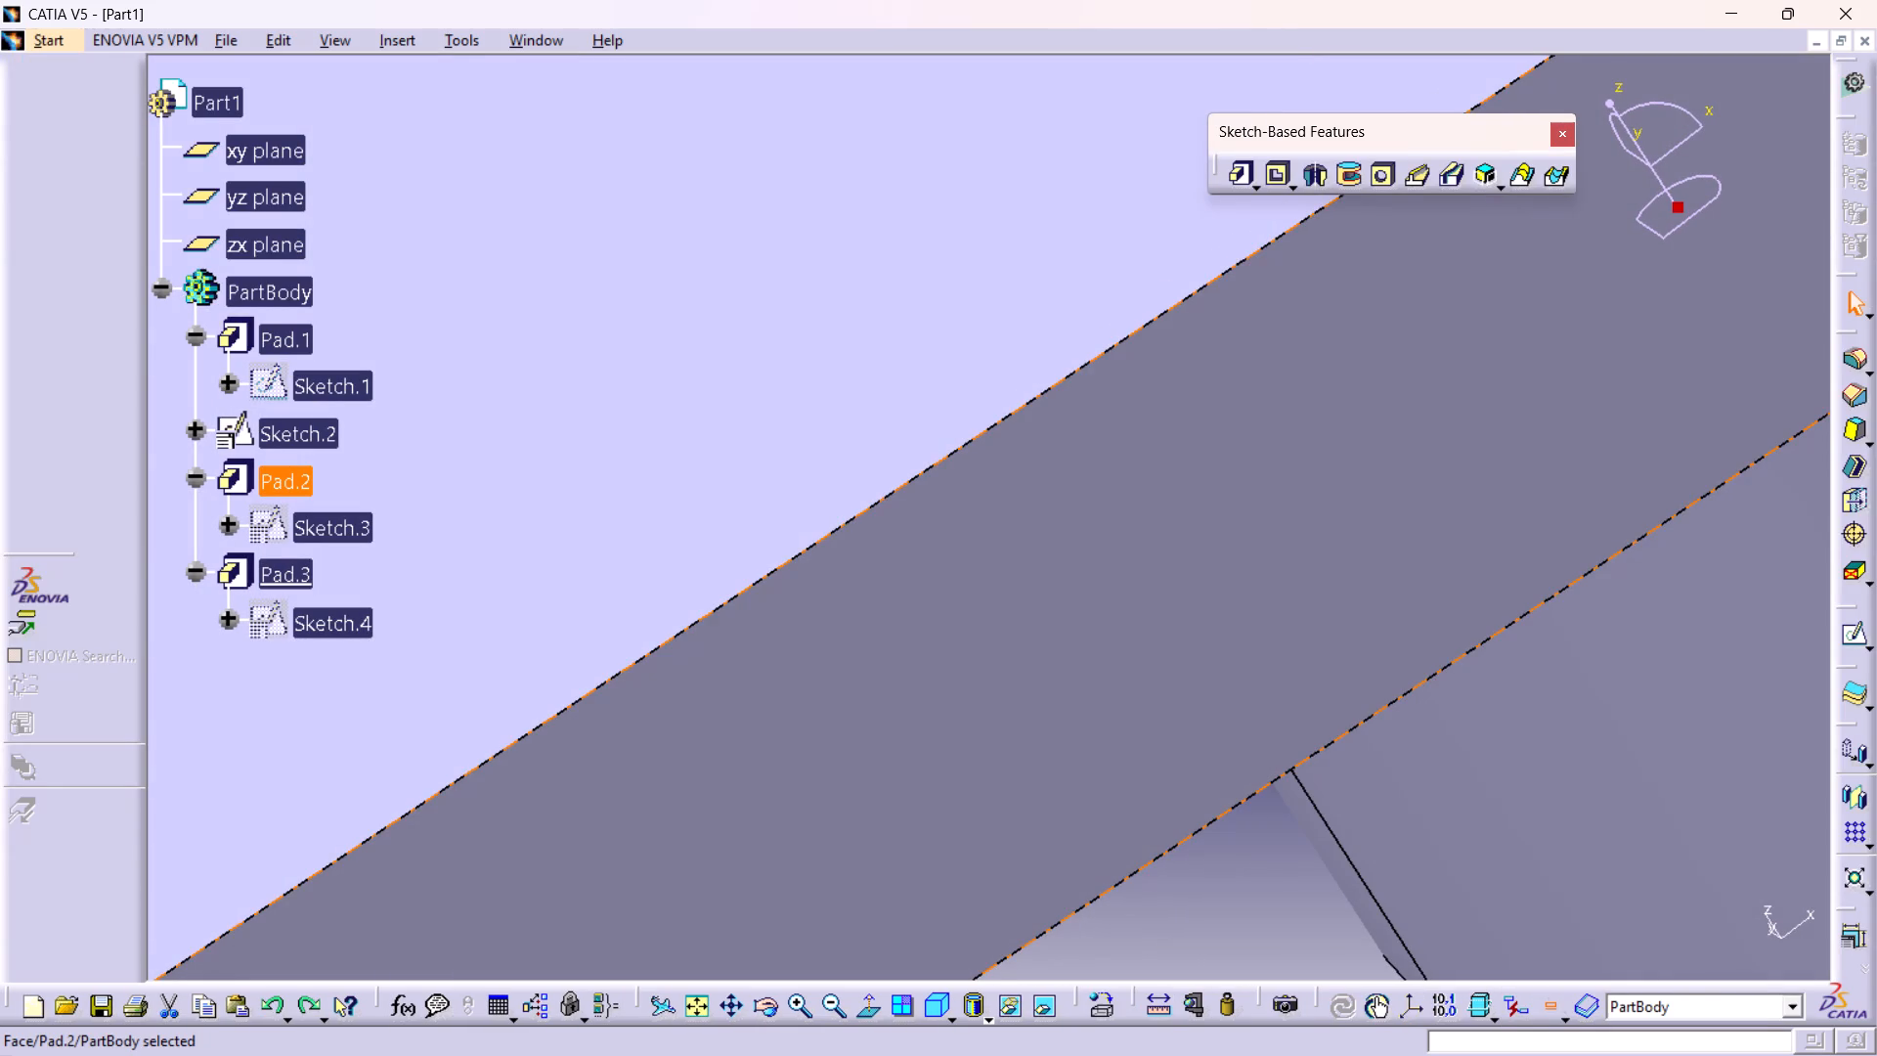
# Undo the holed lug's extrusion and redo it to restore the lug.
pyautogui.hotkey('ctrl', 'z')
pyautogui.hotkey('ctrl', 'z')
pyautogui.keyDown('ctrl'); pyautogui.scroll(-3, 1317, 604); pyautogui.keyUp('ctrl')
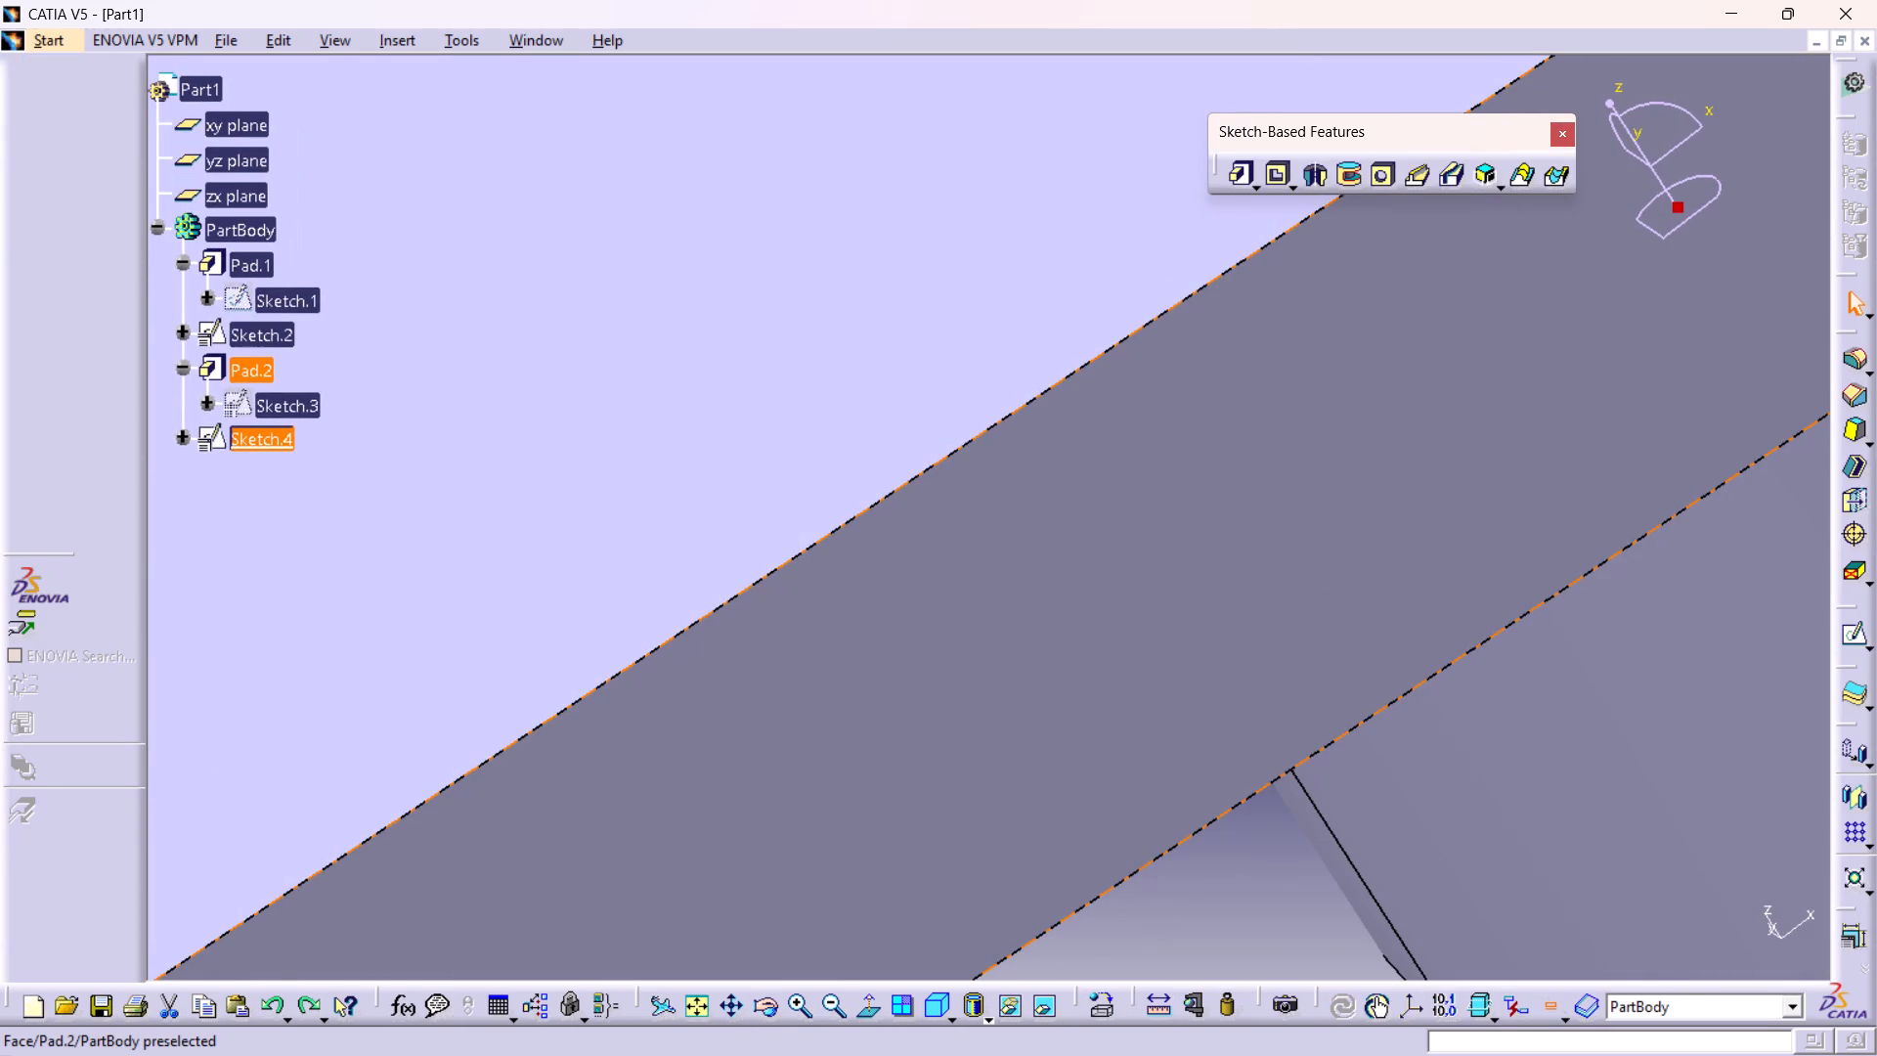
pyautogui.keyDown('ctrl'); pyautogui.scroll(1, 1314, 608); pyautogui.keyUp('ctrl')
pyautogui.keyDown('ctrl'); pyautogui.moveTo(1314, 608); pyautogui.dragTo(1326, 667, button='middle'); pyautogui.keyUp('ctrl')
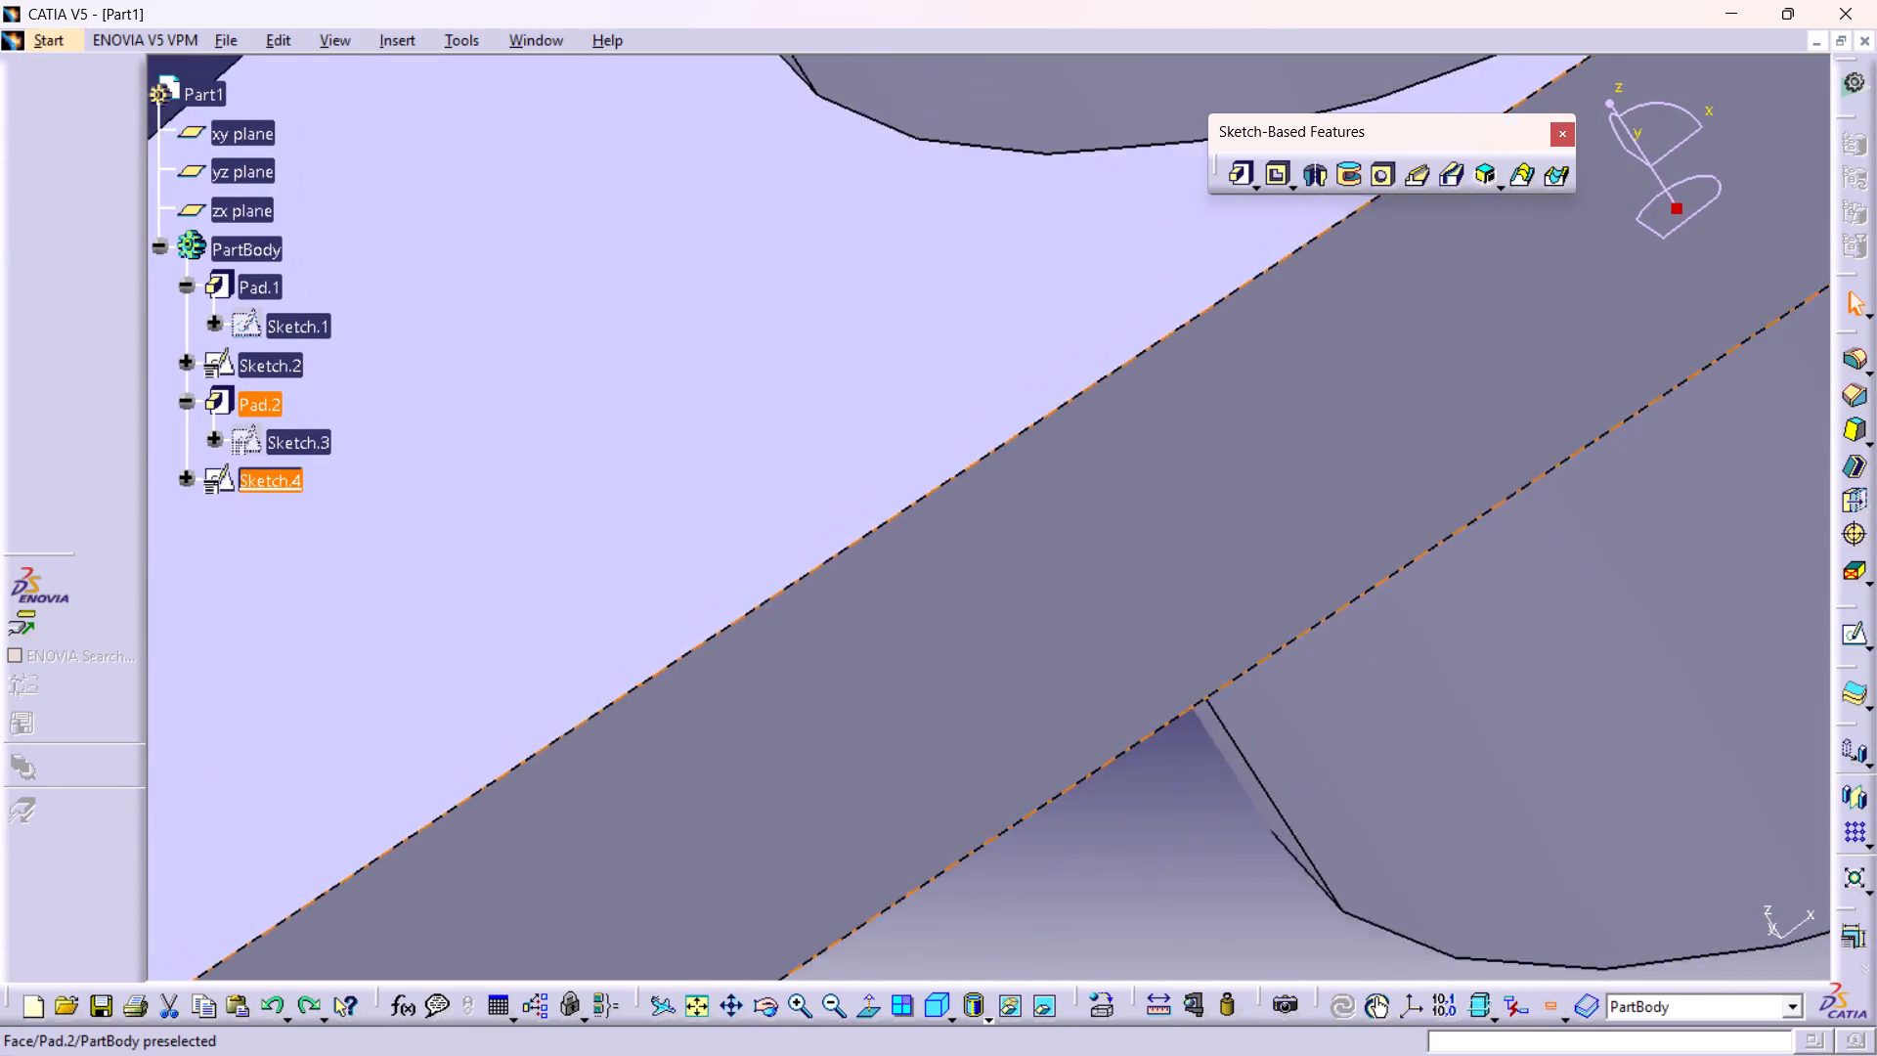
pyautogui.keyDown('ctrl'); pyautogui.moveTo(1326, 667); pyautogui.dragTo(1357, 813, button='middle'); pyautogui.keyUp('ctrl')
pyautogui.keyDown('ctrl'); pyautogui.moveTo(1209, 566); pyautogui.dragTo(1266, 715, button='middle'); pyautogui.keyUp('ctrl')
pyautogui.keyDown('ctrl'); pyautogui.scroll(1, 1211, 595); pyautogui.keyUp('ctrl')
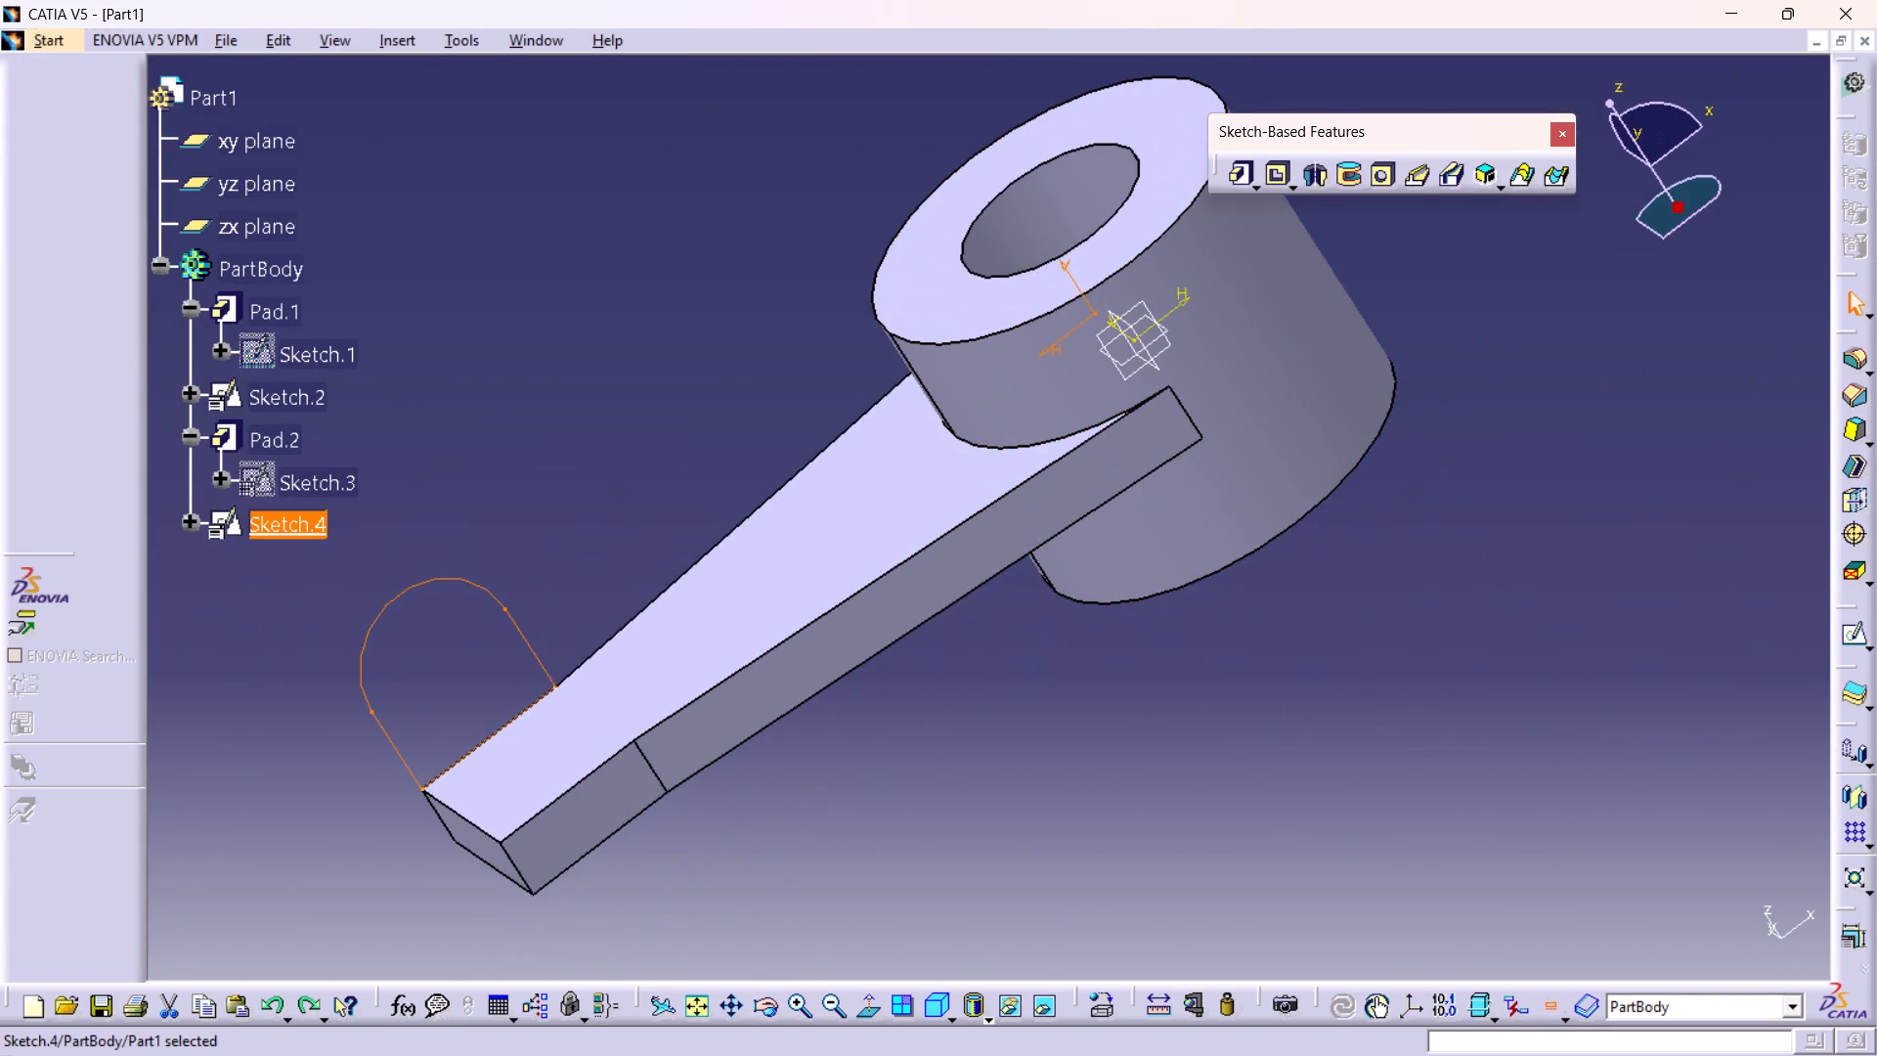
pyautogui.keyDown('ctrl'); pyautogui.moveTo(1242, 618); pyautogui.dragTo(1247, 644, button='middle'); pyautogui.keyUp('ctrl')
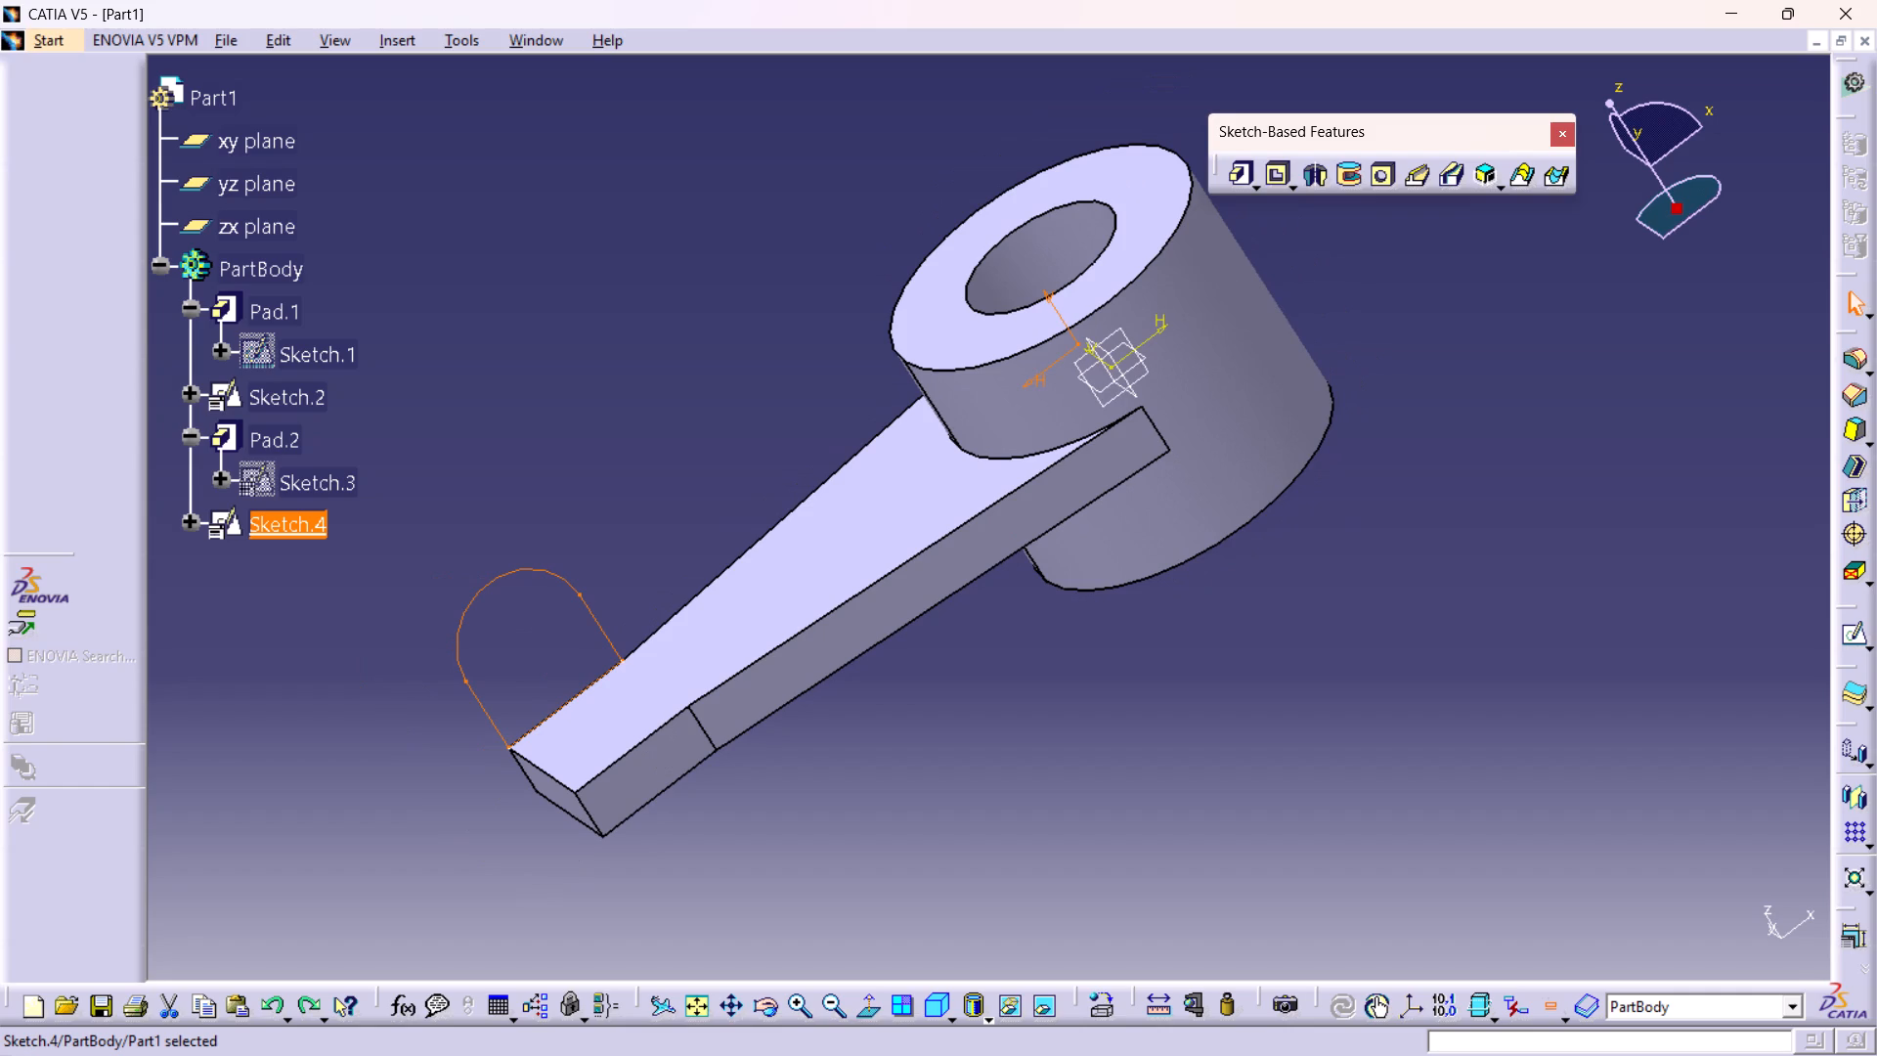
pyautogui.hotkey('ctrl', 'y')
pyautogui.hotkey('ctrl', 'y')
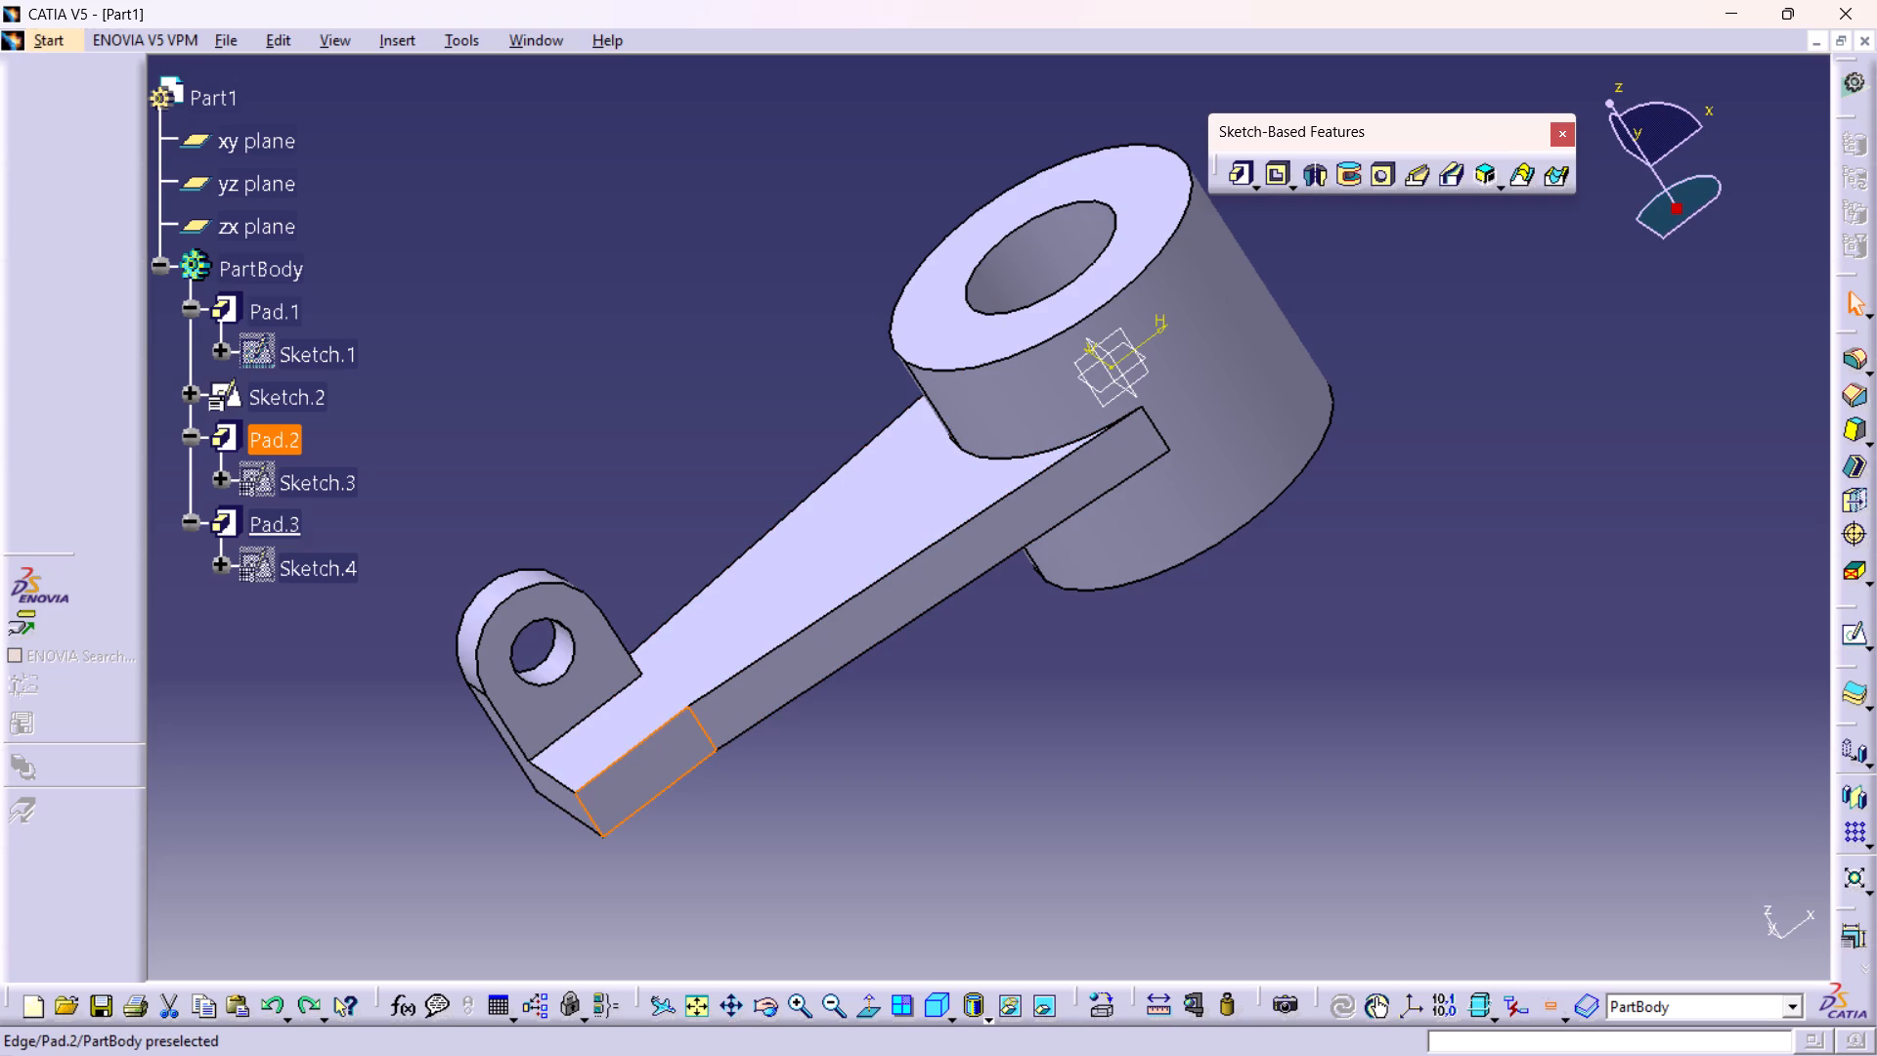
# Start a new sketch on the small flat side face at the arm's end, opposite the holed lug.
pyautogui.click(1857, 629)
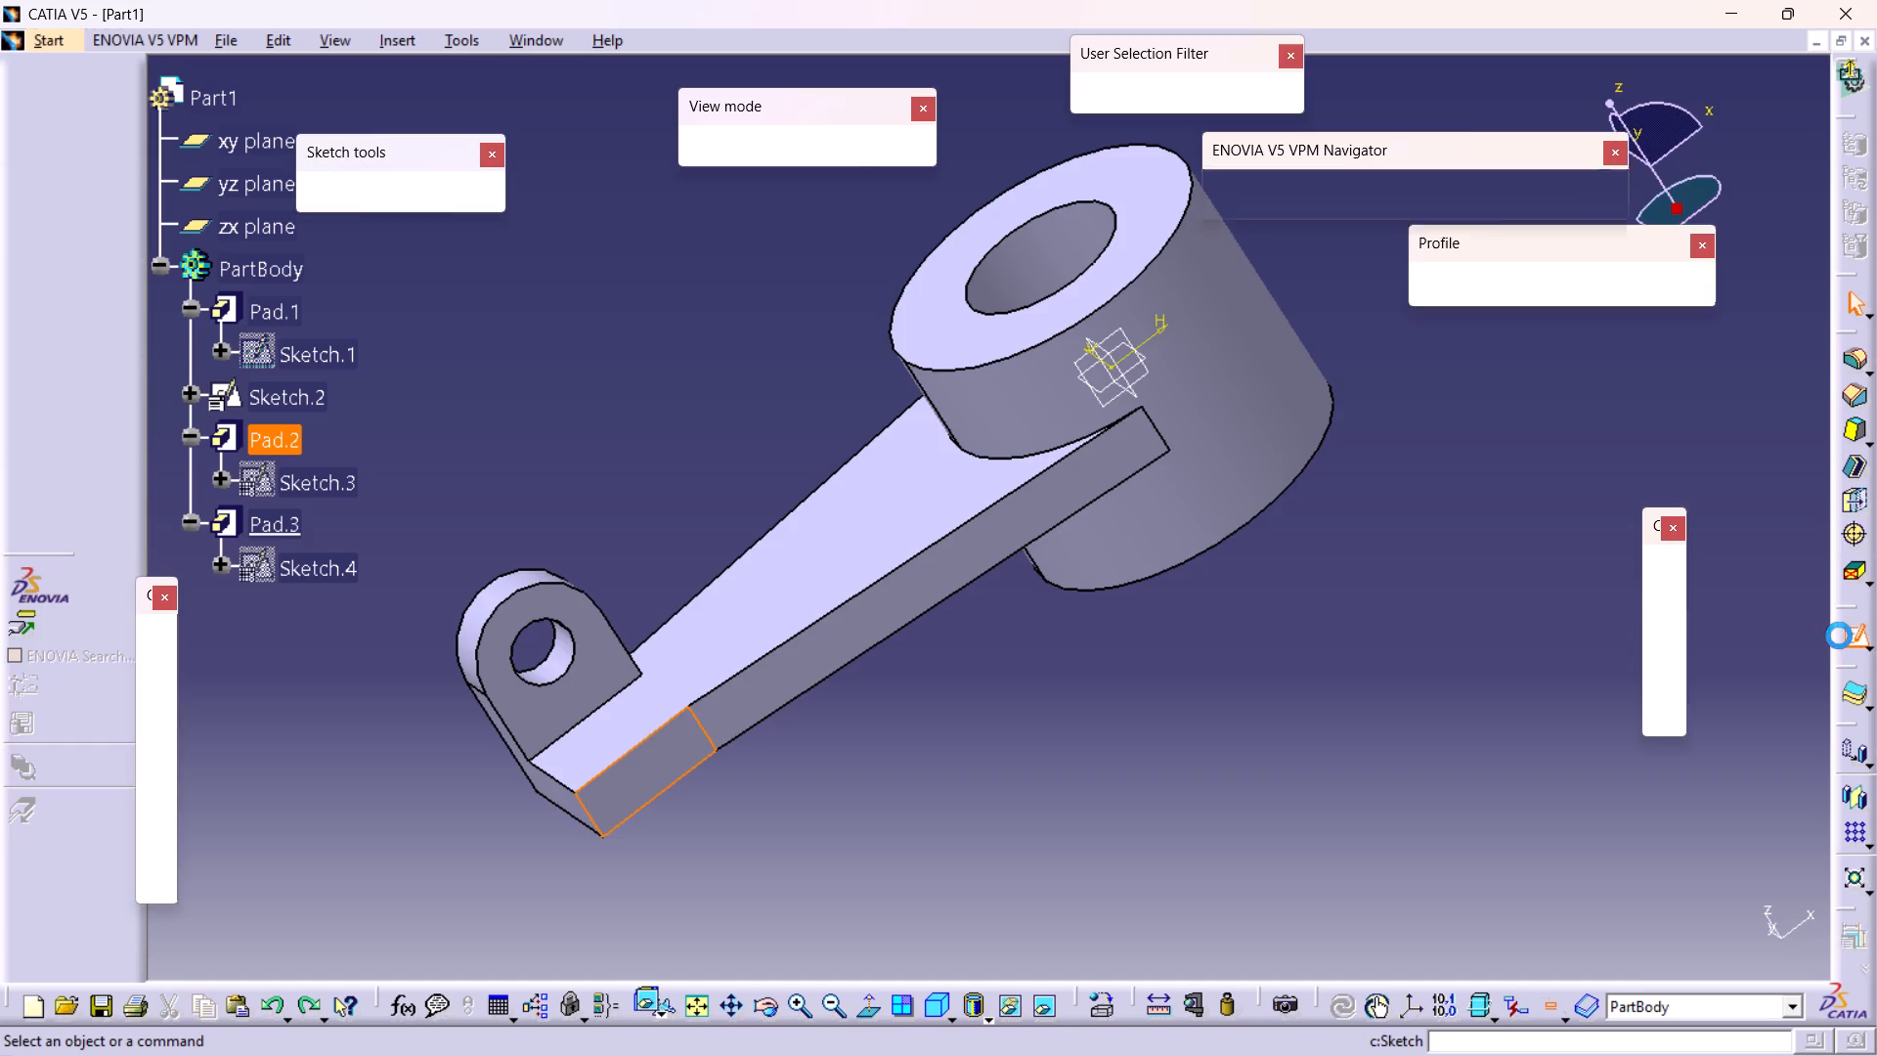
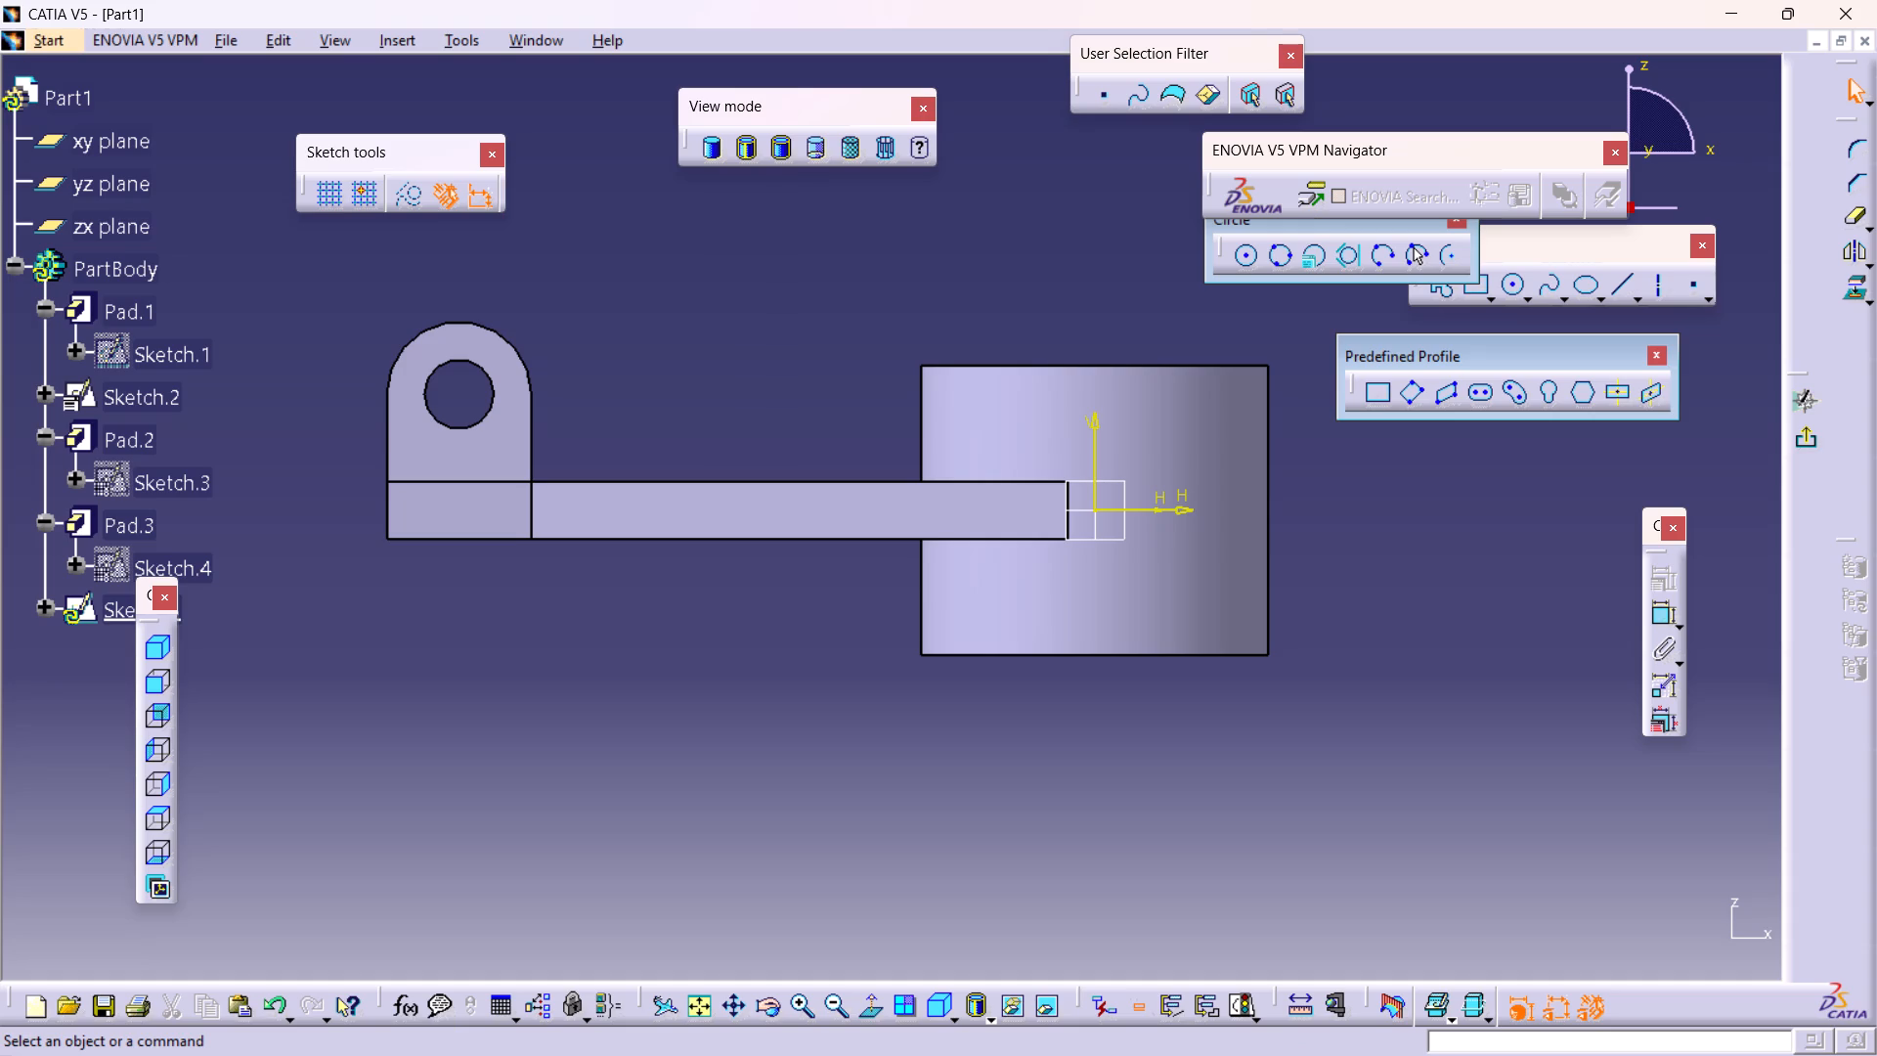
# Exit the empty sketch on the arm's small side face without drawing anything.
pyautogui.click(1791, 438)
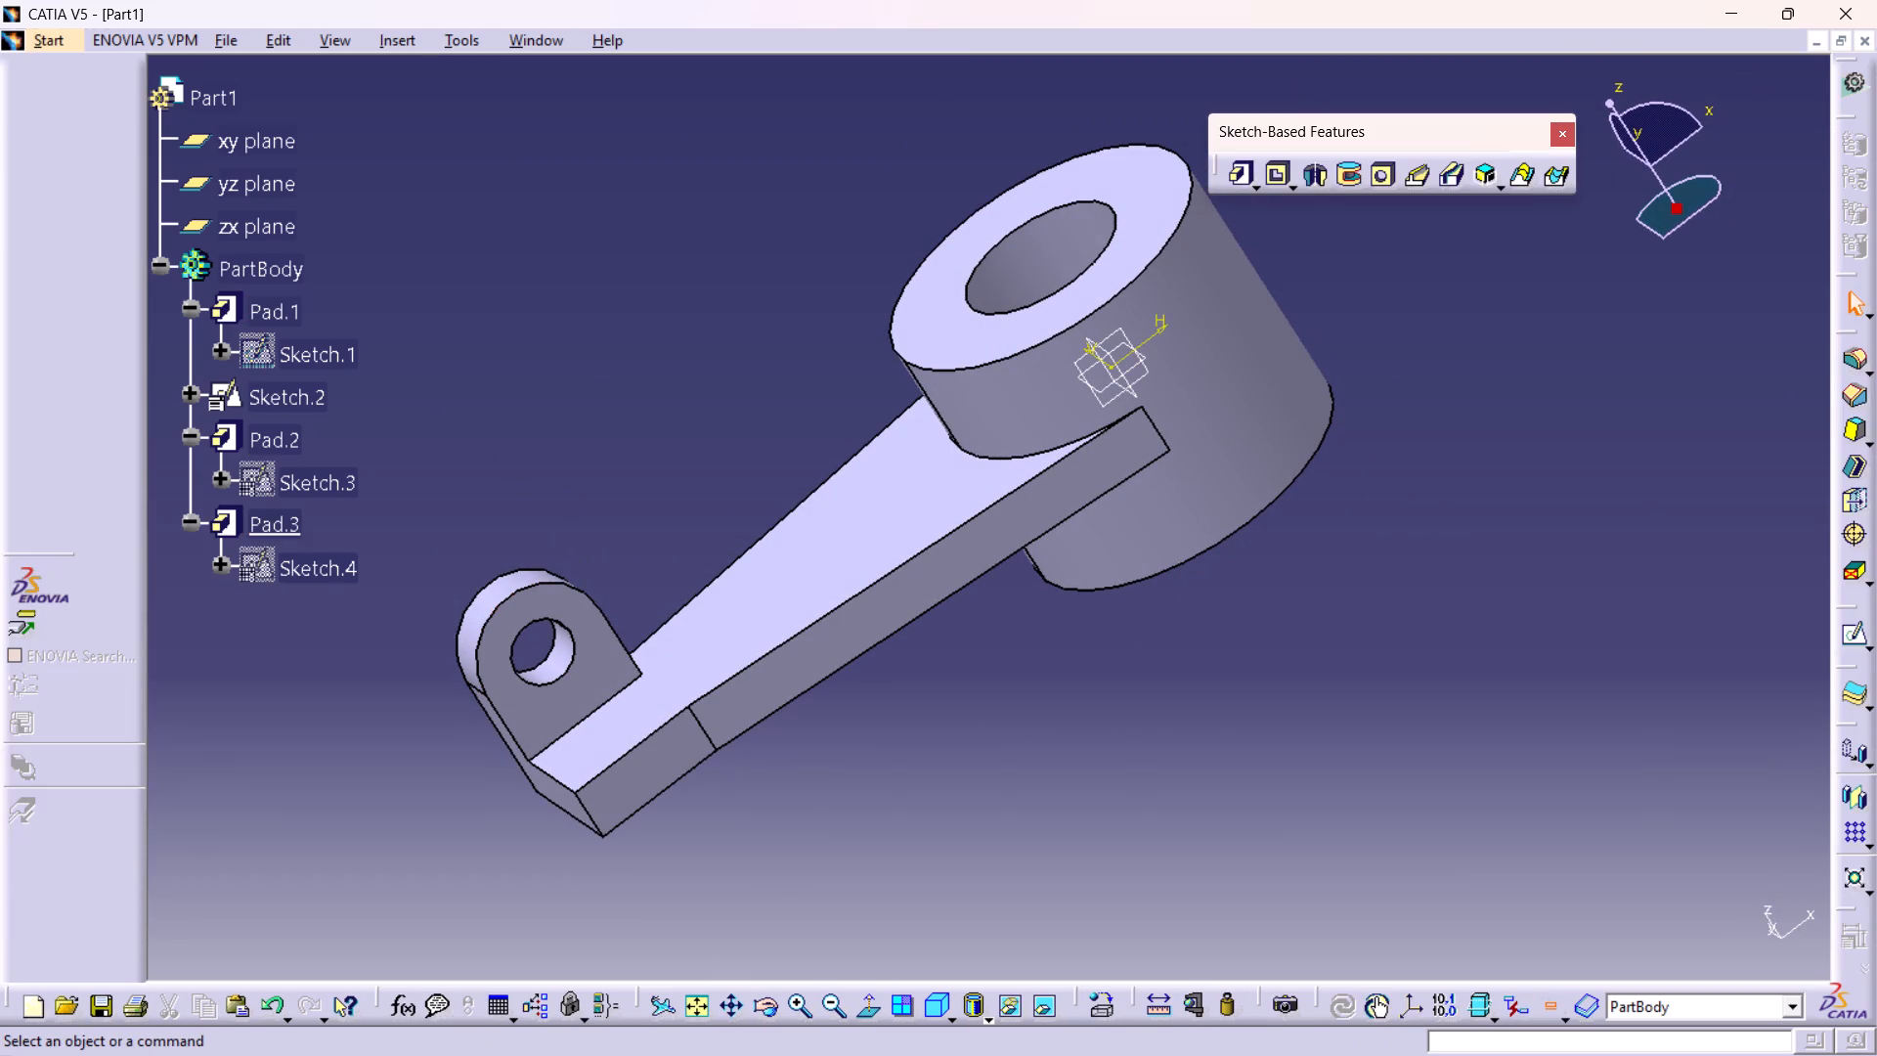
# Mirror the holed lug's pad (Pad.3) about the zx plane onto the opposite side of the arm's end.
pyautogui.click(277, 529)
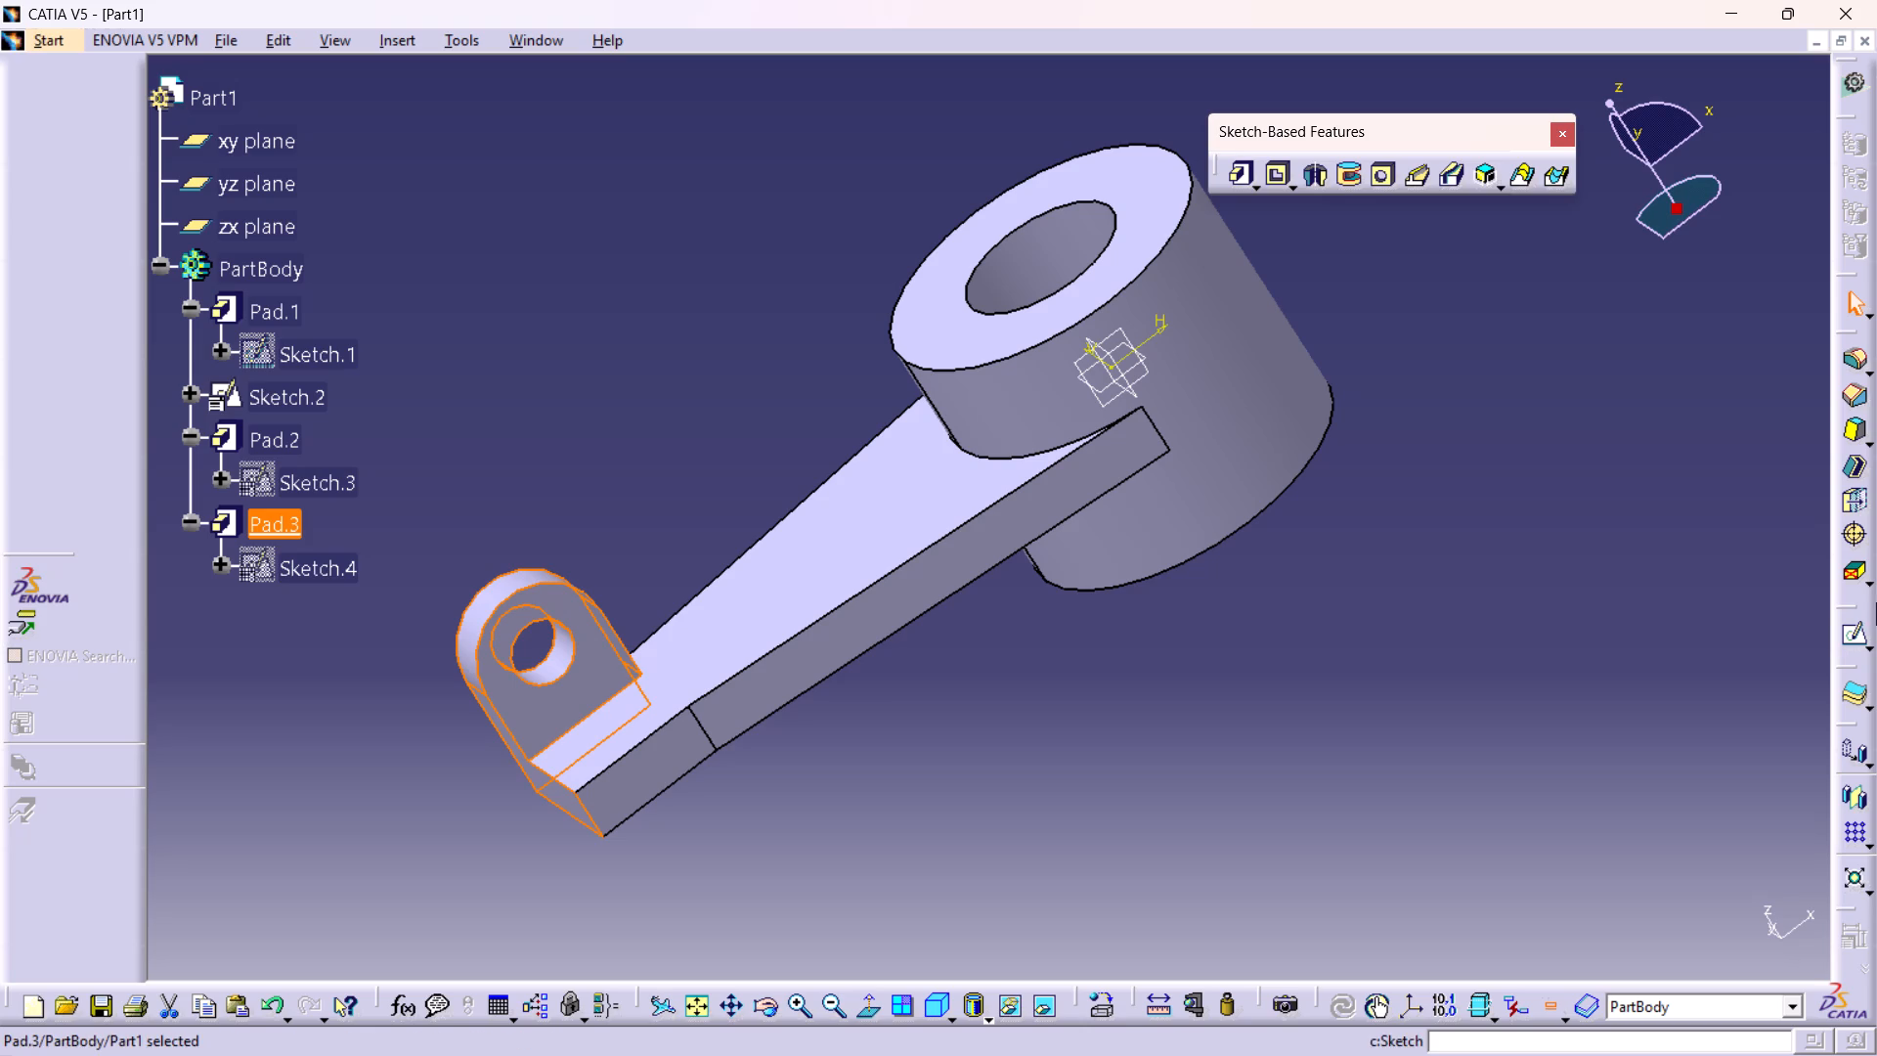
pyautogui.click(1860, 787)
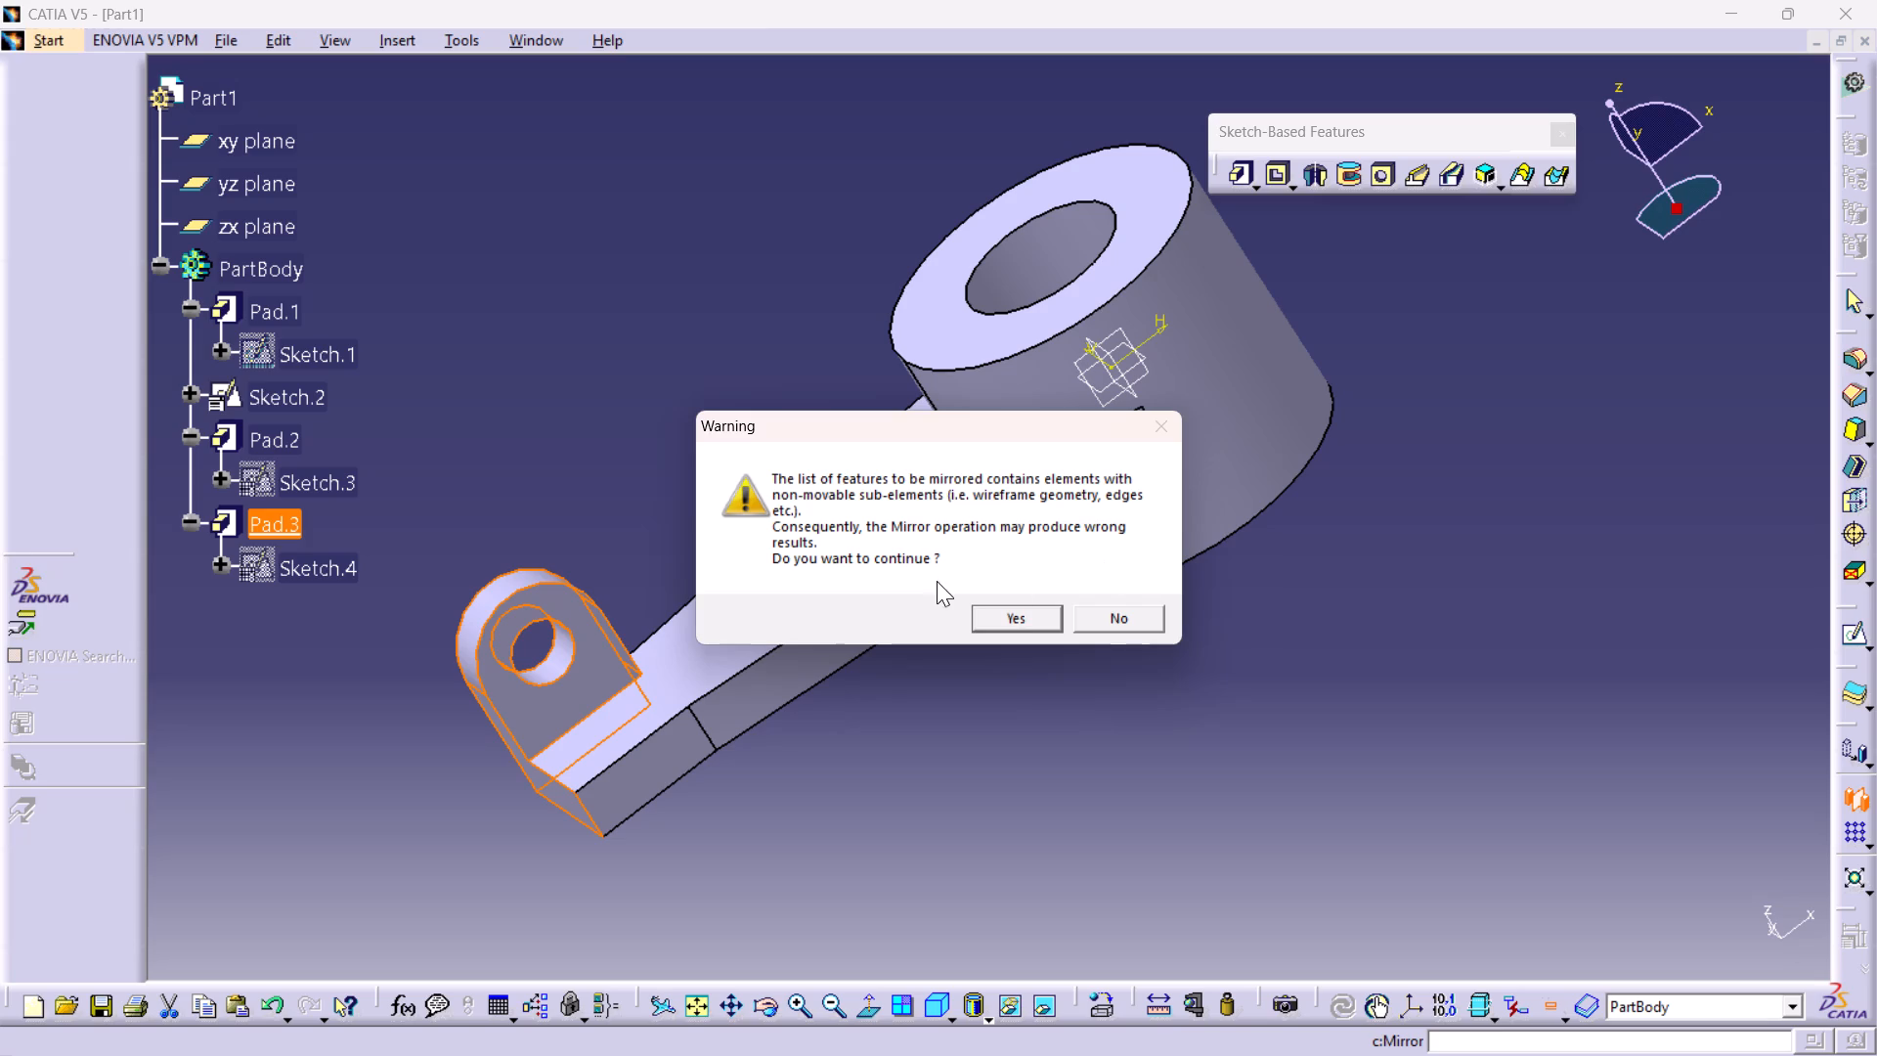
pyautogui.click(1028, 613)
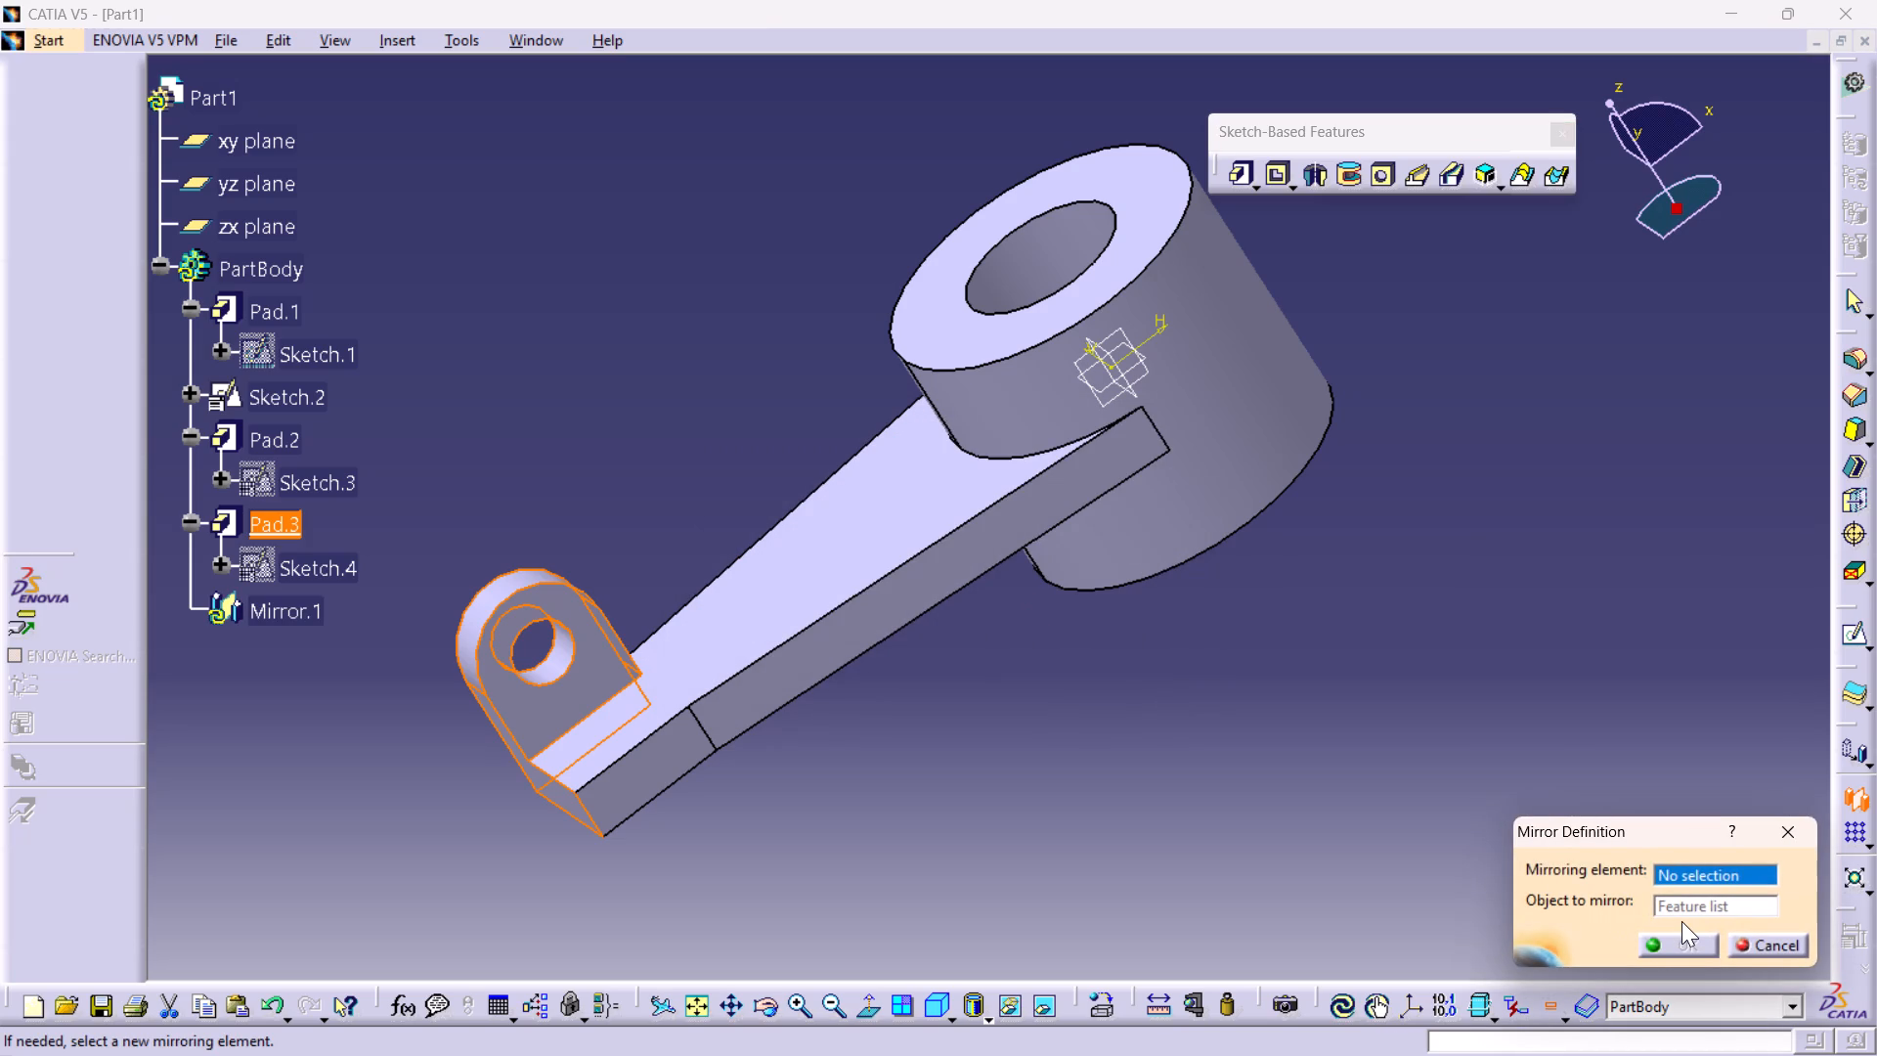
pyautogui.click(1742, 875)
pyautogui.click(1673, 871)
pyautogui.click(1108, 401)
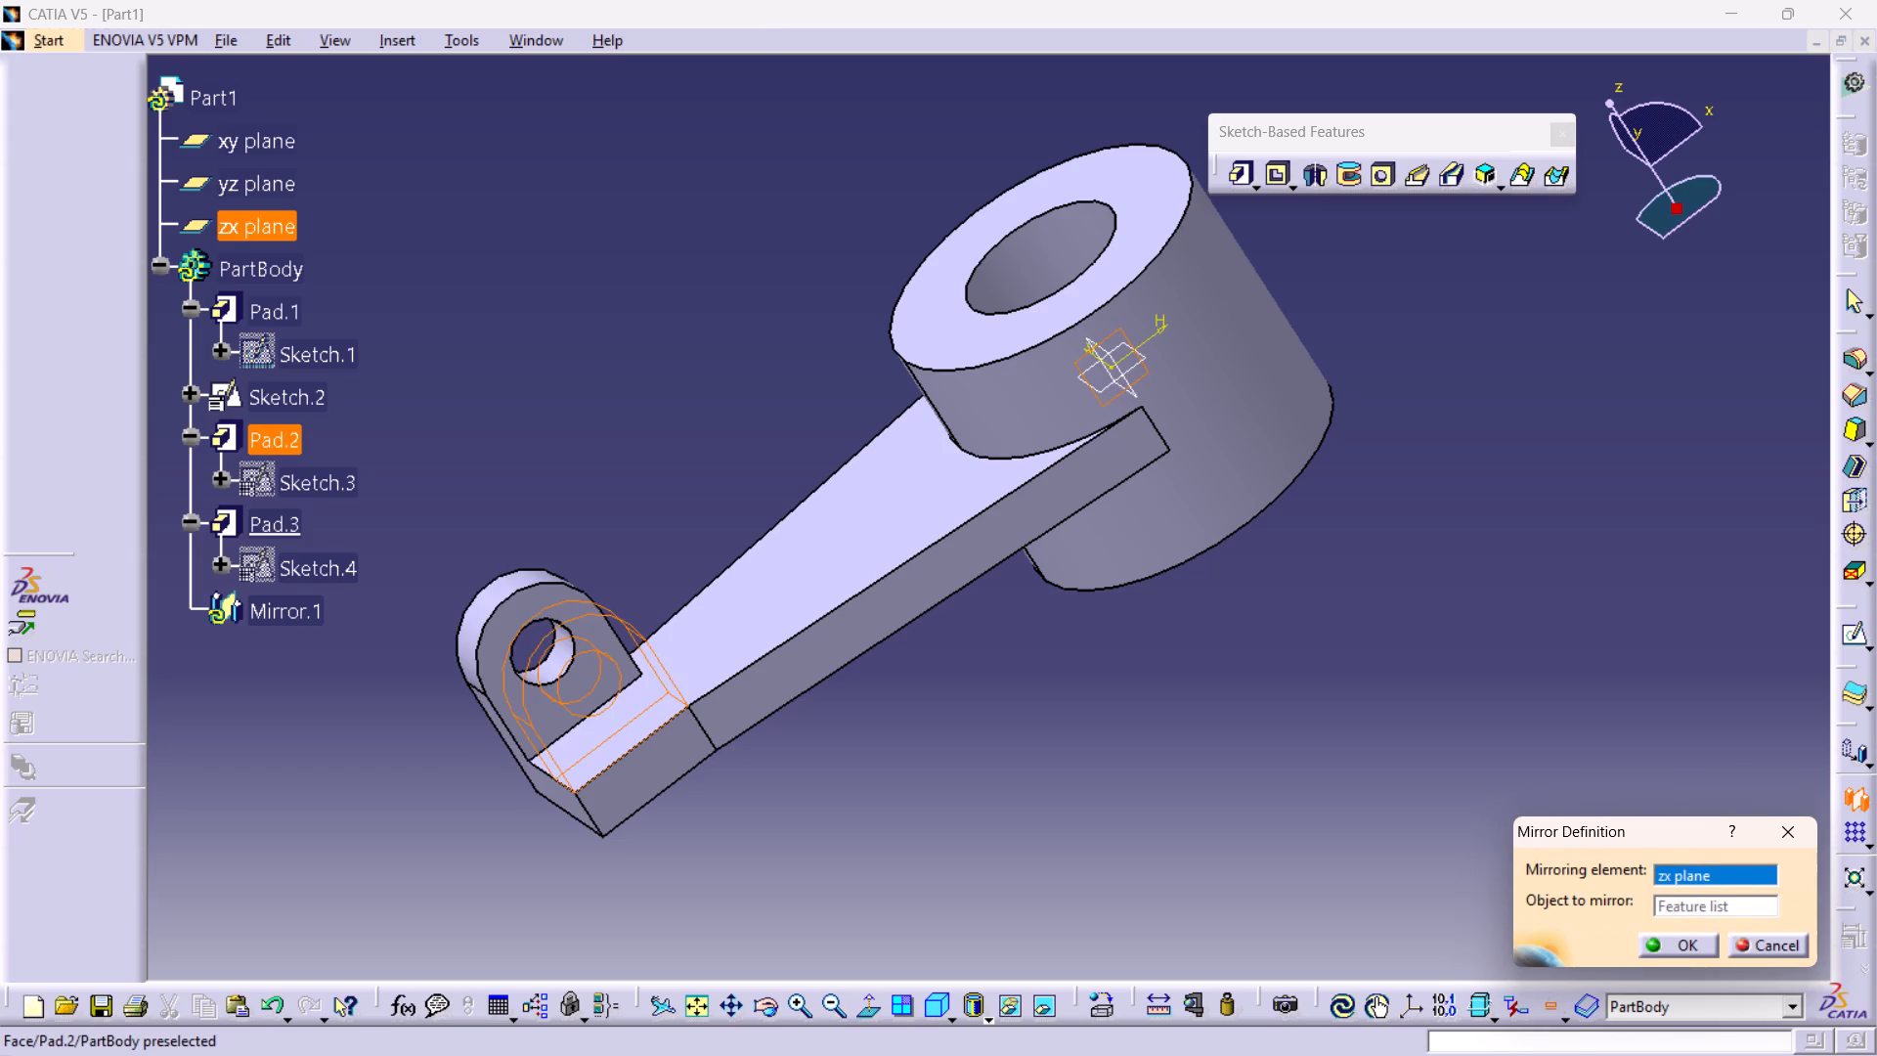
pyautogui.click(1681, 945)
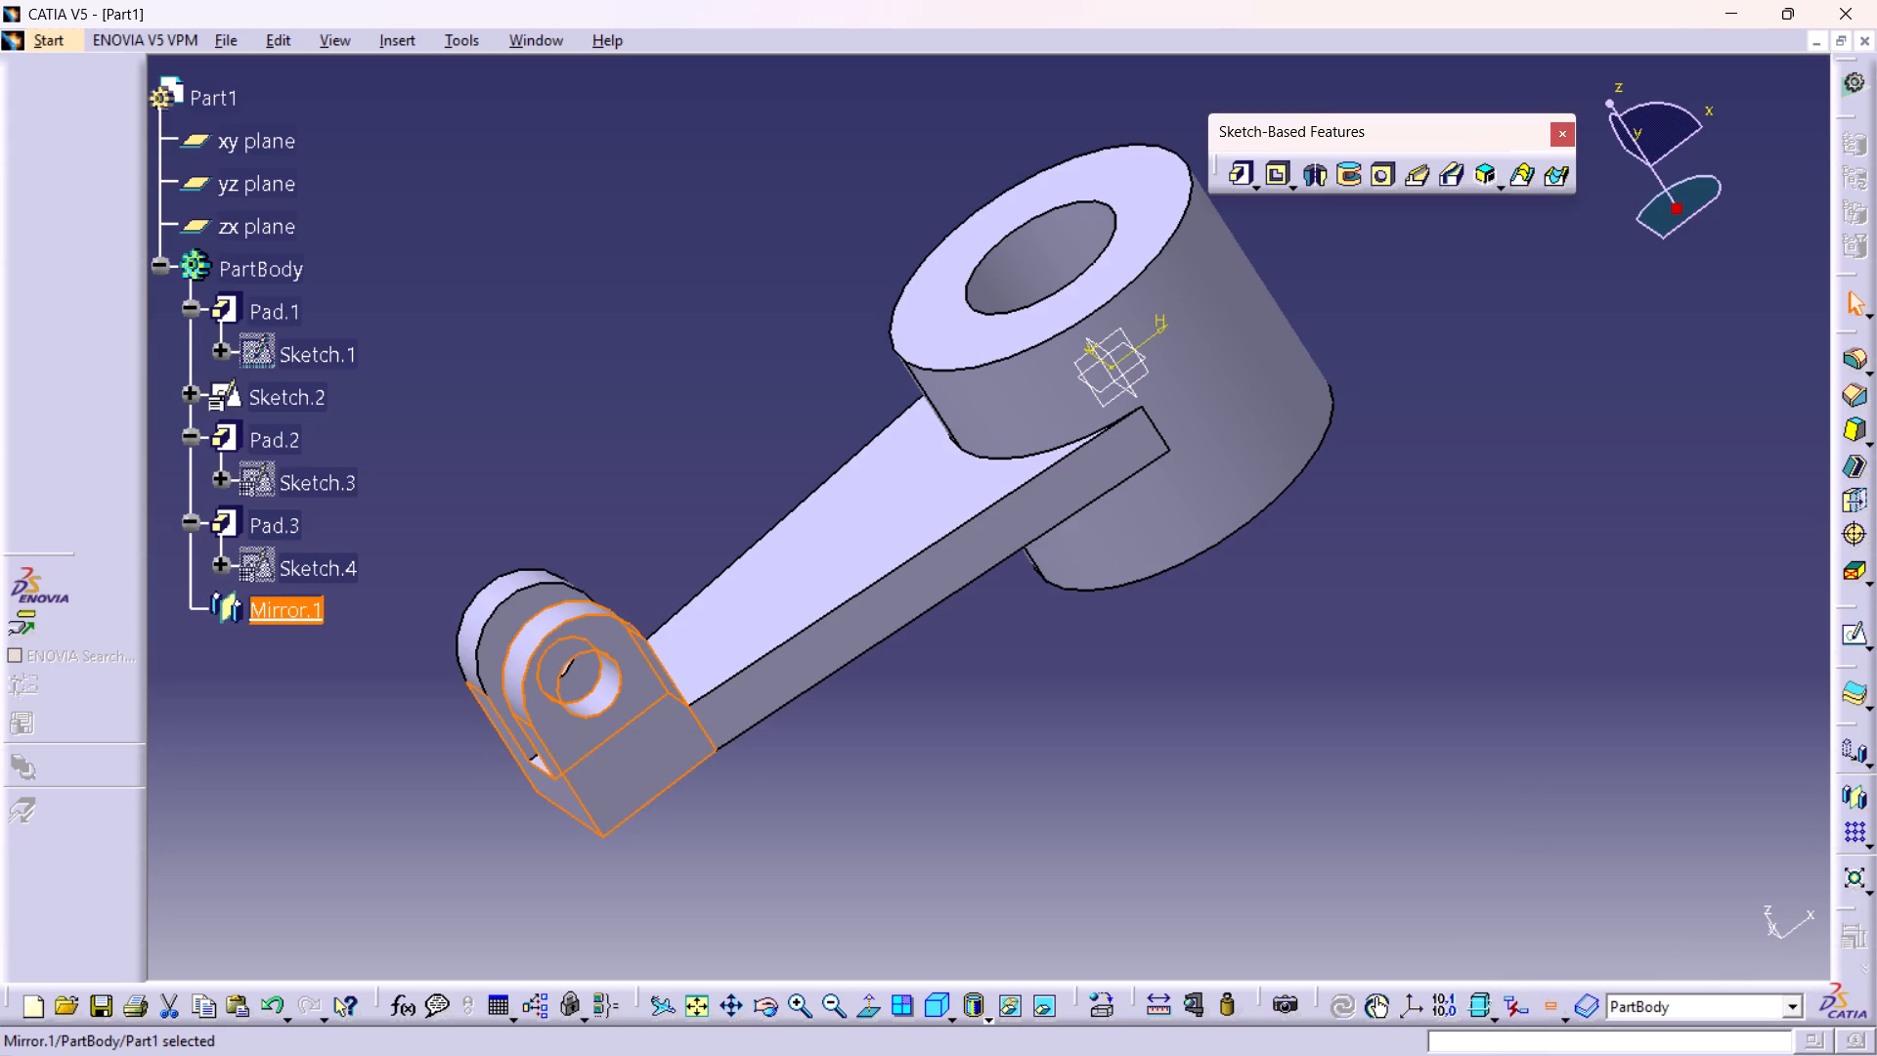
pyautogui.click(1479, 696)
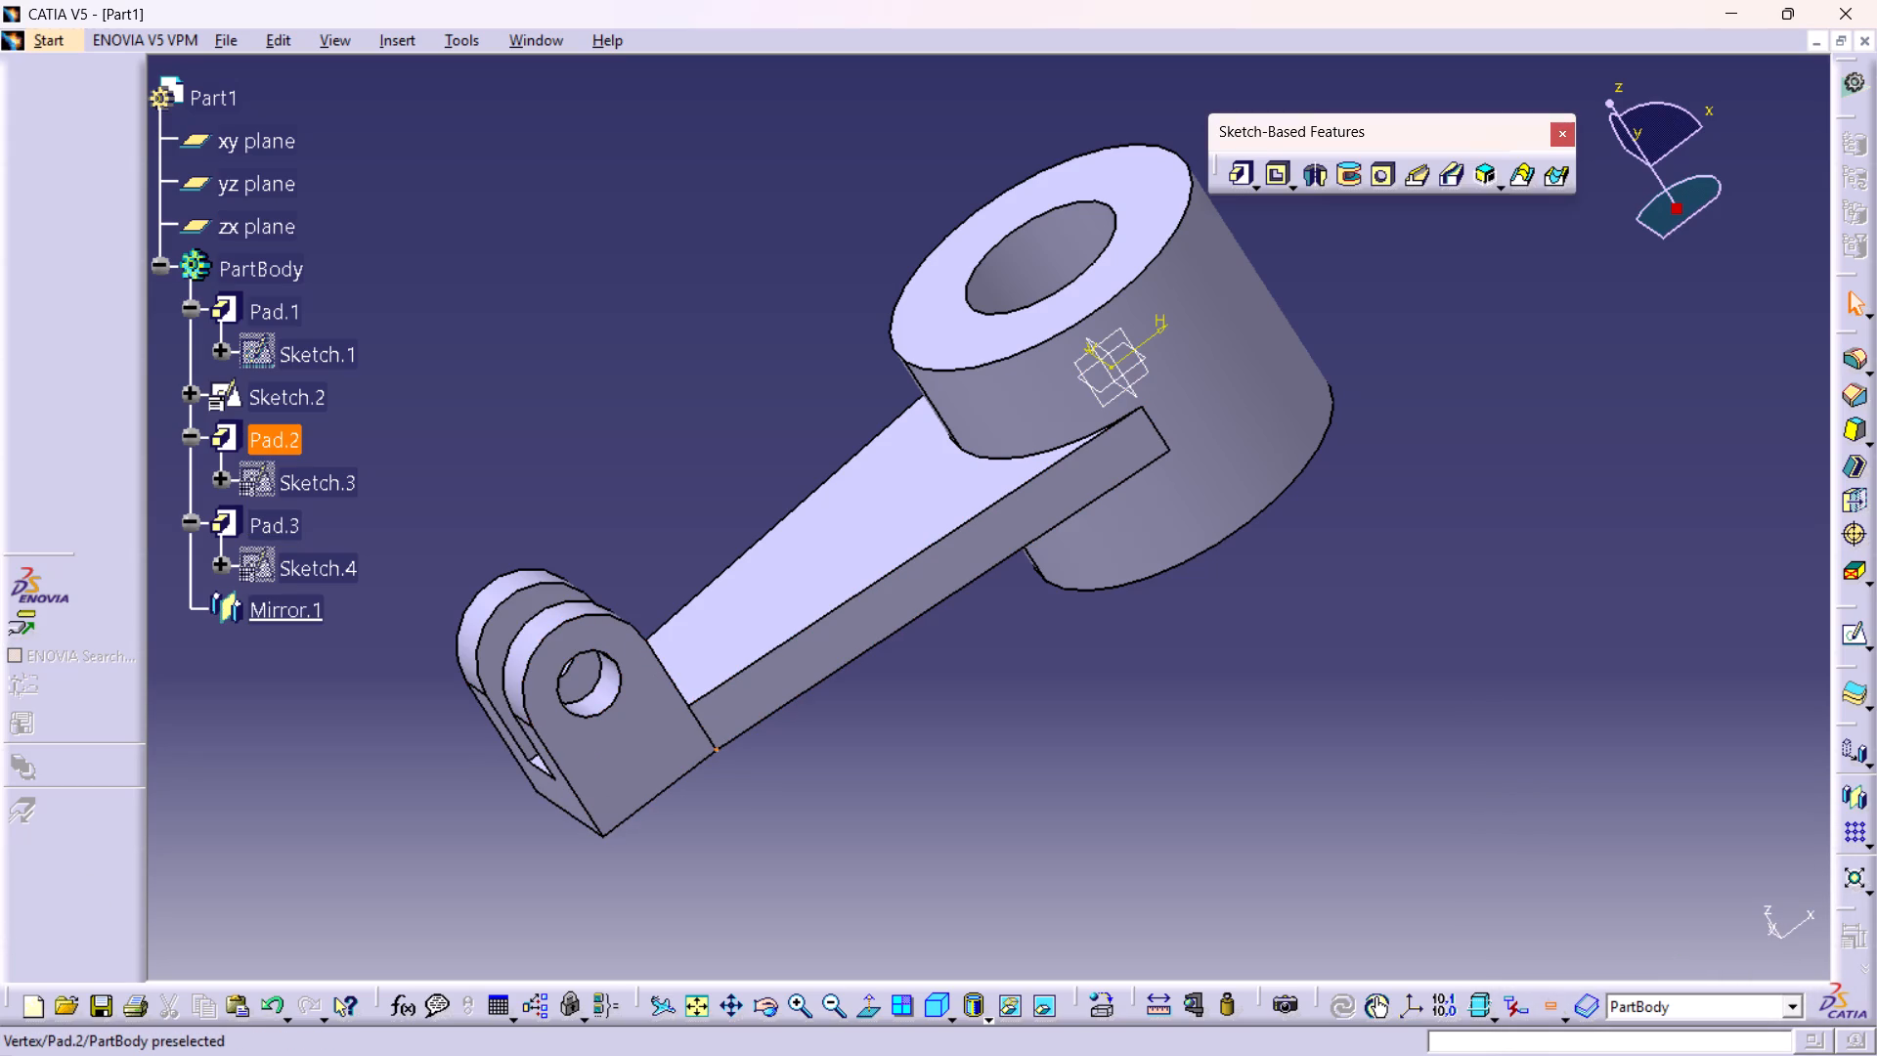
# Examine the forked arm end with its two holed lugs from several angles.
pyautogui.keyDown('ctrl'); pyautogui.moveTo(714, 749); pyautogui.dragTo(1011, 644, button='middle'); pyautogui.keyUp('ctrl')
pyautogui.keyDown('ctrl'); pyautogui.moveTo(715, 749); pyautogui.dragTo(1004, 647, button='right'); pyautogui.keyUp('ctrl')
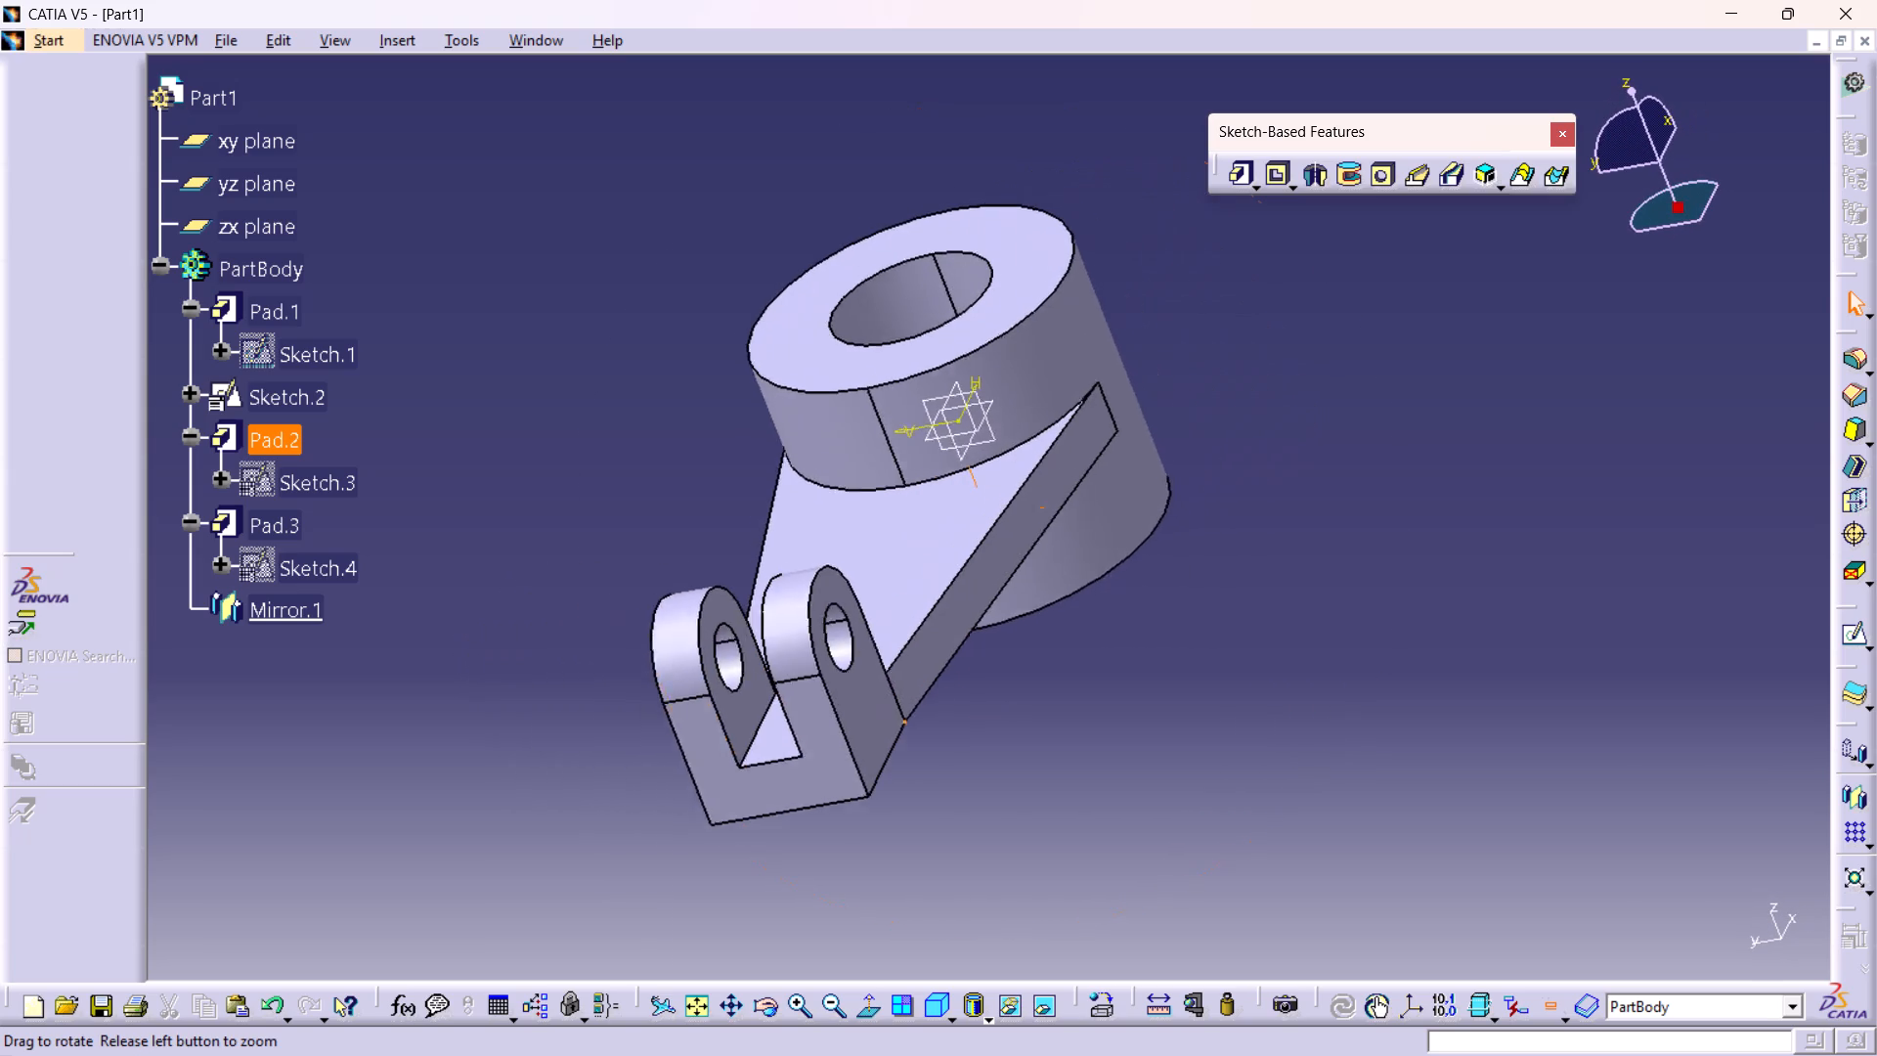
pyautogui.keyDown('ctrl'); pyautogui.moveTo(1011, 644); pyautogui.dragTo(1049, 620, button='middle'); pyautogui.keyUp('ctrl')
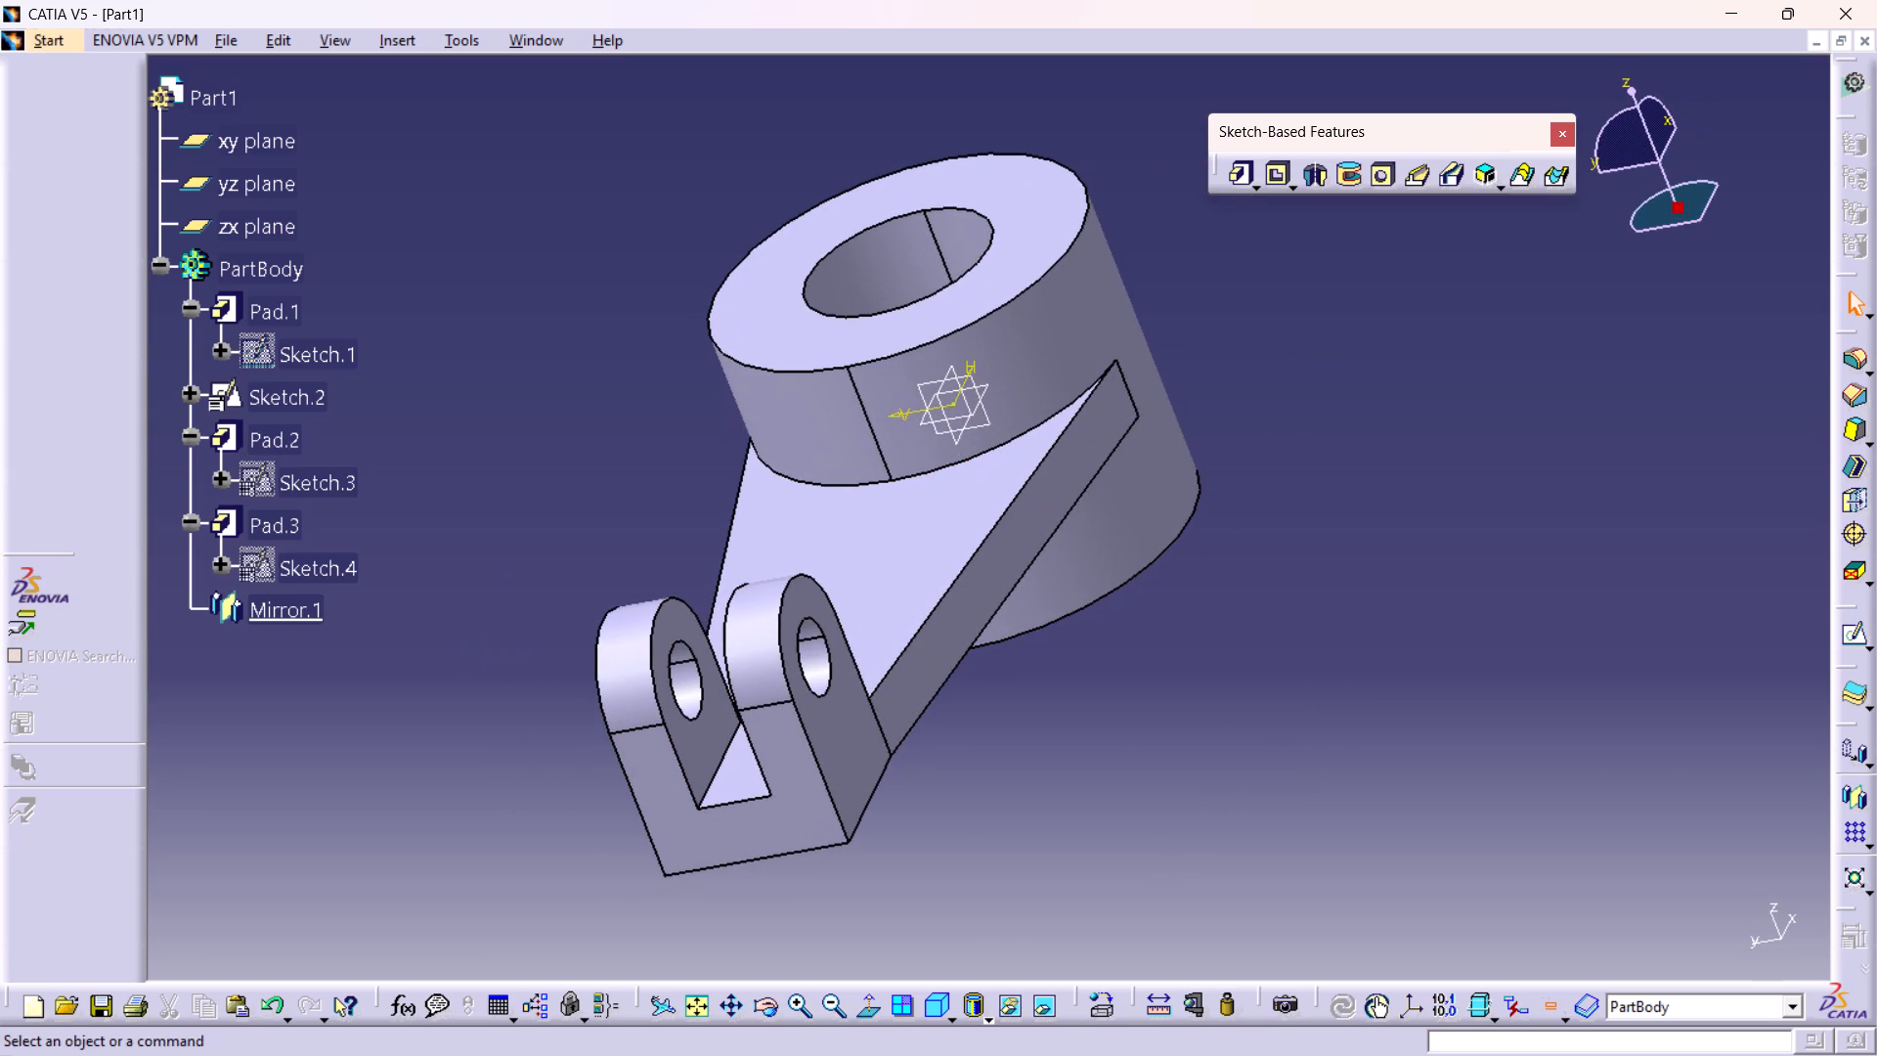
pyautogui.keyDown('ctrl'); pyautogui.moveTo(939, 805); pyautogui.dragTo(905, 835, button='middle'); pyautogui.keyUp('ctrl')
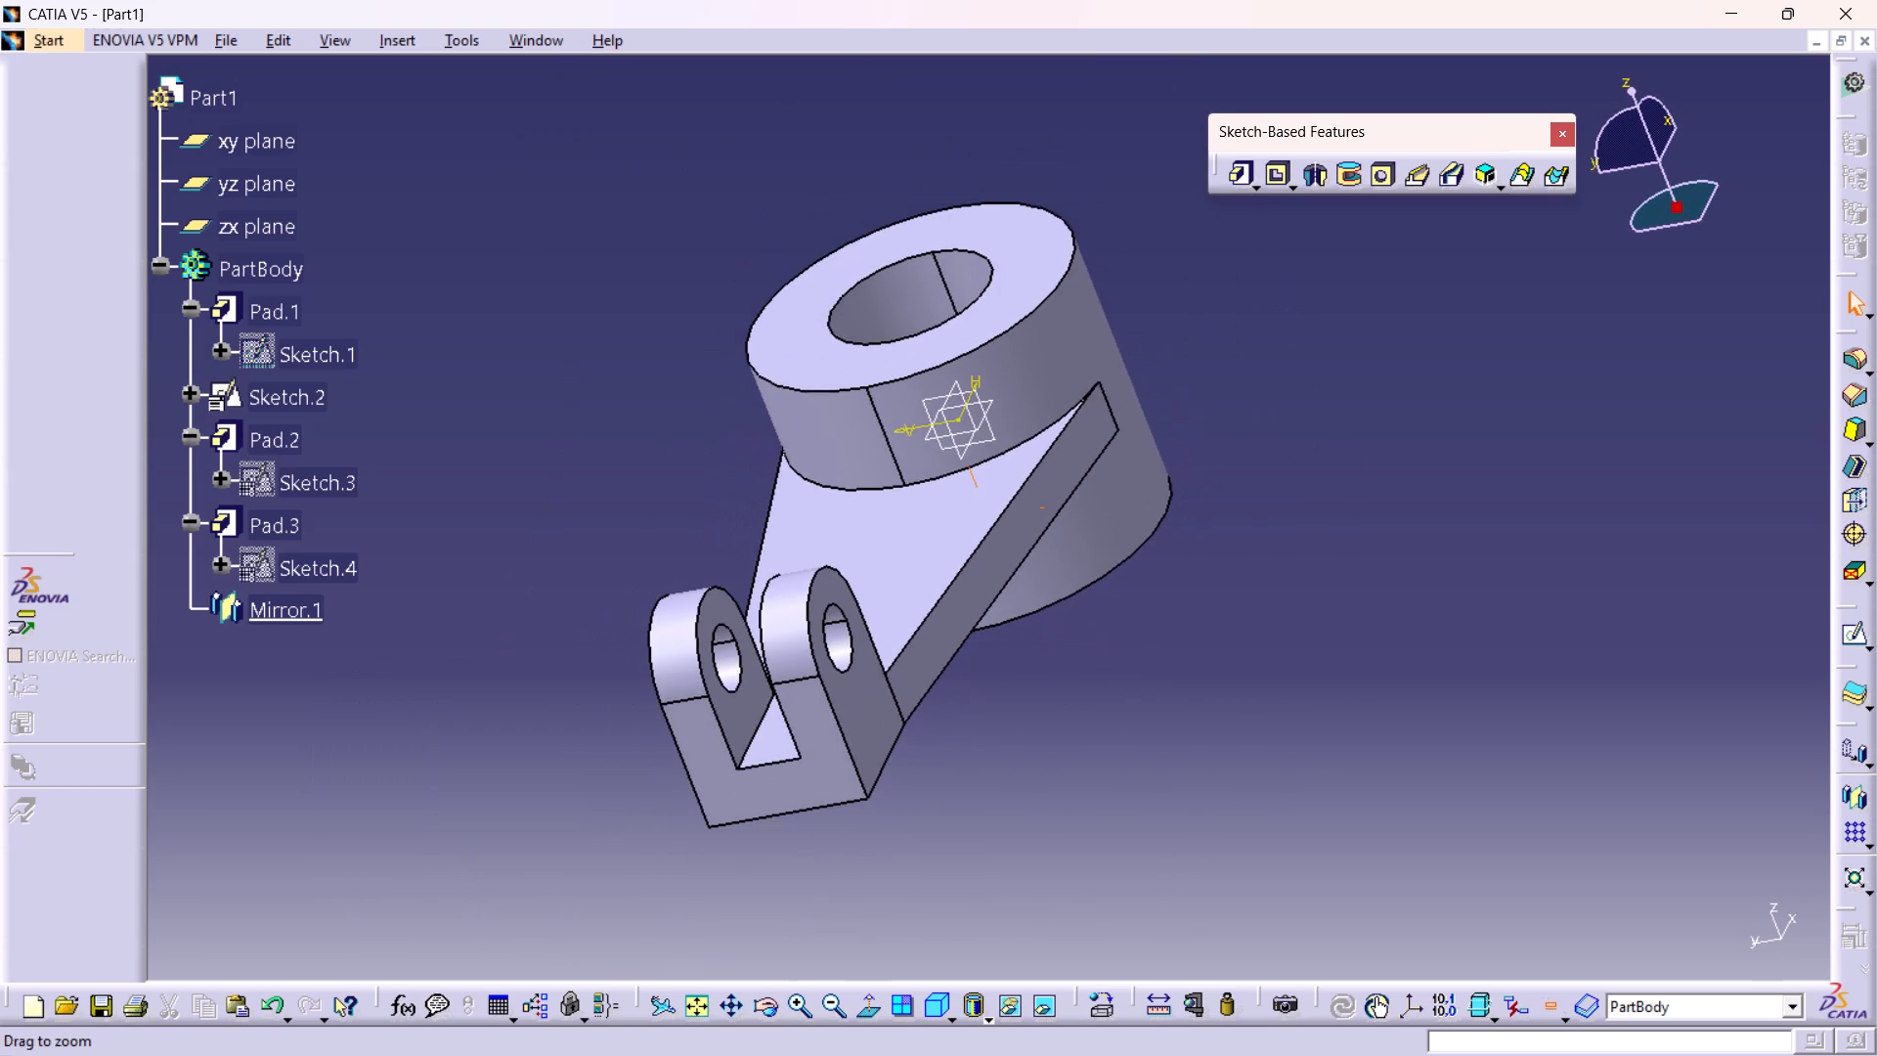
pyautogui.keyDown('ctrl'); pyautogui.moveTo(905, 835); pyautogui.dragTo(905, 836, button='middle'); pyautogui.keyUp('ctrl')
pyautogui.keyDown('ctrl'); pyautogui.moveTo(887, 814); pyautogui.dragTo(1148, 713, button='middle'); pyautogui.keyUp('ctrl')
pyautogui.keyDown('ctrl'); pyautogui.moveTo(887, 814); pyautogui.dragTo(1148, 713, button='right'); pyautogui.keyUp('ctrl')
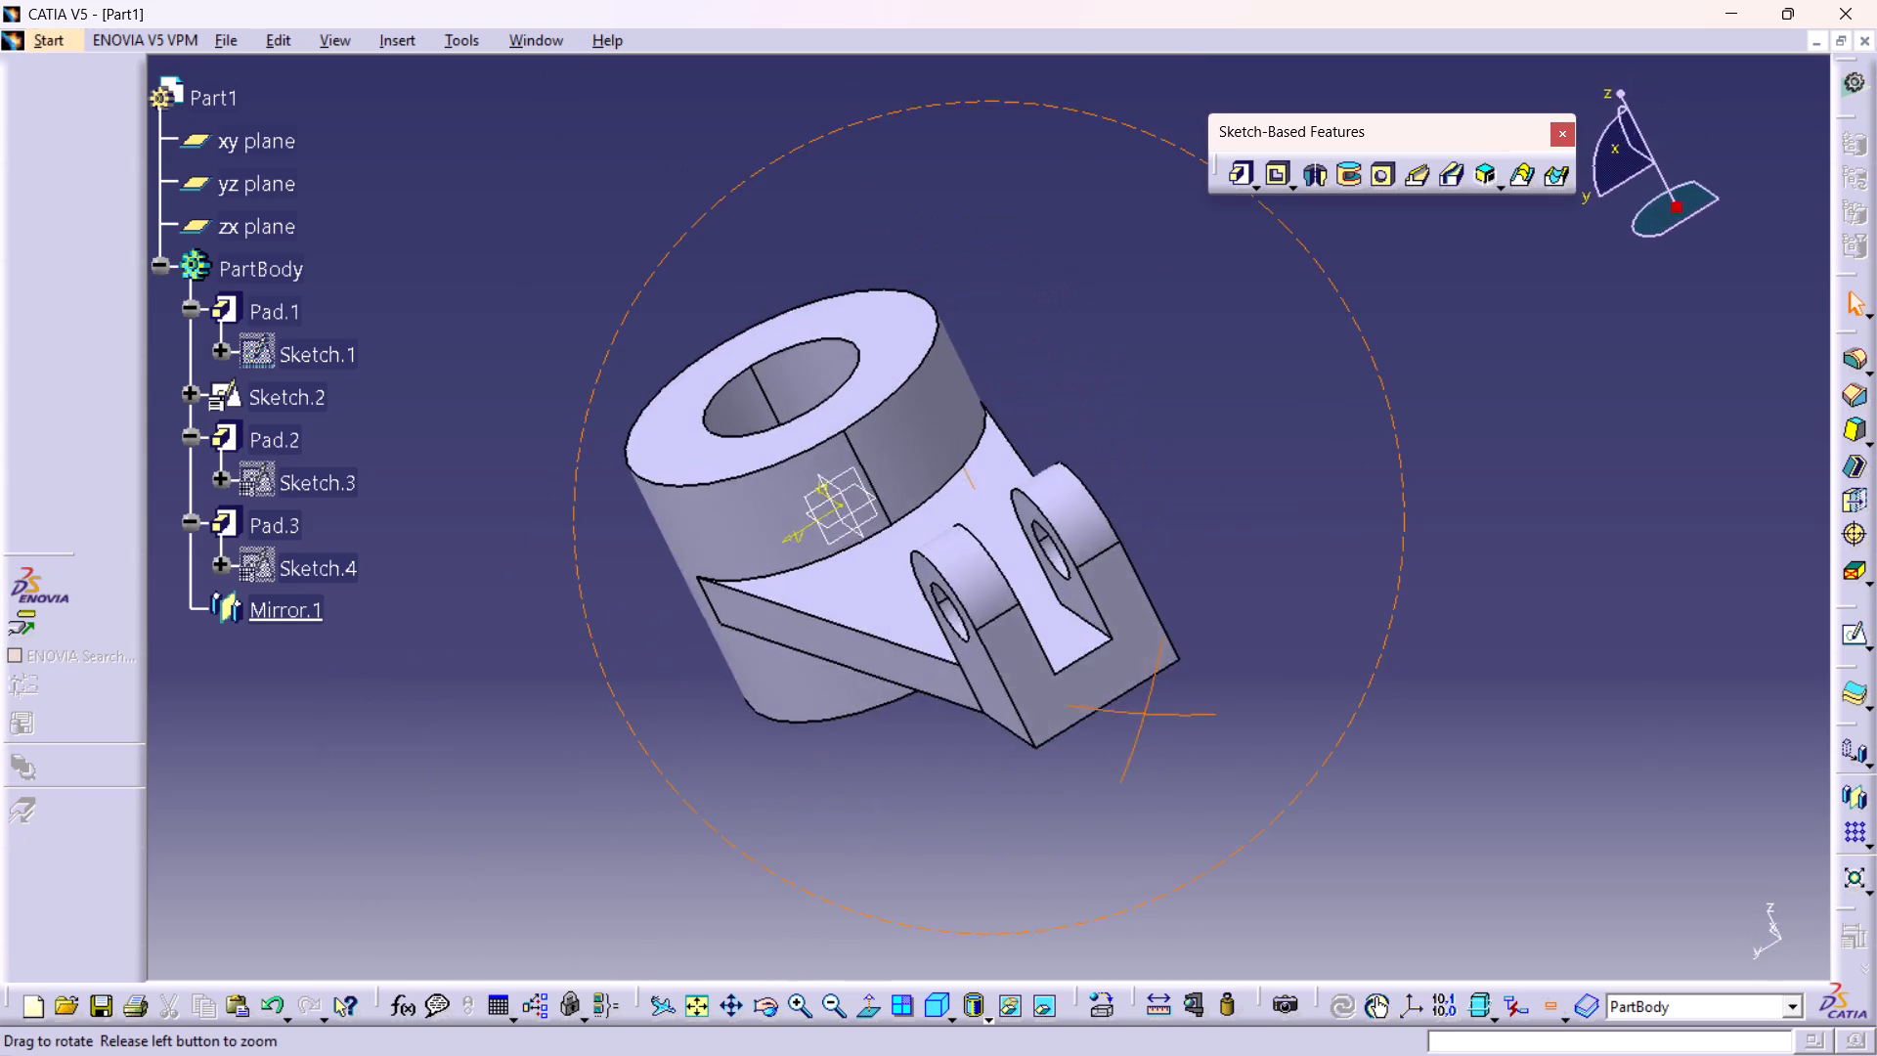
pyautogui.keyDown('ctrl'); pyautogui.moveTo(1148, 713); pyautogui.dragTo(1145, 742, button='right'); pyautogui.keyUp('ctrl')
pyautogui.keyDown('ctrl'); pyautogui.moveTo(1148, 713); pyautogui.dragTo(870, 768, button='middle'); pyautogui.keyUp('ctrl')
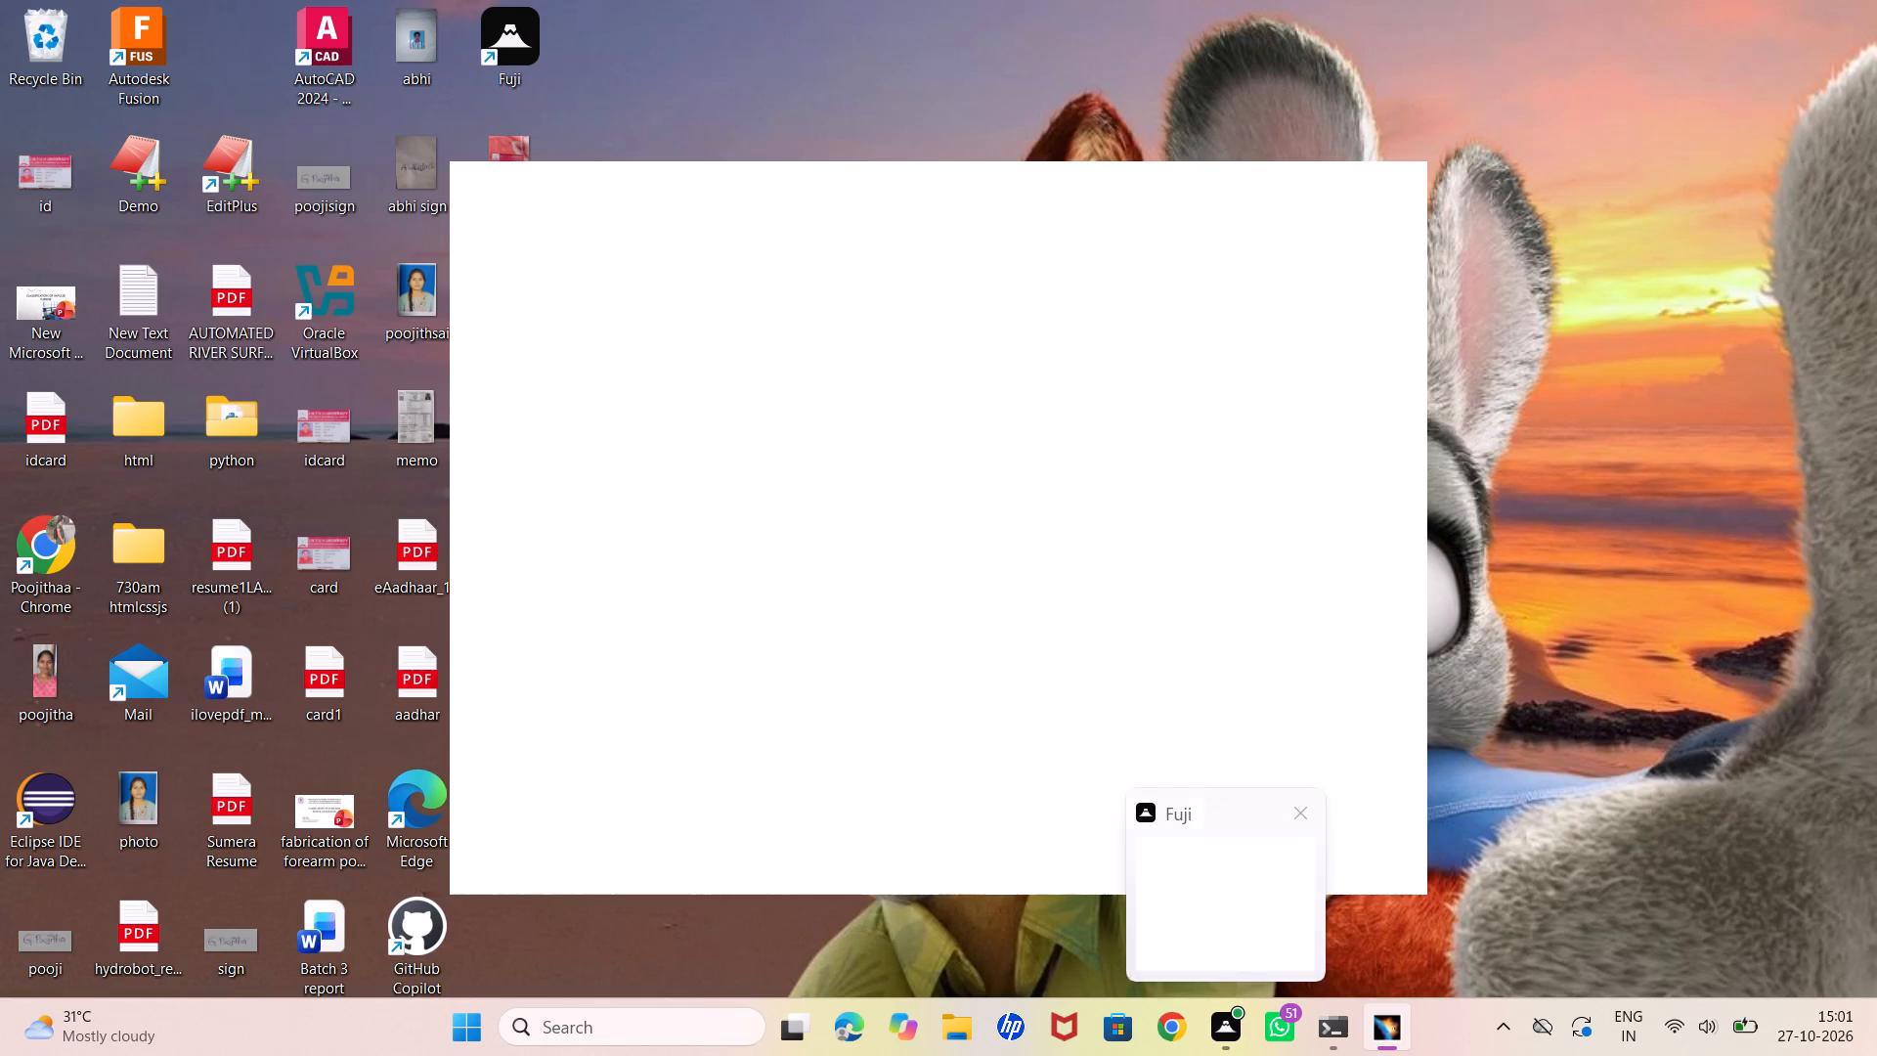
# Save the part as A1 in CATPart format in the CATIA folder.
pyautogui.hotkey('ctrl', 's')
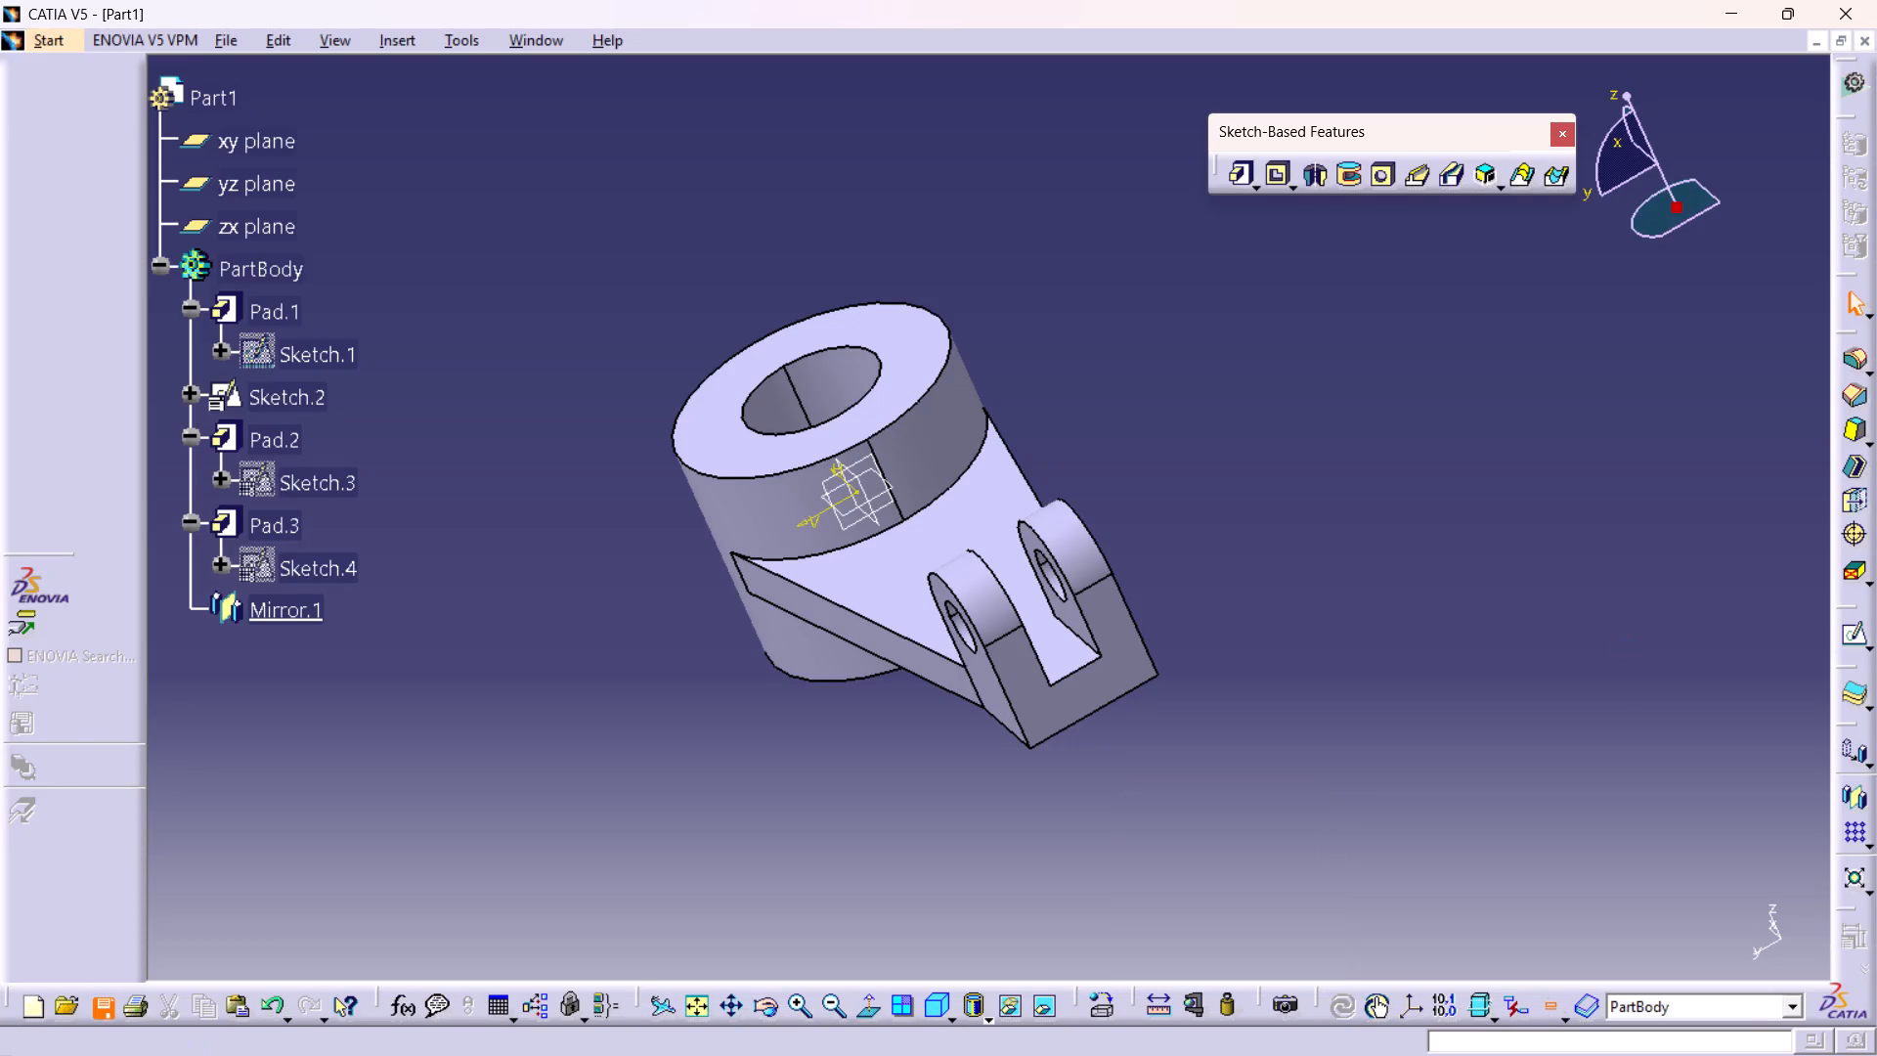
pyautogui.hotkey('ctrl', 's')
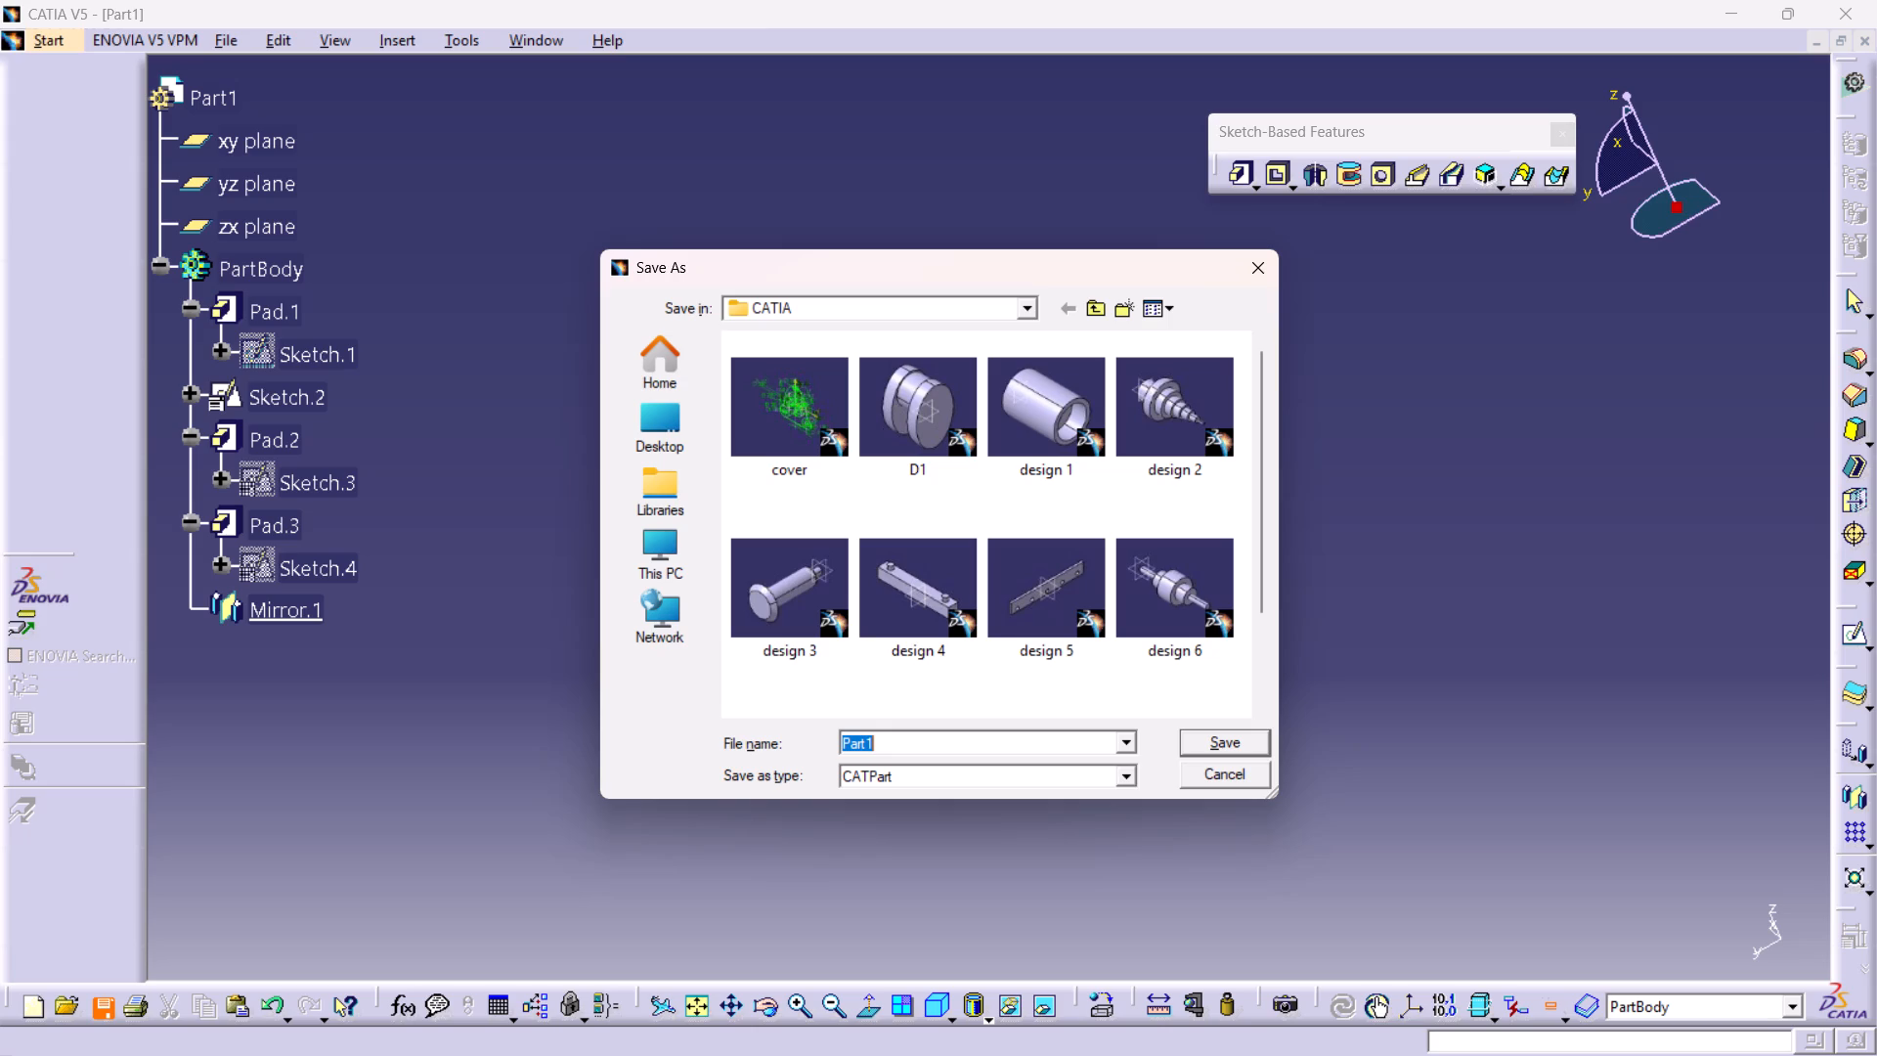
pyautogui.hotkey('shift', 'a')
pyautogui.press('1')
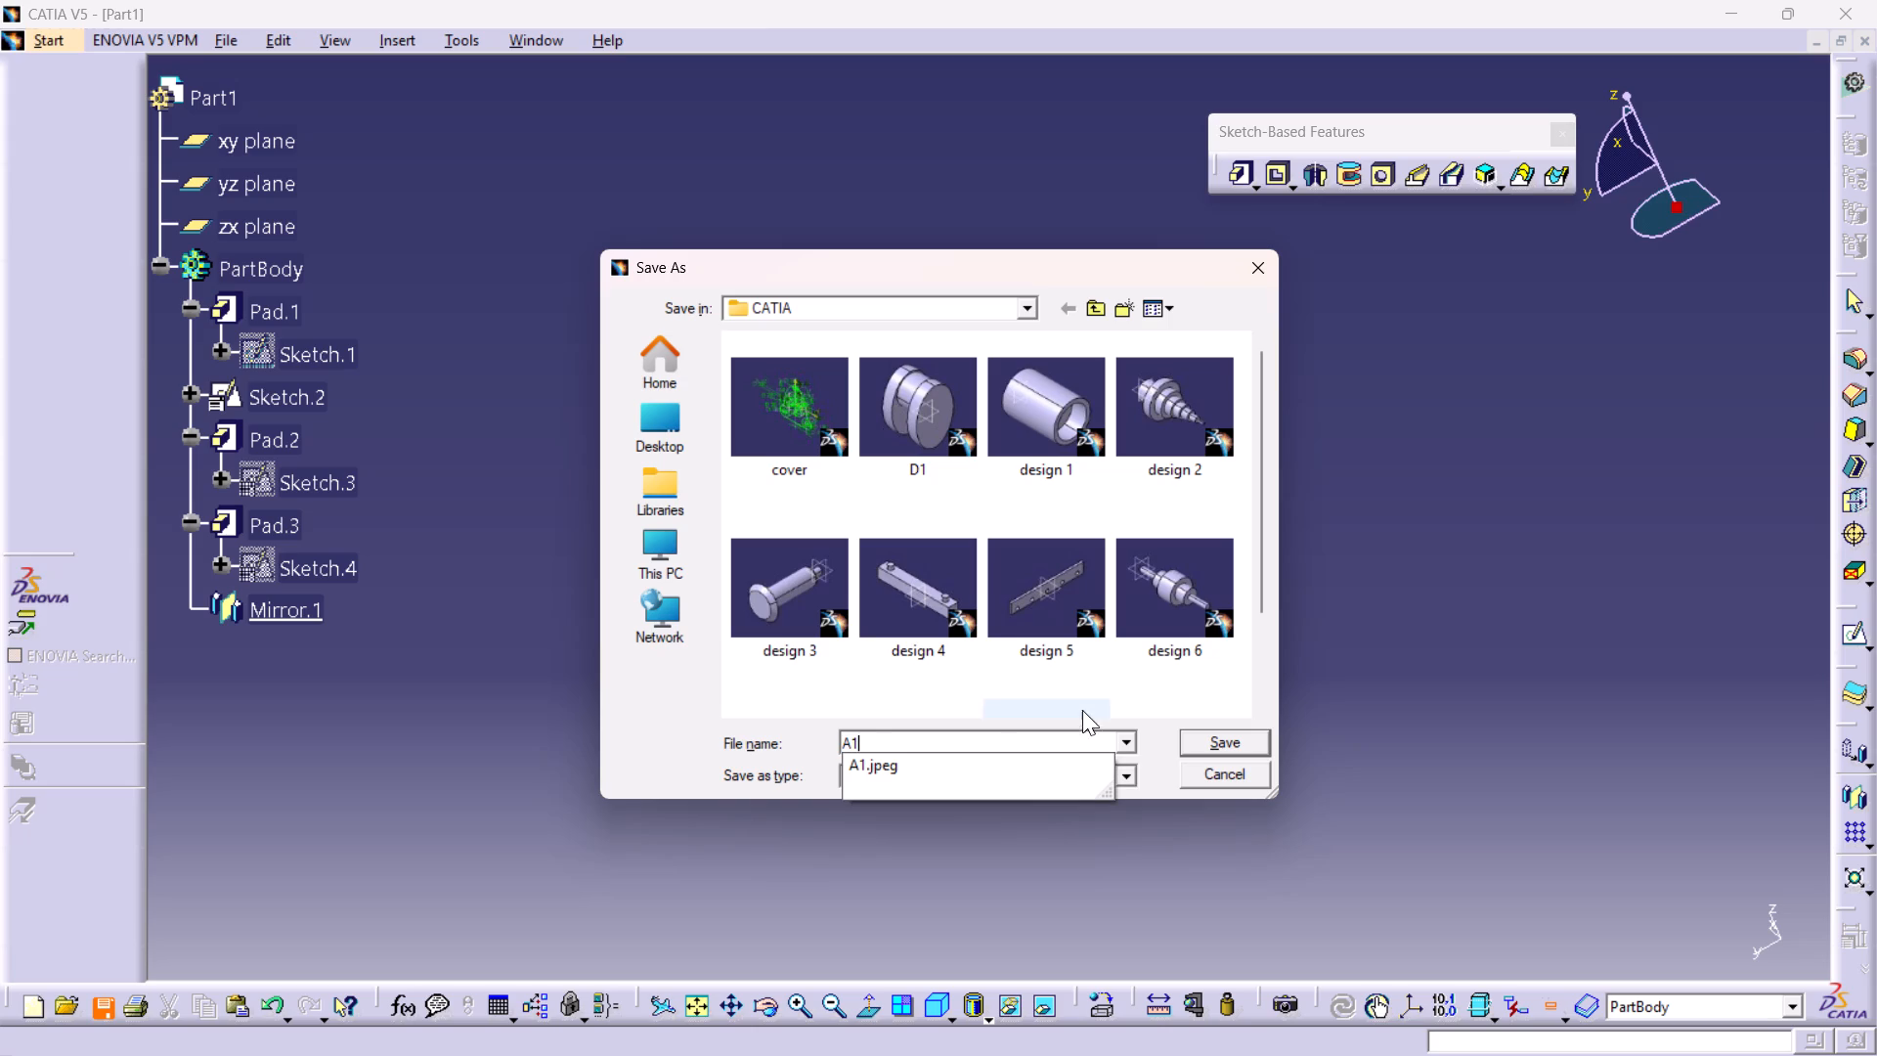
pyautogui.click(1213, 740)
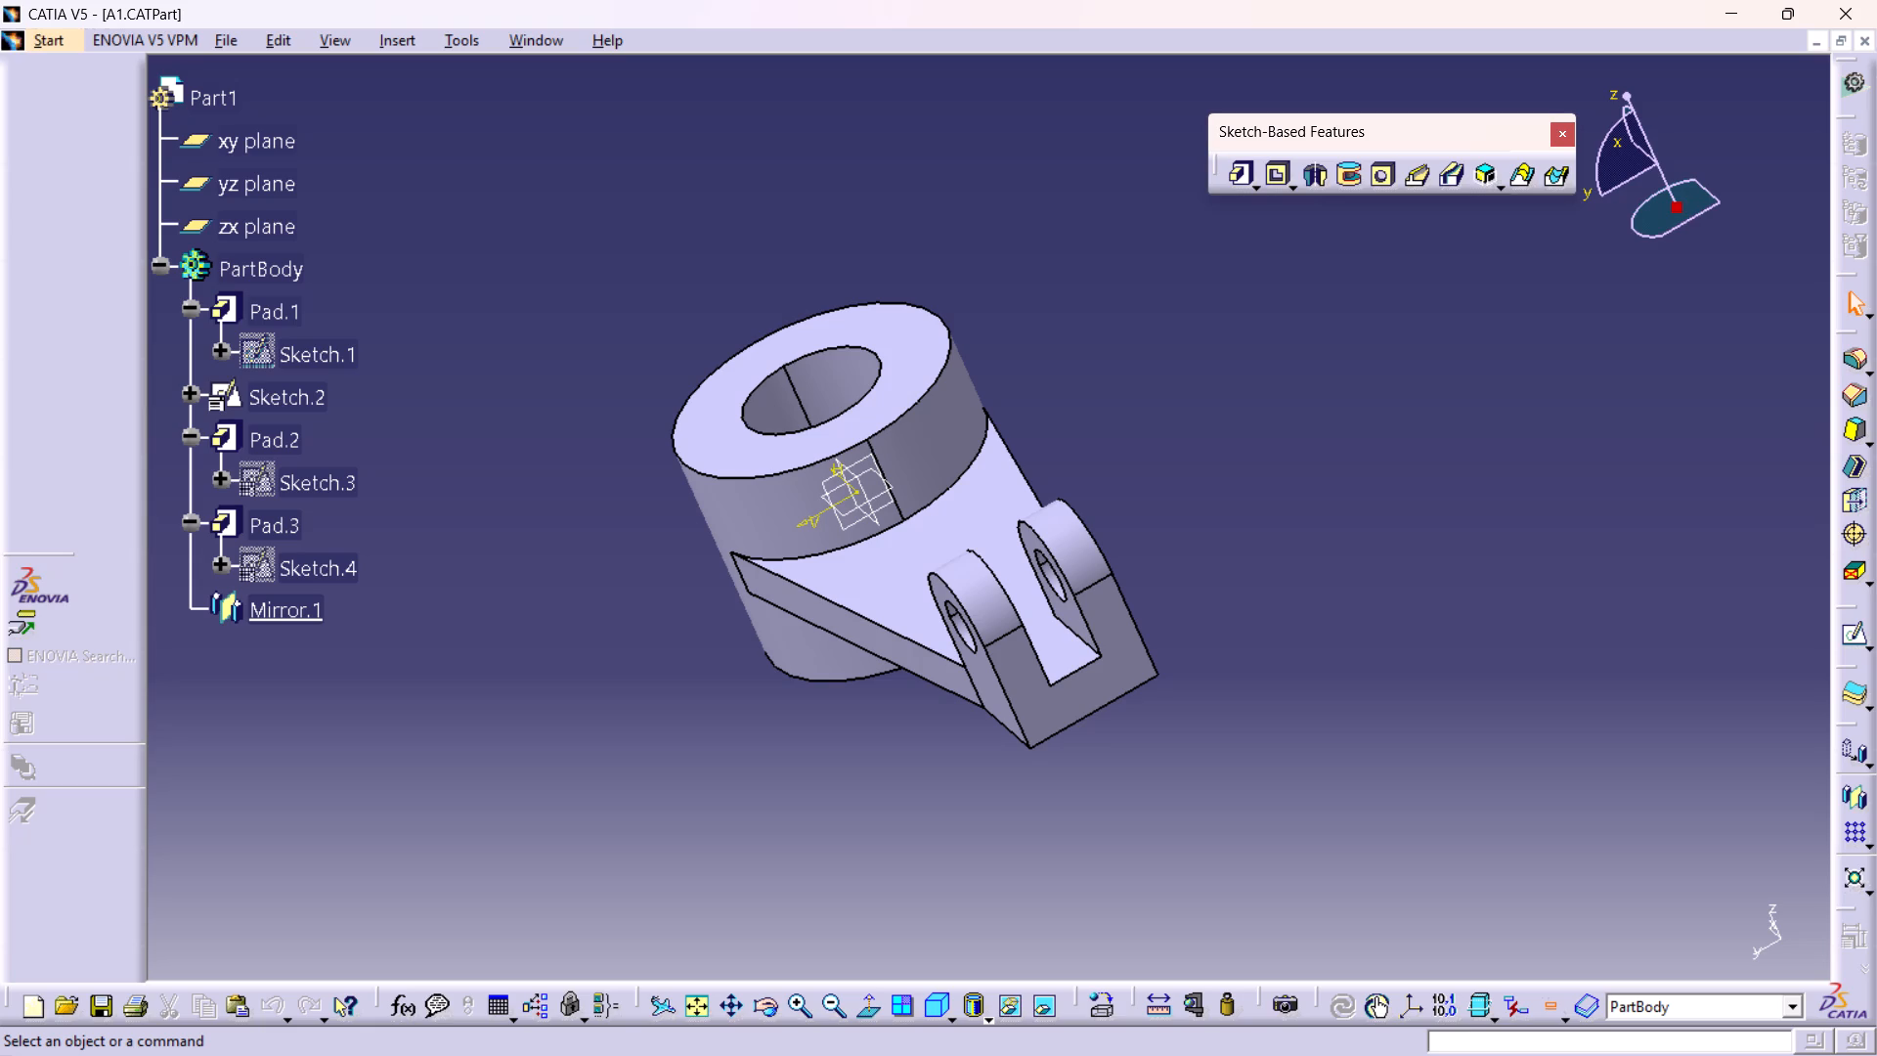
# Orient the part for the printout in an angled side view showing both lugs, the arm and the hollow cylinder.
pyautogui.keyDown('ctrl'); pyautogui.moveTo(1304, 609); pyautogui.dragTo(1304, 606, button='middle'); pyautogui.keyUp('ctrl')
pyautogui.keyDown('ctrl'); pyautogui.moveTo(1304, 606); pyautogui.dragTo(962, 743, button='middle'); pyautogui.keyUp('ctrl')
pyautogui.keyDown('ctrl'); pyautogui.moveTo(1304, 606); pyautogui.dragTo(962, 743, button='right'); pyautogui.keyUp('ctrl')
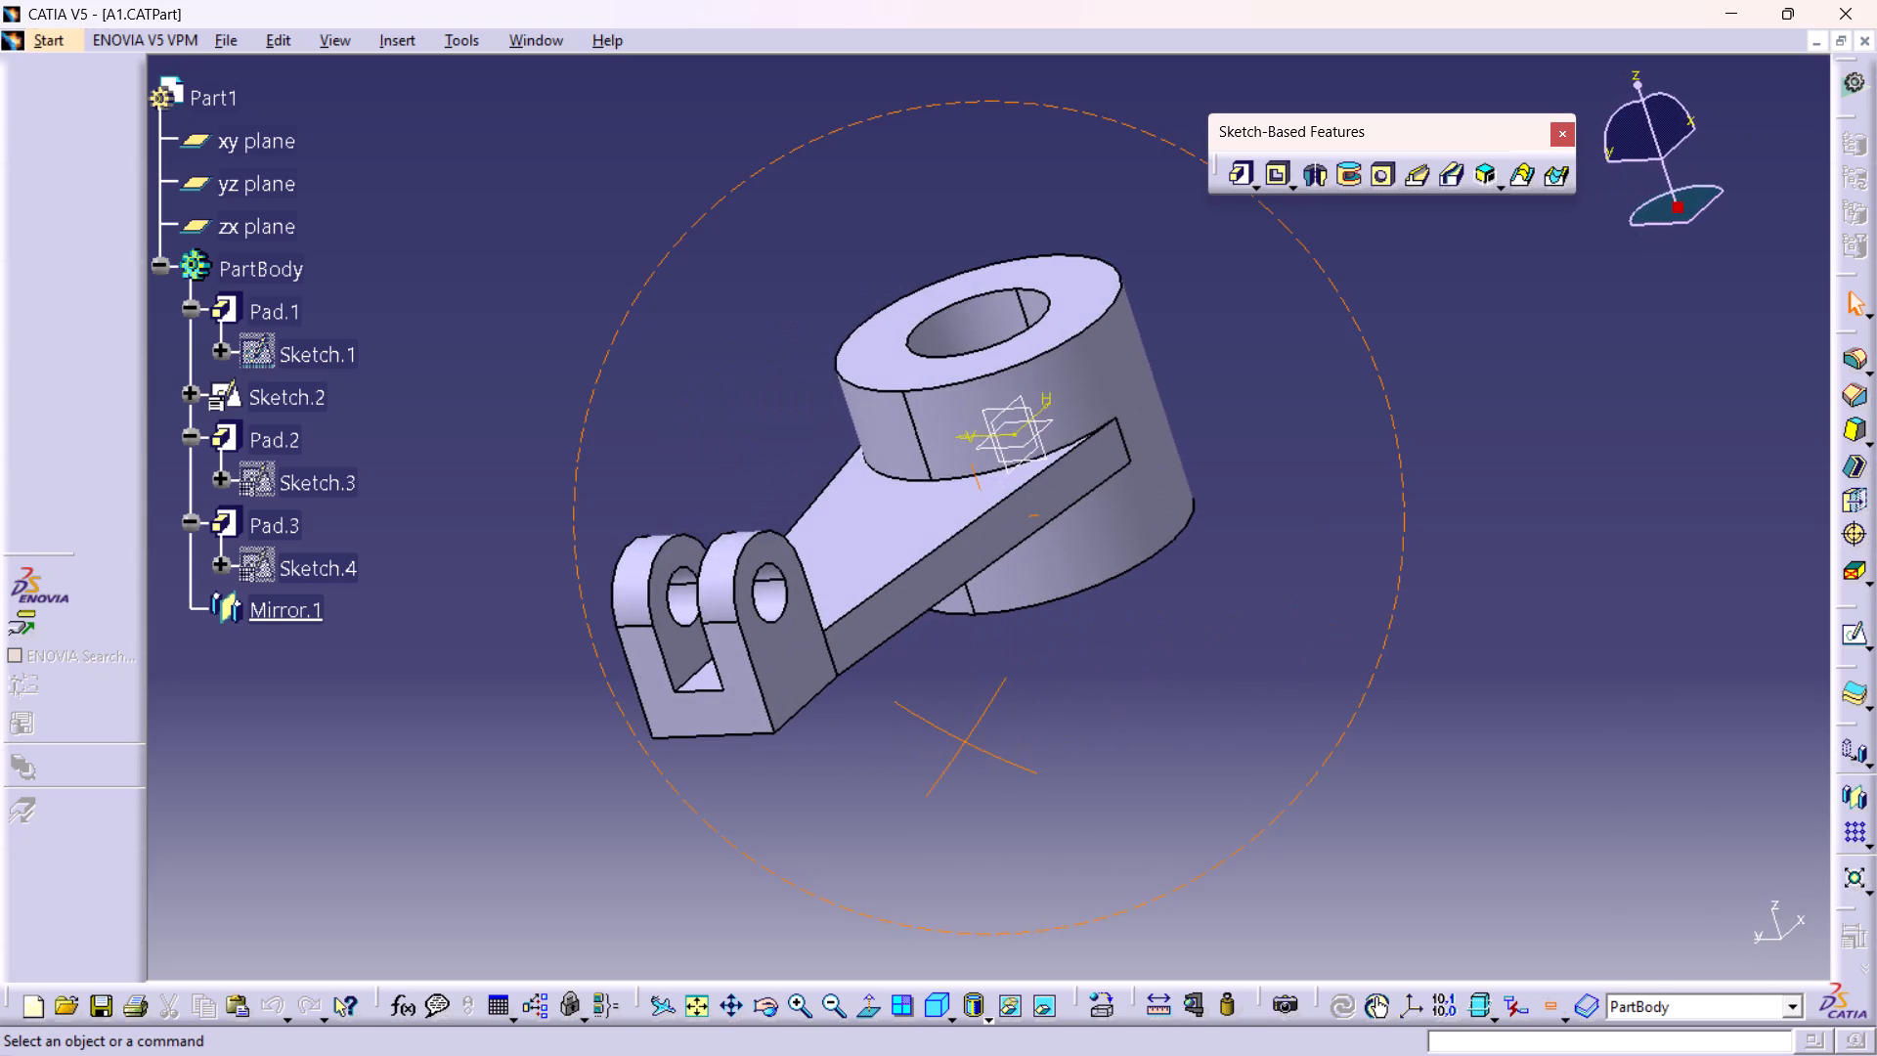
pyautogui.keyDown('ctrl'); pyautogui.moveTo(962, 743); pyautogui.dragTo(795, 731, button='middle'); pyautogui.keyUp('ctrl')
pyautogui.keyDown('ctrl'); pyautogui.moveTo(962, 743); pyautogui.dragTo(795, 731, button='right'); pyautogui.keyUp('ctrl')
pyautogui.keyDown('ctrl'); pyautogui.moveTo(795, 731); pyautogui.dragTo(793, 733, button='middle'); pyautogui.keyUp('ctrl')
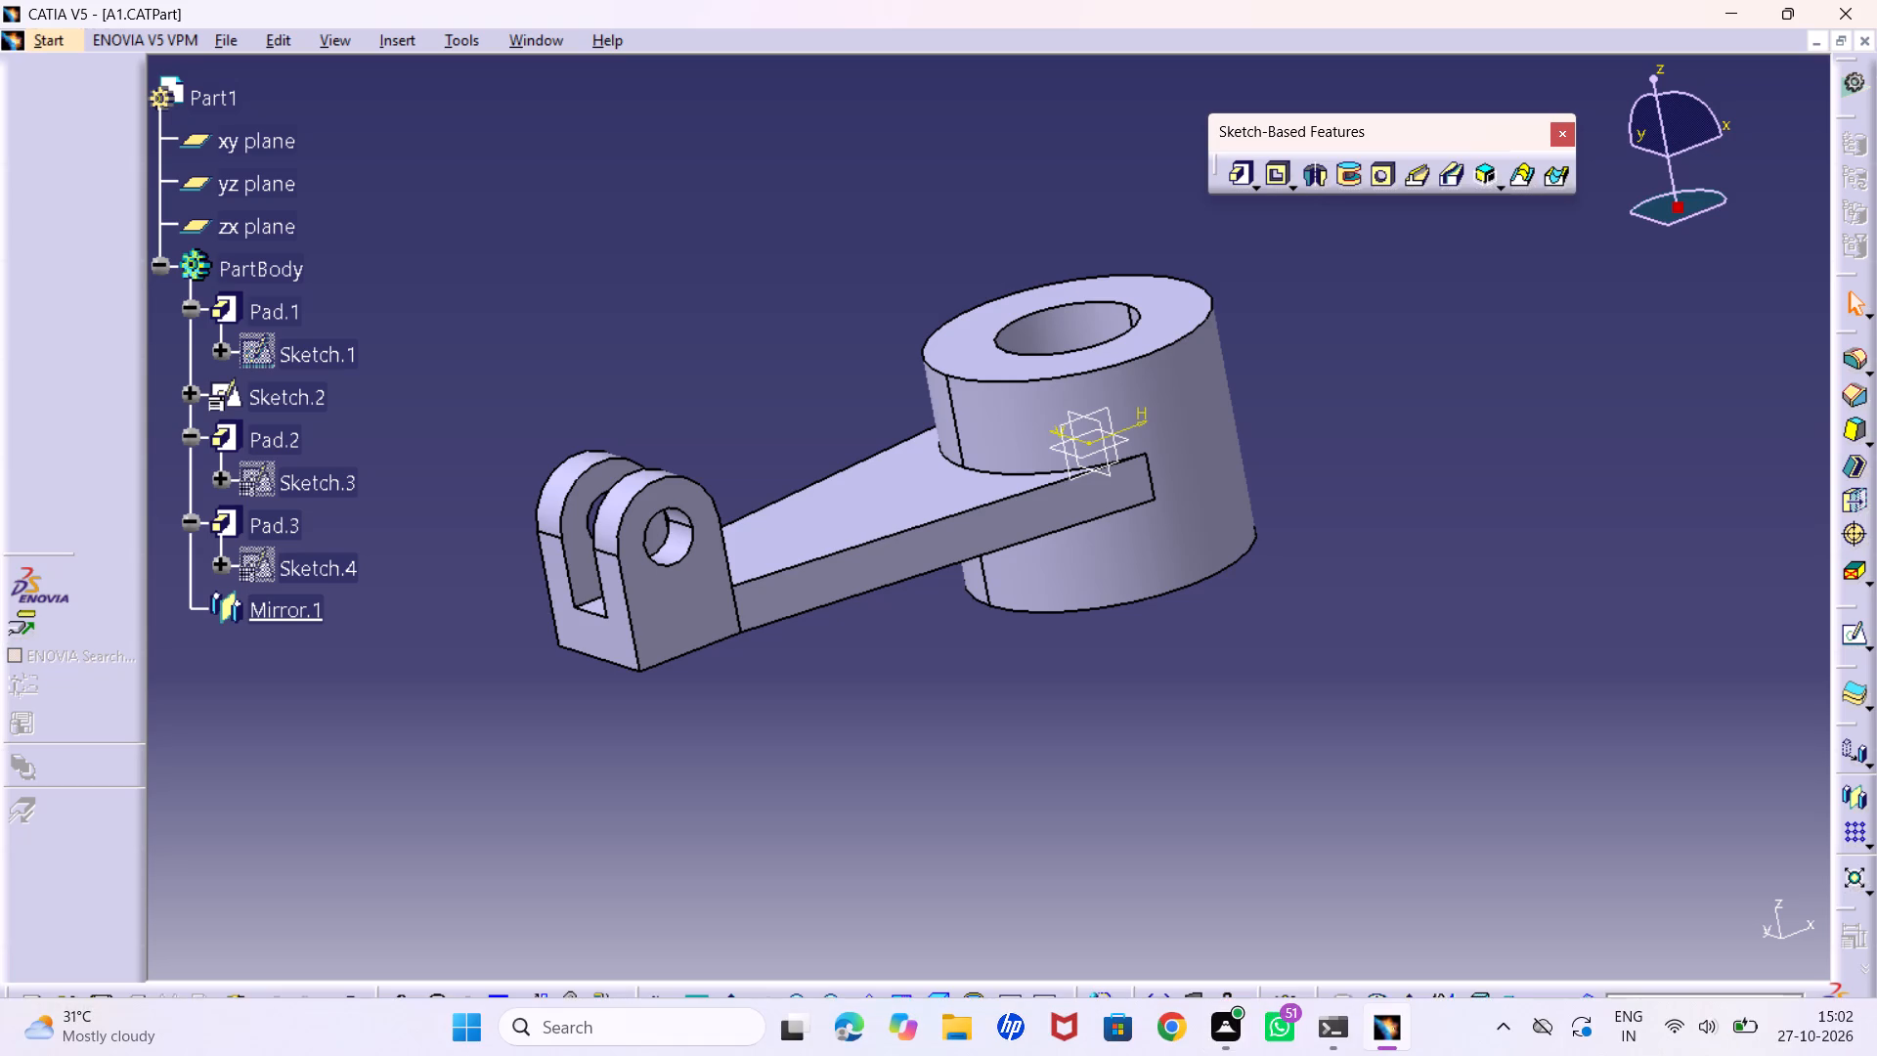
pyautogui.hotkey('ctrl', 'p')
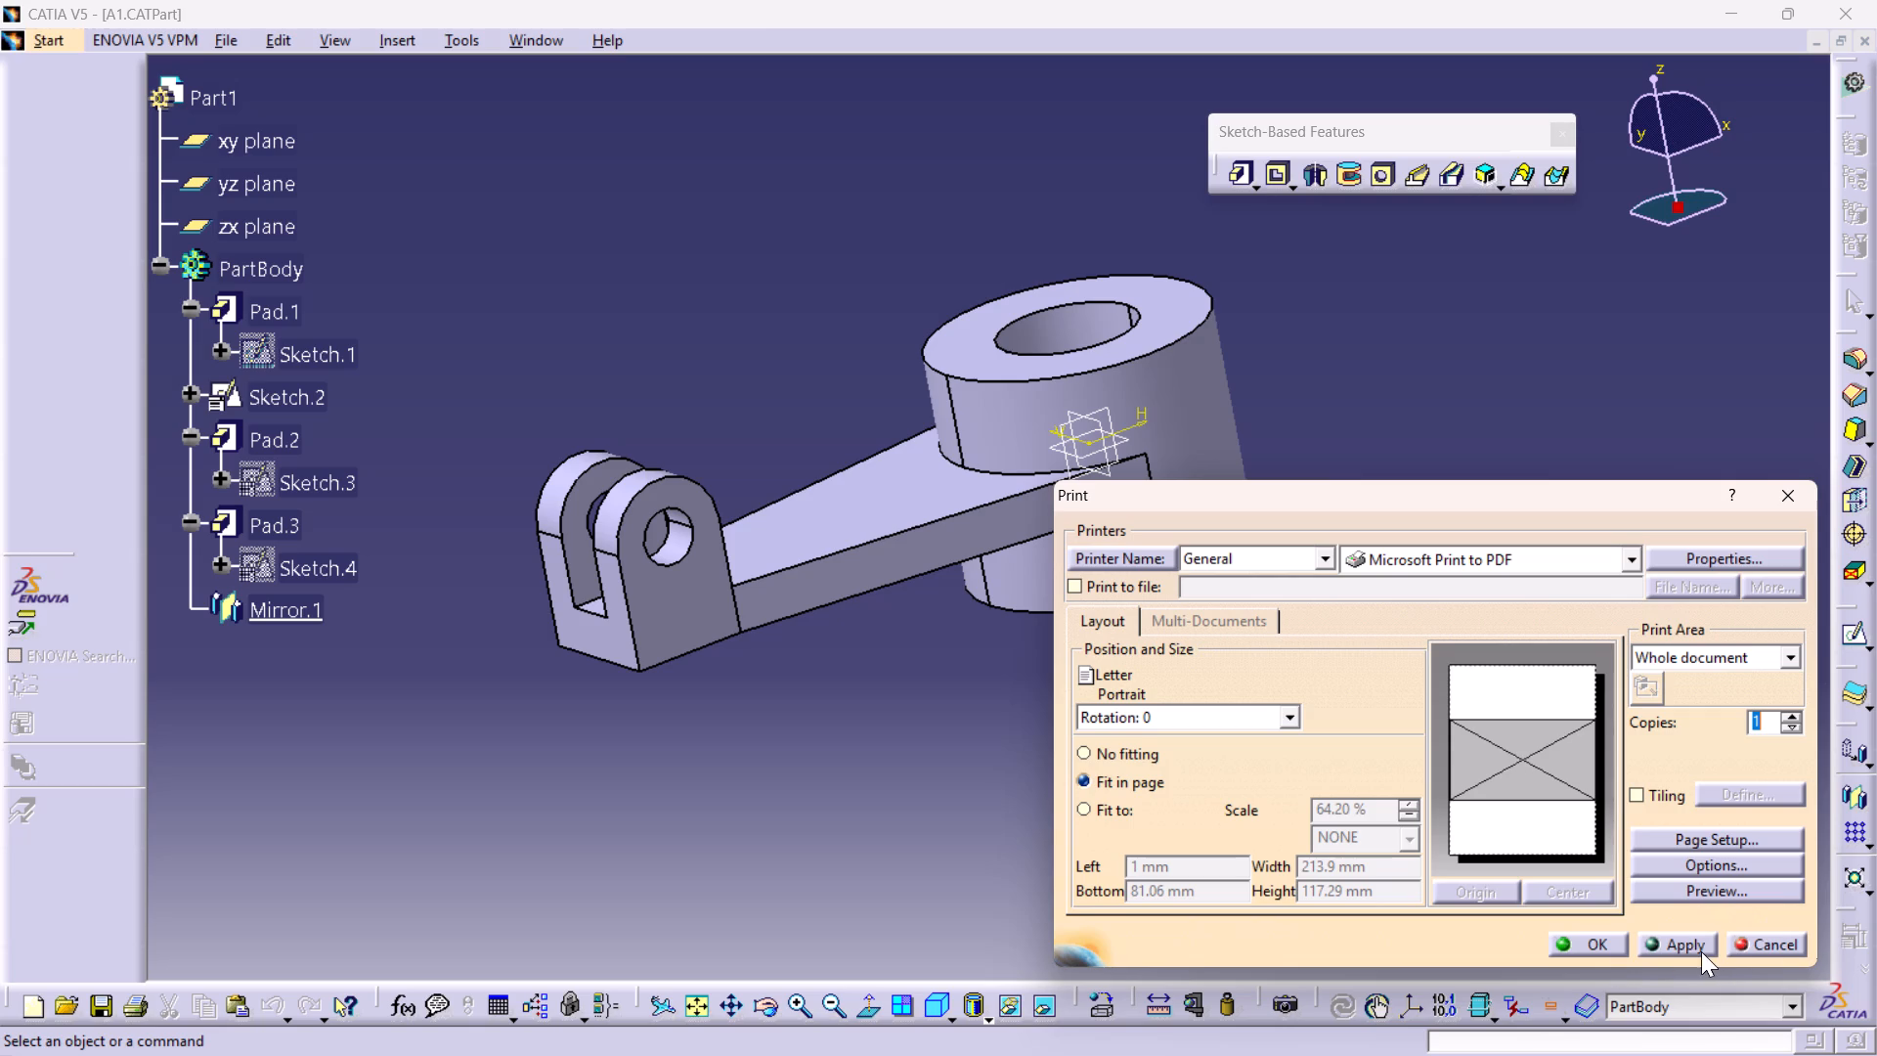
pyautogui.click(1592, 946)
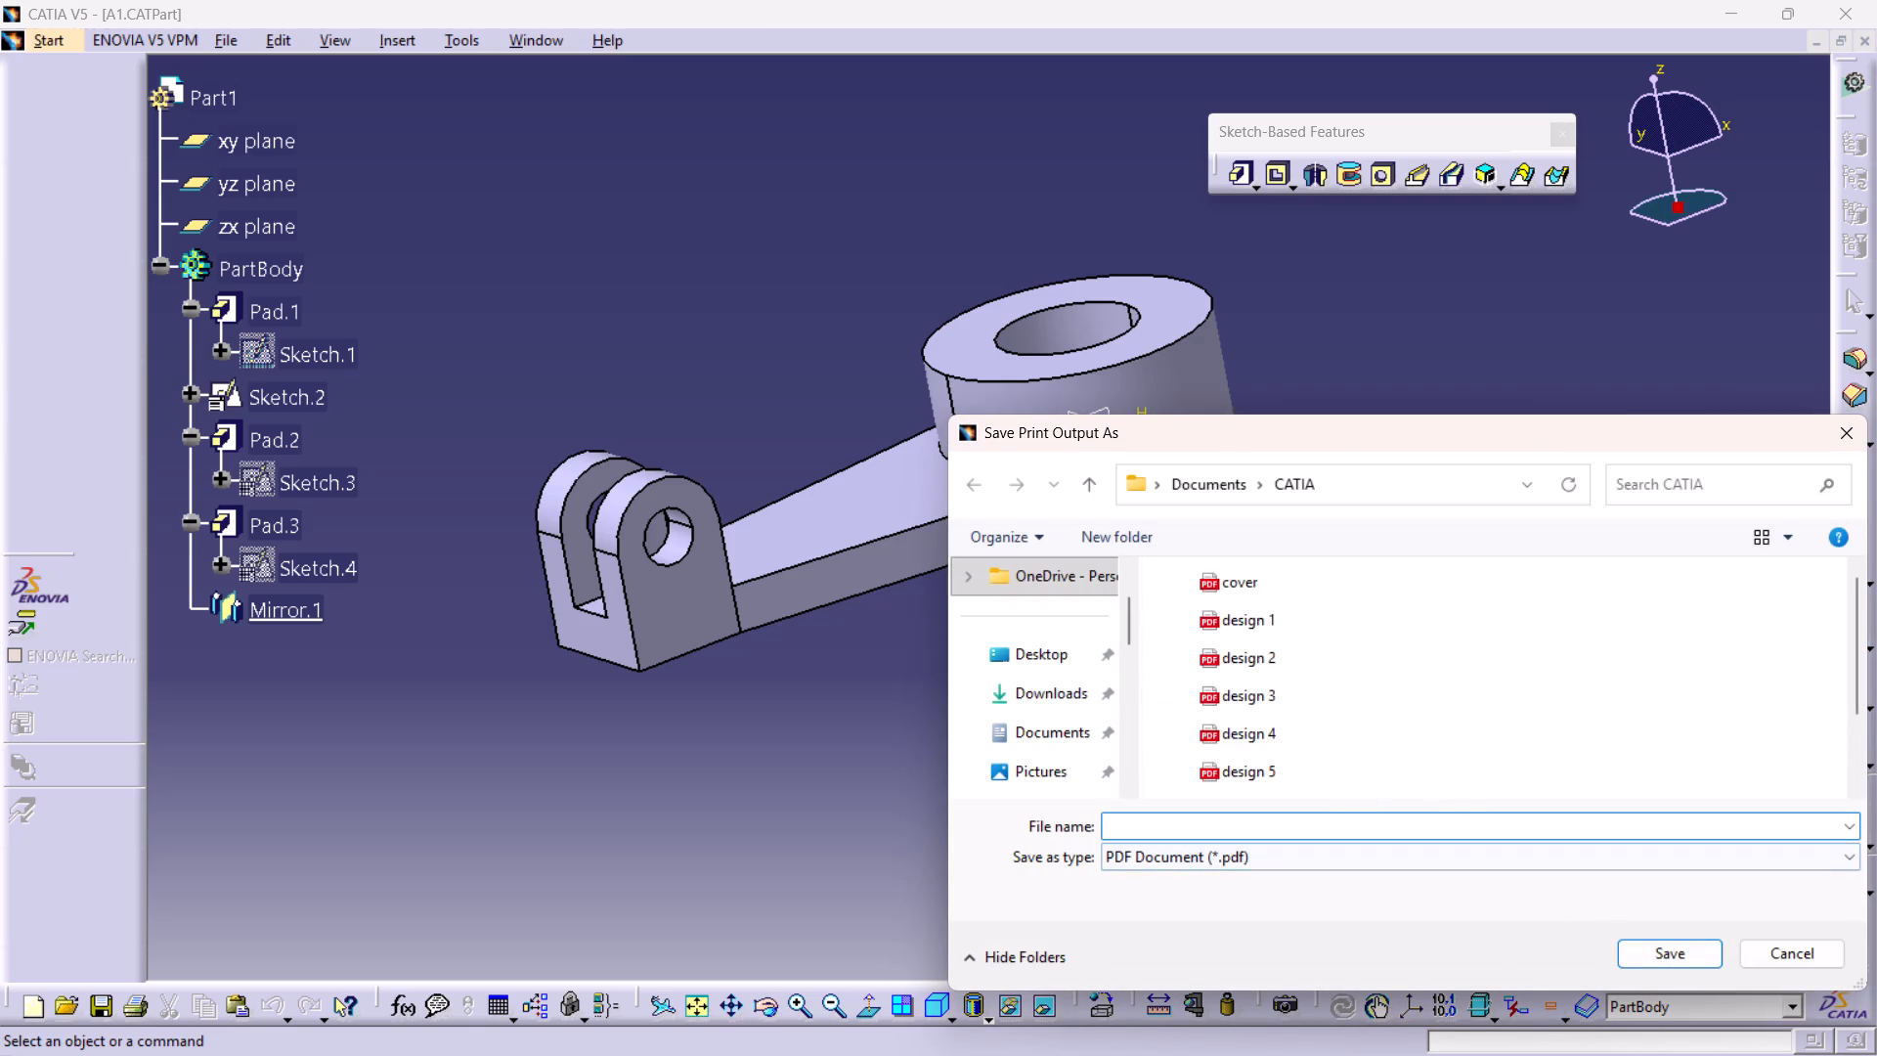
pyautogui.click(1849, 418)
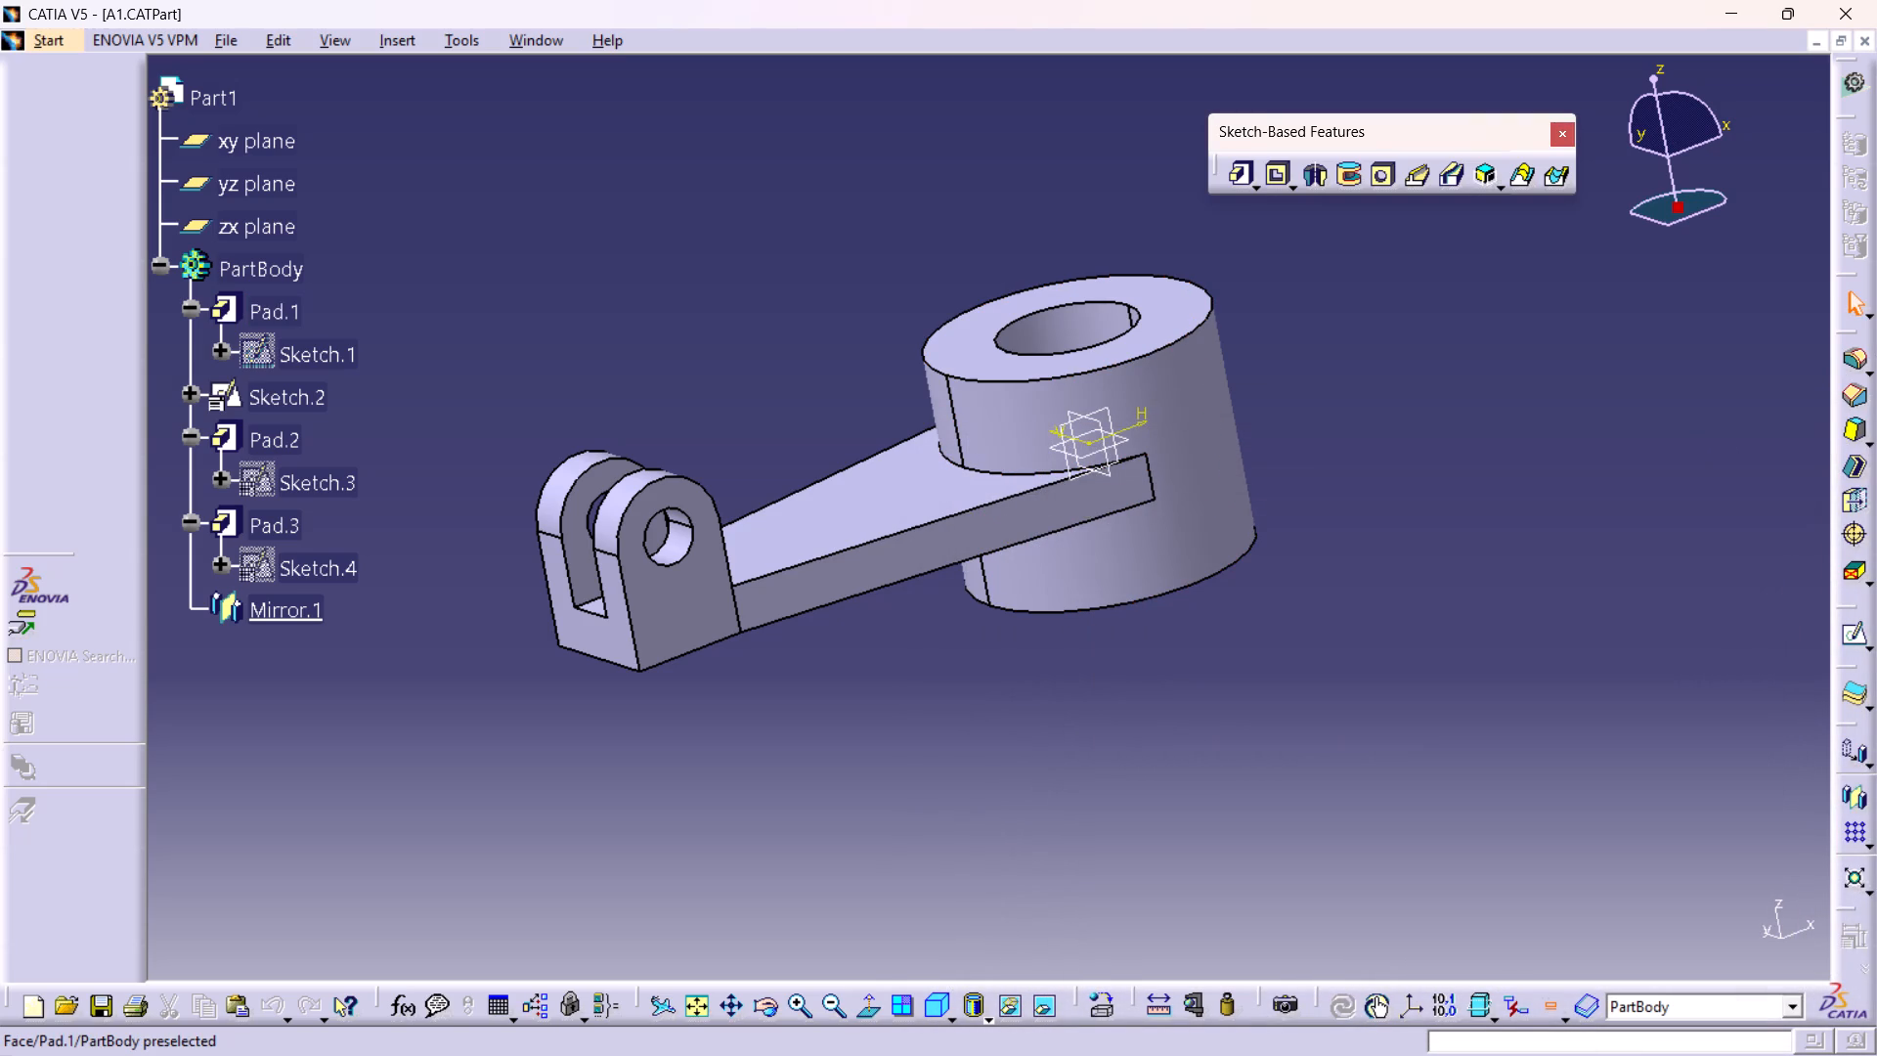
# Preview the page and print the part view with Microsoft Print to PDF, saving it as A1 in the CATIA folder.
pyautogui.moveTo(1369, 402); pyautogui.dragTo(1371, 481, button='middle')
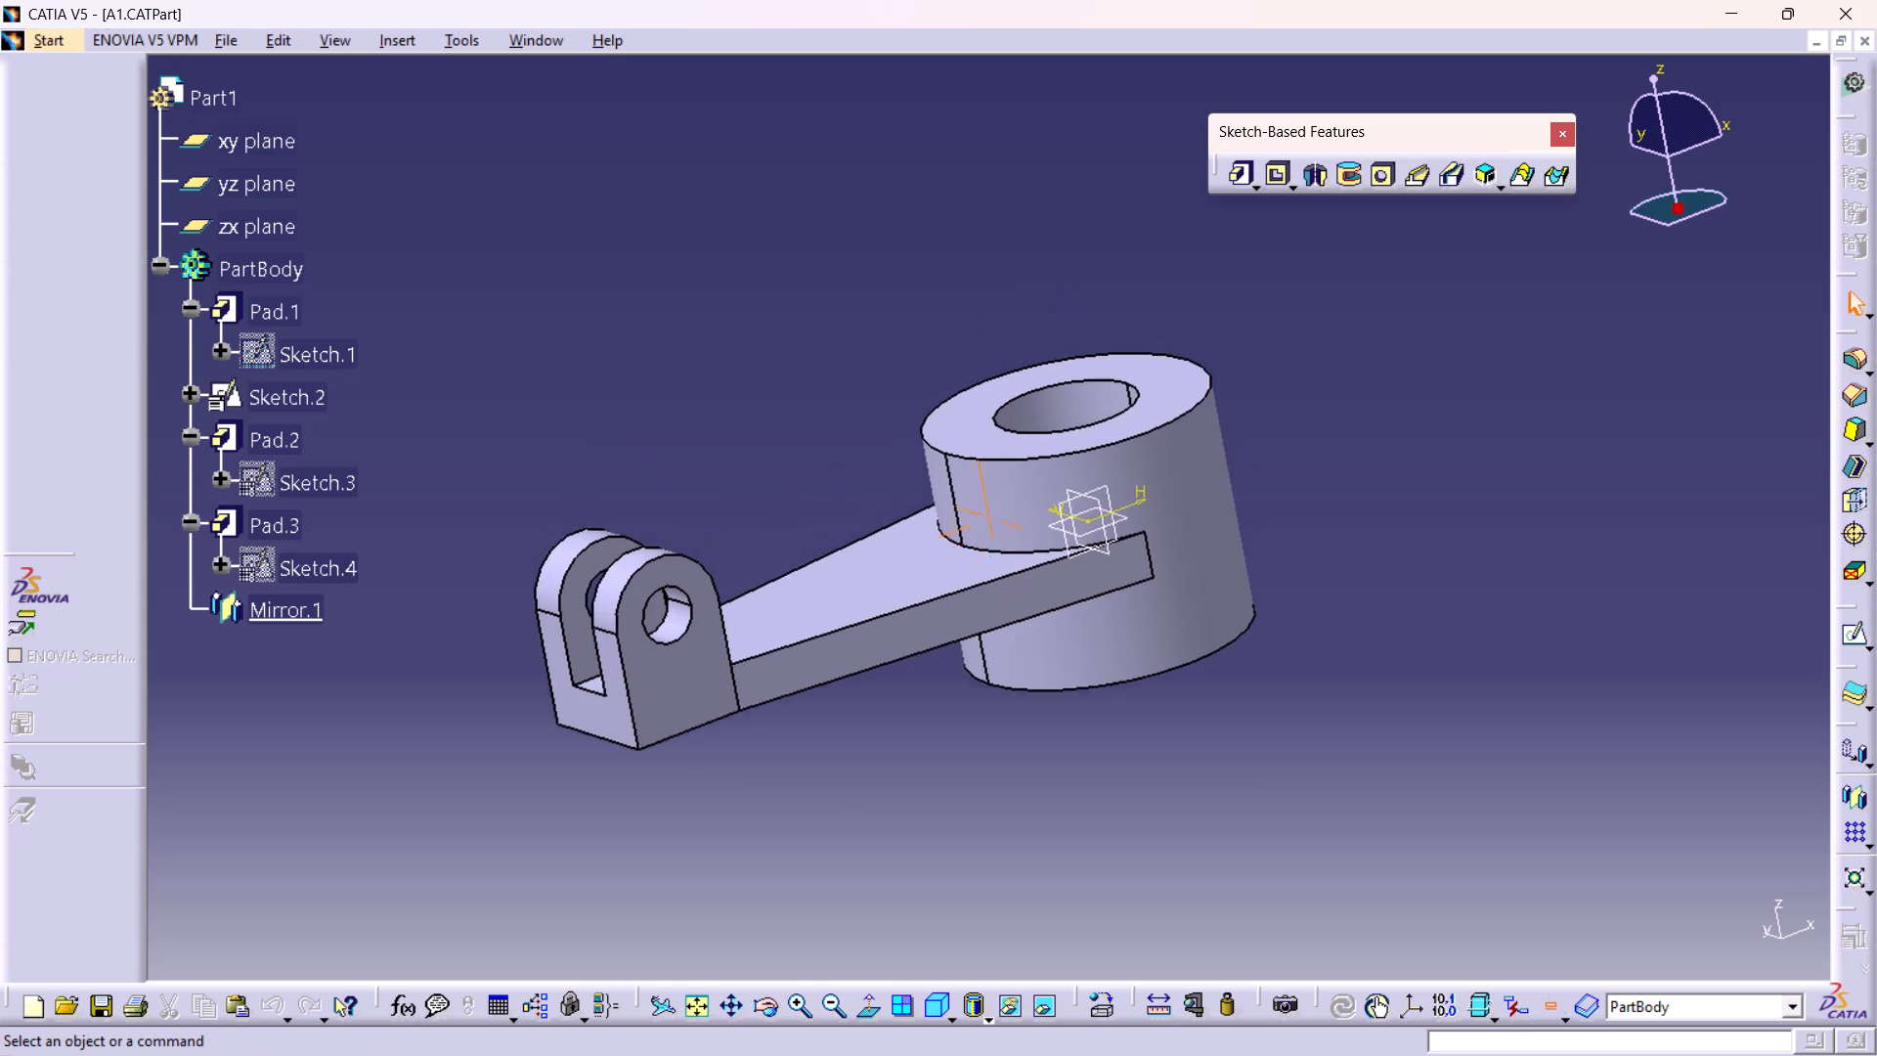
pyautogui.moveTo(1371, 481); pyautogui.dragTo(1353, 511, button='middle')
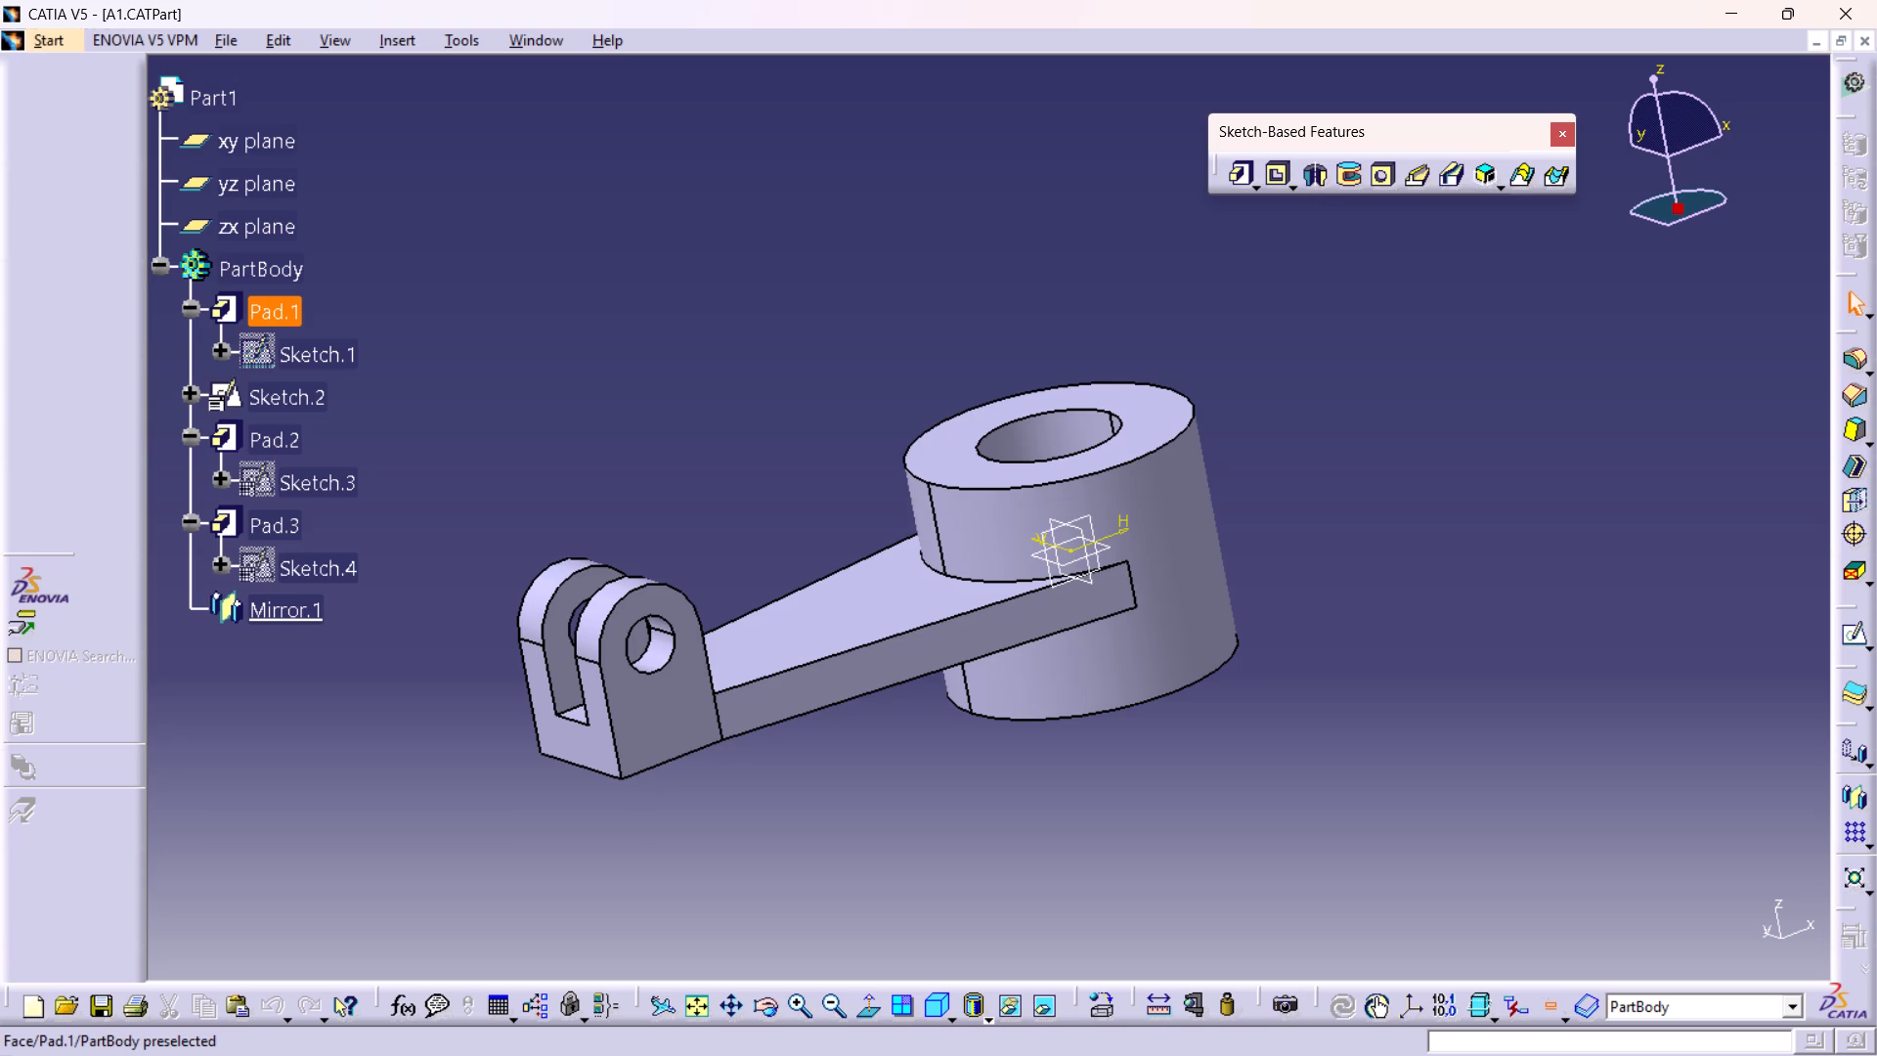
pyautogui.hotkey('ctrl', 'p')
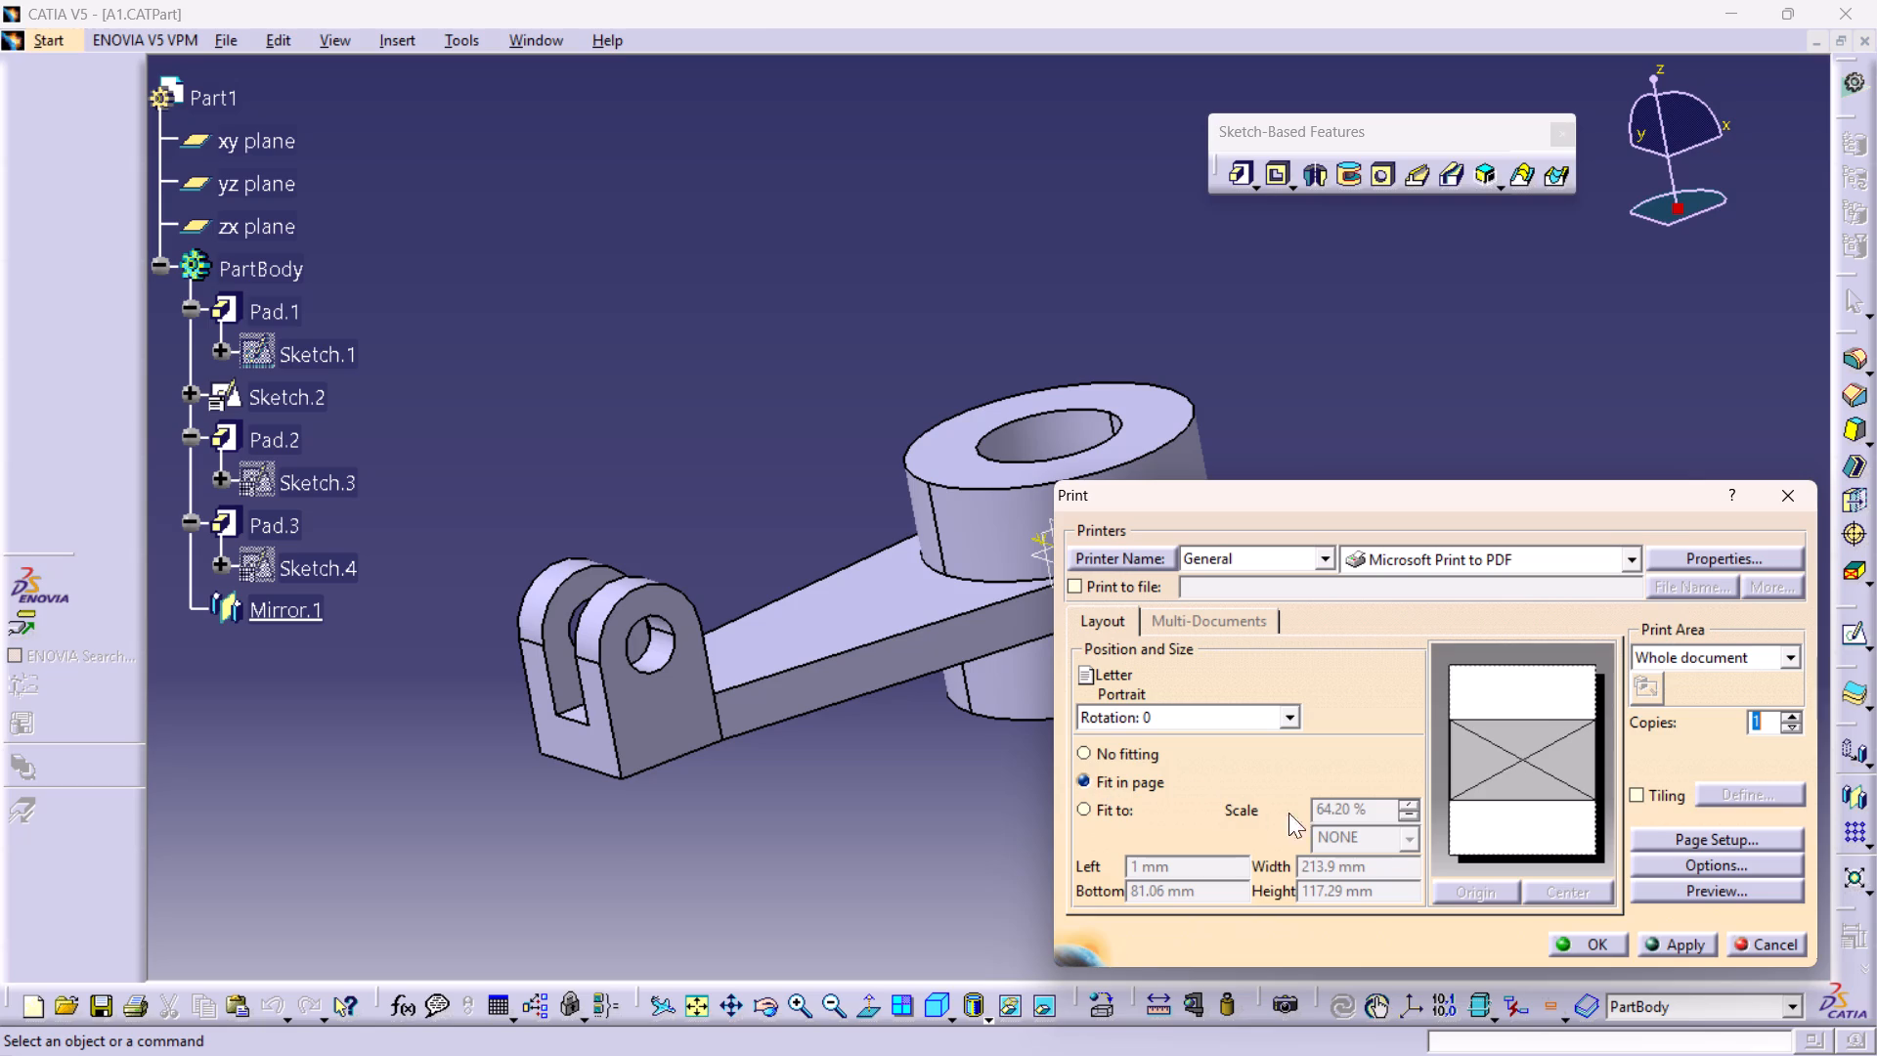
pyautogui.click(1719, 890)
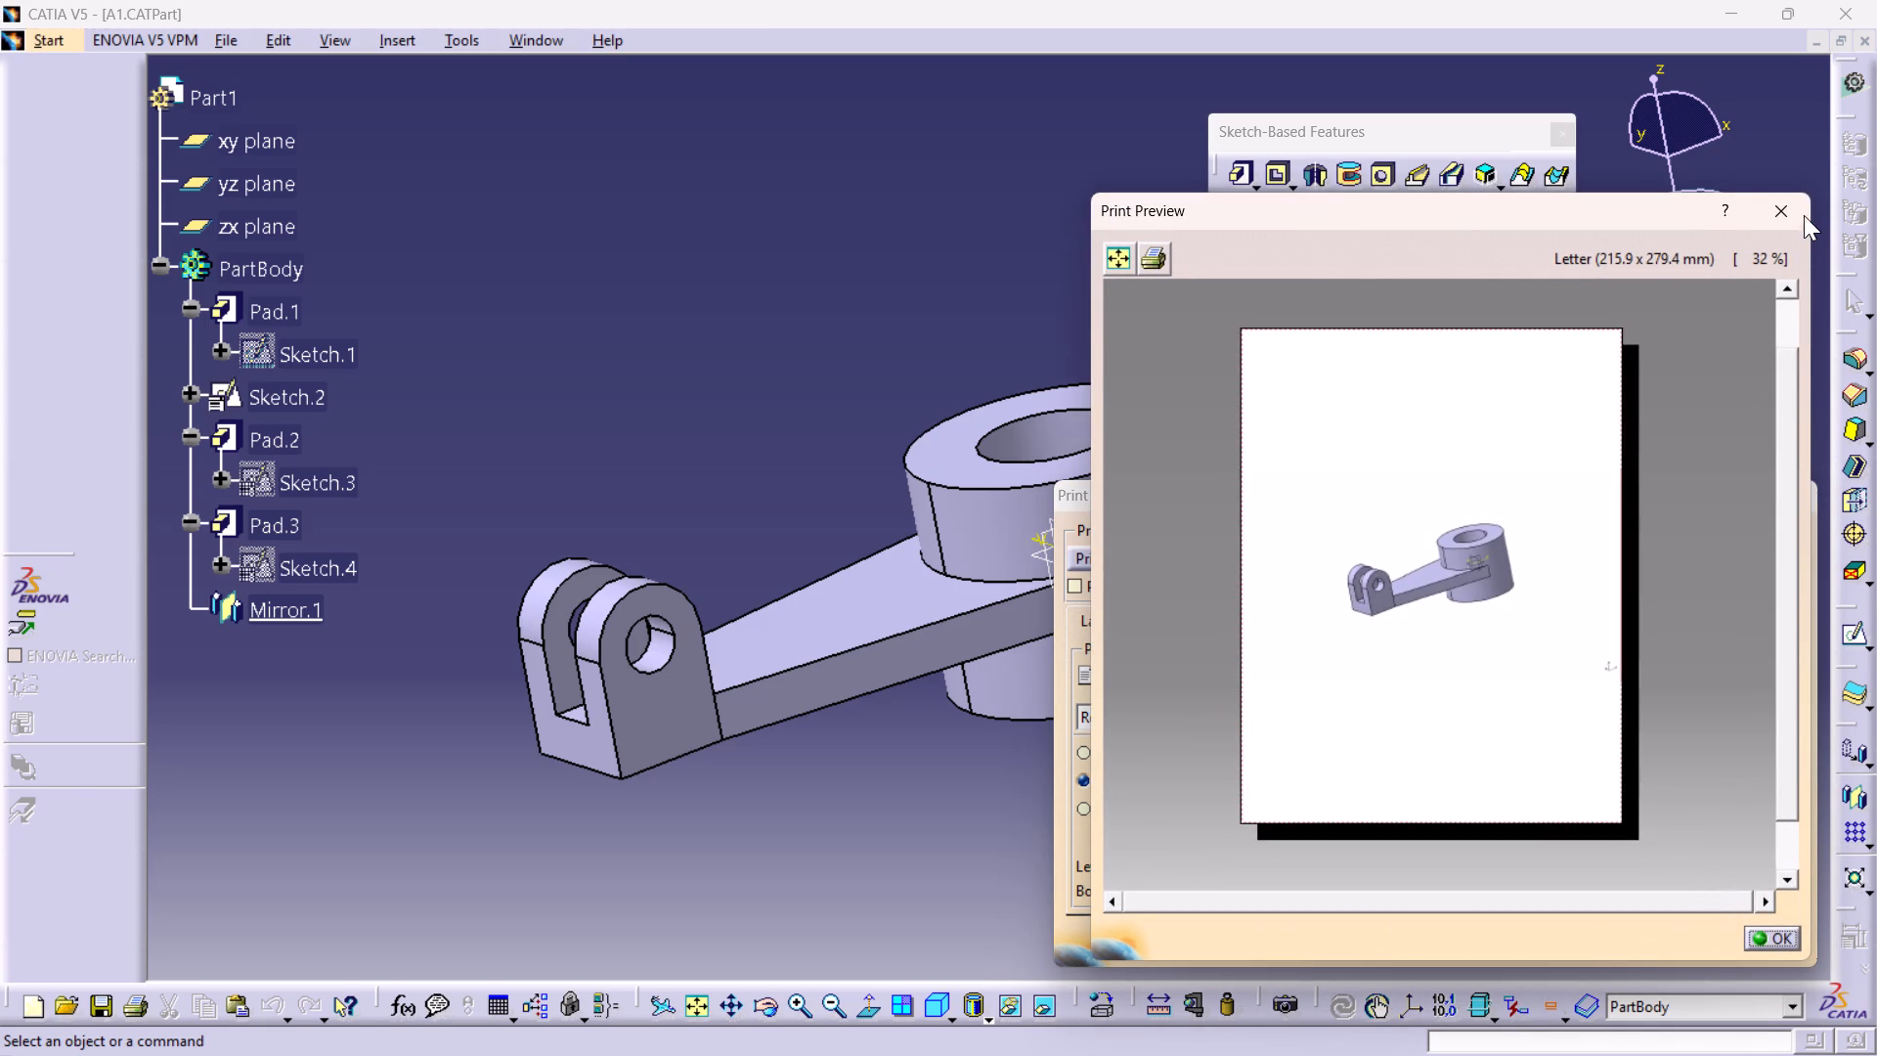
pyautogui.click(1804, 215)
pyautogui.click(1683, 944)
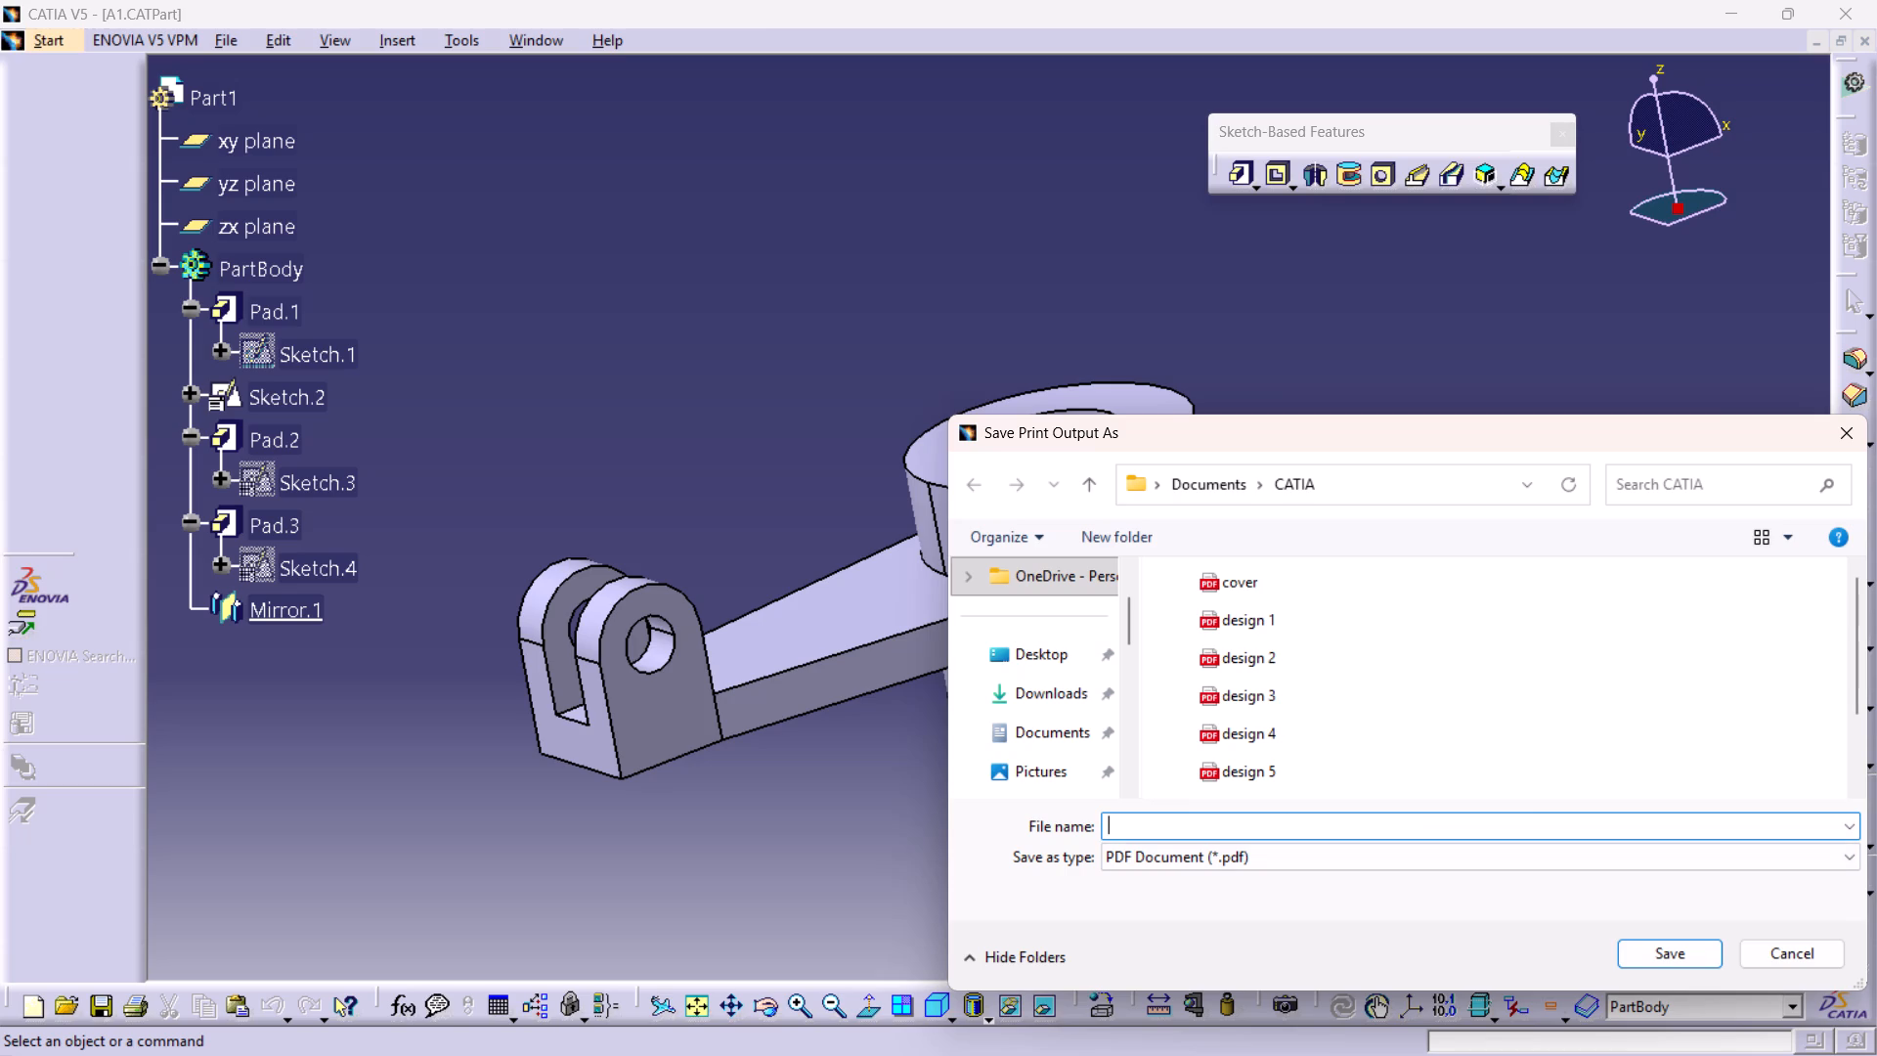
pyautogui.hotkey('shift', 'a')
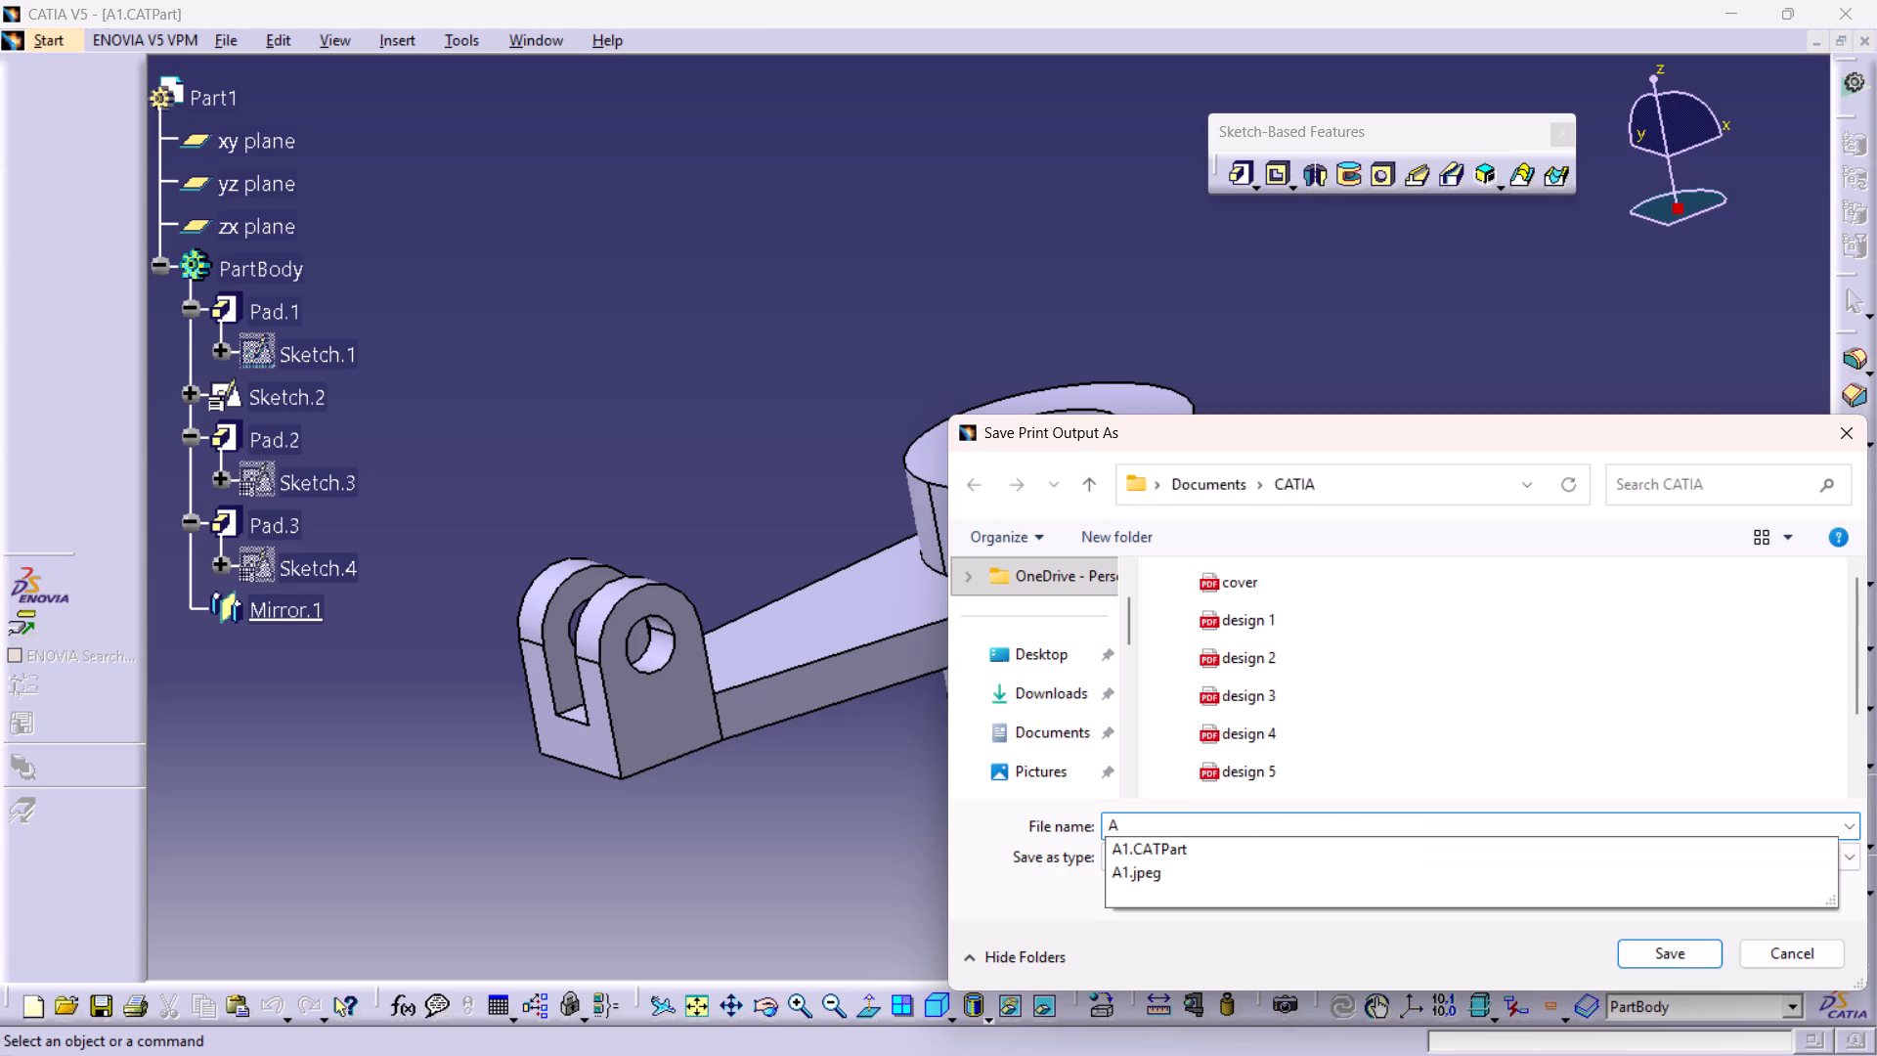
pyautogui.press('1')
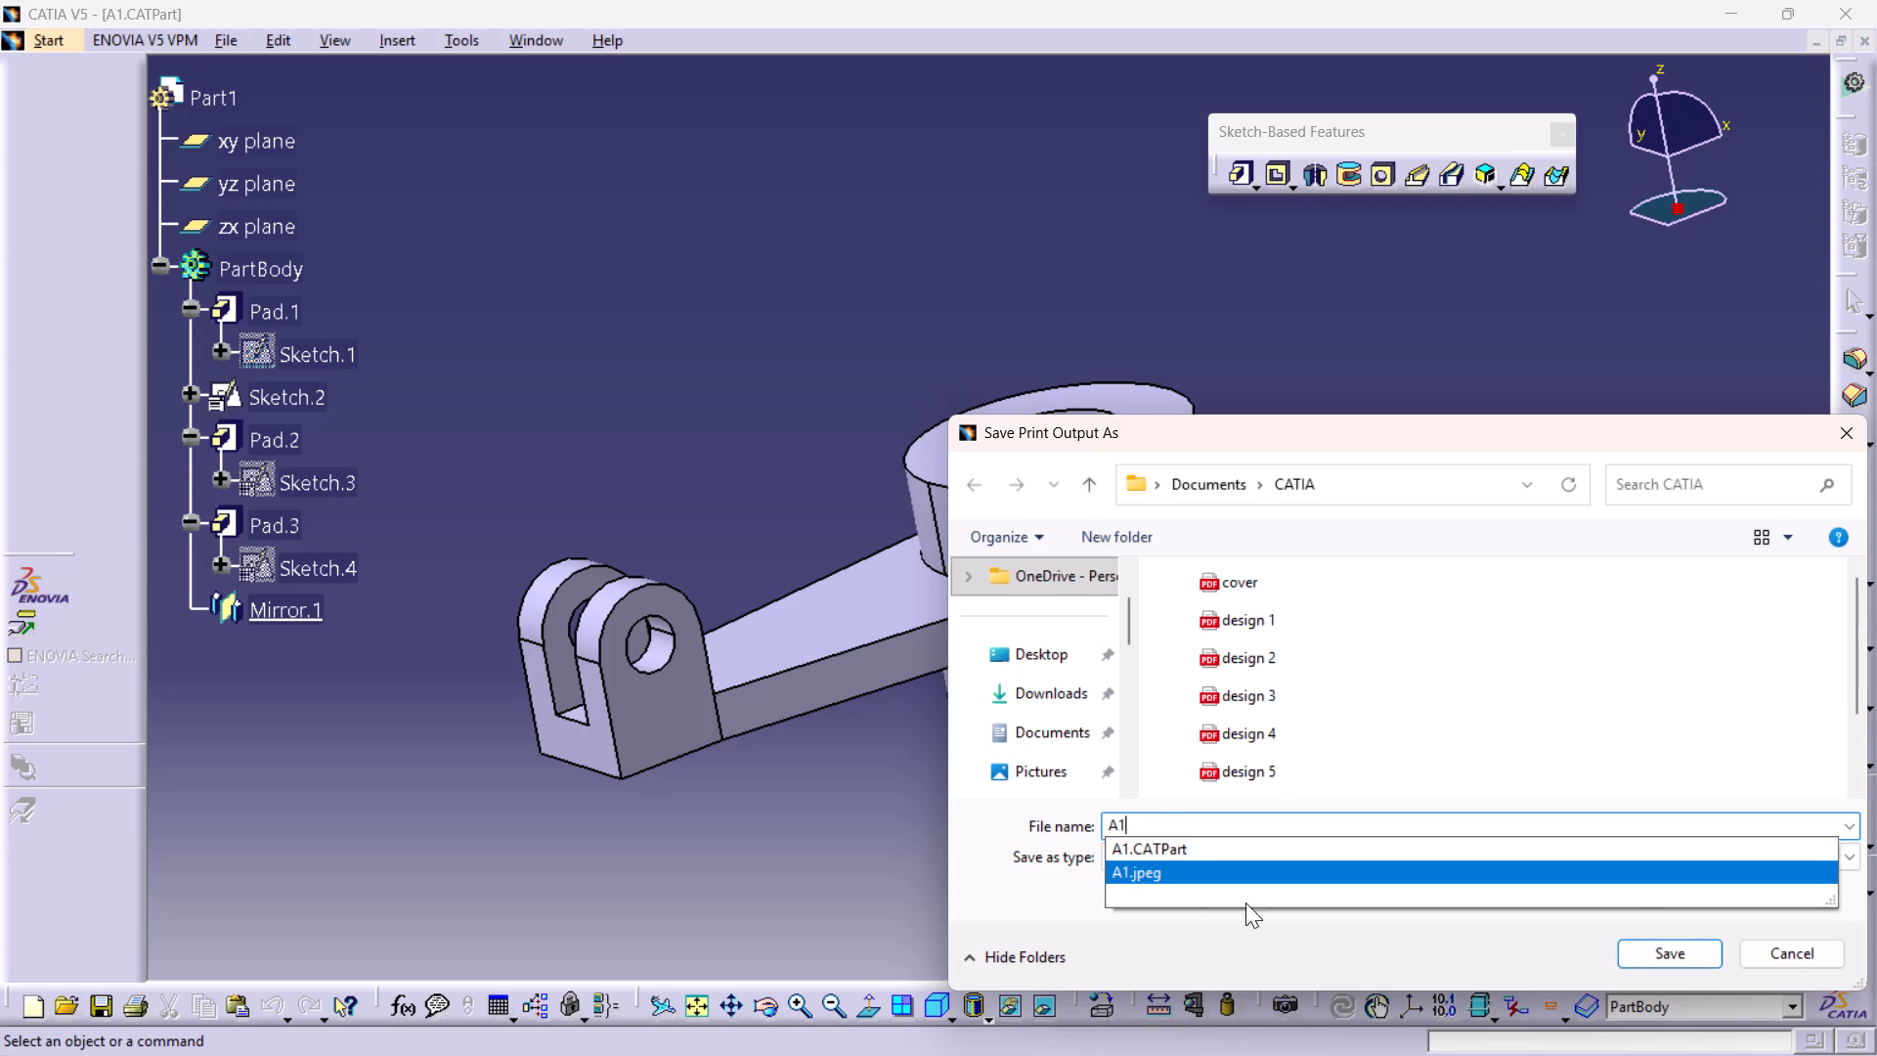
pyautogui.click(1660, 952)
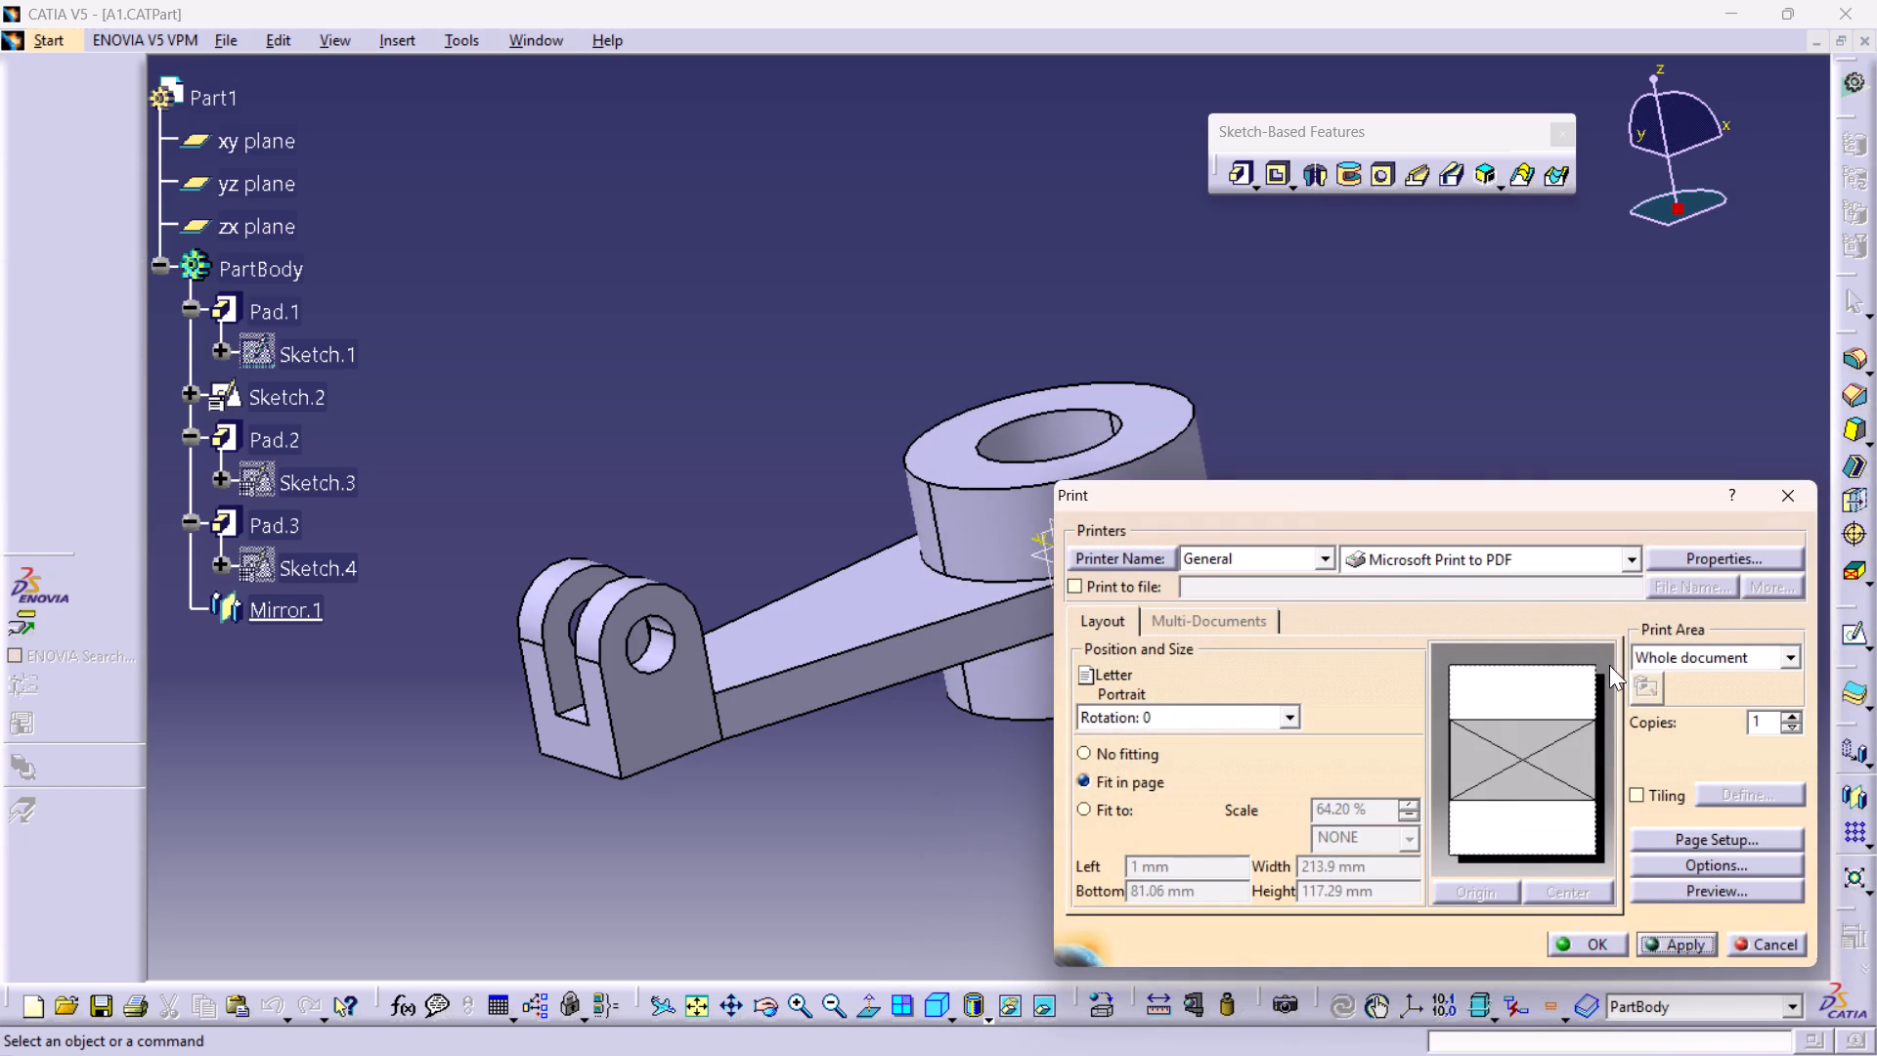